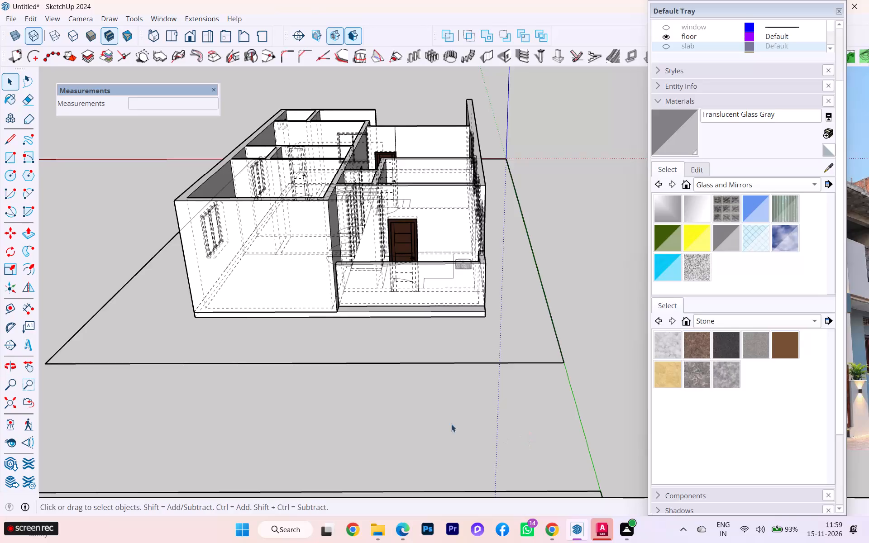
Examine the house model from the rear porch around to the long outer side wall, checking its rooms, doors and windows.
scroll(446, 422, "down", 1)
scroll(446, 422, "up", 1)
scroll(446, 422, "down", 2)
middle_click_drag(430, 421, 440, 431)
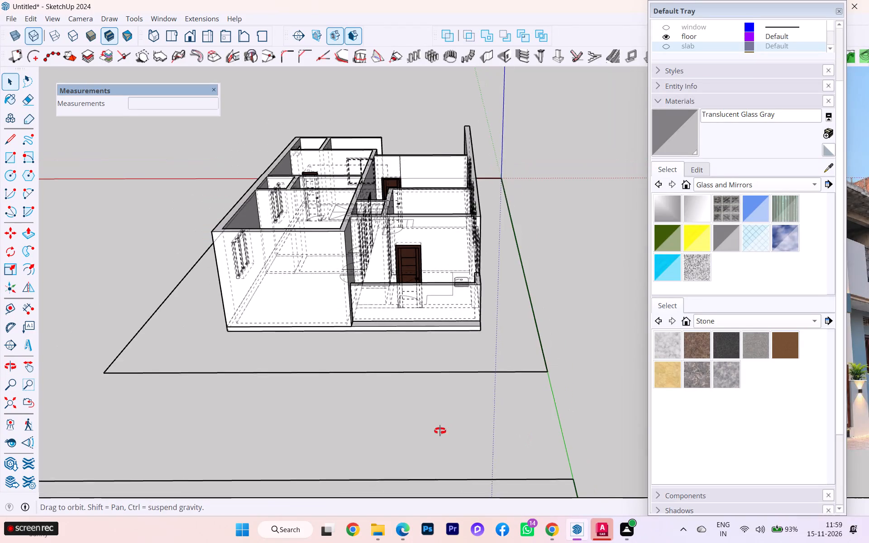
middle_click_drag(440, 431, 456, 441)
scroll(341, 332, "up", 8)
scroll(340, 330, "down", 1)
scroll(340, 330, "up", 2)
scroll(339, 335, "down", 2)
middle_click_drag(339, 348, 349, 390)
scroll(349, 390, "up", 3)
scroll(348, 389, "down", 3)
middle_click_drag(390, 395, 537, 394)
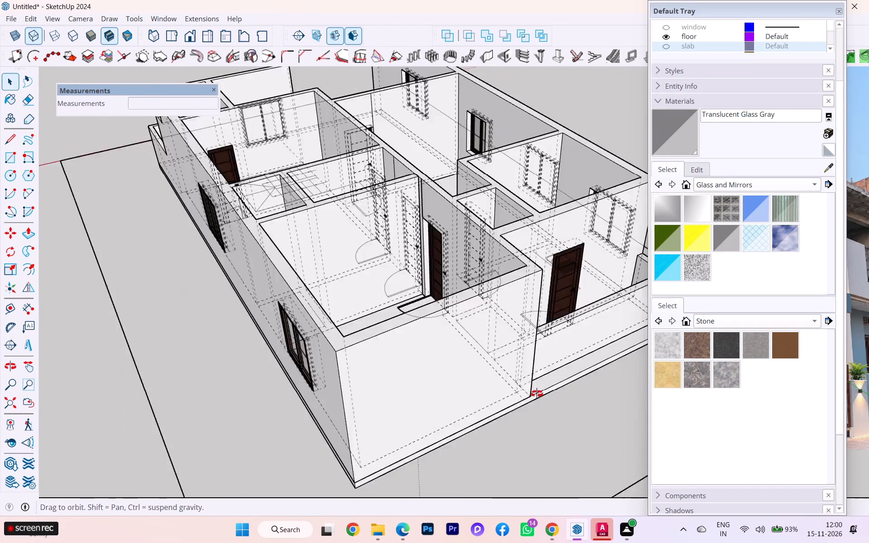
middle_click_drag(537, 394, 587, 386)
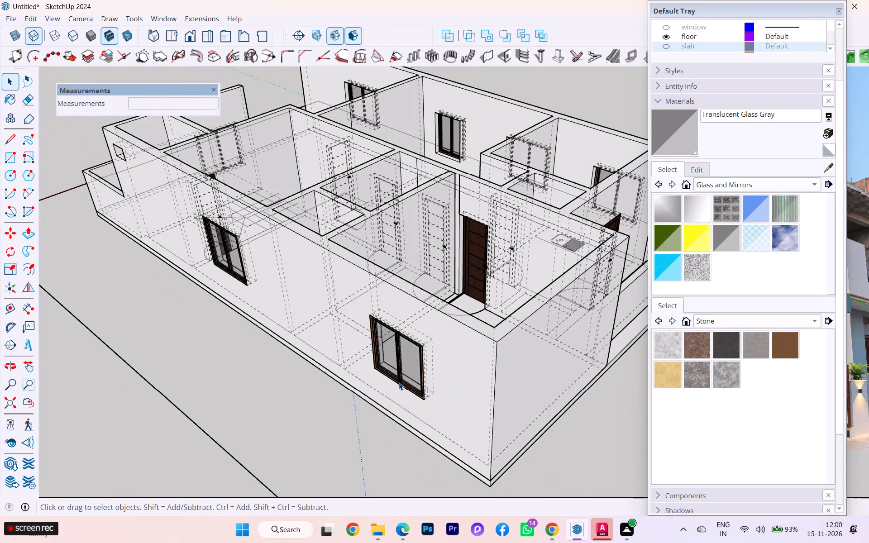
Turn off the display of back edges in the house model.
key("k")
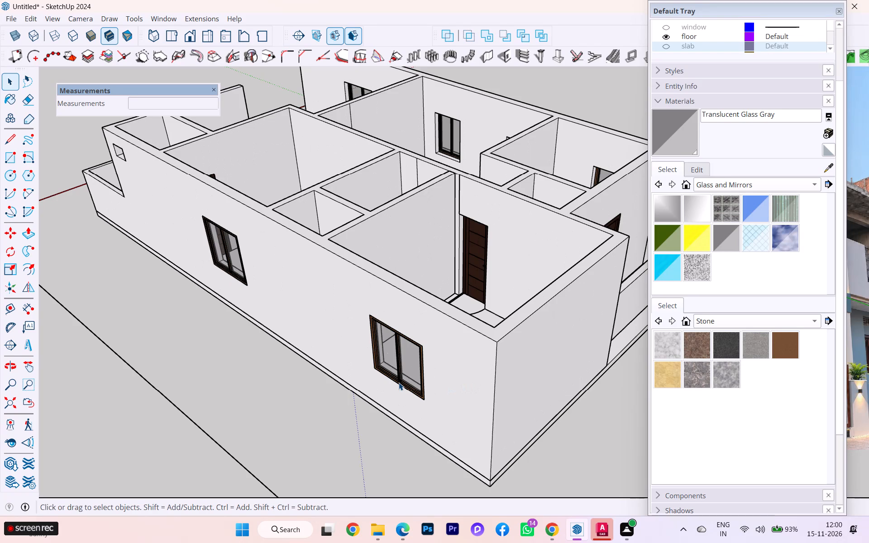
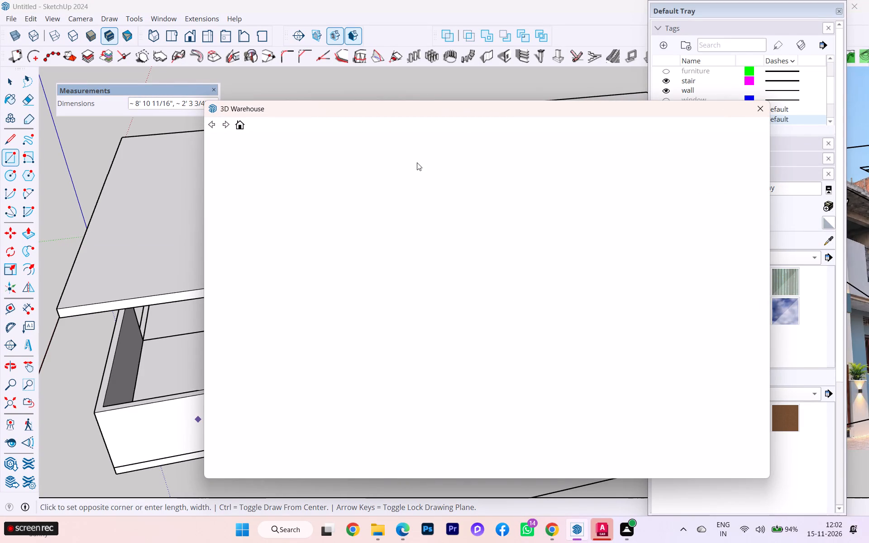
Shift the Default Tray aside to uncover the 3D Warehouse window.
left_click_drag(806, 10, 785, 11)
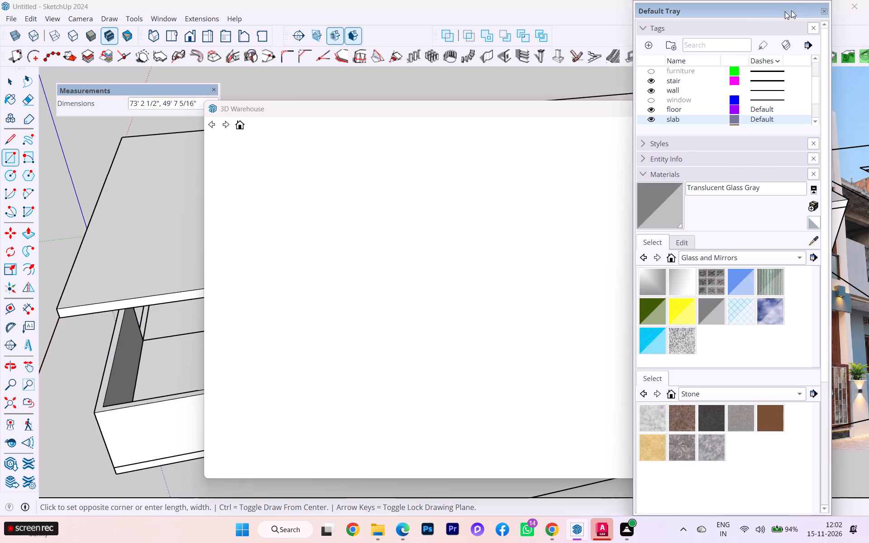
left_click_drag(785, 11, 716, 18)
left_click_drag(710, 11, 779, 24)
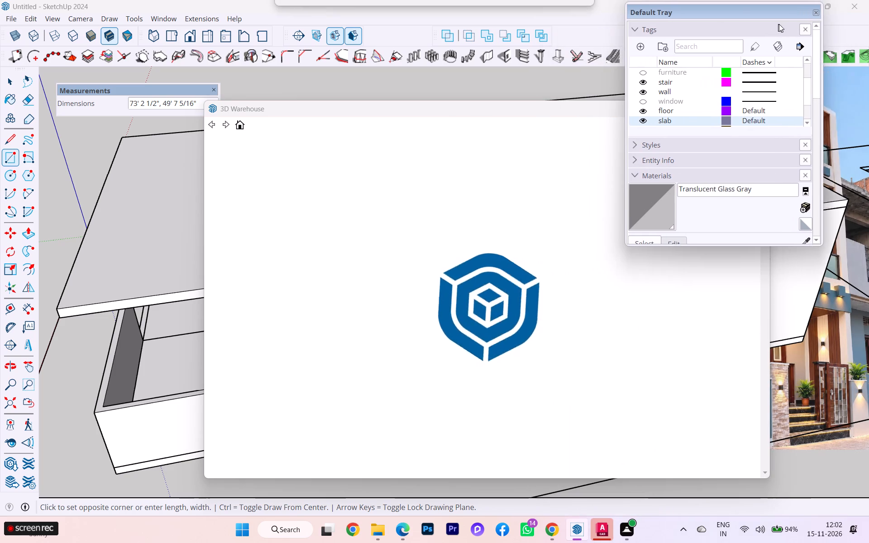
left_click_drag(779, 24, 834, 31)
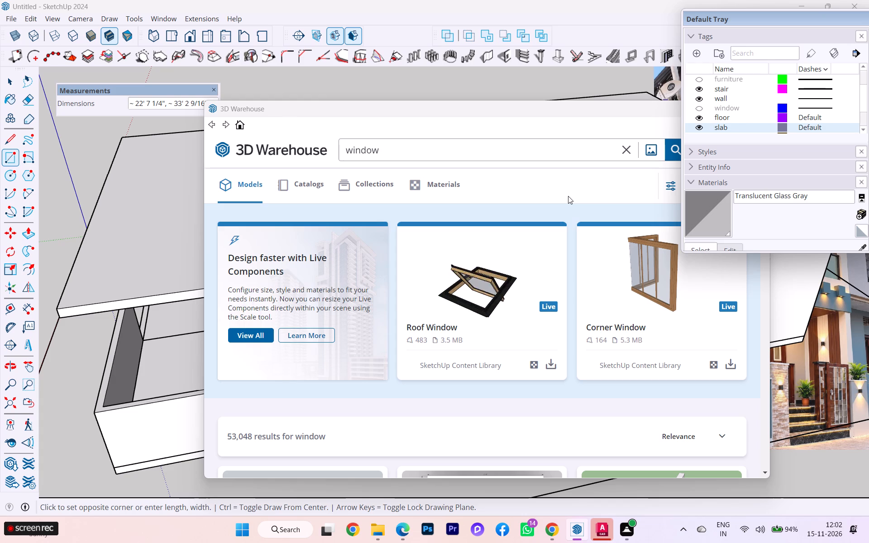
Replace the current 3D Warehouse search with a search for "ventilator".
scroll(568, 196, "up", 1)
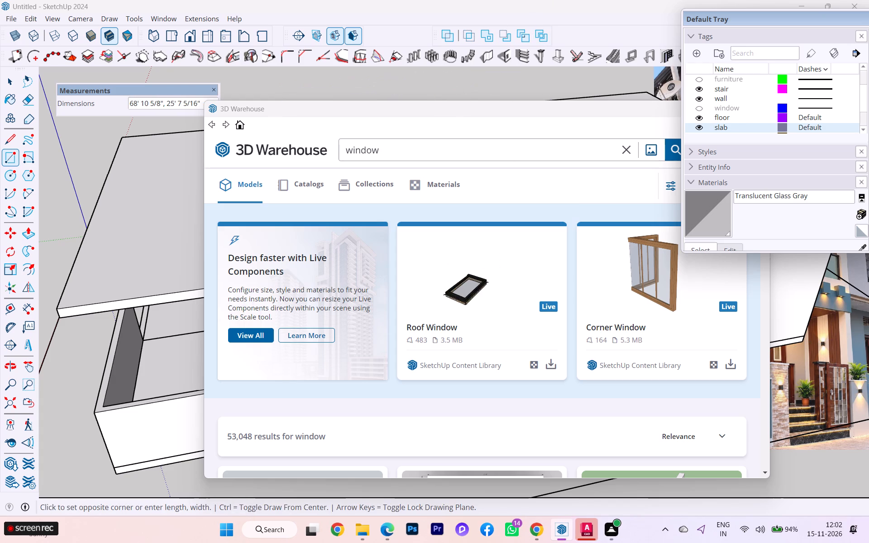
left_click(396, 152)
left_click(629, 152)
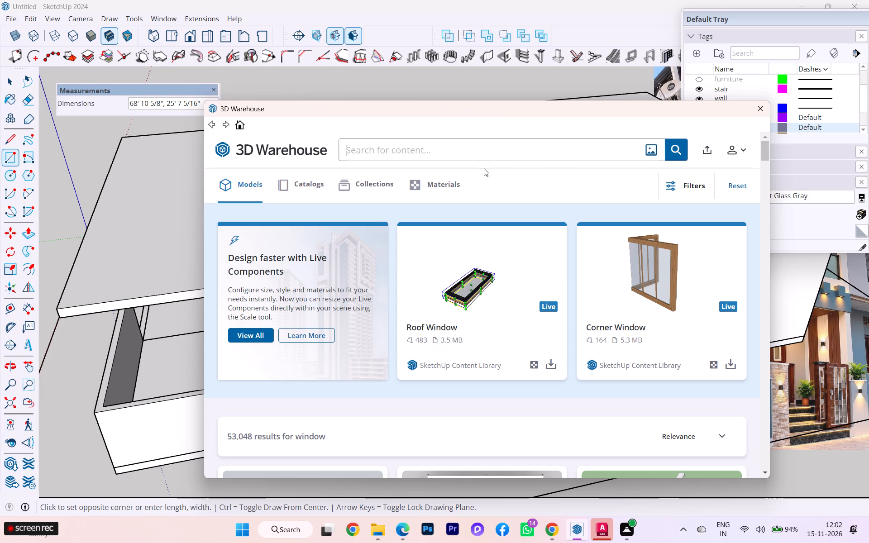
type("ventilator")
key("Return")
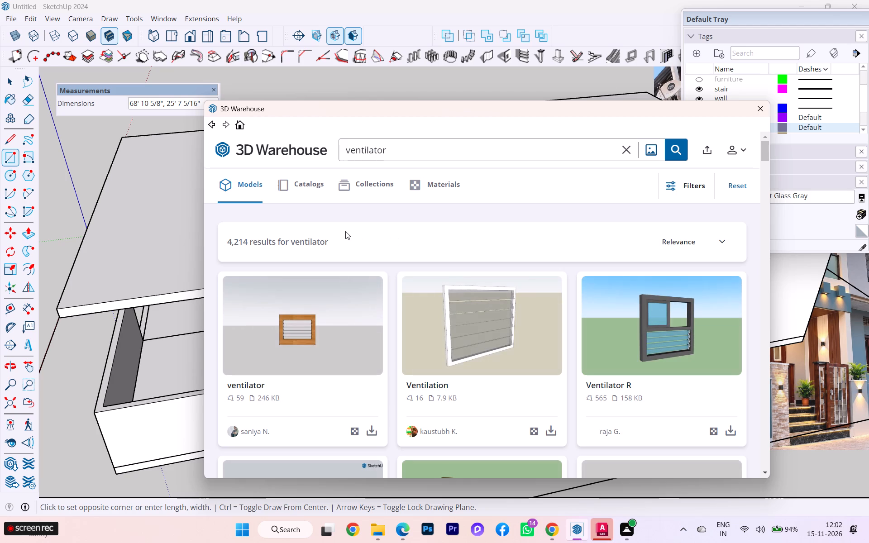
Load the wood-framed louvred ventilator (246 KB) into the model and place it on the outer wall below the small opening.
scroll(344, 283, "down", 1)
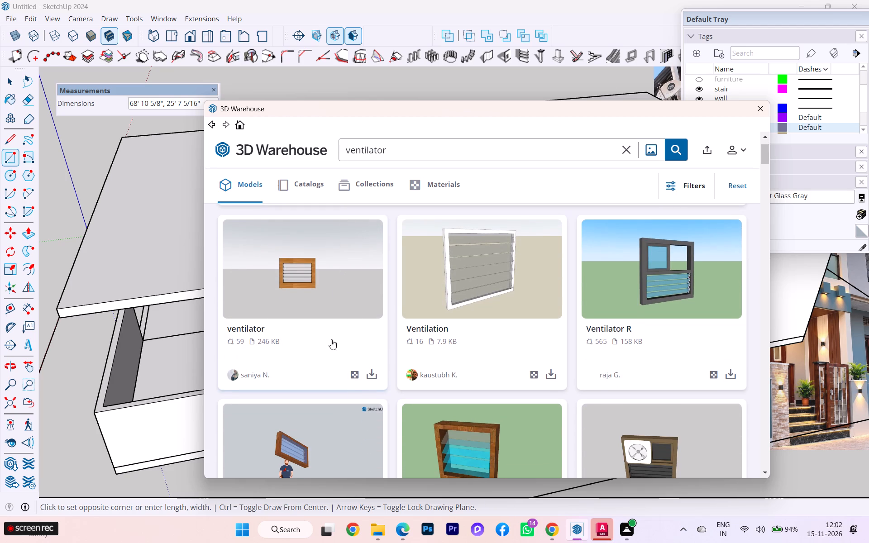
scroll(318, 327, "down", 2)
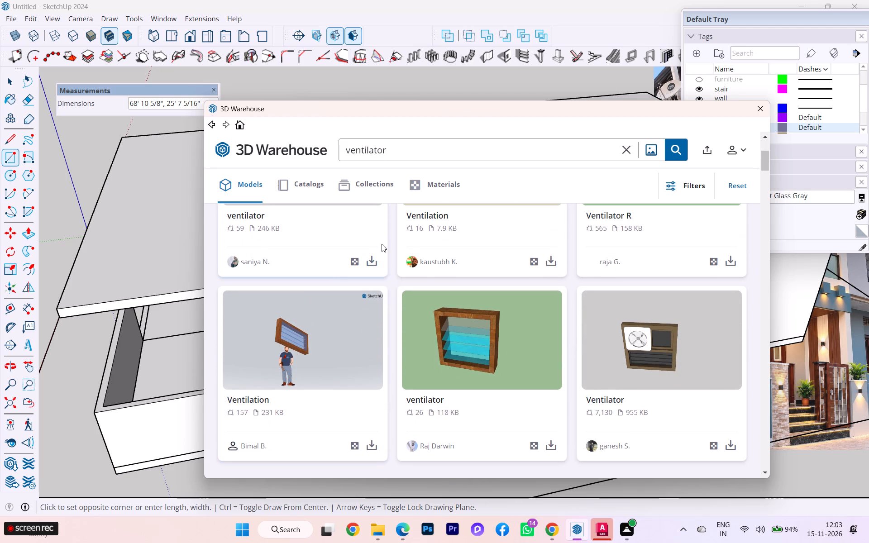
left_click(367, 265)
left_click(433, 308)
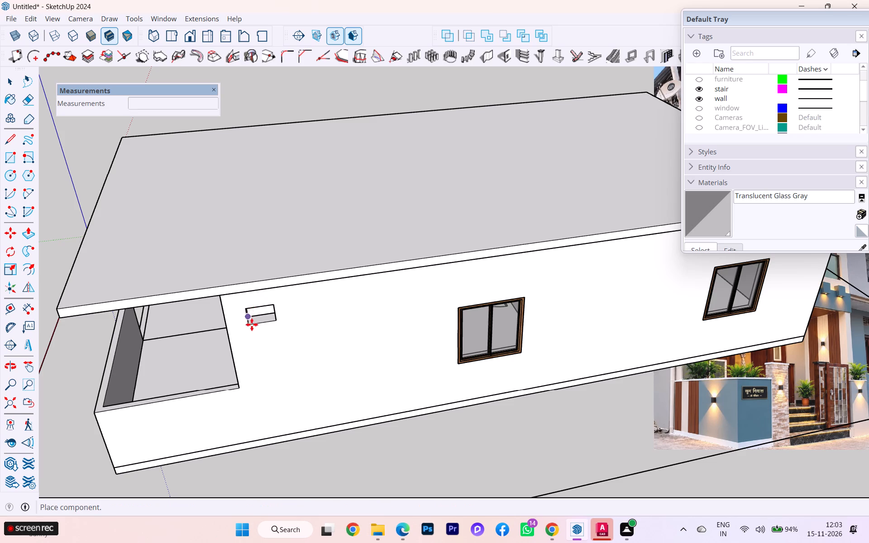
scroll(248, 332, "up", 2)
scroll(258, 332, "down", 3)
scroll(347, 335, "down", 7)
scroll(358, 337, "up", 1)
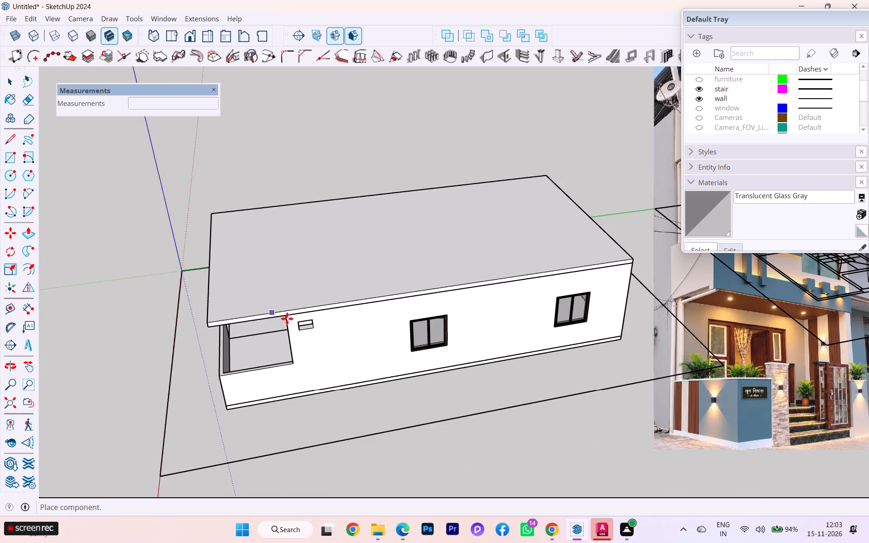
scroll(298, 338, "up", 5)
left_click(300, 365)
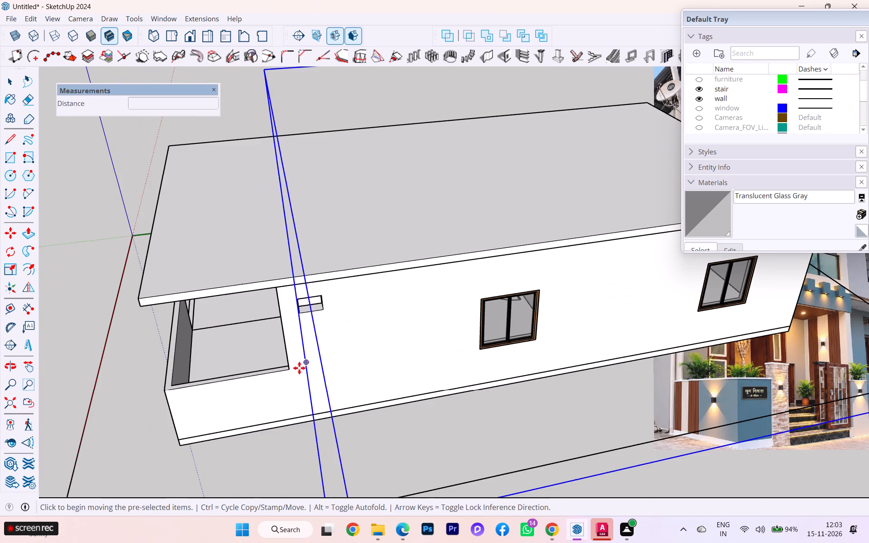
Examine the placed ventilator component close up and its full extents around the house and floor plan.
scroll(306, 386, "up", 1)
scroll(306, 386, "down", 1)
scroll(306, 386, "up", 5)
scroll(310, 378, "down", 1)
scroll(312, 370, "up", 3)
scroll(315, 355, "down", 2)
scroll(314, 285, "down", 1)
scroll(304, 373, "up", 2)
scroll(304, 373, "down", 2)
scroll(304, 373, "up", 2)
scroll(308, 370, "down", 1)
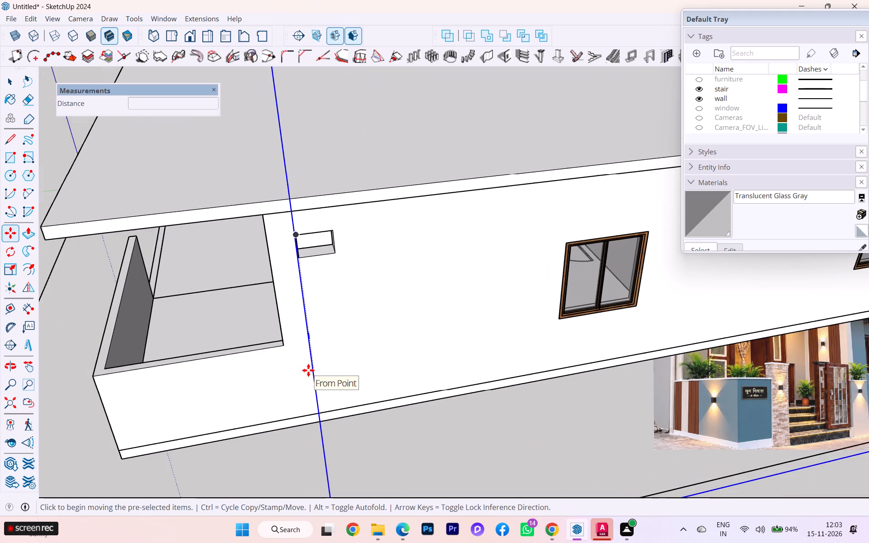
middle_click_drag(426, 367, 480, 370)
scroll(380, 344, "up", 4)
scroll(378, 344, "down", 1)
scroll(378, 344, "up", 5)
scroll(365, 361, "down", 4)
scroll(365, 361, "up", 6)
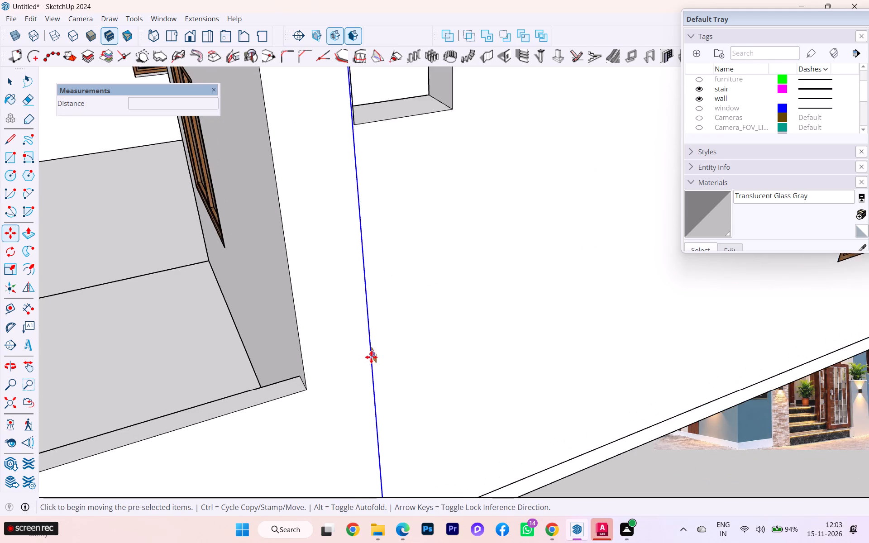
scroll(371, 357, "up", 2)
scroll(371, 357, "down", 1)
scroll(372, 357, "up", 5)
scroll(396, 366, "down", 2)
scroll(396, 366, "up", 3)
scroll(396, 368, "down", 1)
scroll(396, 371, "up", 5)
scroll(398, 384, "down", 2)
scroll(397, 383, "up", 5)
scroll(396, 382, "down", 2)
scroll(396, 382, "up", 2)
scroll(396, 382, "down", 1)
scroll(396, 382, "up", 1)
scroll(353, 359, "down", 1)
scroll(362, 267, "down", 2)
scroll(362, 267, "up", 2)
scroll(362, 267, "down", 7)
scroll(363, 266, "up", 5)
scroll(363, 264, "down", 1)
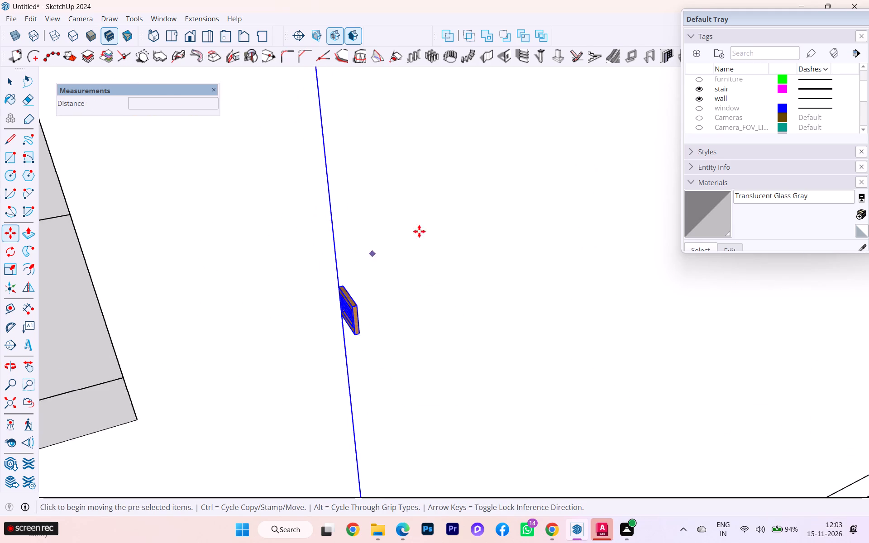
scroll(430, 214, "down", 7)
scroll(391, 226, "up", 1)
scroll(387, 227, "down", 3)
scroll(310, 271, "down", 3)
scroll(308, 272, "up", 3)
scroll(307, 272, "down", 1)
scroll(305, 270, "up", 1)
scroll(356, 234, "down", 12)
scroll(372, 214, "up", 1)
scroll(363, 209, "down", 5)
scroll(359, 210, "up", 3)
scroll(357, 211, "down", 3)
scroll(345, 254, "down", 8)
scroll(420, 270, "down", 3)
scroll(420, 274, "up", 1)
scroll(420, 274, "down", 4)
scroll(420, 274, "up", 1)
scroll(427, 278, "down", 5)
scroll(407, 282, "up", 1)
scroll(396, 282, "down", 2)
scroll(370, 281, "up", 1)
scroll(365, 280, "down", 3)
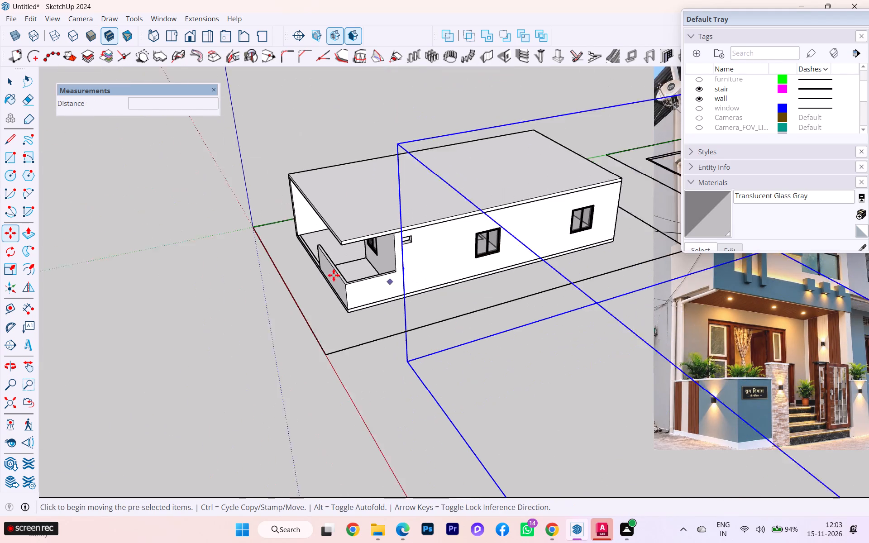
scroll(263, 254, "down", 8)
scroll(256, 248, "up", 2)
scroll(256, 248, "down", 4)
scroll(257, 243, "up", 1)
scroll(257, 243, "down", 2)
scroll(257, 243, "up", 1)
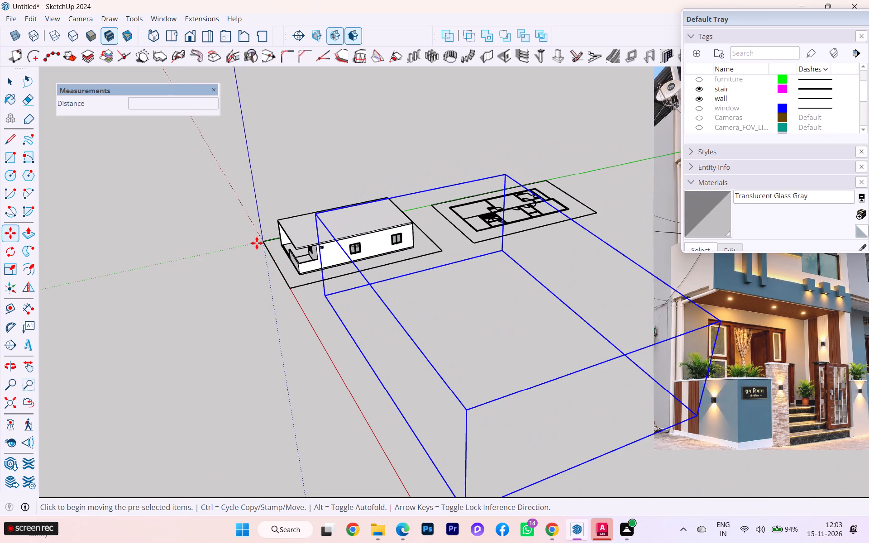
scroll(257, 243, "down", 4)
middle_click_drag(292, 260, 486, 286)
scroll(344, 289, "down", 1)
scroll(344, 289, "up", 6)
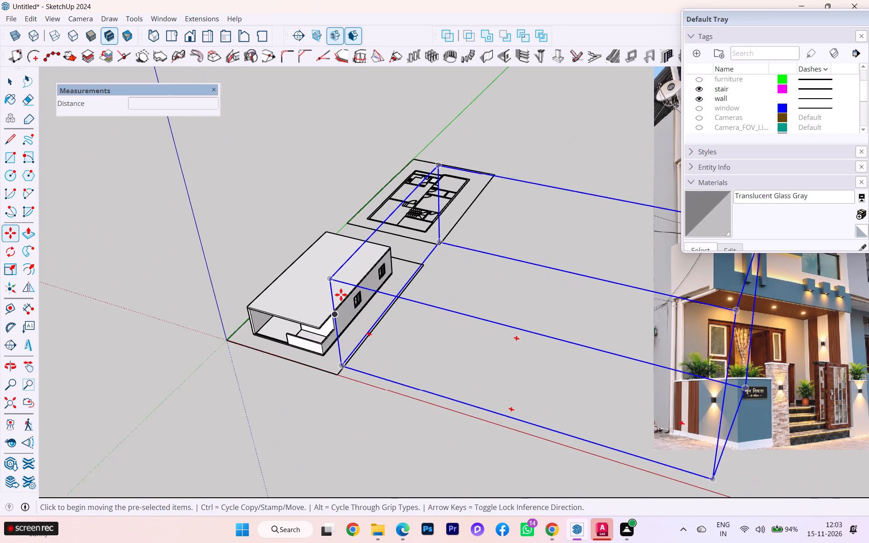
scroll(341, 295, "up", 3)
scroll(341, 295, "down", 1)
scroll(341, 295, "up", 2)
Explode the placed ventilator component into its separate parts and clear the selection.
left_click(12, 85)
scroll(291, 346, "up", 4)
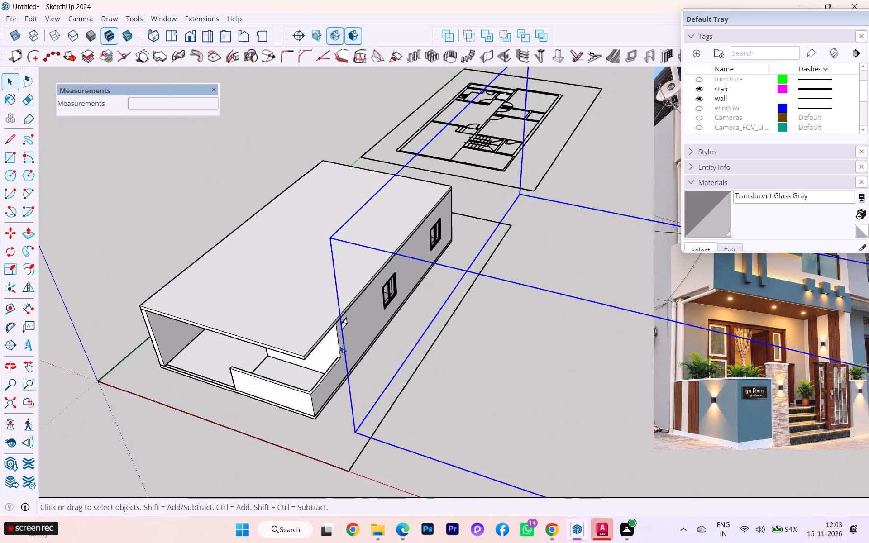
scroll(339, 345, "up", 4)
left_click(339, 352)
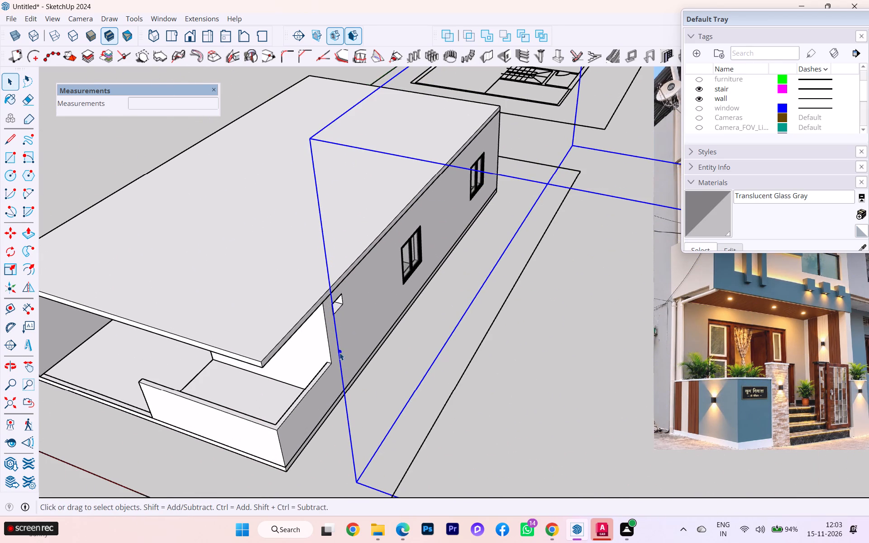
right_click(339, 352)
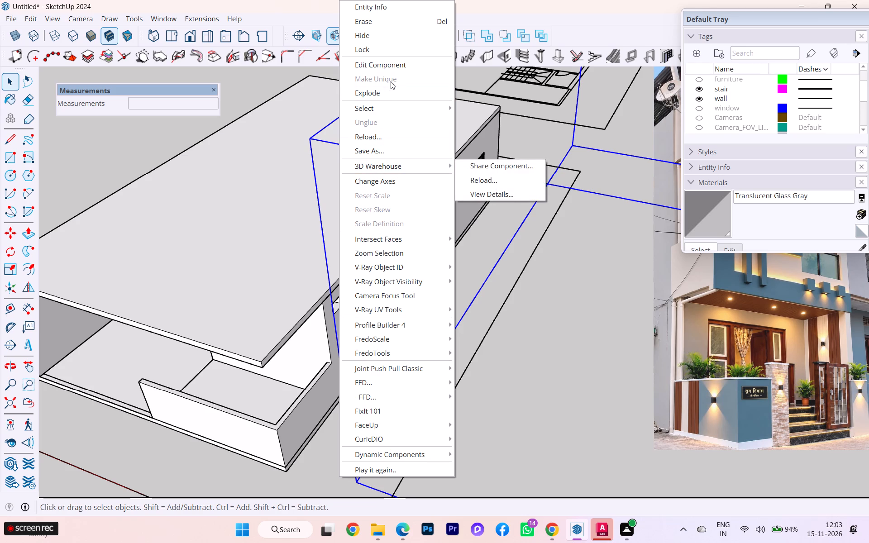
left_click(373, 92)
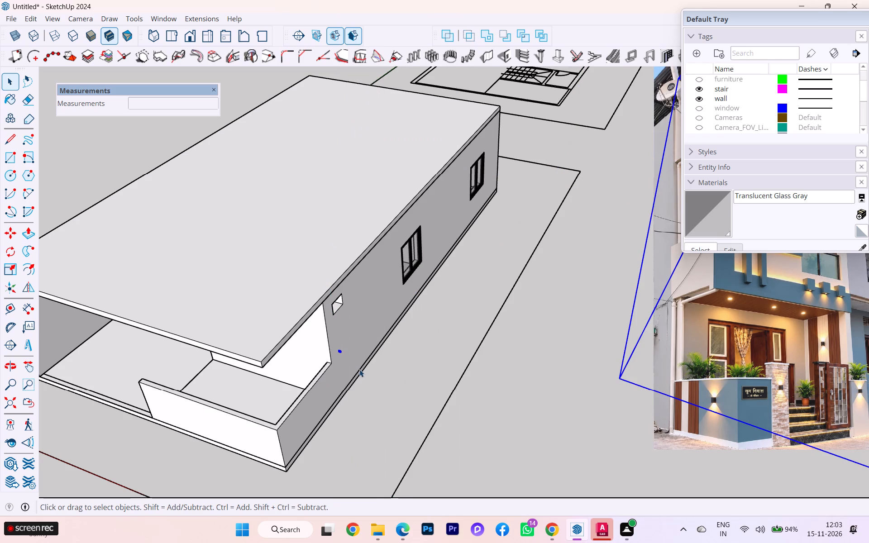
scroll(359, 369, "down", 2)
scroll(202, 249, "down", 5)
scroll(56, 232, "down", 10)
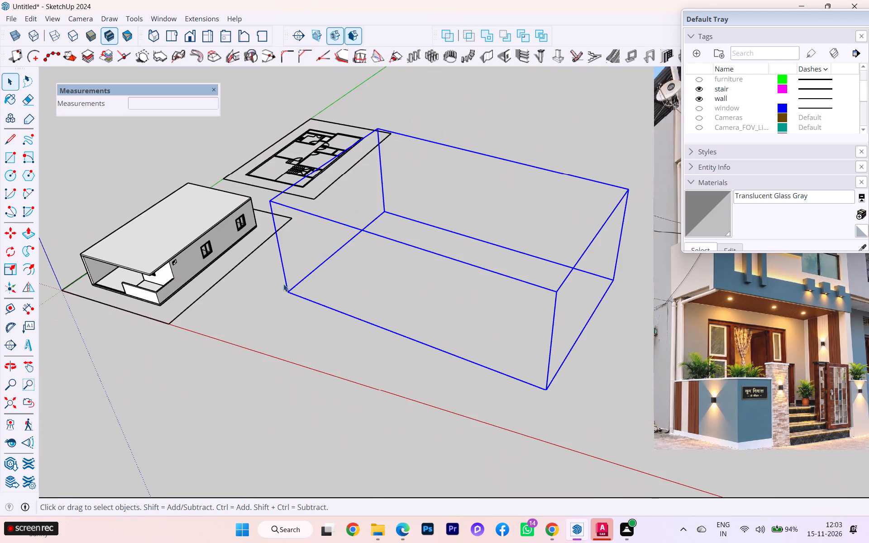
left_click(551, 370)
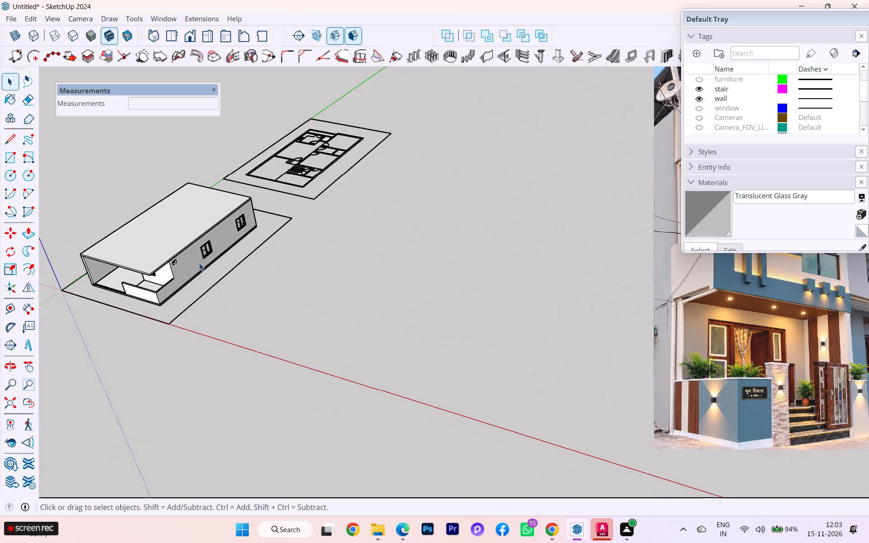
Move the small ventilator on the outer wall about 3' 8" up to the lower corner of the small opening.
scroll(178, 265, "up", 10)
left_click(174, 285)
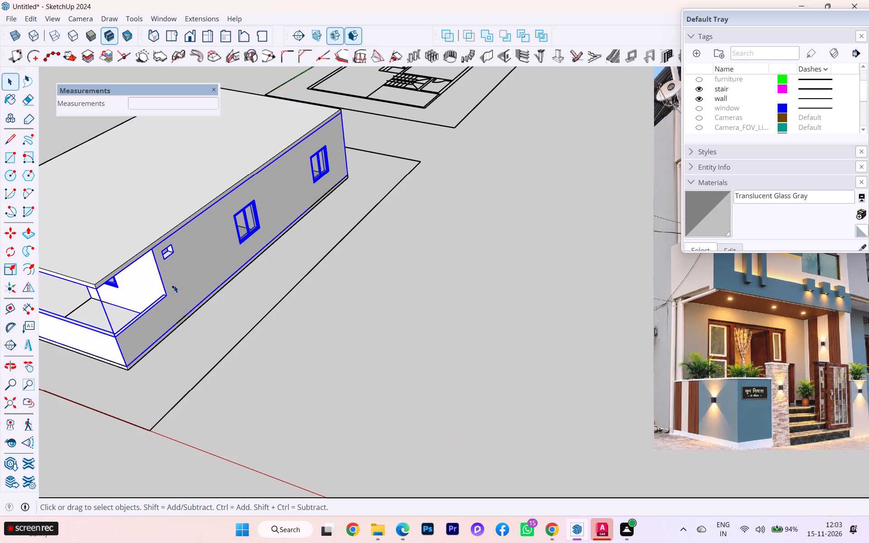
left_click(174, 287)
scroll(174, 286, "up", 4)
scroll(175, 285, "down", 1)
scroll(175, 285, "up", 6)
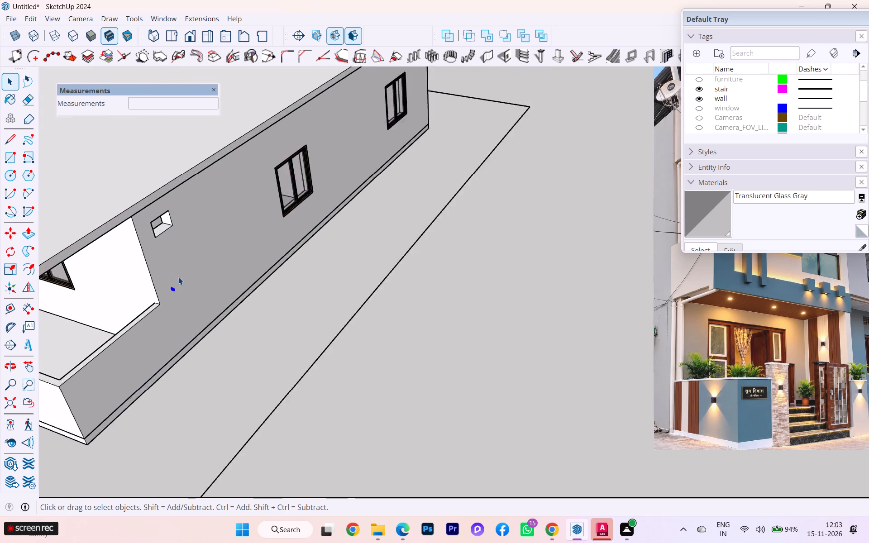
scroll(178, 277, "up", 13)
scroll(193, 304, "down", 2)
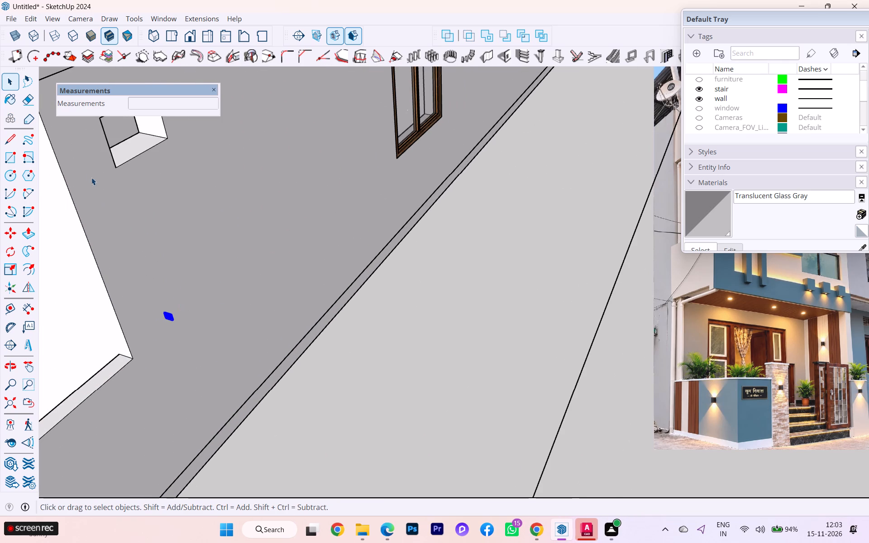
left_click(19, 235)
scroll(194, 316, "up", 6)
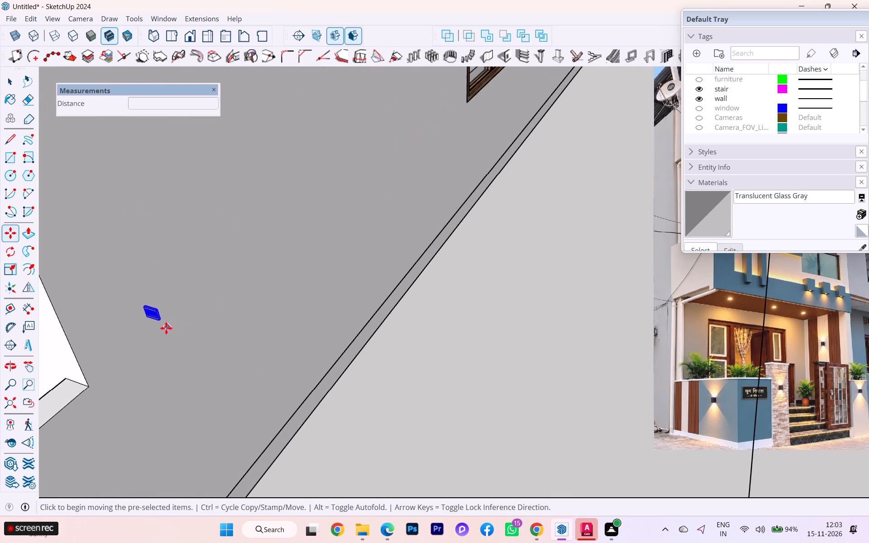
scroll(166, 328, "up", 2)
scroll(166, 328, "down", 2)
scroll(166, 328, "up", 5)
scroll(124, 318, "down", 1)
scroll(124, 318, "up", 2)
left_click(148, 313)
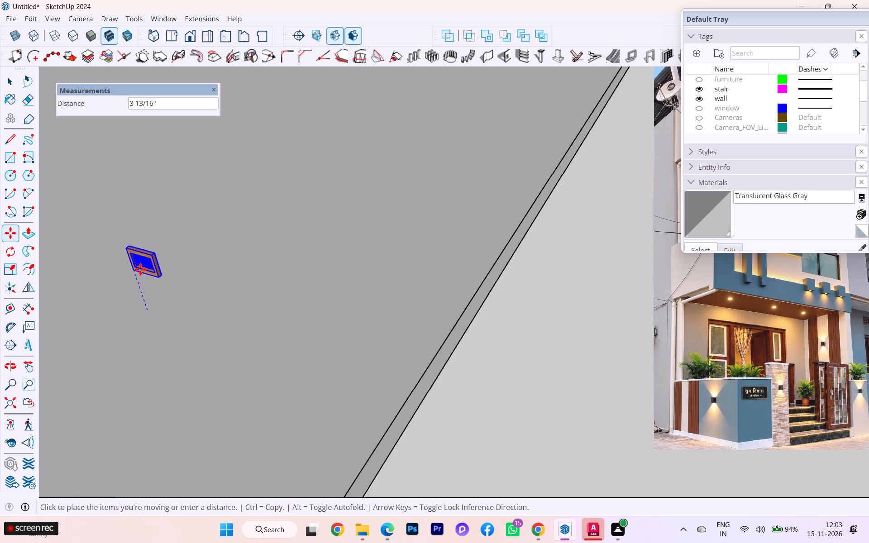
scroll(141, 269, "down", 7)
scroll(164, 304, "down", 5)
scroll(194, 328, "up", 1)
scroll(194, 328, "down", 6)
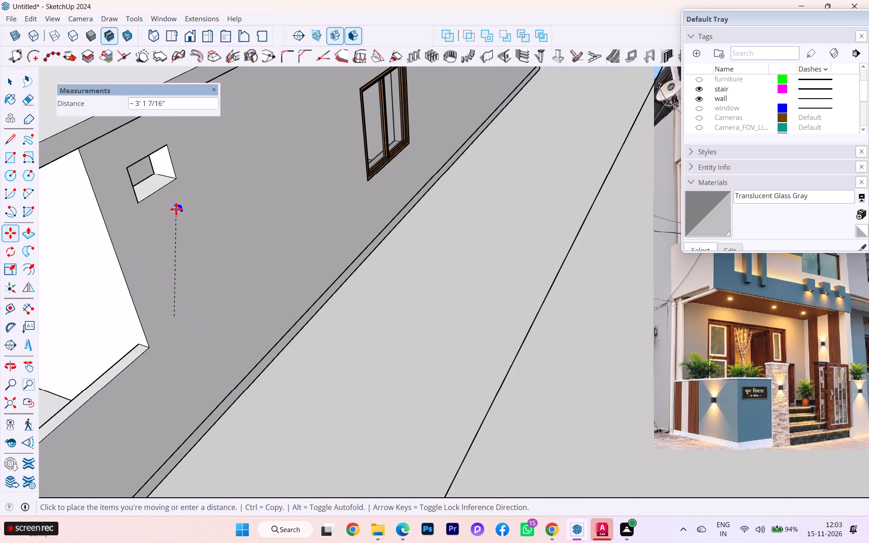
scroll(176, 209, "up", 2)
scroll(127, 194, "up", 3)
scroll(127, 194, "down", 1)
scroll(127, 200, "up", 5)
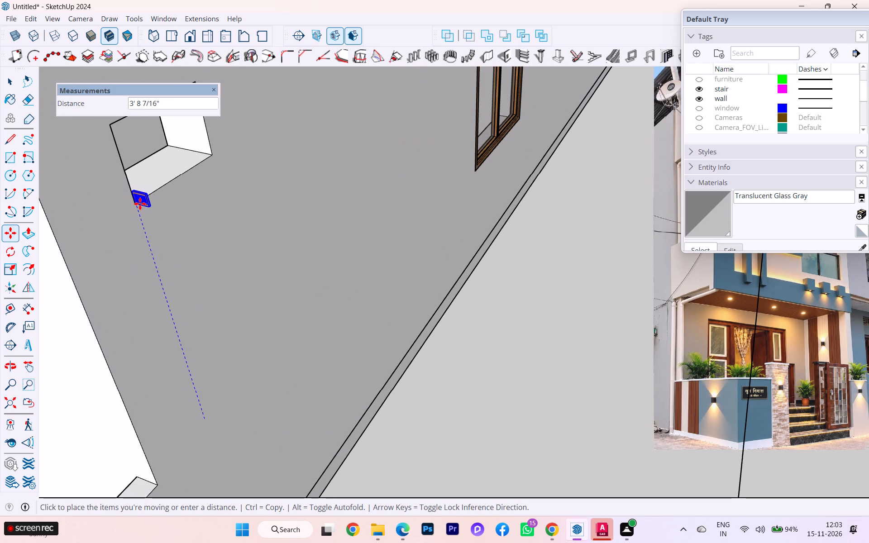
left_click(140, 203)
Fine-tune the ventilator's position by moving its lower frame corner onto the lower corner of the small wall opening.
scroll(134, 209, "up", 12)
scroll(134, 209, "down", 3)
scroll(134, 209, "up", 6)
scroll(132, 206, "down", 2)
scroll(132, 205, "up", 6)
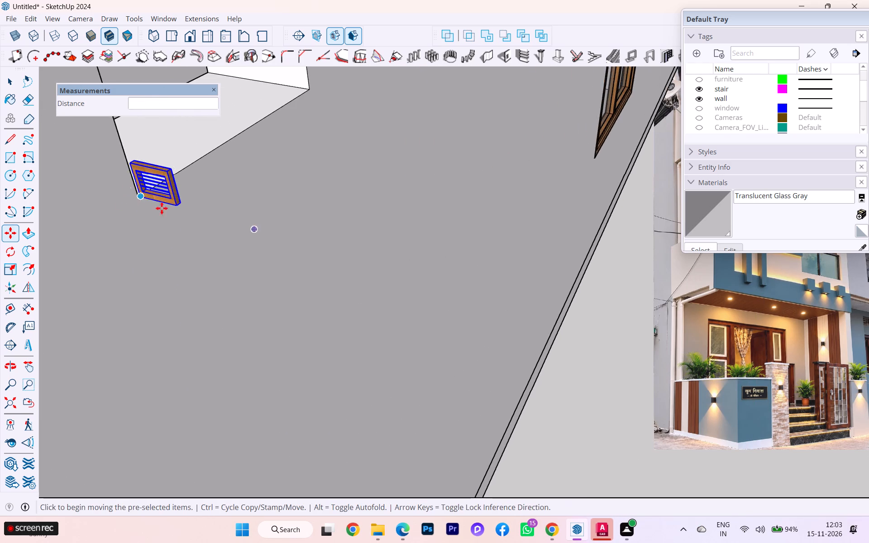
scroll(162, 208, "up", 2)
scroll(172, 214, "down", 3)
scroll(177, 217, "up", 3)
scroll(868, 239, "up", 1)
scroll(868, 238, "down", 1)
scroll(868, 238, "up", 1)
scroll(232, 197, "up", 3)
scroll(67, 185, "up", 1)
scroll(67, 185, "down", 2)
scroll(67, 185, "up", 3)
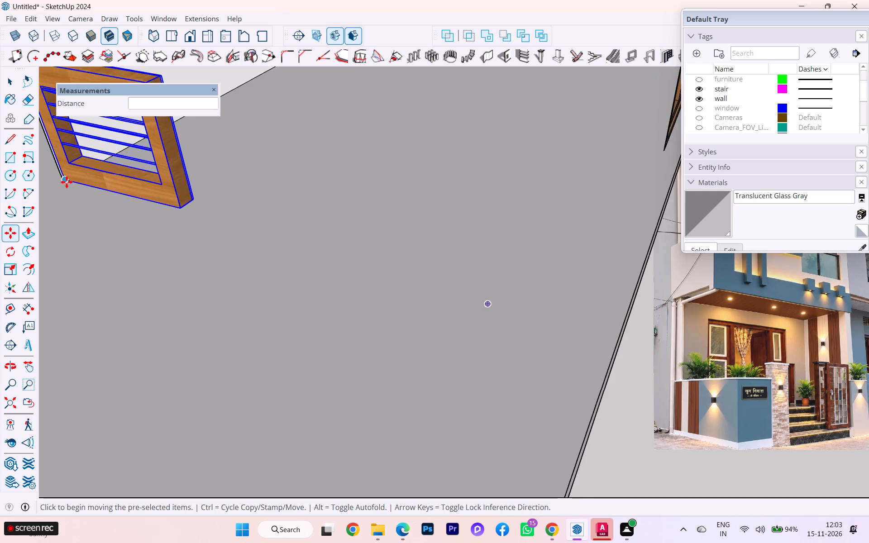
scroll(67, 182, "up", 4)
scroll(67, 182, "down", 1)
scroll(67, 181, "up", 1)
left_click(64, 178)
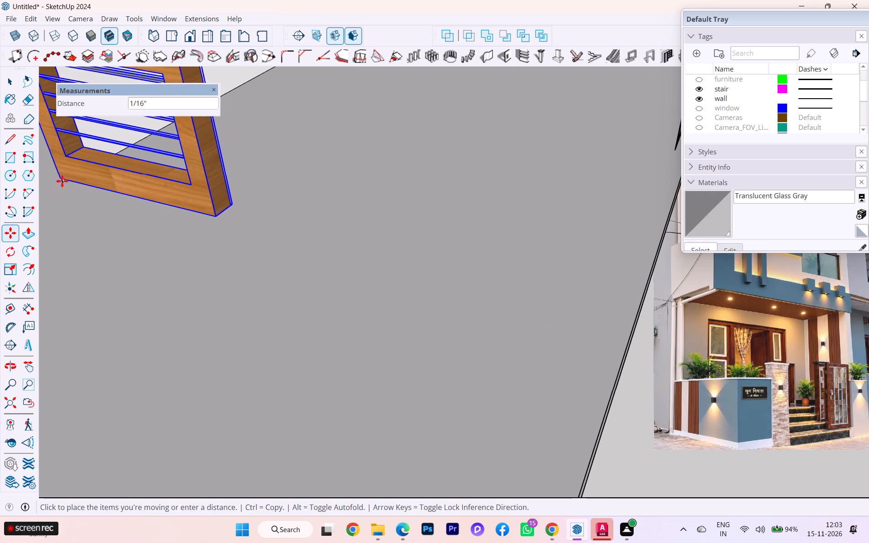
scroll(62, 181, "up", 1)
left_click(62, 186)
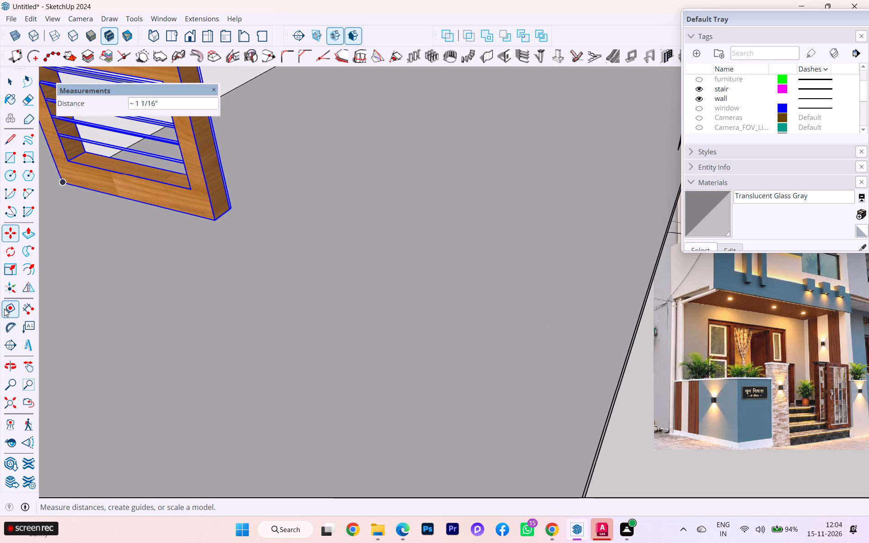
Rotate the small ventilator 90 degrees about the vertical axis so that its louvred face follows the outer wall.
left_click(8, 247)
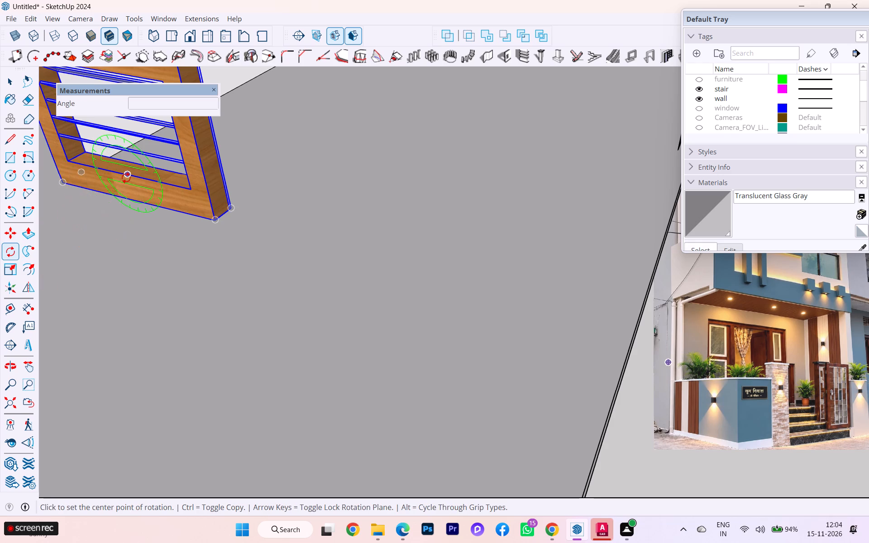
left_click(120, 159)
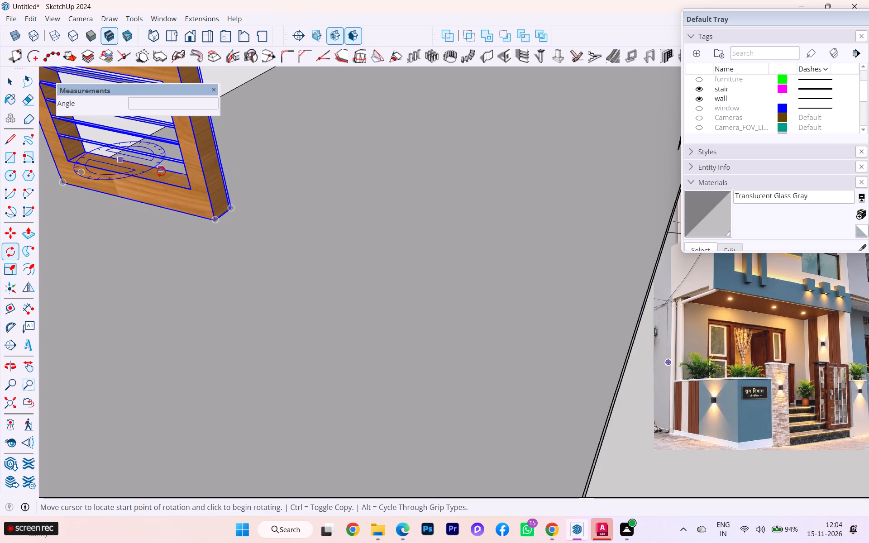
left_click(161, 171)
type("90")
key("Return")
Move the rotated ventilator by its lower frame corner onto the lower corner of the small wall opening.
scroll(168, 138, "up", 1)
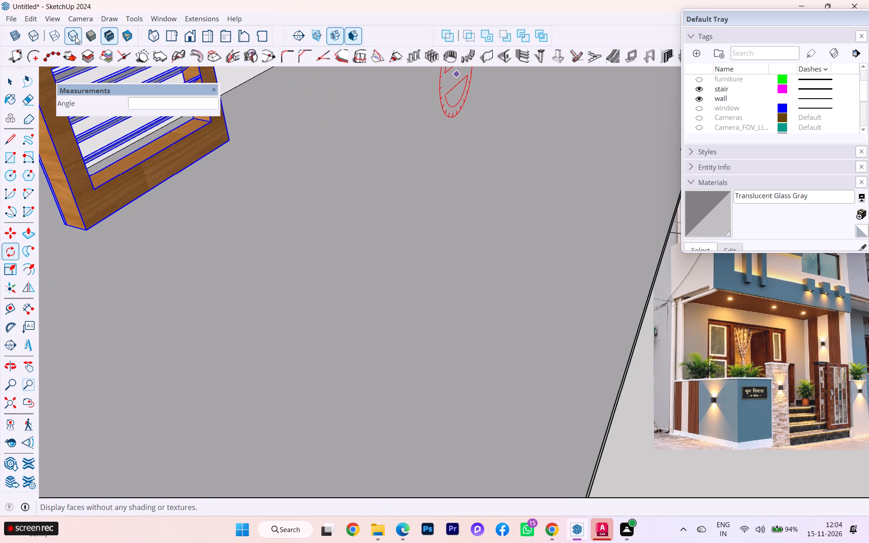
left_click(9, 84)
left_click(2, 229)
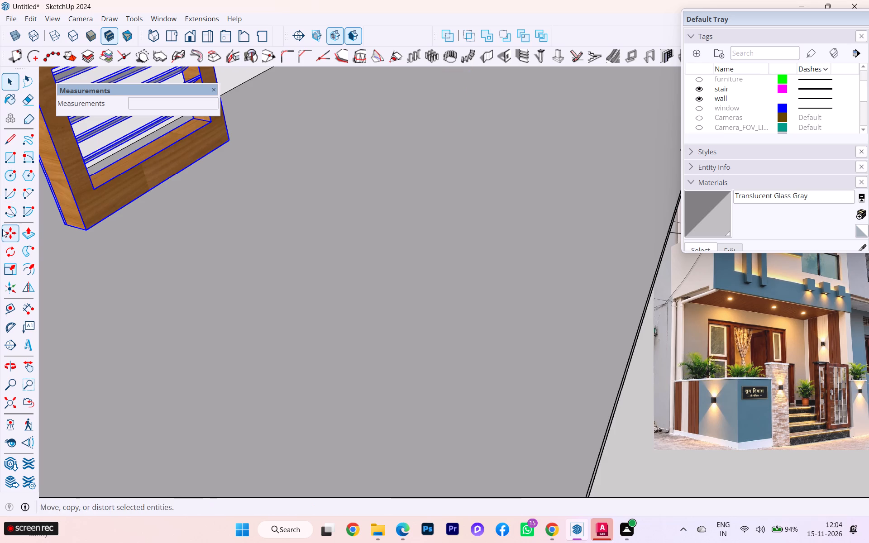
scroll(64, 227, "up", 4)
left_click(93, 233)
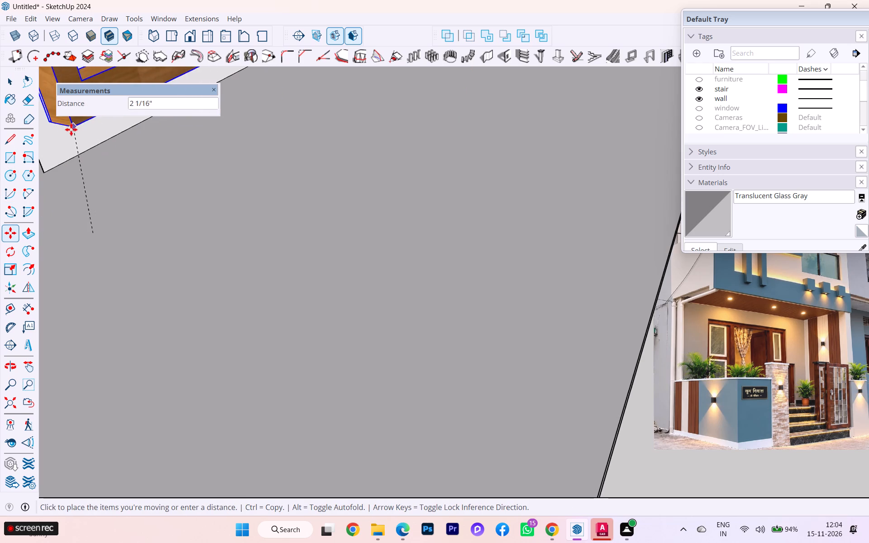
scroll(132, 156, "down", 1)
scroll(146, 165, "up", 4)
scroll(147, 165, "down", 3)
scroll(191, 200, "down", 2)
scroll(192, 208, "up", 1)
scroll(192, 208, "down", 4)
scroll(196, 216, "up", 1)
scroll(196, 216, "down", 2)
scroll(216, 220, "up", 1)
scroll(216, 221, "down", 3)
scroll(218, 223, "up", 2)
scroll(218, 224, "down", 7)
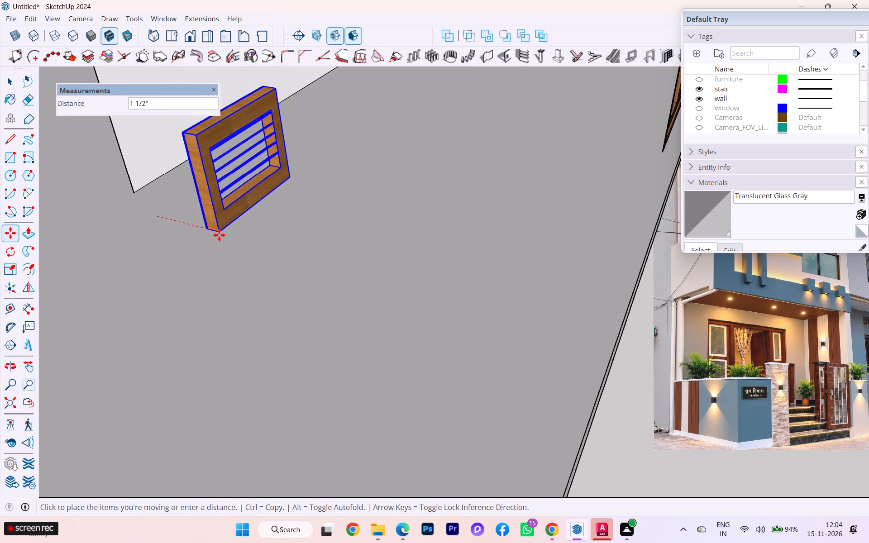
scroll(219, 235, "down", 6)
scroll(202, 258, "up", 1)
scroll(202, 258, "down", 2)
scroll(209, 232, "up", 2)
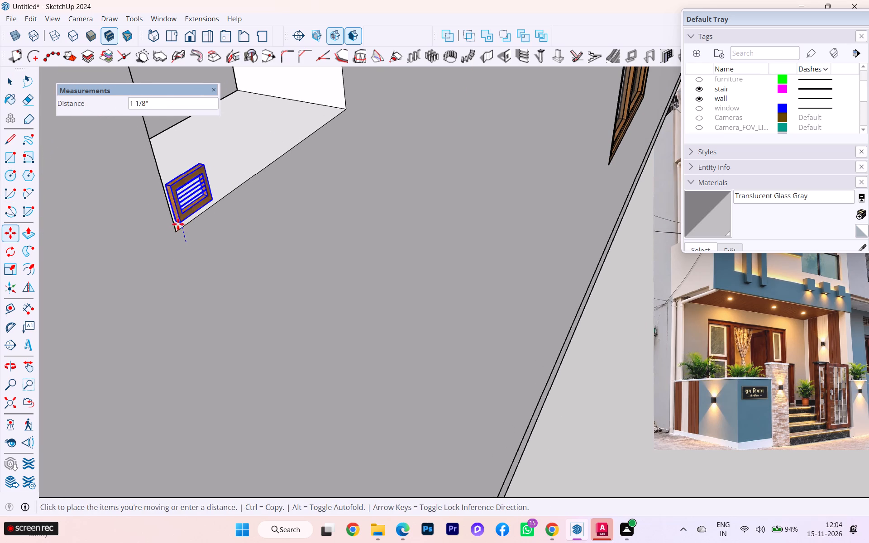
left_click(174, 229)
Scale the ventilator uniformly from its upper corner by about 6.00 to approach the size of the wall opening.
scroll(209, 241, "down", 3)
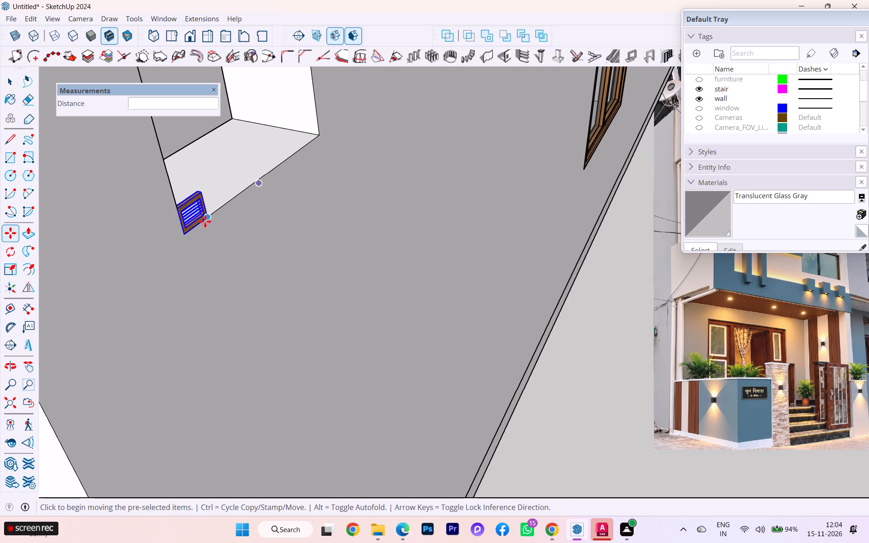
key("s")
scroll(201, 200, "up", 1)
scroll(201, 199, "down", 1)
scroll(201, 199, "up", 8)
left_click(201, 187)
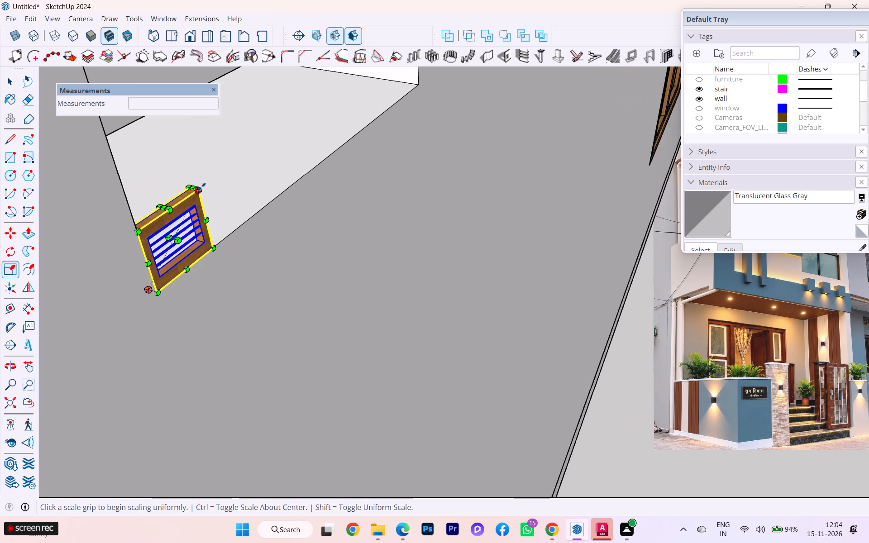
scroll(241, 139, "down", 2)
scroll(242, 139, "up", 1)
scroll(242, 139, "down", 3)
scroll(242, 138, "up", 1)
scroll(242, 138, "down", 1)
scroll(220, 176, "down", 7)
scroll(216, 181, "up", 1)
scroll(216, 181, "down", 9)
scroll(210, 188, "up", 1)
scroll(210, 188, "down", 2)
scroll(204, 194, "up", 1)
scroll(203, 194, "down", 2)
scroll(203, 195, "up", 3)
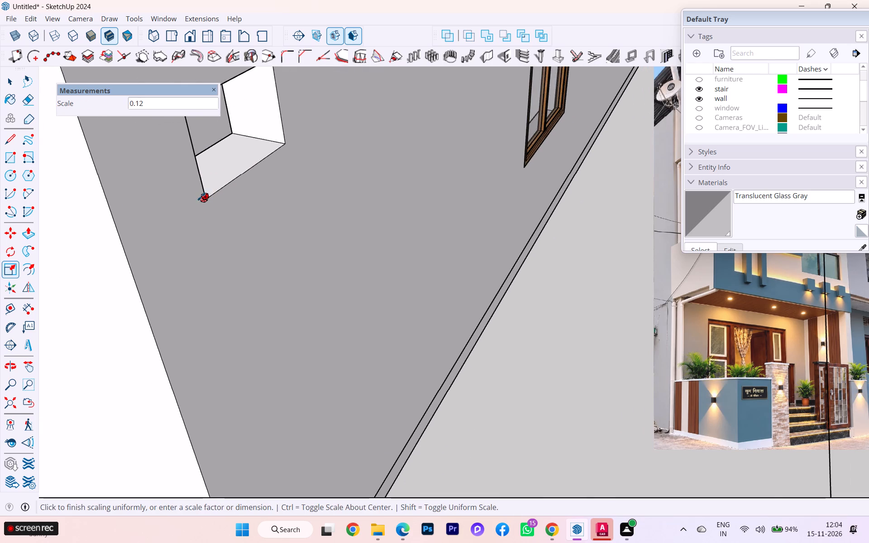
scroll(201, 196, "down", 2)
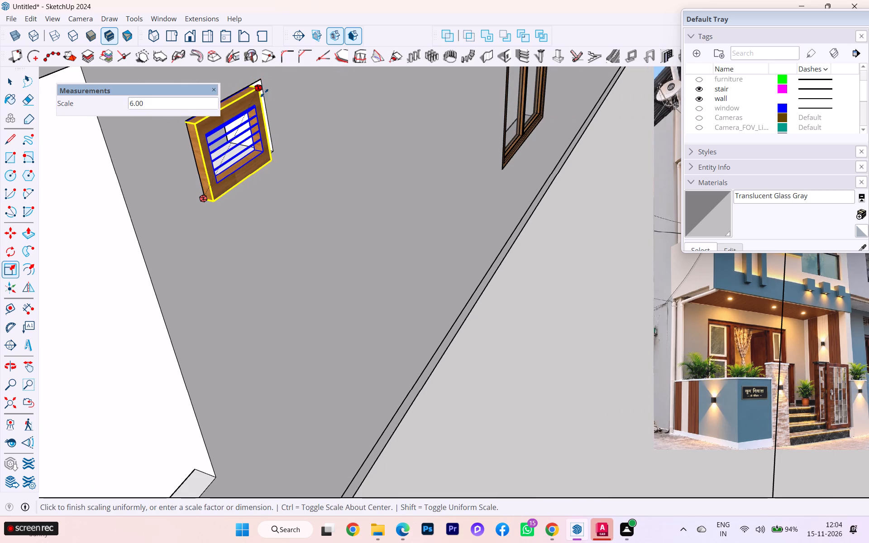
left_click(264, 93)
Move the ventilator inward by its outer lower corner to the opening's lower corner, setting the frame flush with the wall face.
scroll(202, 184, "up", 5)
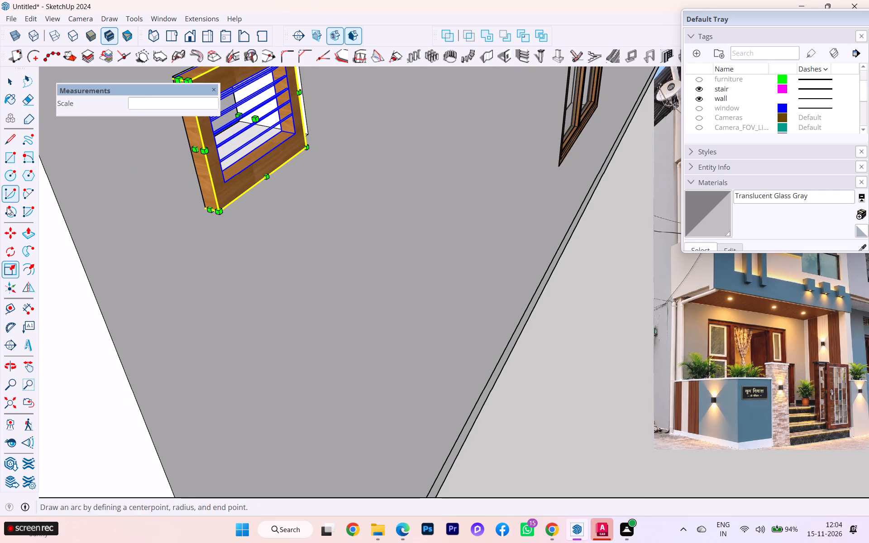
left_click(14, 235)
scroll(199, 218, "up", 4)
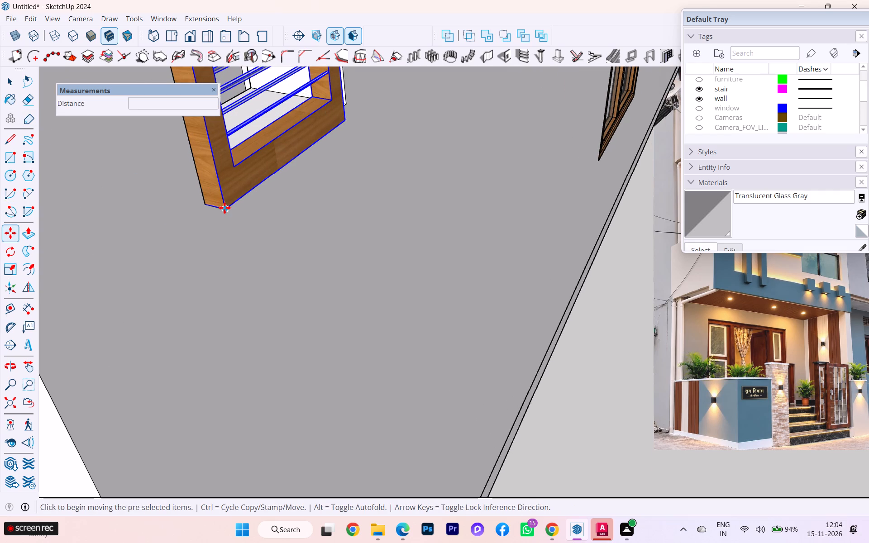
left_click(224, 208)
left_click(205, 205)
scroll(230, 246, "down", 6)
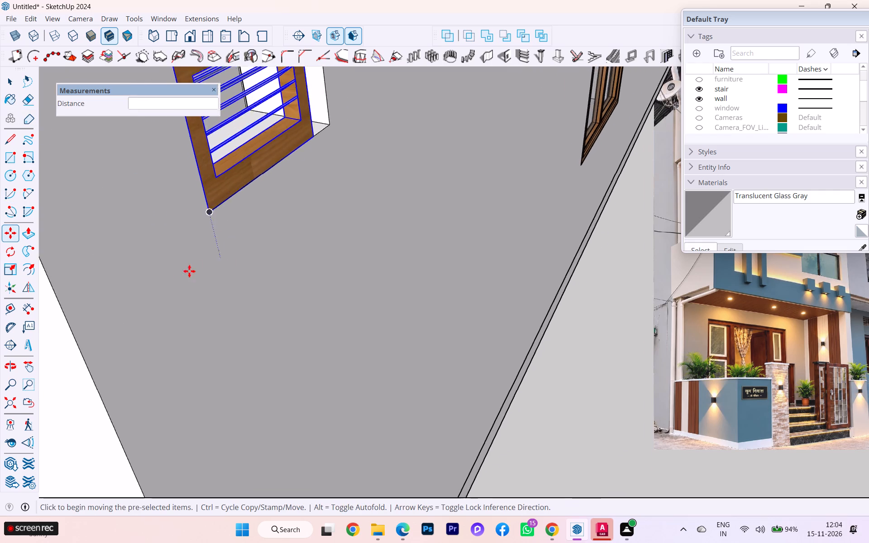
Stretch the ventilator along the red axis by about 1.20 to reach the far side edge of the opening.
scroll(102, 305, "down", 4)
scroll(199, 195, "up", 2)
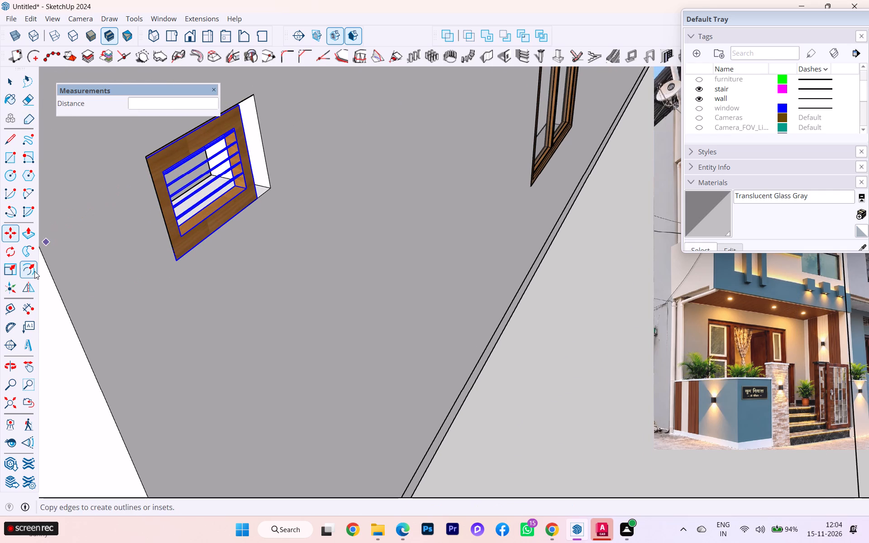
key("s")
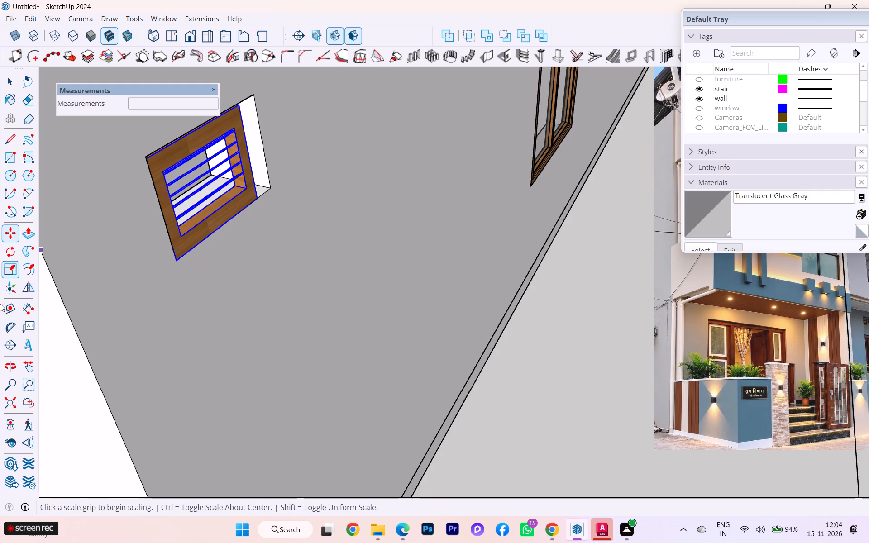
scroll(229, 111, "up", 2)
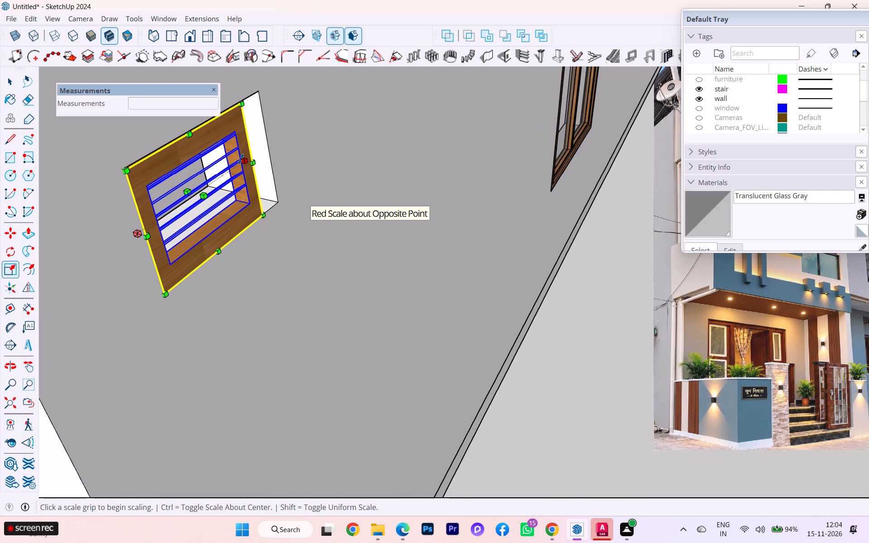
left_click(241, 159)
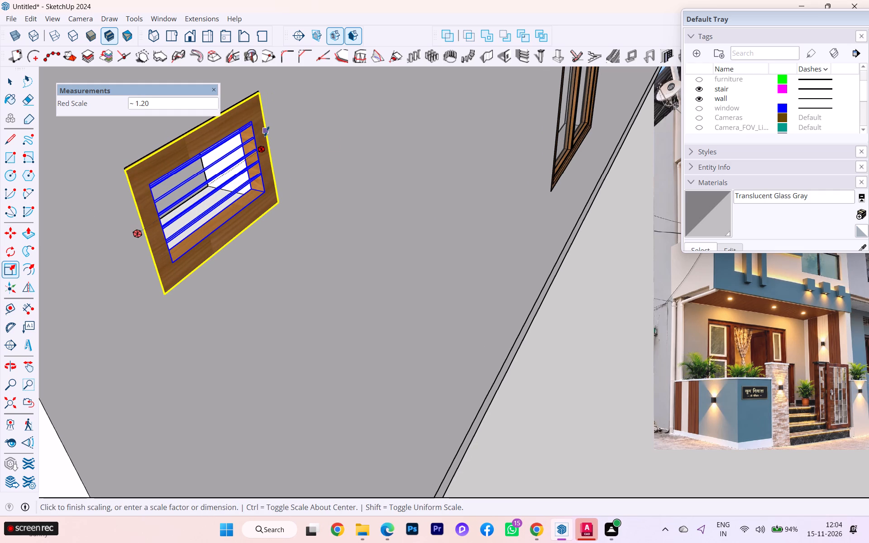
left_click(267, 132)
Adjust the ventilator's height along the blue axis to the opening's upper edge, showing back edges only during the scaling, and clear the selection.
scroll(211, 129, "up", 2)
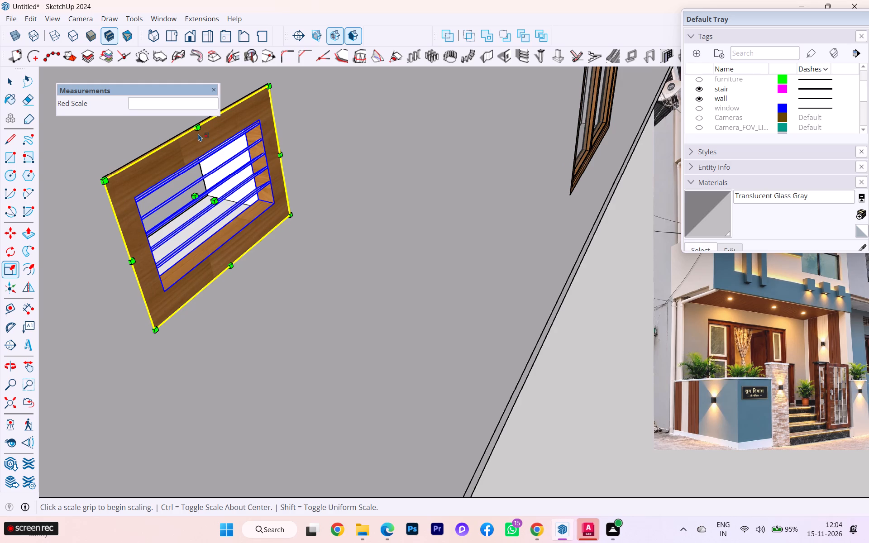
key("k")
scroll(186, 129, "up", 2)
left_click(188, 126)
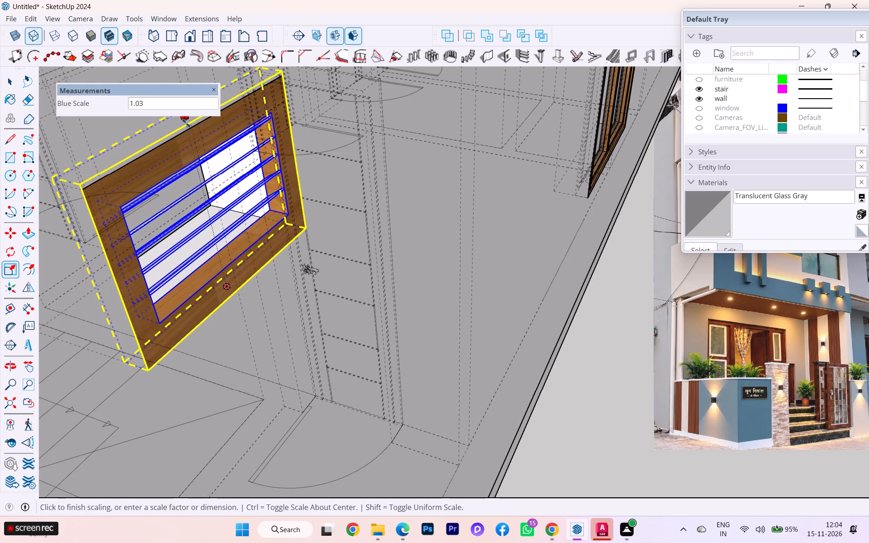
left_click(187, 134)
scroll(220, 250, "up", 2)
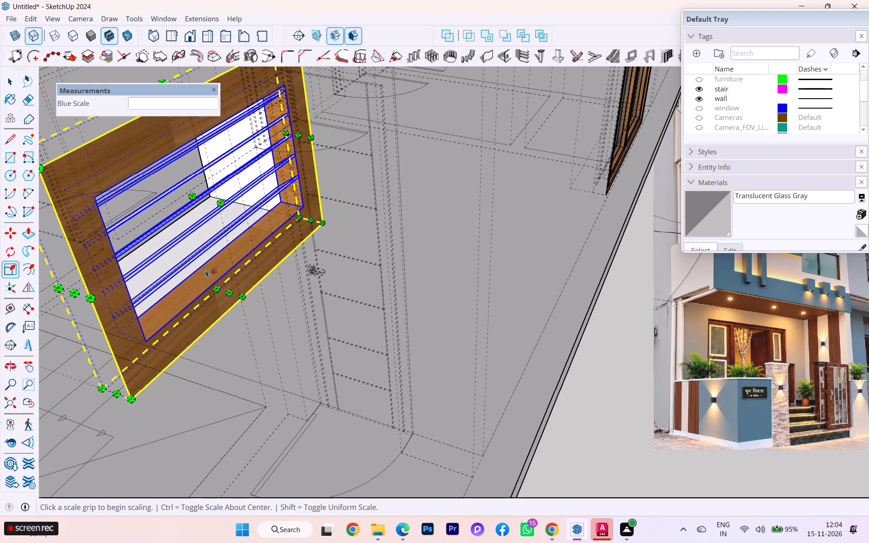
left_click(226, 290)
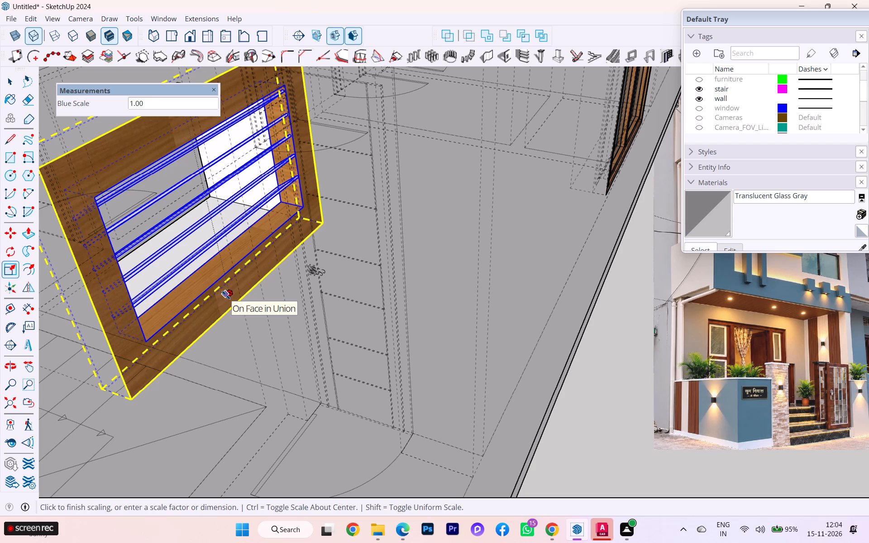
left_click(226, 295)
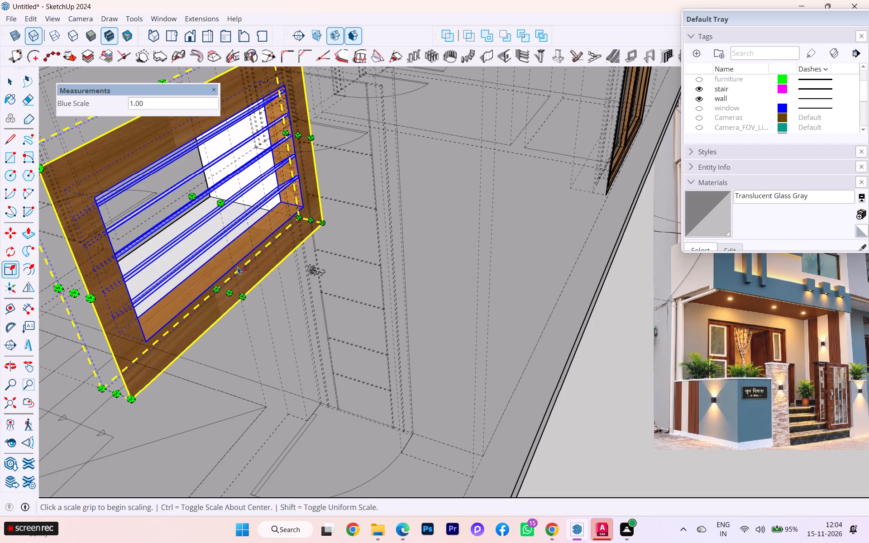
key("k")
scroll(232, 260, "down", 1)
scroll(232, 260, "up", 4)
scroll(232, 260, "down", 3)
scroll(182, 219, "down", 1)
scroll(181, 218, "up", 2)
scroll(181, 218, "down", 2)
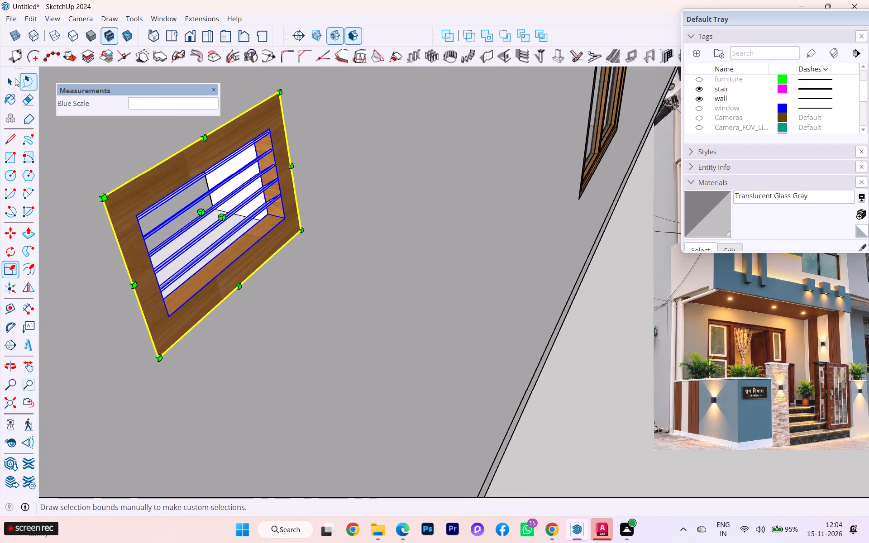
left_click(10, 77)
left_click(573, 342)
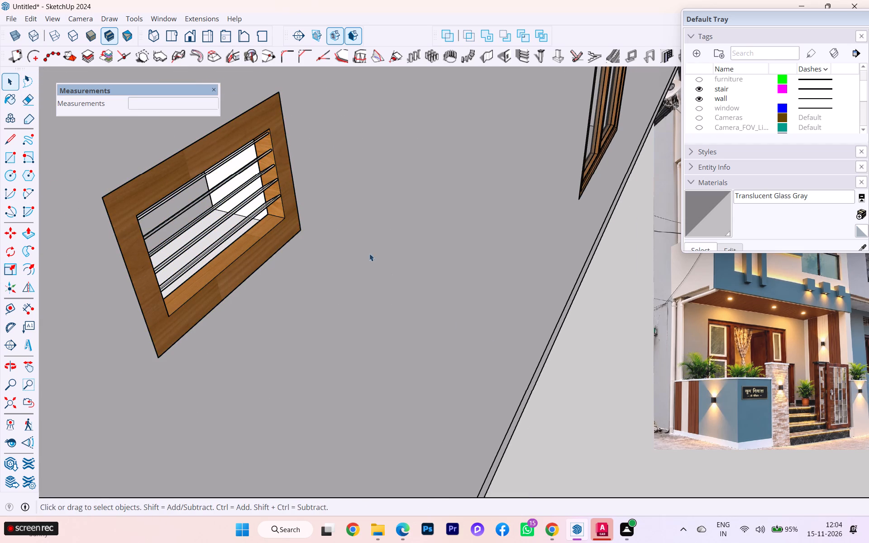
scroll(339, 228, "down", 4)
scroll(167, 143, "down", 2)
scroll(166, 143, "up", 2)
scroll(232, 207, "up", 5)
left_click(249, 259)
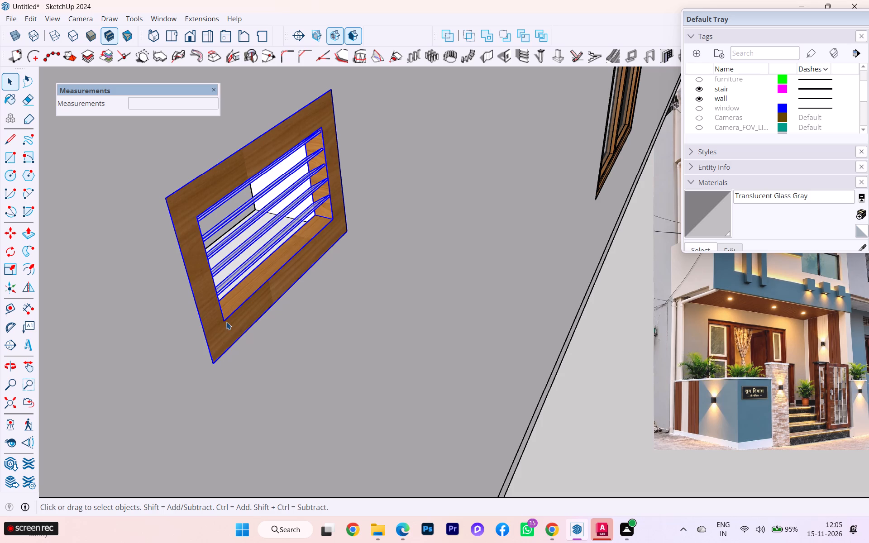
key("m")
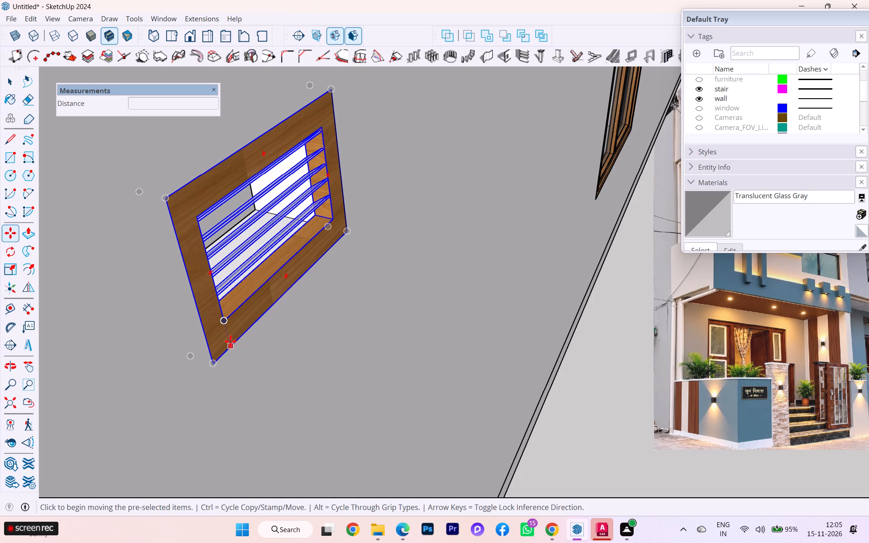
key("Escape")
Copy the fitted ventilator on the outer wall and delete the loose original from the opening.
scroll(247, 341, "down", 6)
scroll(355, 311, "down", 3)
middle_click_drag(332, 311, 452, 306)
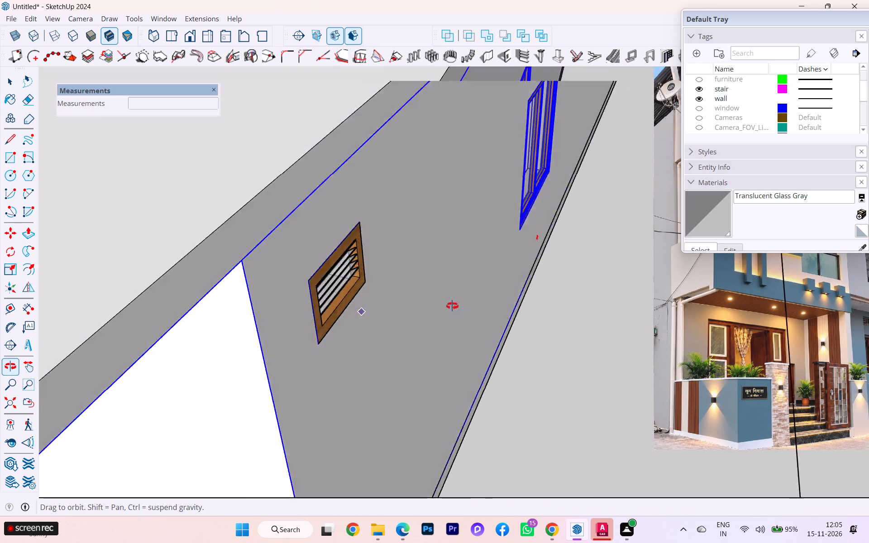
middle_click_drag(452, 306, 265, 269)
scroll(192, 195, "up", 2)
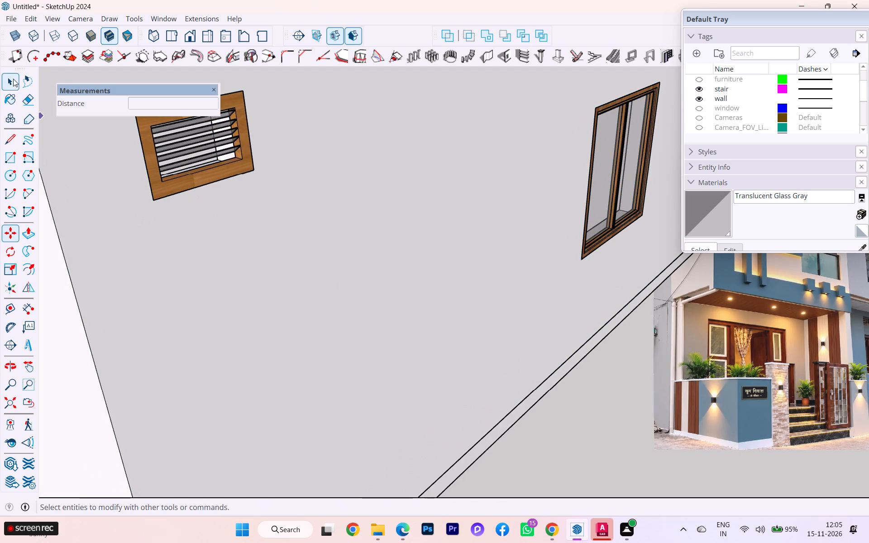
left_click(9, 79)
left_click(150, 159)
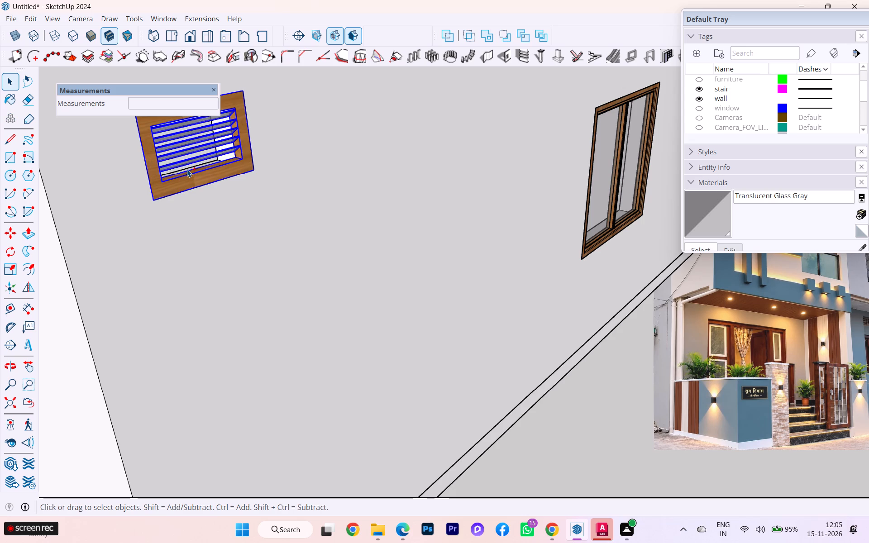
key("ctrl+c")
left_click(185, 186)
key("Delete")
Open the house wall group, paste the copied ventilator in place inside it, close the group and select it.
scroll(185, 186, "down", 2)
double_click(198, 229)
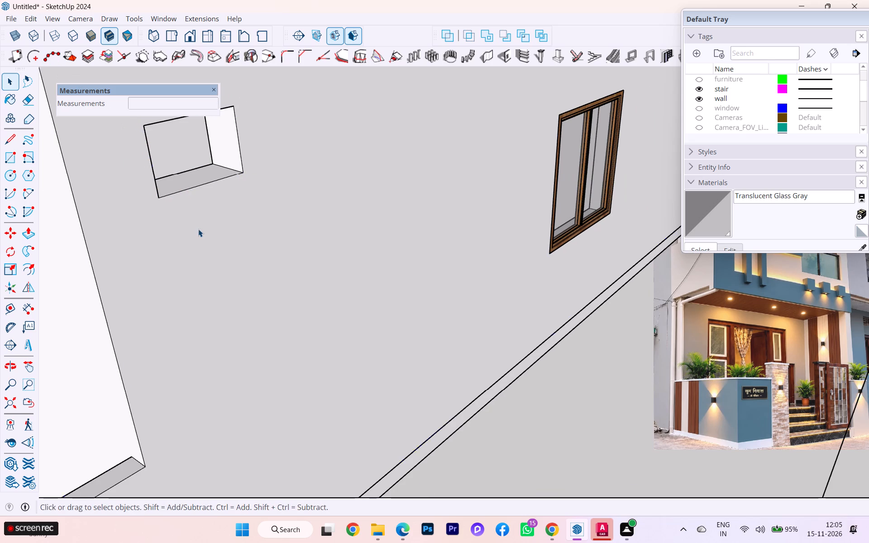
left_click(33, 18)
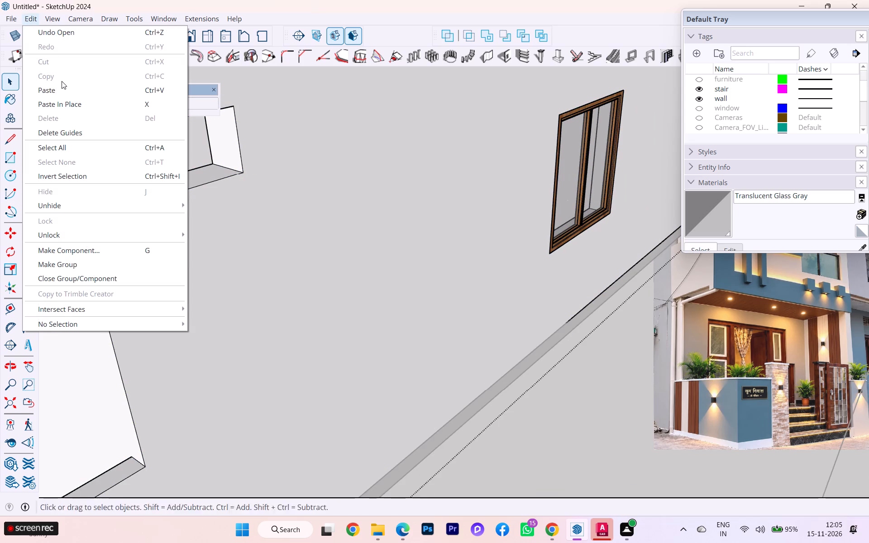
left_click(67, 101)
scroll(394, 158, "down", 2)
scroll(427, 161, "up", 1)
scroll(434, 162, "down", 2)
left_click(558, 336)
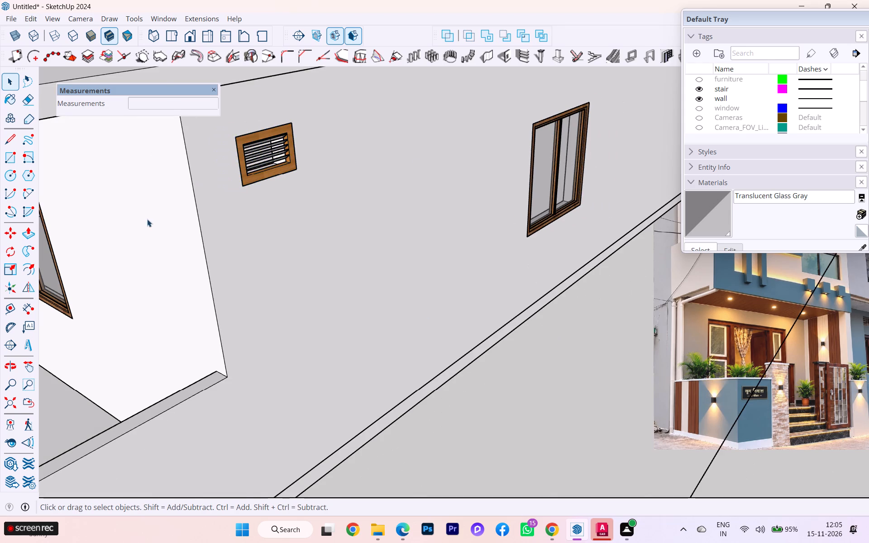
scroll(147, 213, "down", 1)
middle_click_drag(145, 211, 194, 224)
left_click(298, 195)
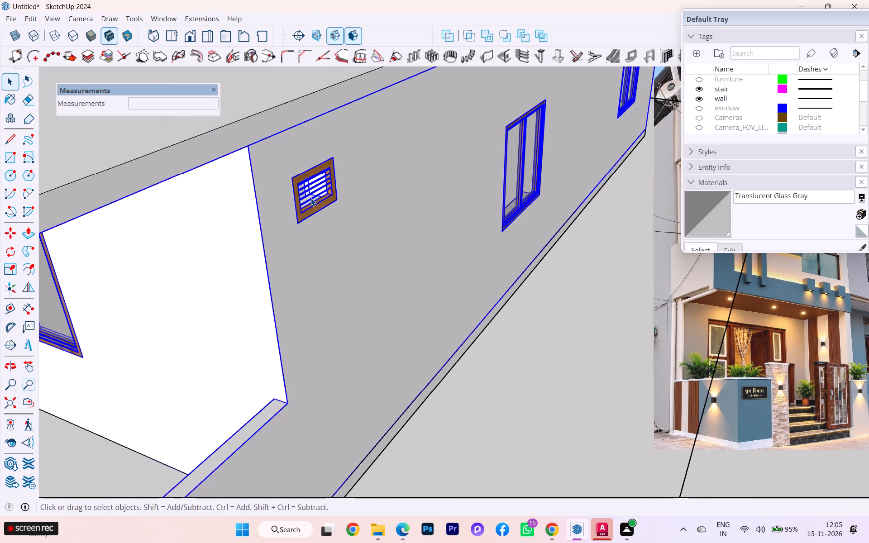
Open the house wall group, select the fitted ventilator and add a new tag named "doo".
double_click(311, 198)
left_click(344, 243)
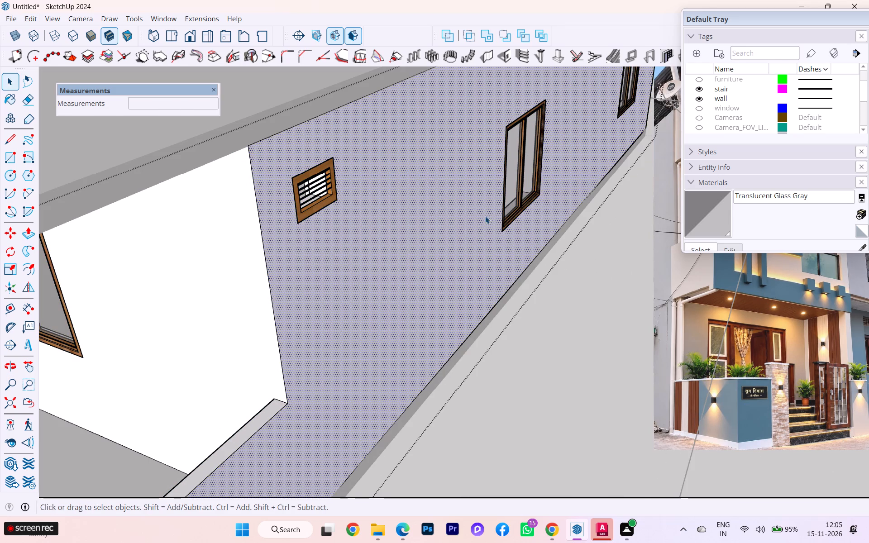
left_click(510, 201)
left_click(306, 183)
scroll(308, 187, "down", 2)
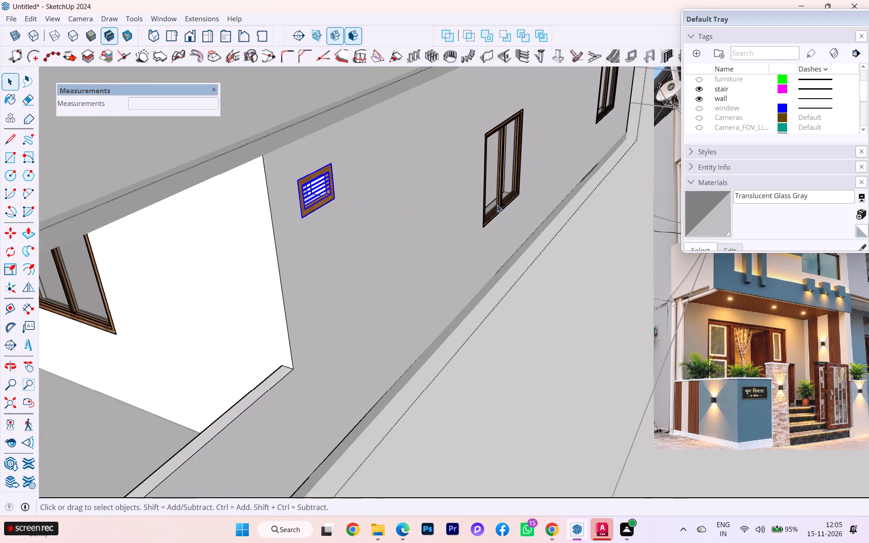
scroll(680, 76, "up", 2)
scroll(713, 94, "up", 3)
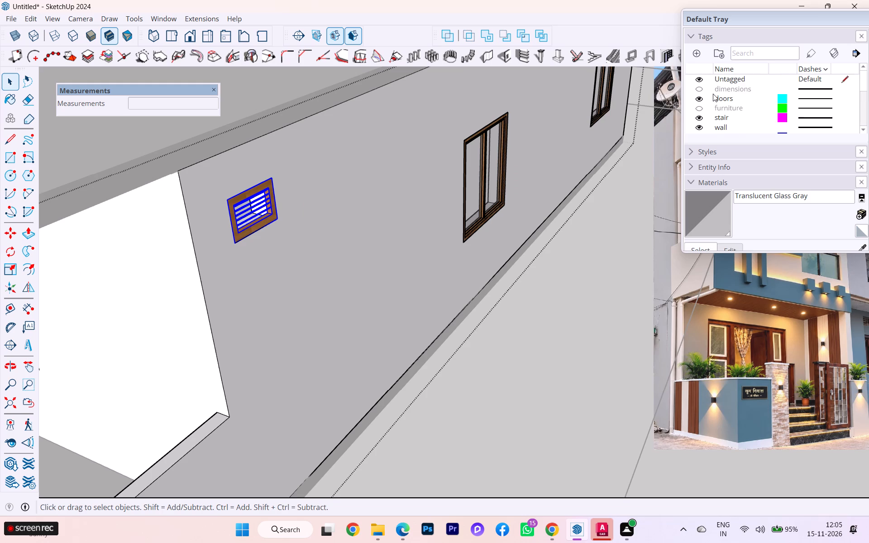
scroll(713, 94, "up", 2)
left_click(698, 56)
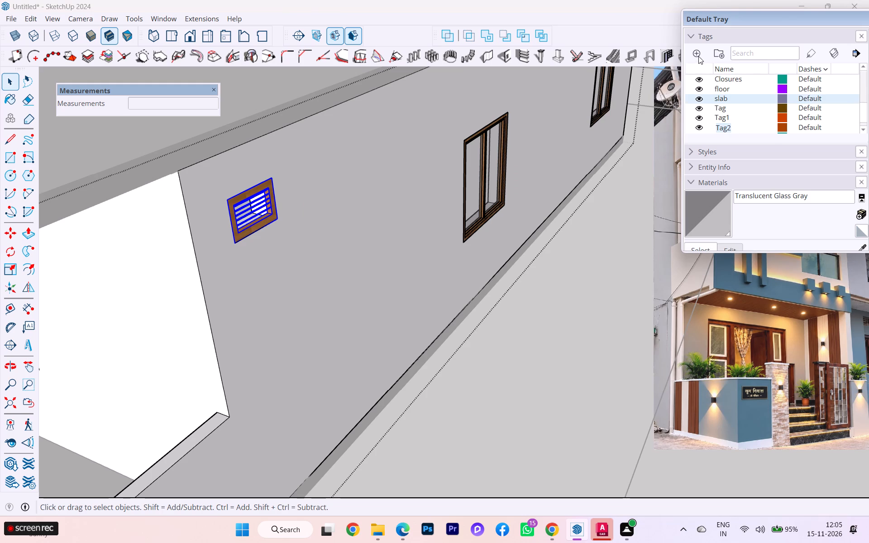
key("BackSpace")
type("doo")
key("Tab")
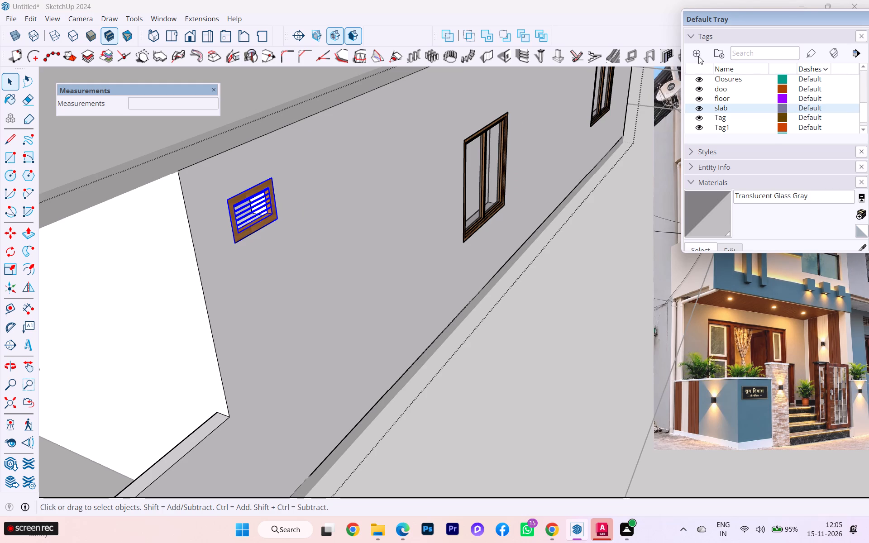
type("rs")
key("space")
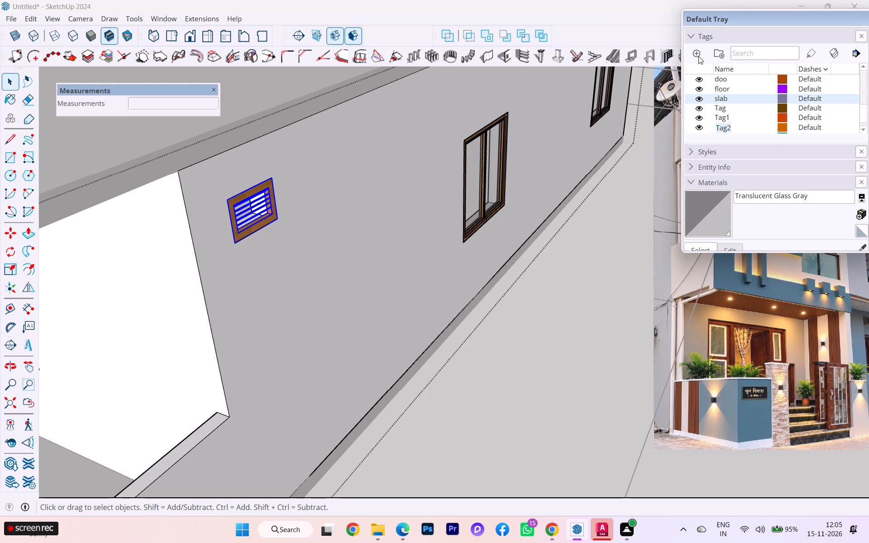
scroll(768, 93, "up", 1)
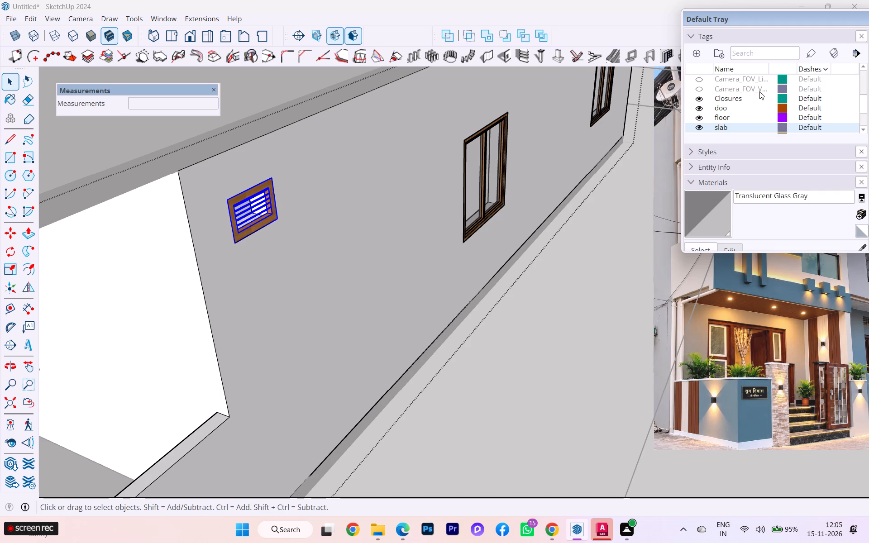
Rename the "doo" tag as "rs and windows" and close the wall group.
double_click(732, 109)
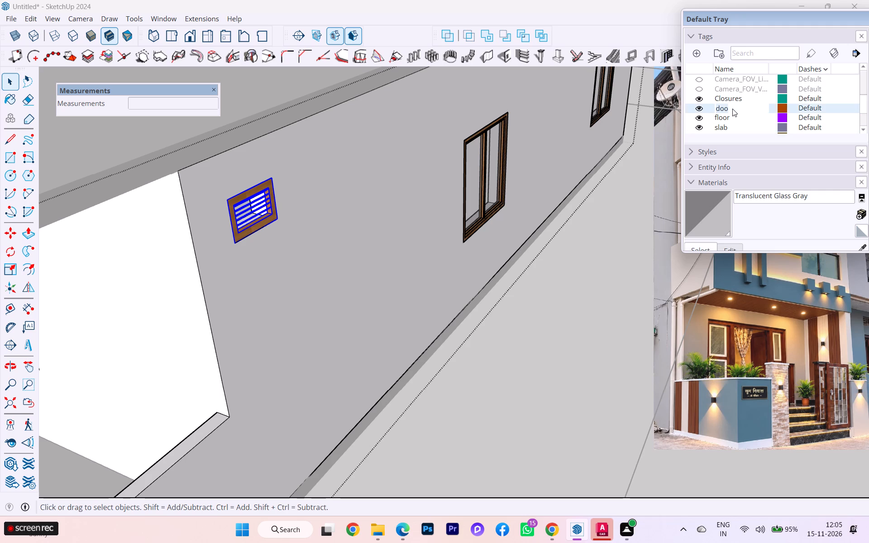
type("rs and widn")
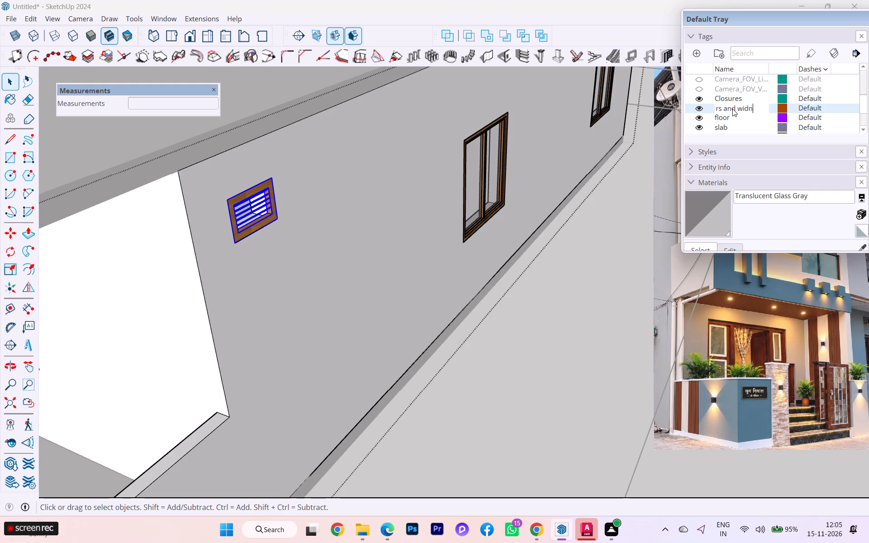
key("BackSpace")
key("BackSpace")
type("ndows")
left_click(732, 109)
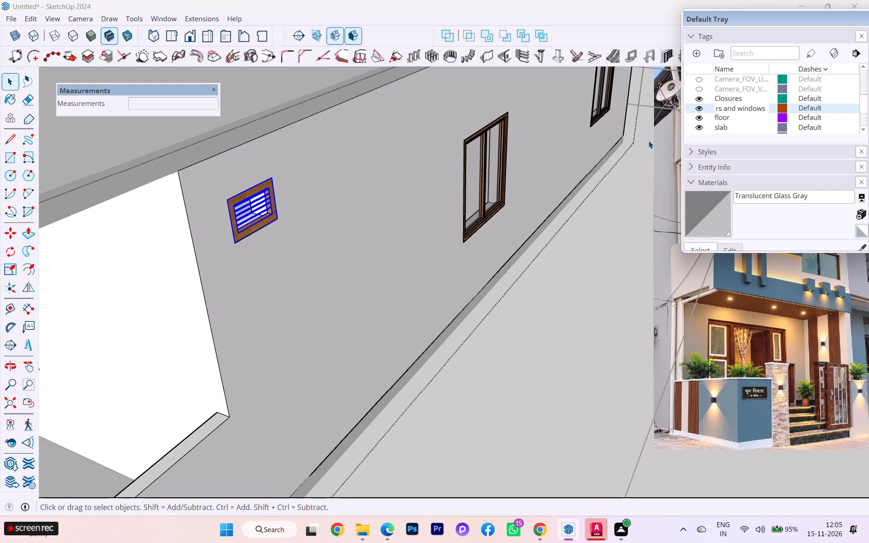
left_click(648, 141)
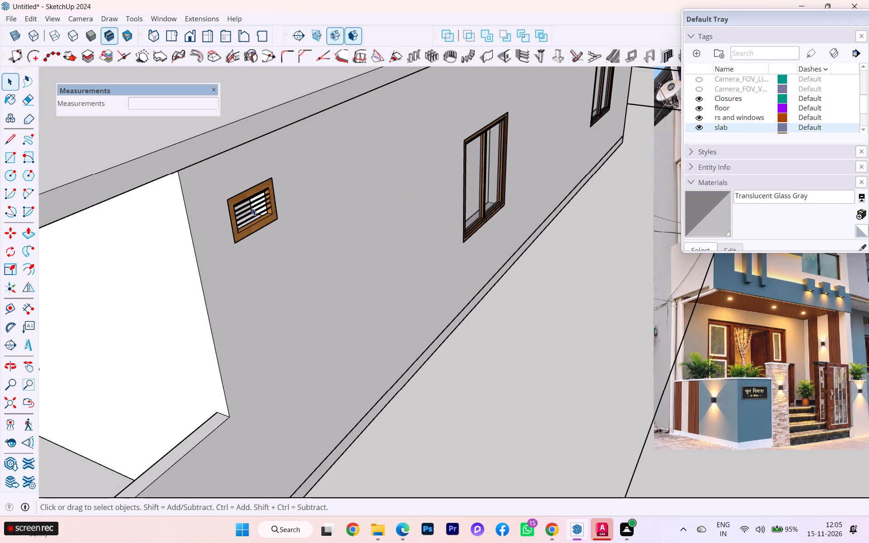
Correct the "rs and windows" tag name to "doors and windows".
double_click(732, 115)
scroll(728, 115, "up", 3)
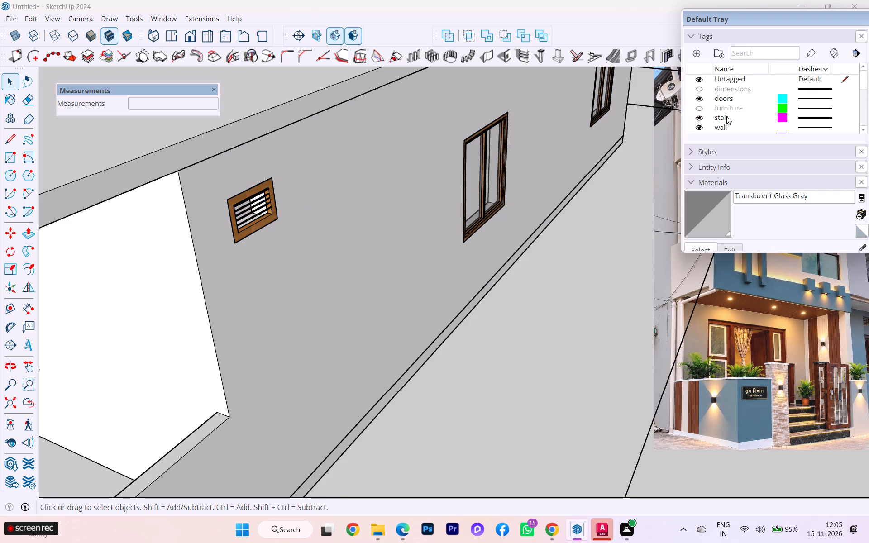
scroll(729, 116, "up", 7)
scroll(739, 106, "down", 6)
scroll(739, 106, "up", 5)
scroll(739, 106, "down", 2)
scroll(739, 106, "up", 6)
scroll(739, 102, "down", 1)
scroll(739, 102, "up", 4)
scroll(738, 92, "down", 3)
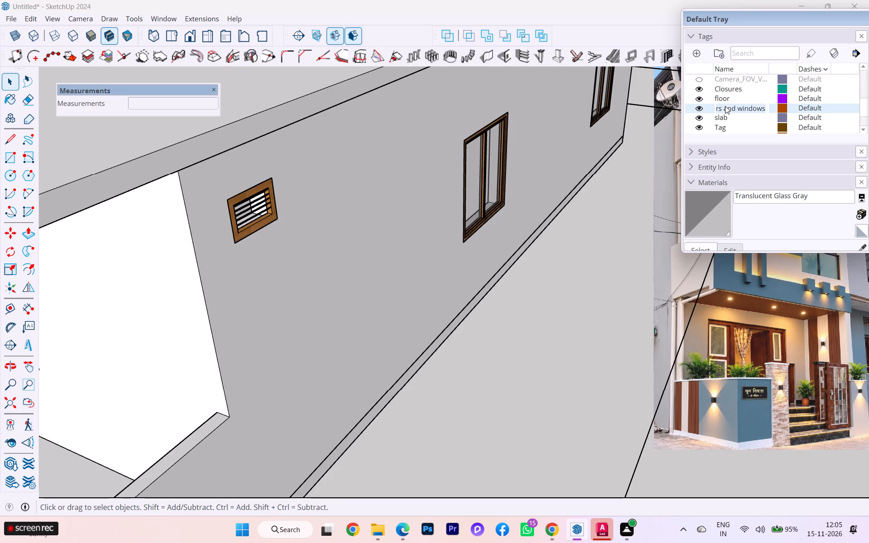
left_click_drag(724, 107, 717, 107)
key("BackSpace")
key("BackSpace")
key("BackSpace")
type("doors")
key("space")
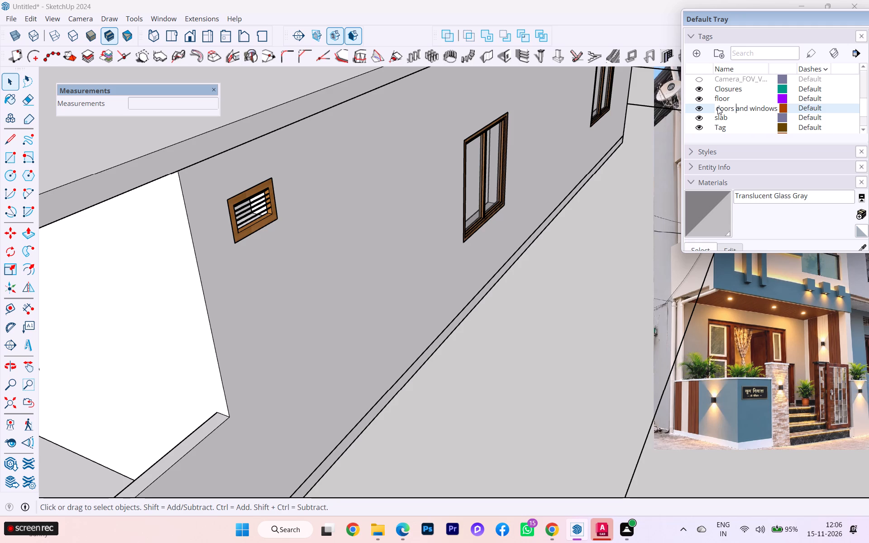
left_click(586, 235)
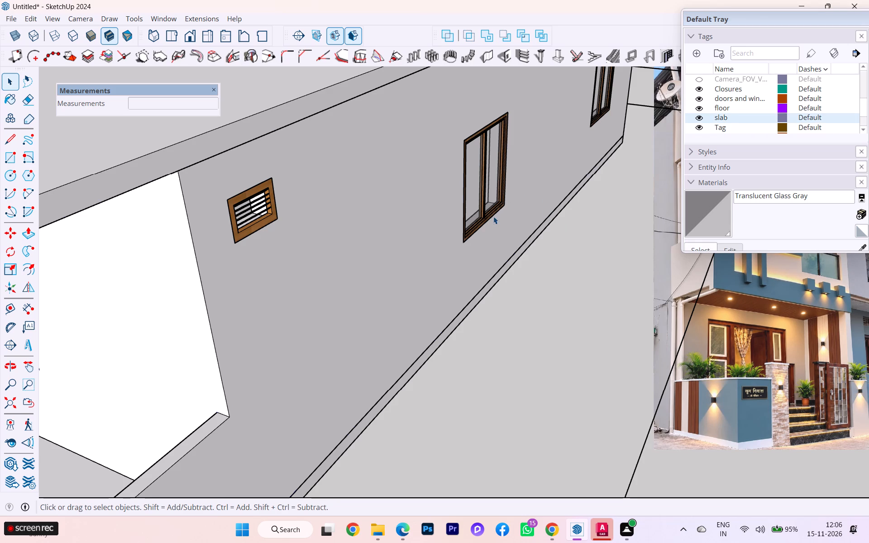
Inside the wall group, select the outer-wall ventilator and windows plus the two windows around the porch, and assign them the "doors and windows" tag.
left_click(493, 216)
double_click(486, 214)
left_click(480, 216)
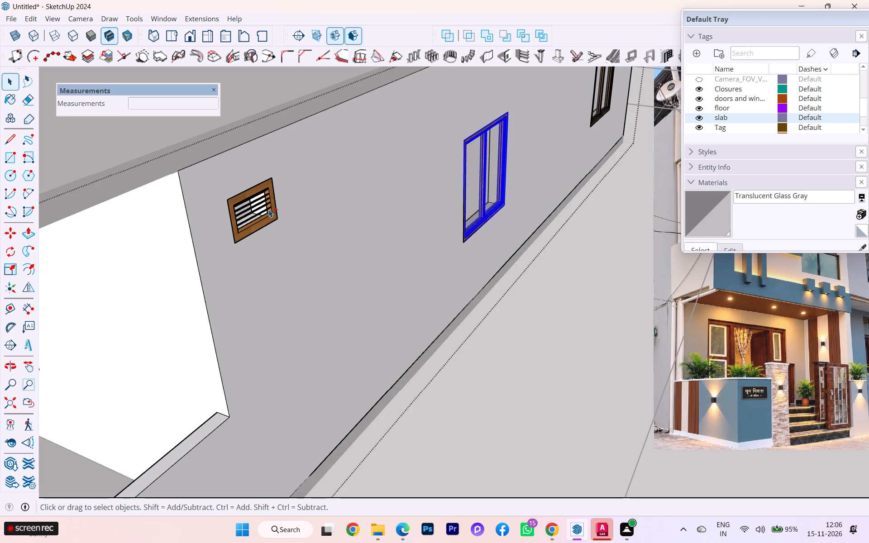
left_click(265, 208, "ctrl")
left_click(609, 104, "ctrl")
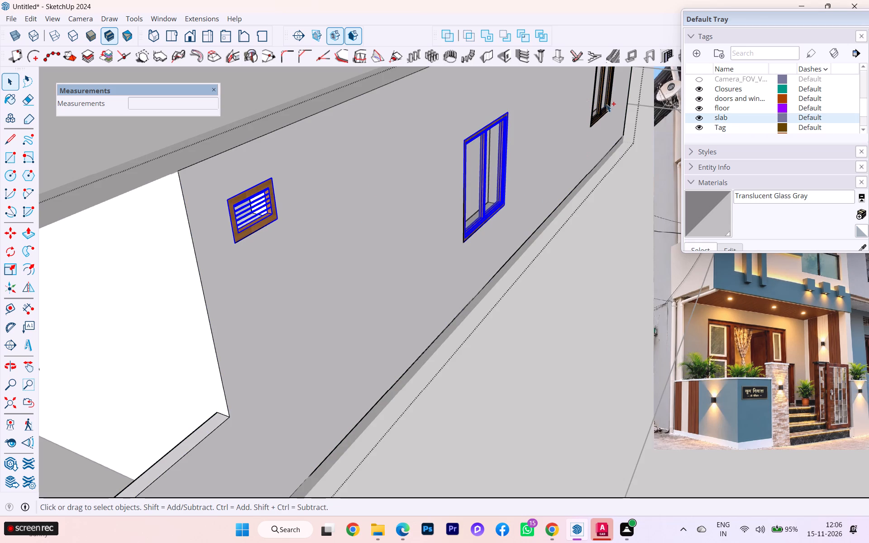
left_click(601, 105, "ctrl")
scroll(589, 120, "down", 1)
scroll(588, 120, "up", 1)
scroll(587, 122, "down", 5)
scroll(534, 152, "down", 2)
scroll(532, 153, "up", 1)
scroll(532, 154, "down", 1)
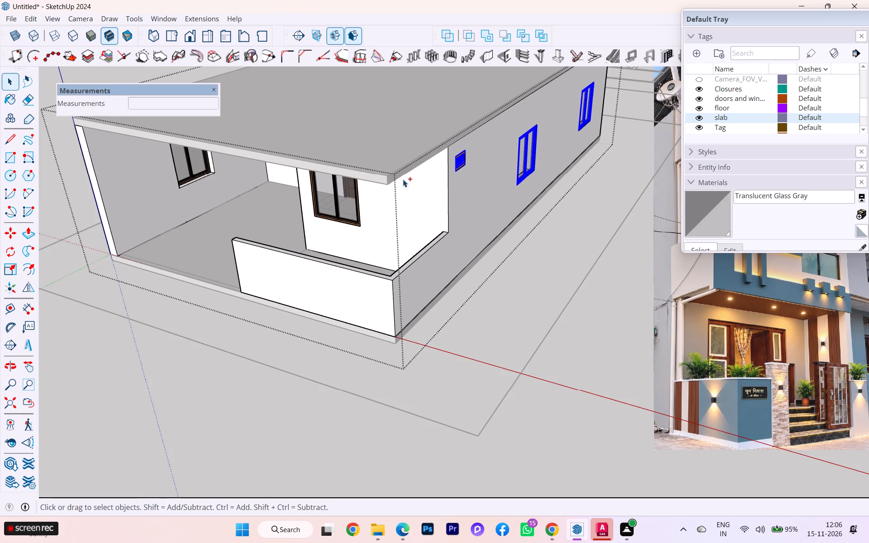
left_click(345, 207, "ctrl")
left_click(188, 171, "ctrl")
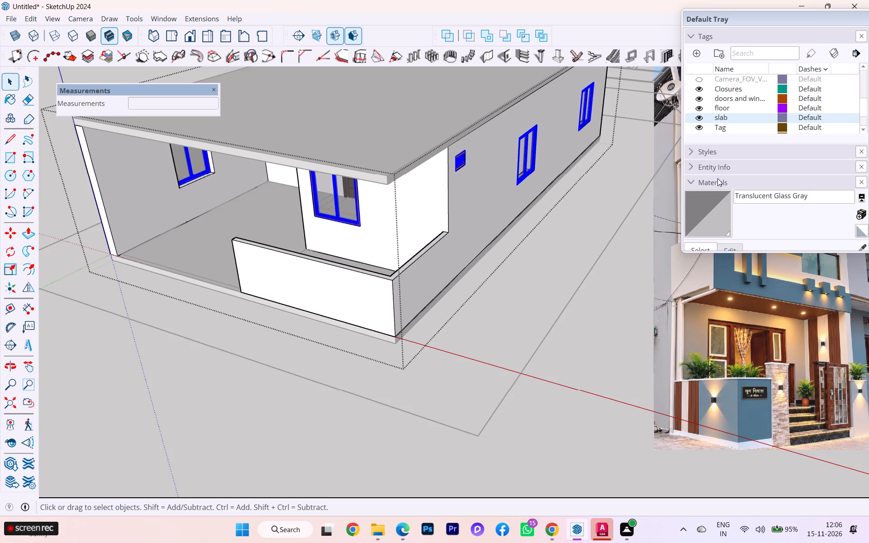
left_click(715, 165)
scroll(794, 210, "down", 1)
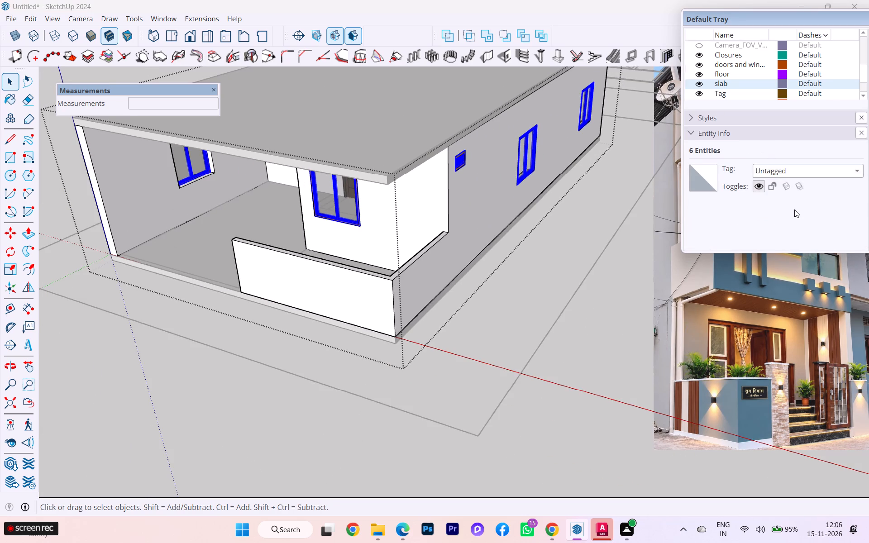
scroll(794, 210, "down", 2)
left_click(800, 105)
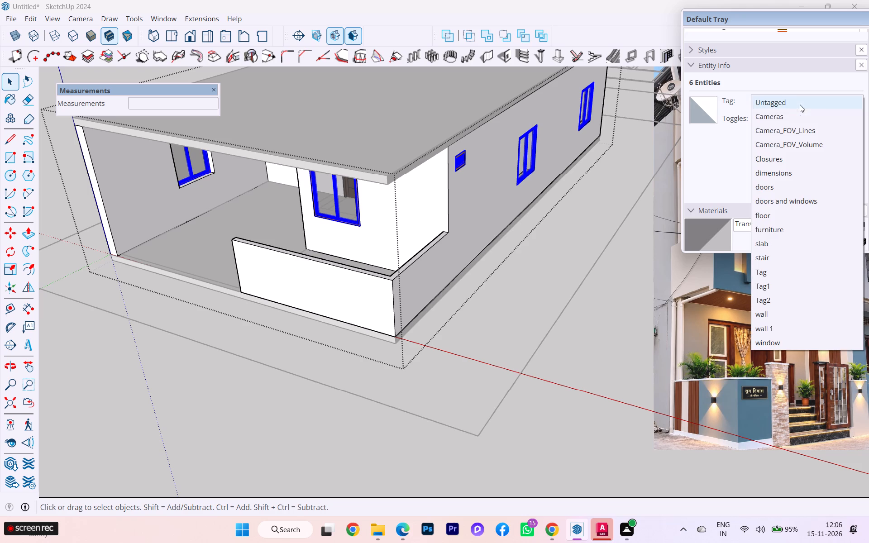
left_click(787, 199)
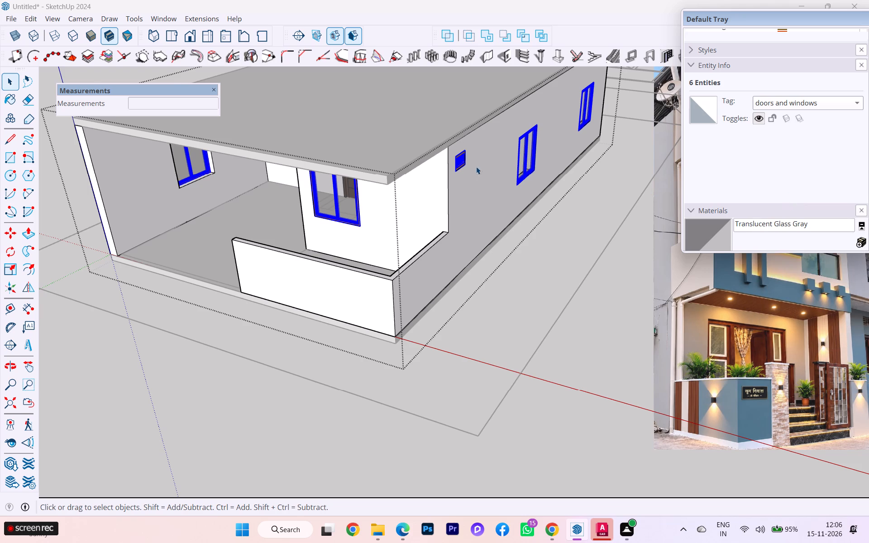
Hide the slab tag to expose the rooms inside the house.
scroll(439, 171, "down", 1)
middle_click_drag(314, 178, 645, 184)
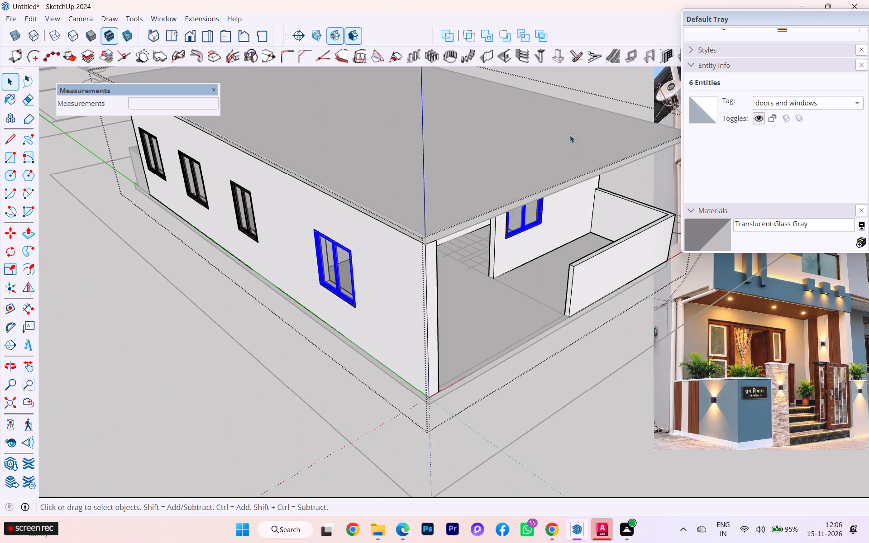
scroll(739, 115, "up", 4)
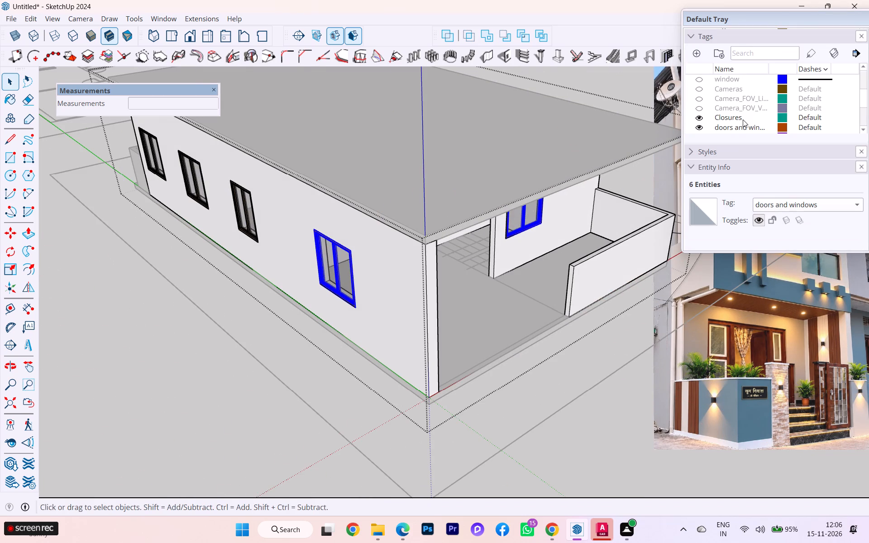
scroll(726, 128, "down", 1)
scroll(726, 128, "up", 1)
scroll(726, 128, "down", 1)
left_click(700, 117)
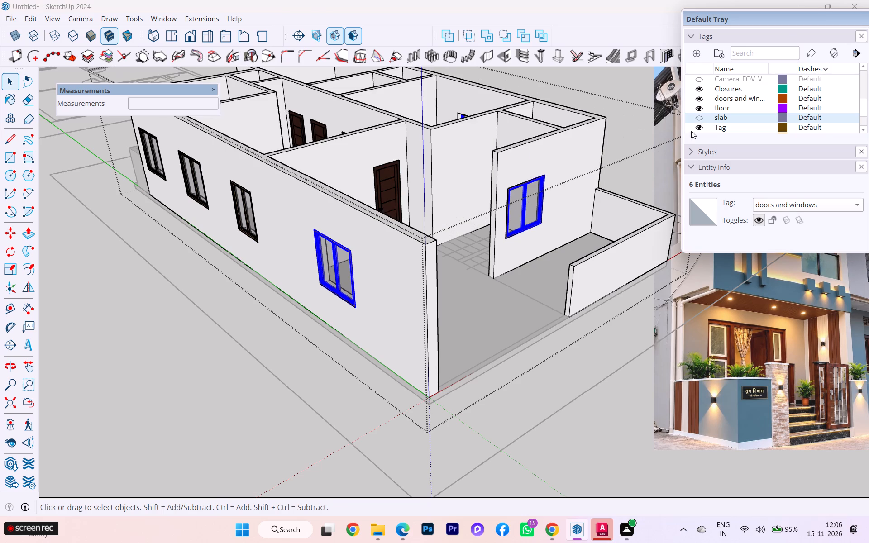
Add the interior, kitchen, toilet and entry doors and the three remaining side-wall windows to the selection, and assign the "doors and windows" tag.
scroll(466, 196, "down", 1)
middle_click_drag(462, 206, 455, 296)
scroll(454, 300, "down", 2)
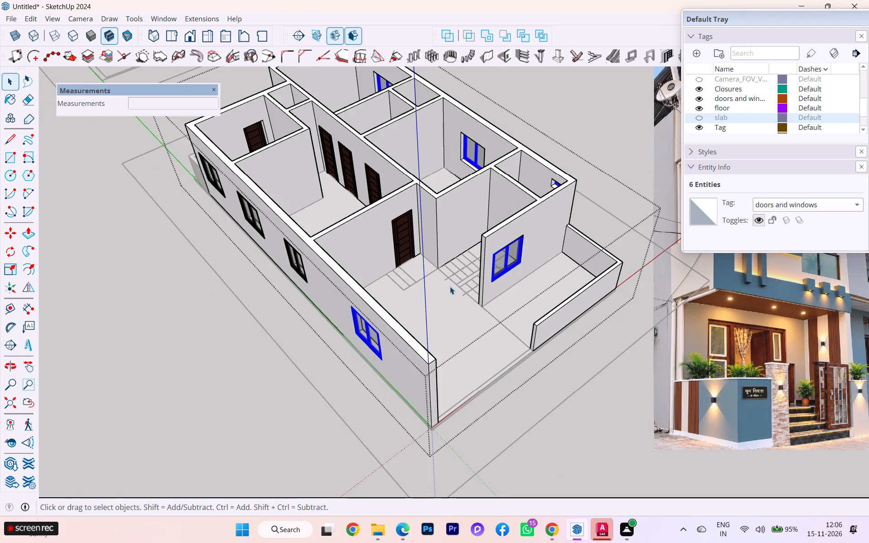
left_click(410, 230, "ctrl")
left_click(376, 178, "ctrl")
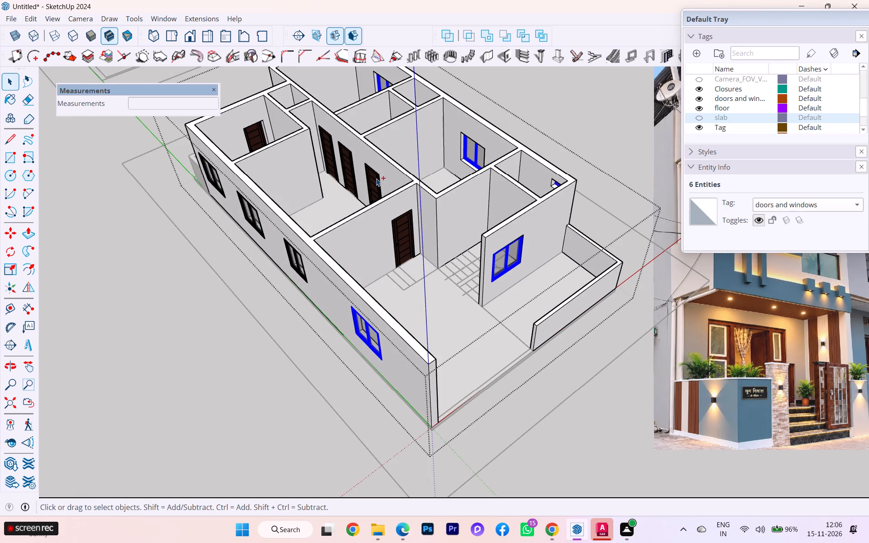
left_click(350, 160, "ctrl")
left_click(335, 150, "ctrl")
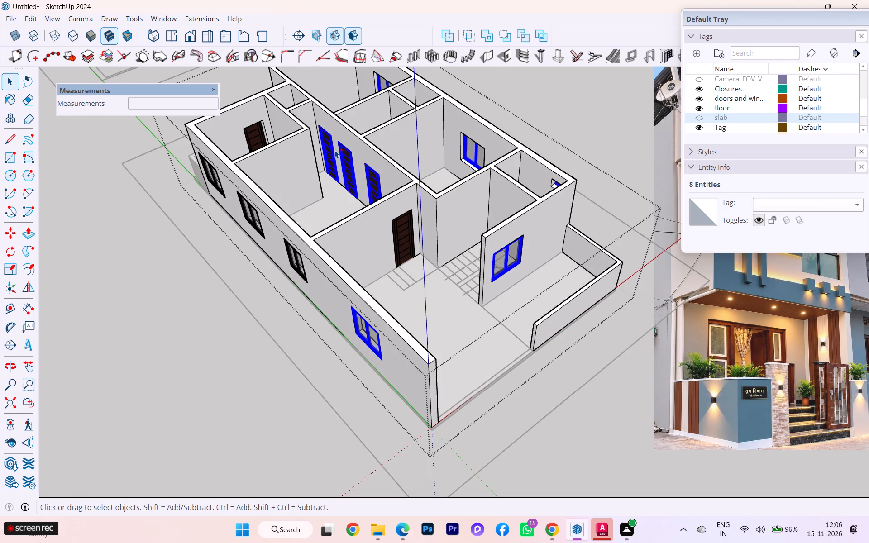
left_click(262, 134, "ctrl")
left_click(257, 136, "ctrl")
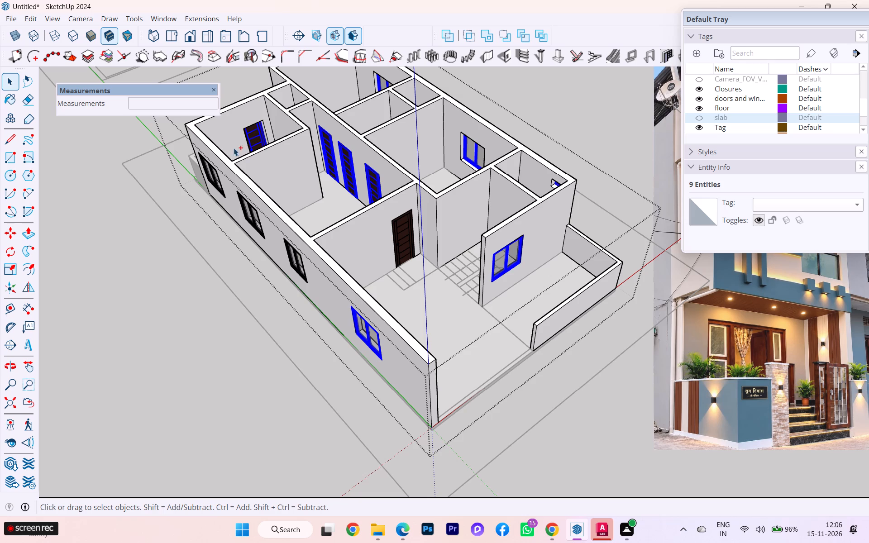
left_click(209, 171, "ctrl")
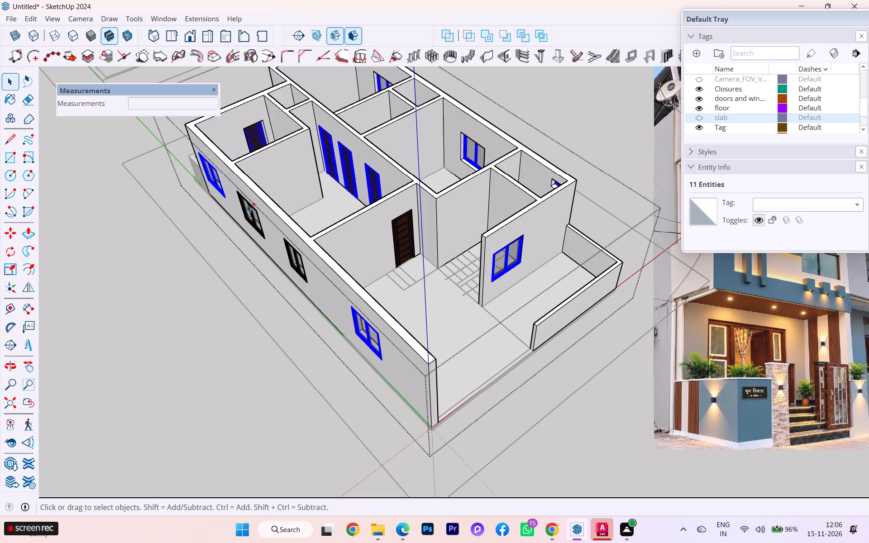
left_click(247, 205, "ctrl")
left_click(298, 262, "ctrl")
left_click(407, 231, "ctrl")
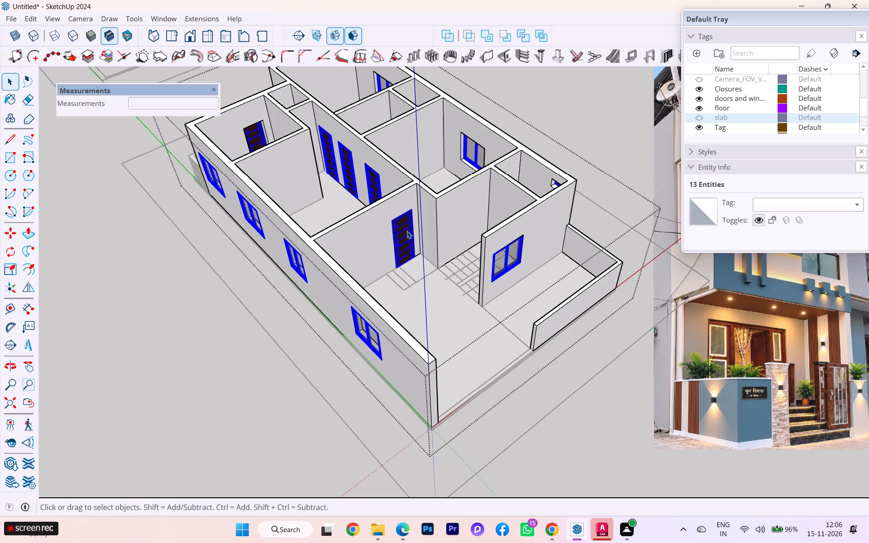
scroll(397, 223, "down", 1)
middle_click_drag(397, 234, 507, 350)
scroll(513, 212, "up", 3)
scroll(511, 211, "down", 1)
scroll(508, 210, "up", 1)
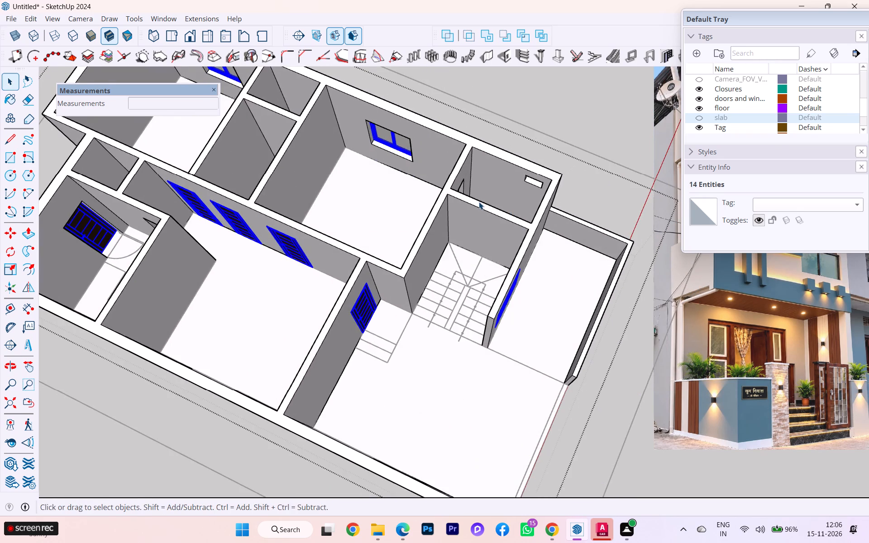
middle_click_drag(479, 202, 330, 217)
left_click(496, 210, "ctrl")
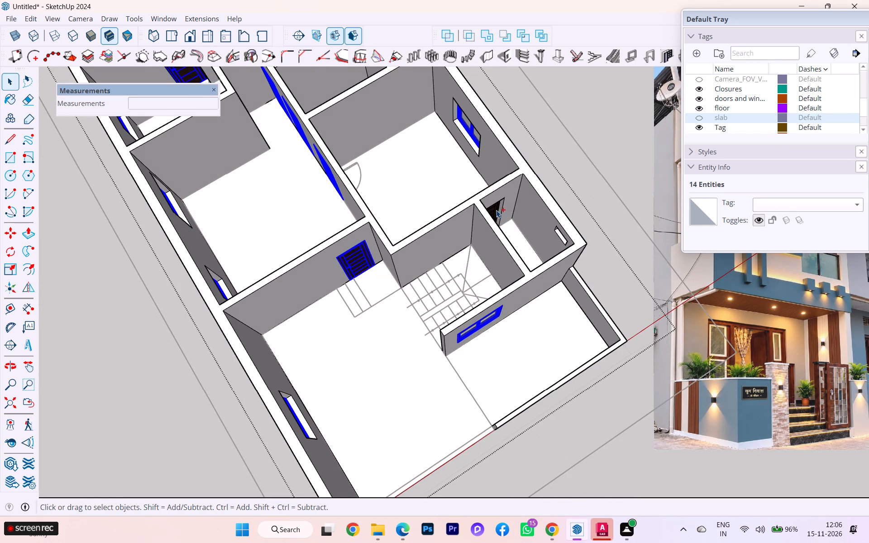
scroll(538, 223, "down", 4)
middle_click_drag(595, 222, 726, 129)
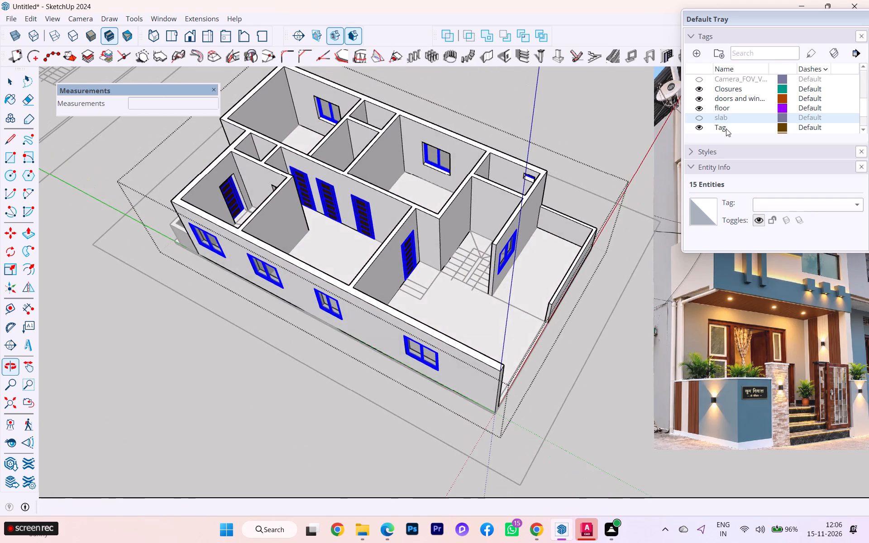
scroll(401, 129, "up", 1)
scroll(401, 129, "down", 5)
middle_click_drag(342, 156, 509, 231)
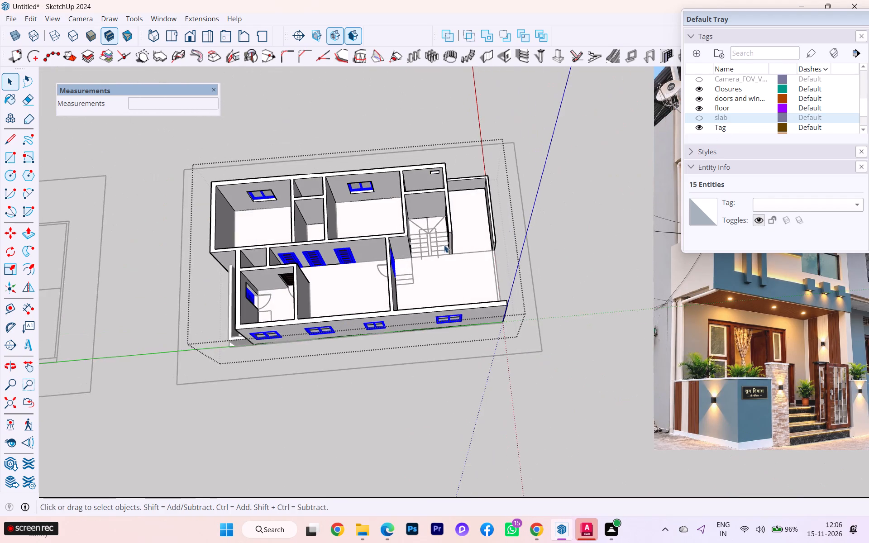
scroll(256, 264, "up", 2, "ctrl")
scroll(254, 271, "down", 1, "ctrl")
left_click(291, 279, "ctrl")
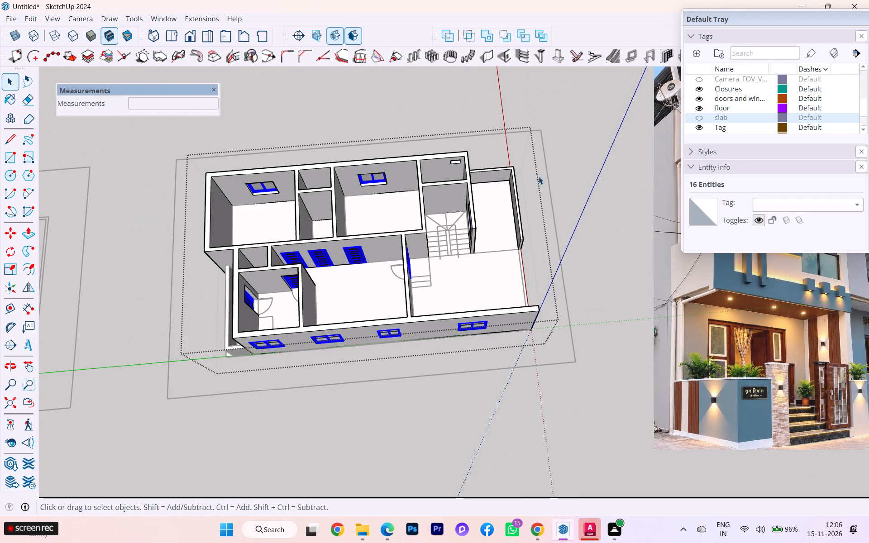
left_click(855, 205)
left_click(795, 304)
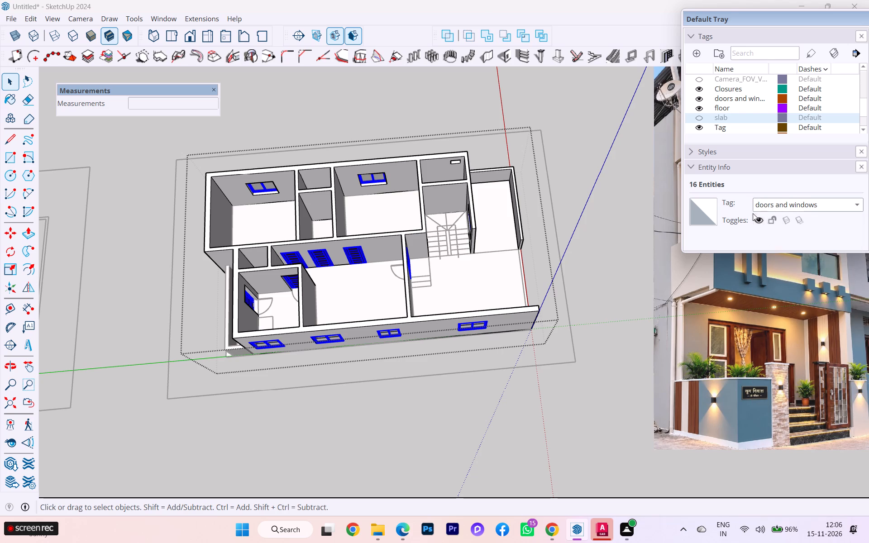
Hide the "doors and windows" tag, inspect the openings all around the house for untagged items, and show the tag again.
scroll(696, 100, "up", 1)
left_click(699, 126)
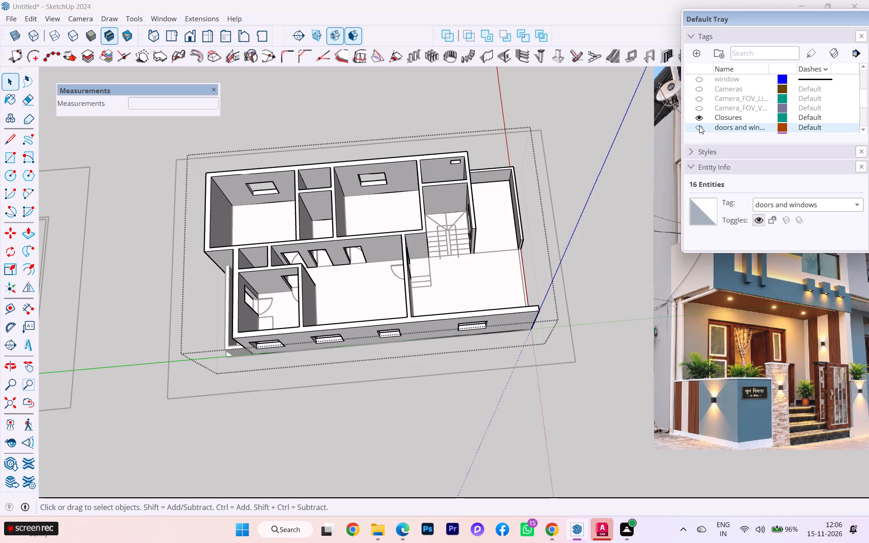
middle_click_drag(392, 181, 423, 248)
scroll(425, 237, "down", 1)
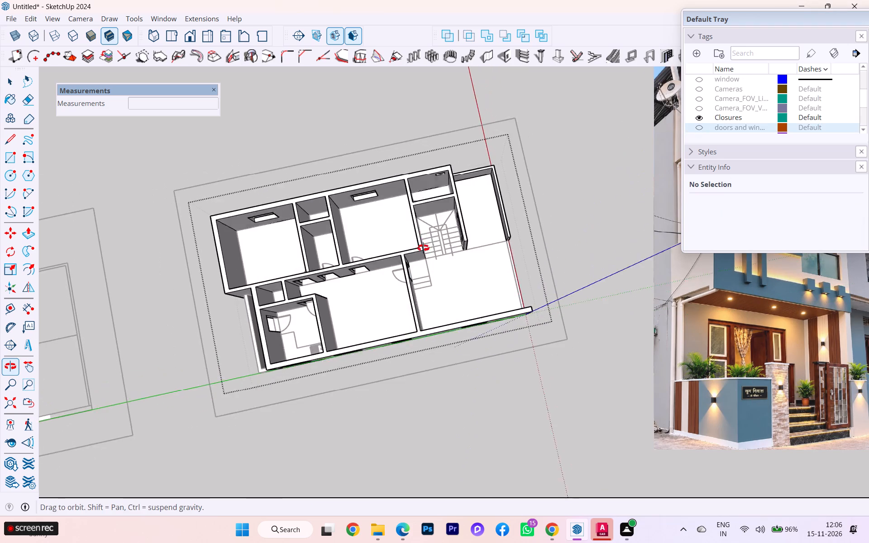
middle_click_drag(423, 248, 430, 255)
middle_click_drag(420, 248, 342, 22)
middle_click_drag(319, 235, 590, 214)
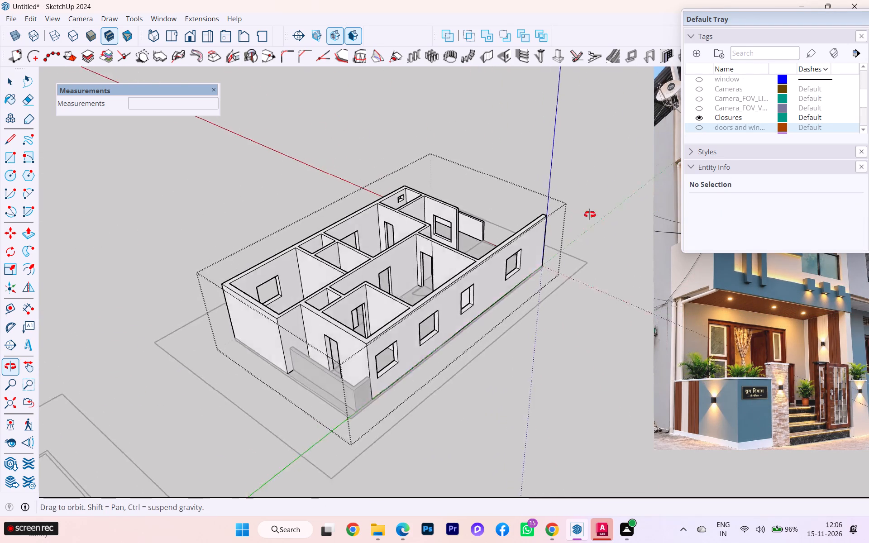
middle_click_drag(590, 214, 676, 208)
left_click(697, 129)
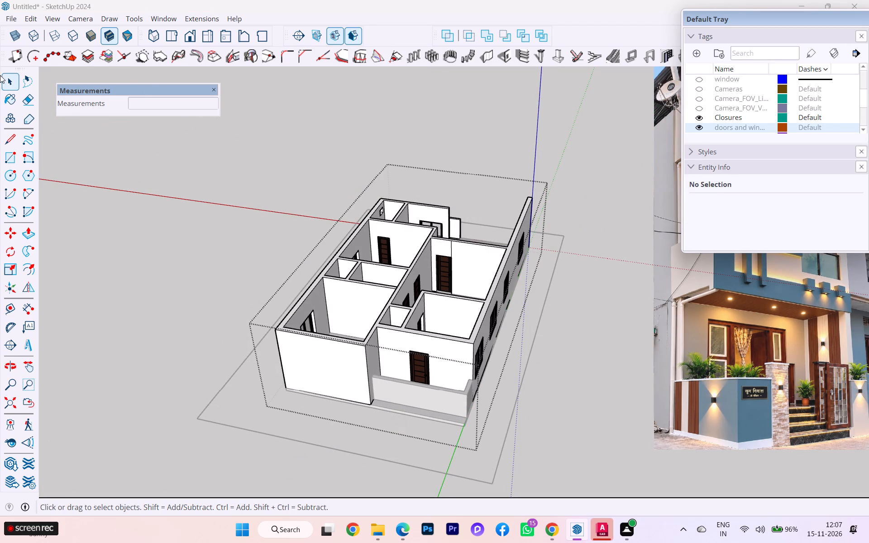
Close the wall group and select it as a whole.
scroll(553, 201, "down", 1)
middle_click_drag(553, 202, 162, 220)
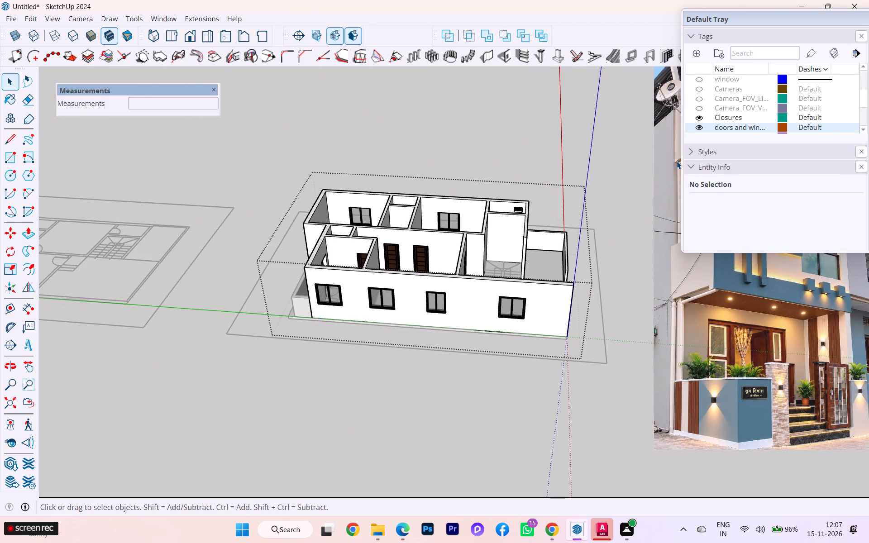
scroll(742, 124, "down", 2)
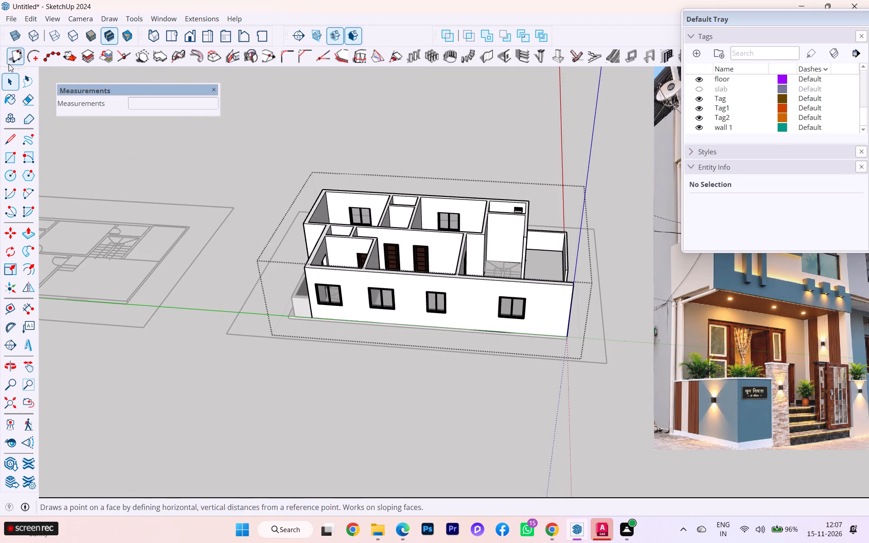
left_click(5, 80)
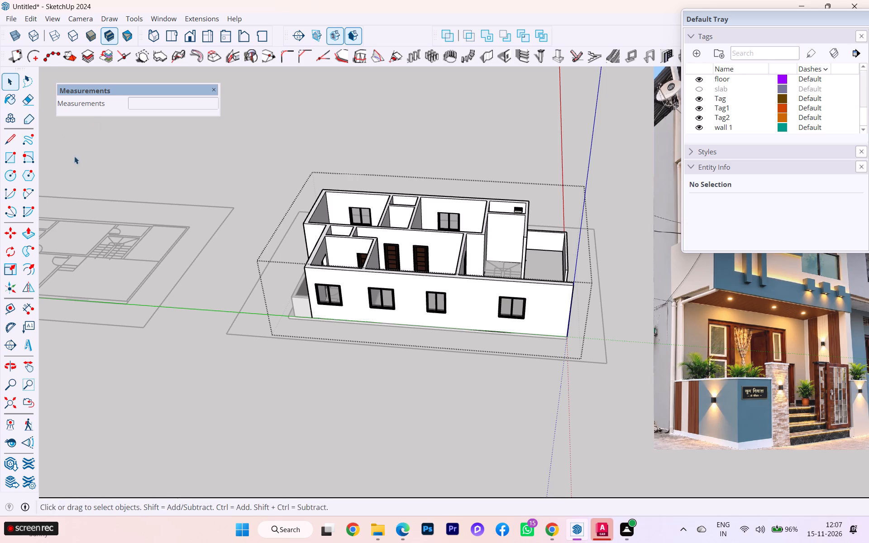
left_click(219, 312)
left_click(444, 281)
Open the low utility wall's group, Push/Pull its top face up to the height of the house walls, and close the group.
middle_click_drag(505, 306, 502, 305)
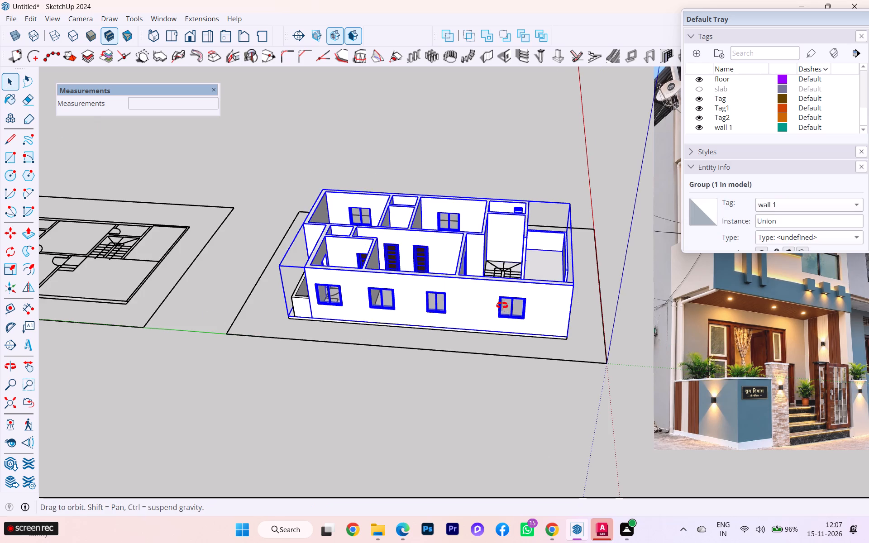
middle_click_drag(502, 305, 728, 291)
scroll(433, 317, "up", 7)
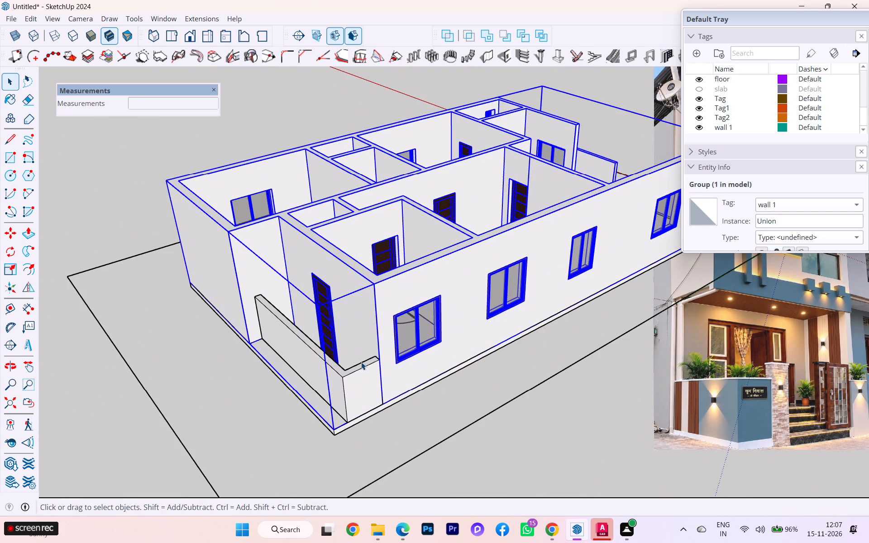
double_click(351, 370)
left_click(351, 370)
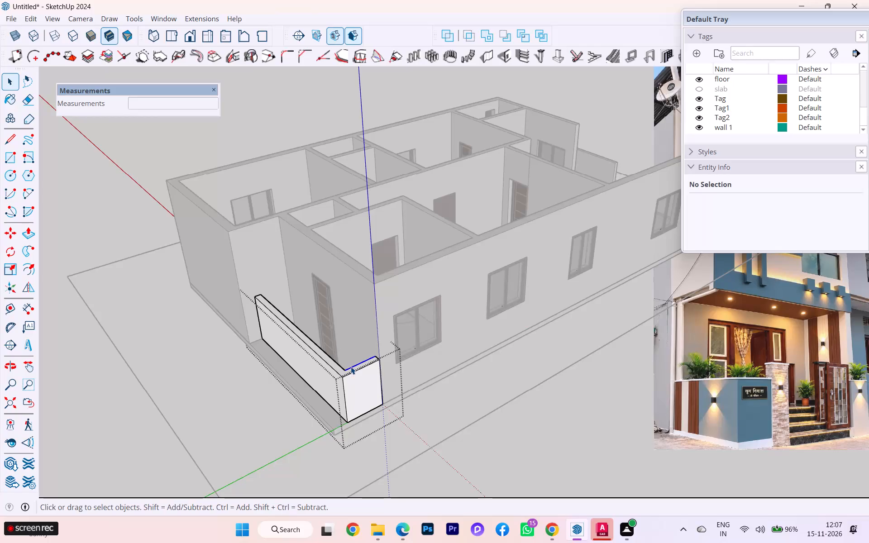
left_click(347, 372)
key("p")
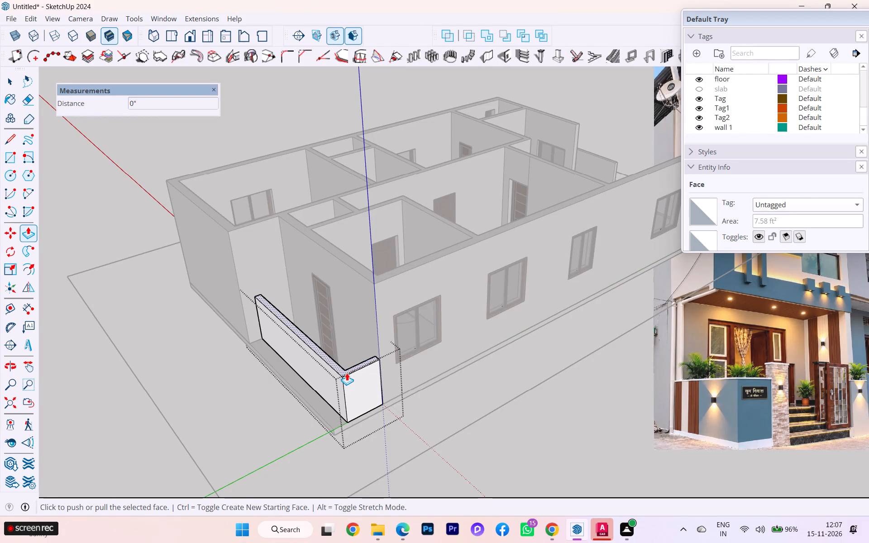
key("Return")
left_click(347, 367)
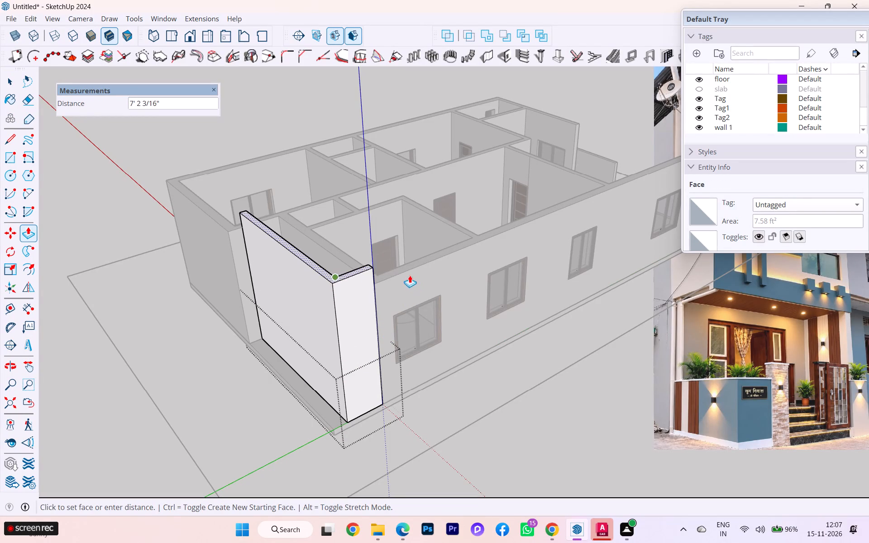
left_click(391, 277)
left_click(4, 76)
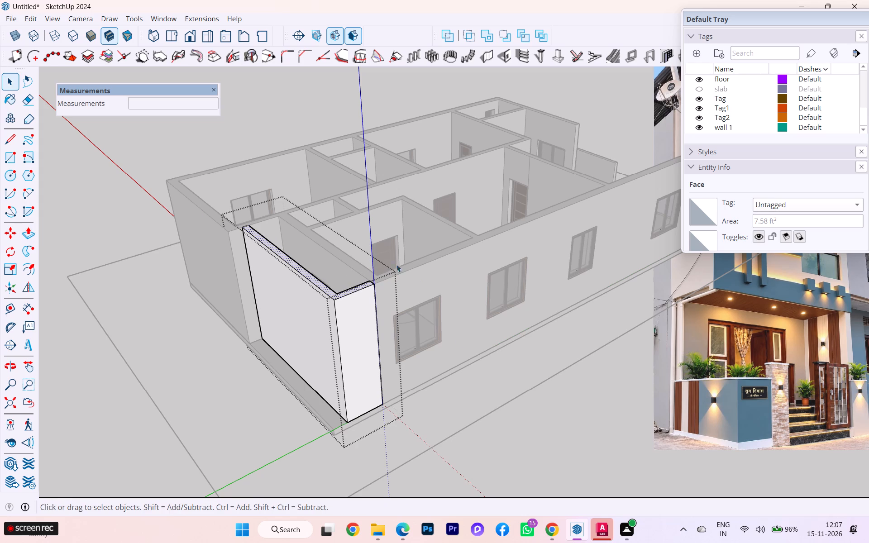
left_click(525, 434)
Check the utility area and the rest of the ground floor plan in 25 45.pdf in Edge, and return to SketchUp.
scroll(516, 446, "down", 1)
middle_click_drag(430, 462, 253, 457)
scroll(264, 347, "up", 3)
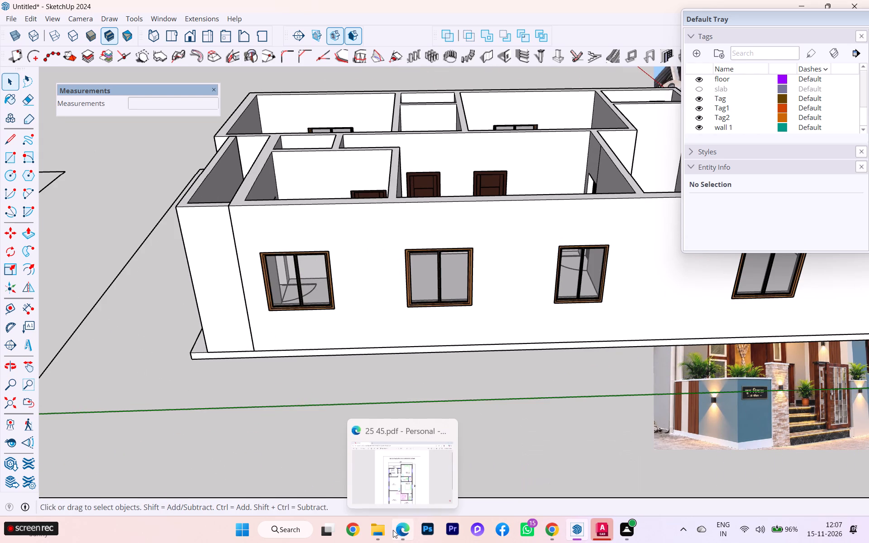
left_click(406, 484)
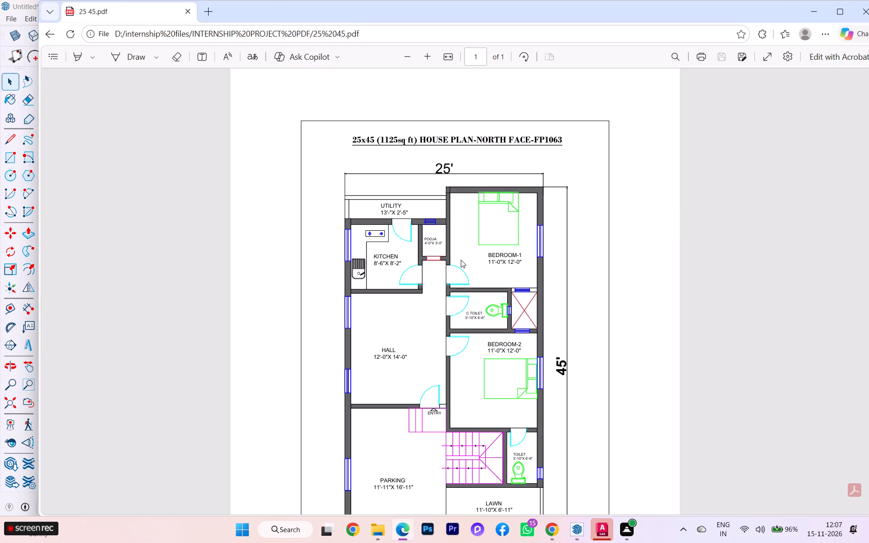
scroll(453, 252, "down", 3)
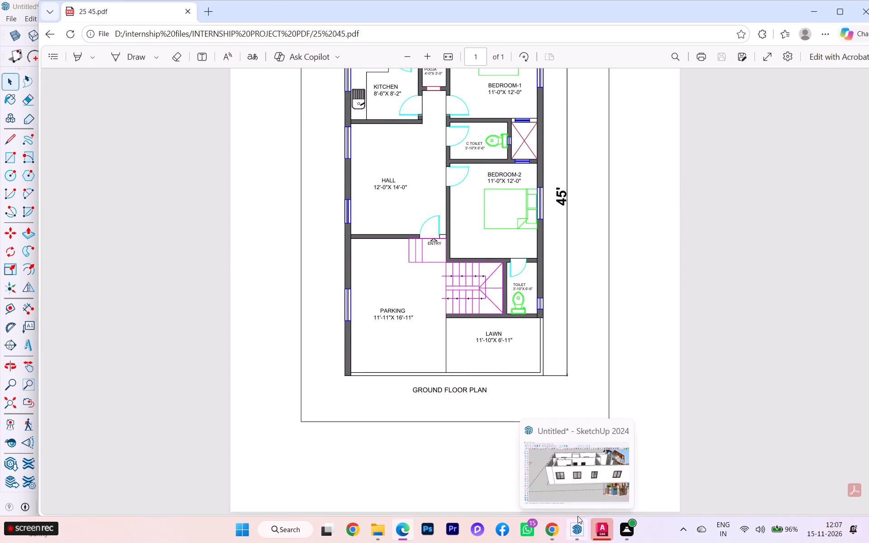
left_click(601, 473)
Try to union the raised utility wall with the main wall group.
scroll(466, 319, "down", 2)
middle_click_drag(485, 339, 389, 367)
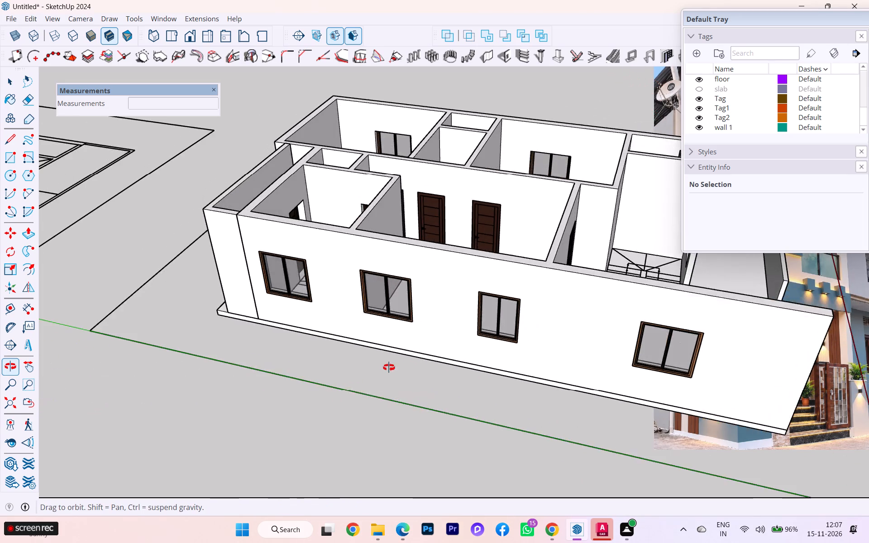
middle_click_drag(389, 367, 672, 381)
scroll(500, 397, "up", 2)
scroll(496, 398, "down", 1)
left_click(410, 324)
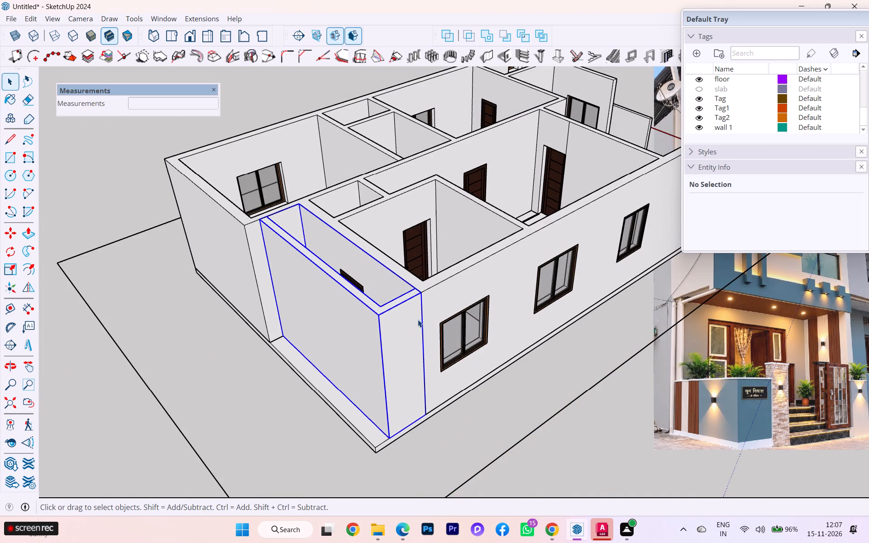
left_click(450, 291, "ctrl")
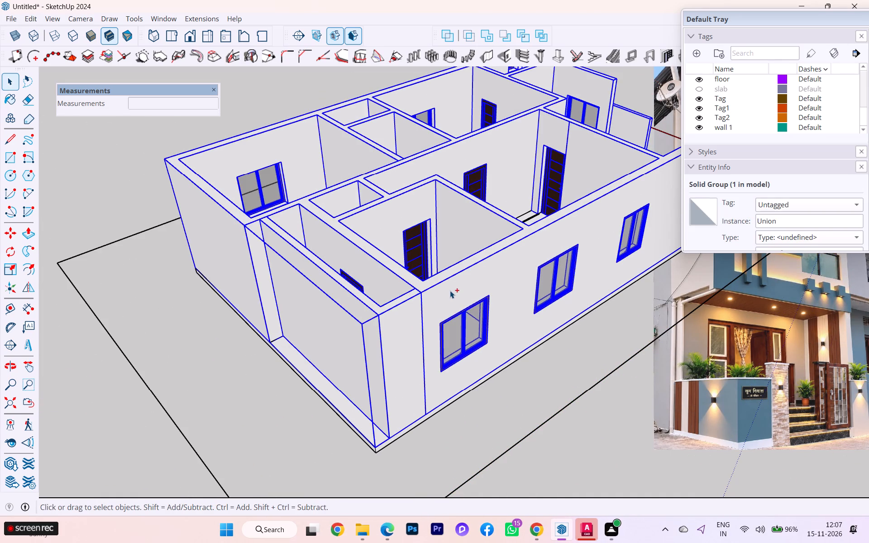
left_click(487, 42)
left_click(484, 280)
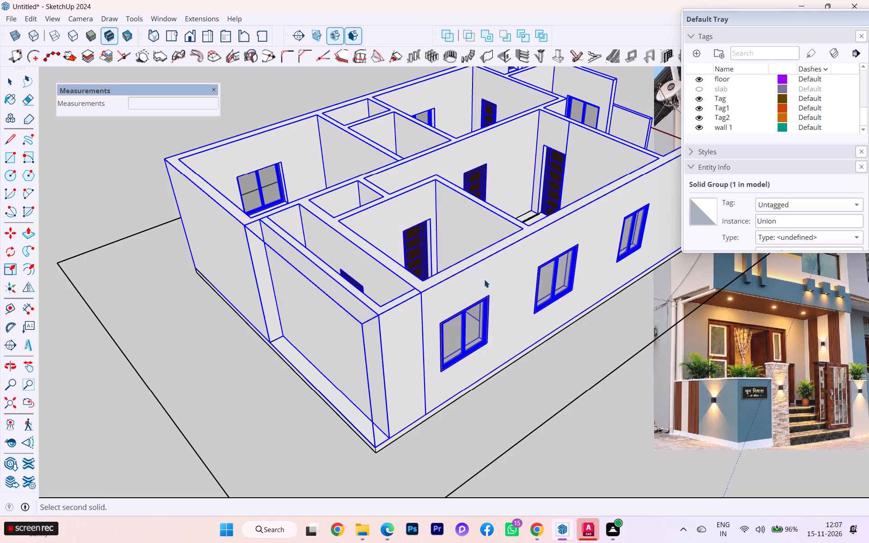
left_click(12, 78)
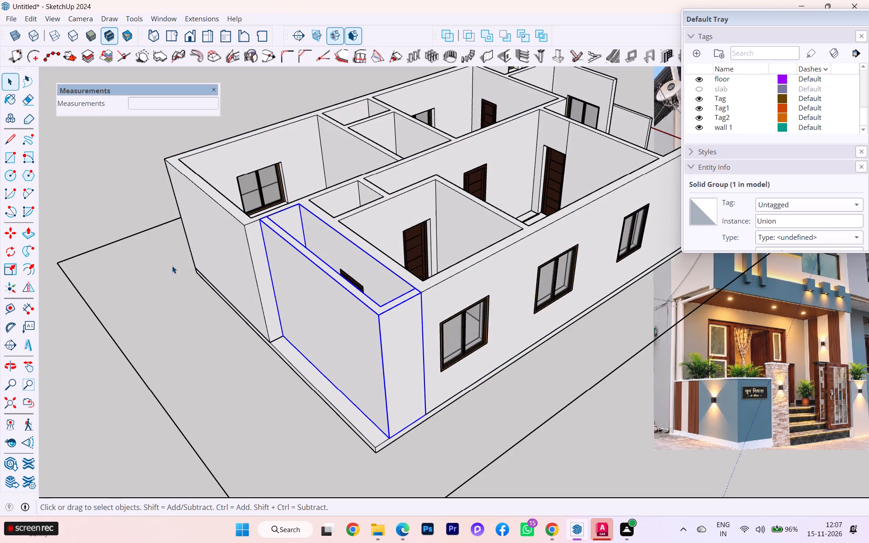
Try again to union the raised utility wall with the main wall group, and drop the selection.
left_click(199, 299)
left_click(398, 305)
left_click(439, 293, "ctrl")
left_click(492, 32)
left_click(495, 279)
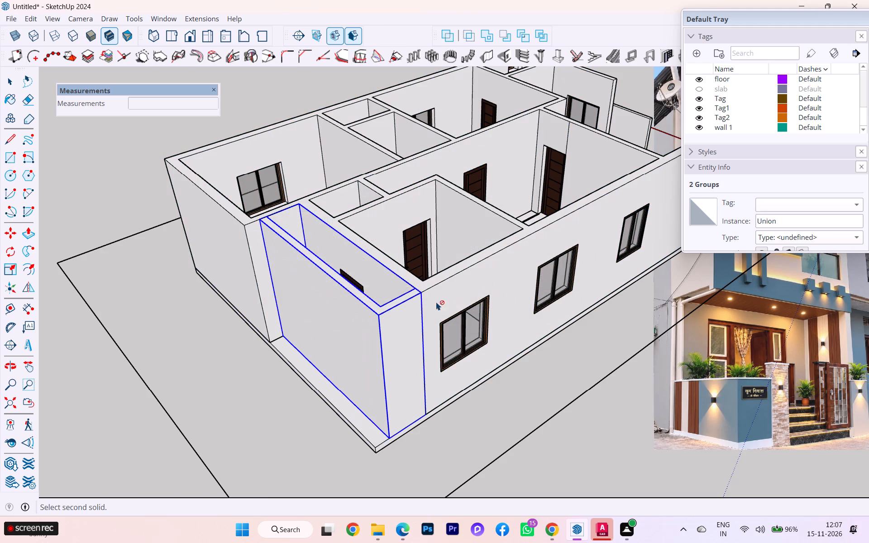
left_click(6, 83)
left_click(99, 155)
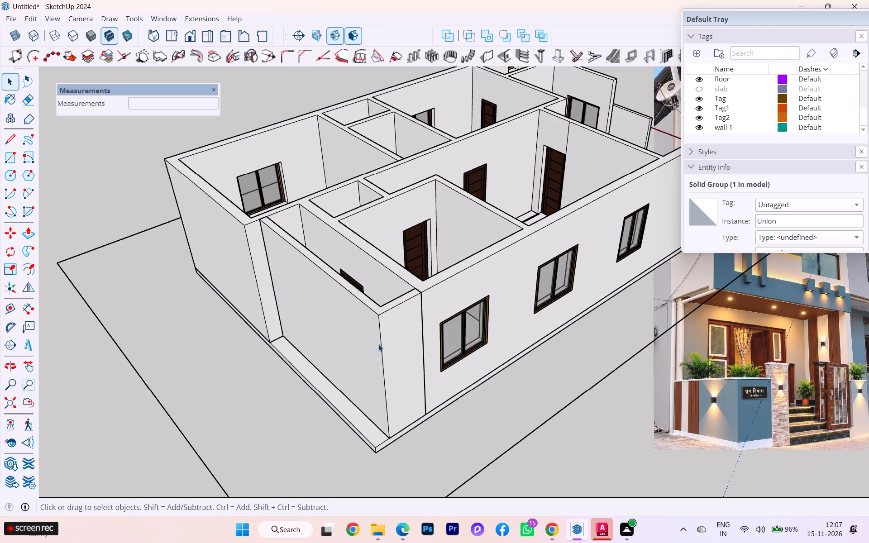
Open the floor base group and draw a 6" vertical line down its edge face at the corner where the utility wall steps back.
left_click(379, 343)
scroll(266, 311, "down", 1)
middle_click_drag(266, 314, 77, 320)
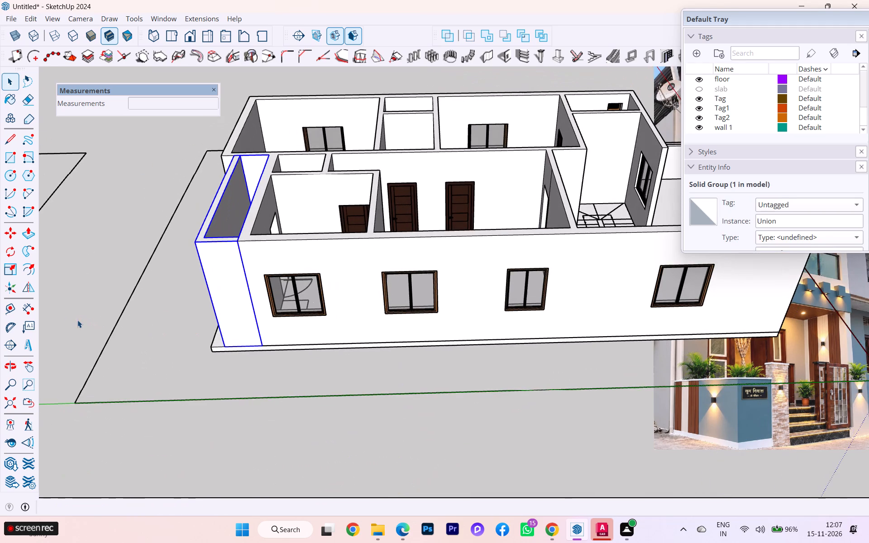
middle_click_drag(77, 320, 463, 309)
scroll(477, 396, "up", 2)
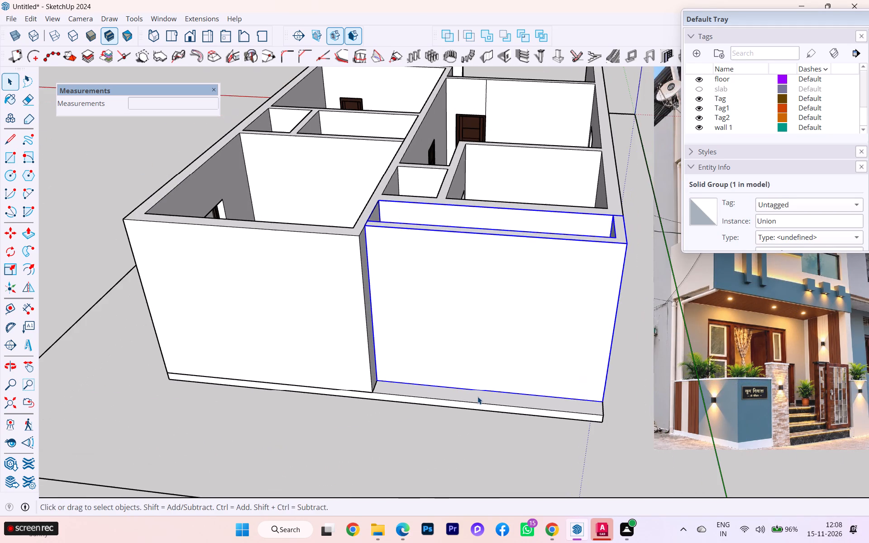
double_click(473, 409)
scroll(453, 401, "up", 3)
scroll(375, 415, "up", 2)
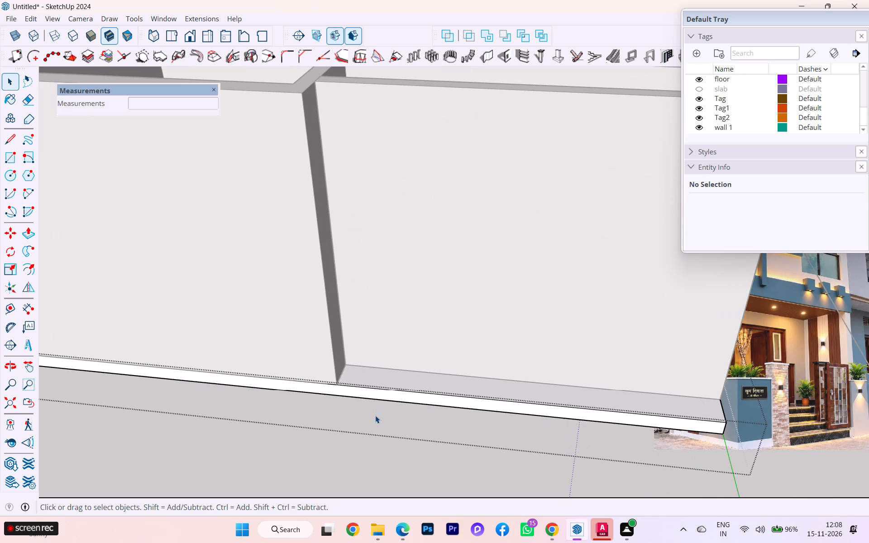
key("l")
key("Return")
scroll(334, 378, "up", 3)
left_click(336, 387)
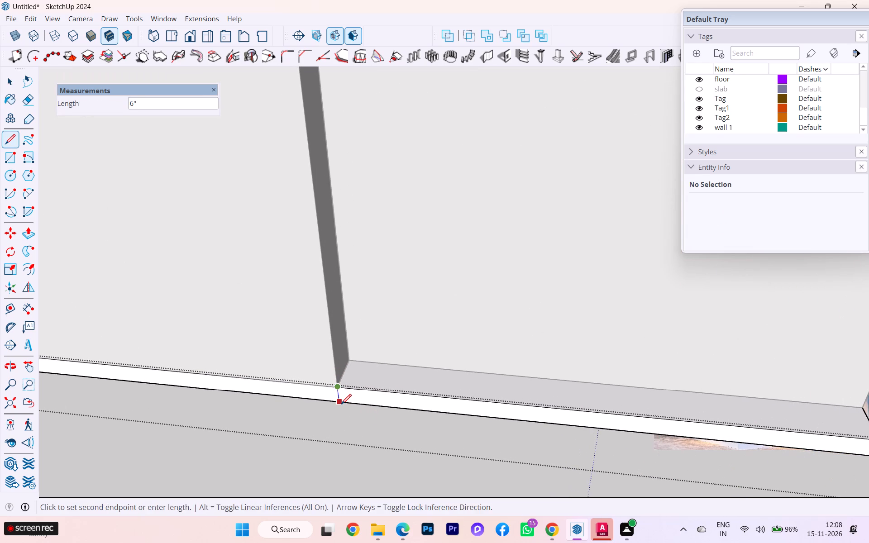
left_click(341, 404)
key("Escape")
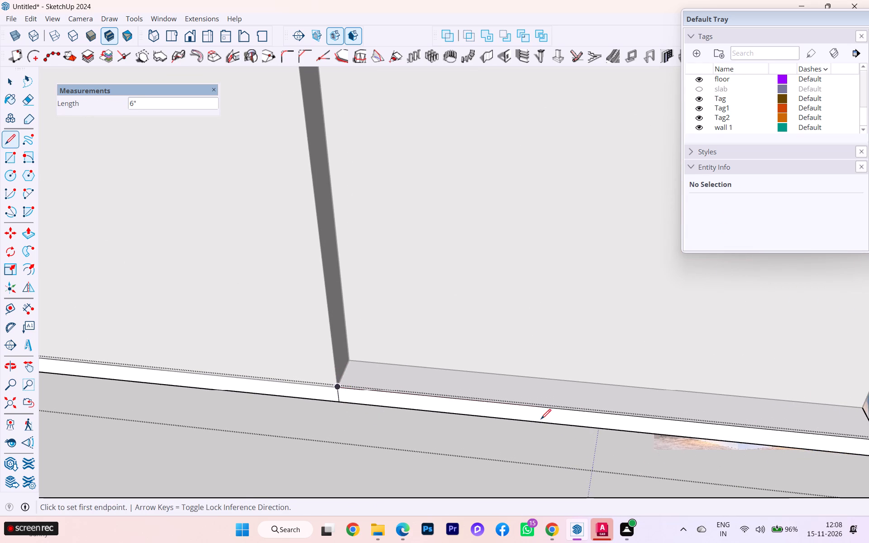
Push/Pull the base edge face in front of the utility wall inward 1' 1", flush with the wall, and close the group.
key("semicolon")
scroll(543, 414, "down", 1)
middle_click_drag(543, 414, 451, 415)
key("p")
left_click(458, 434)
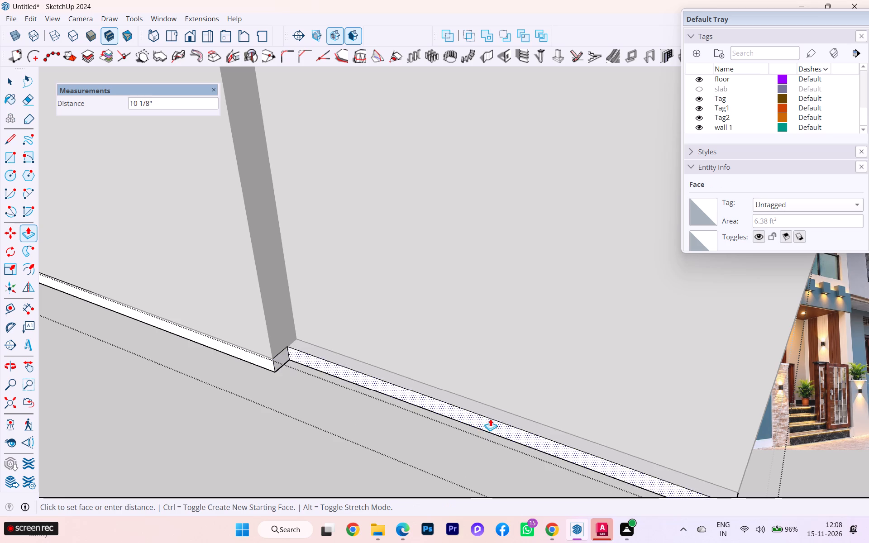
left_click(498, 410)
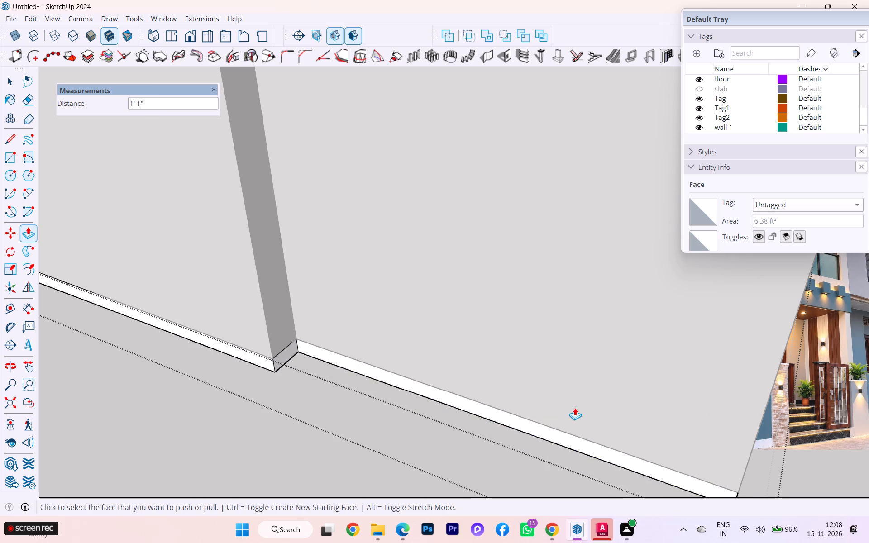
scroll(714, 415, "down", 2)
middle_click_drag(712, 415, 337, 381)
scroll(400, 343, "down", 5)
scroll(507, 347, "down", 5)
scroll(596, 339, "down", 1)
middle_click_drag(596, 339, 350, 320)
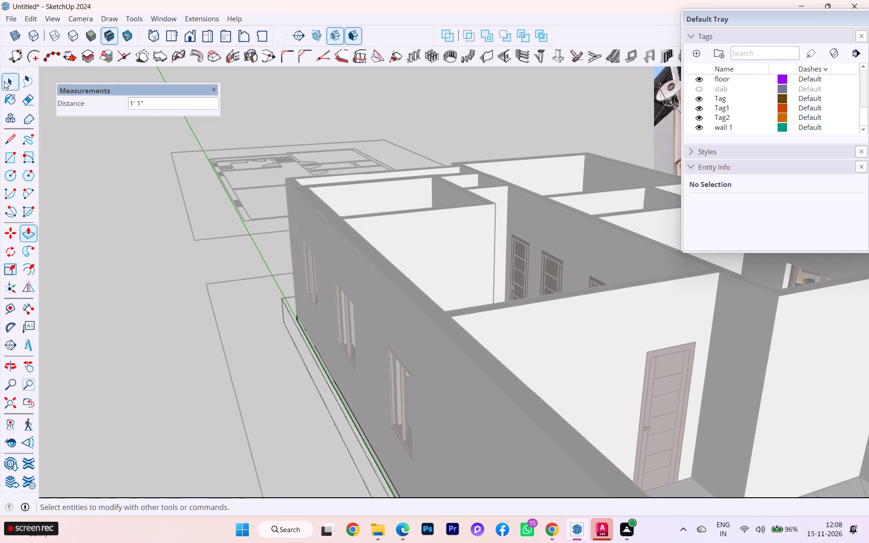
left_click(5, 77)
left_click(105, 234)
Examine the house model from above and from the front, covering the rooms, openings and low front wall.
scroll(227, 232, "down", 4)
middle_click_drag(248, 234, 175, 367)
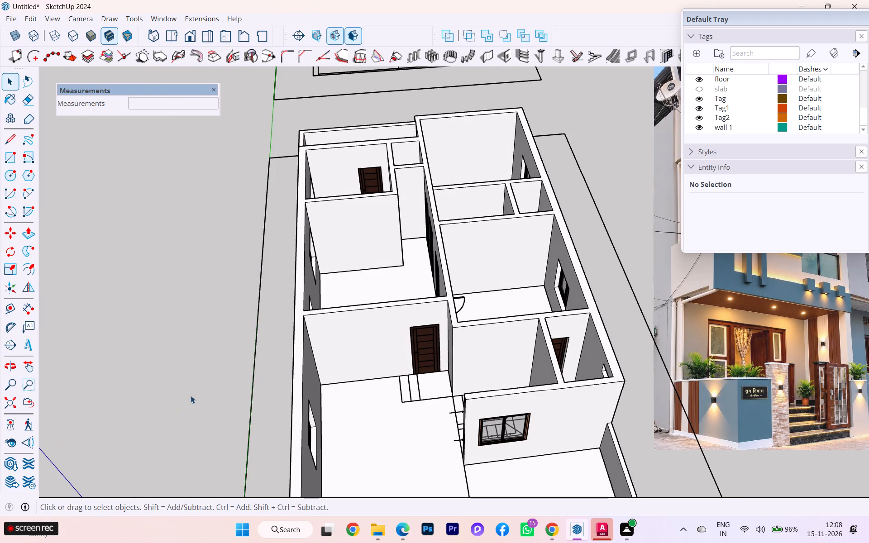
middle_click_drag(337, 380, 406, 375)
middle_click_drag(578, 367, 661, 365)
middle_click_drag(648, 351, 590, 348)
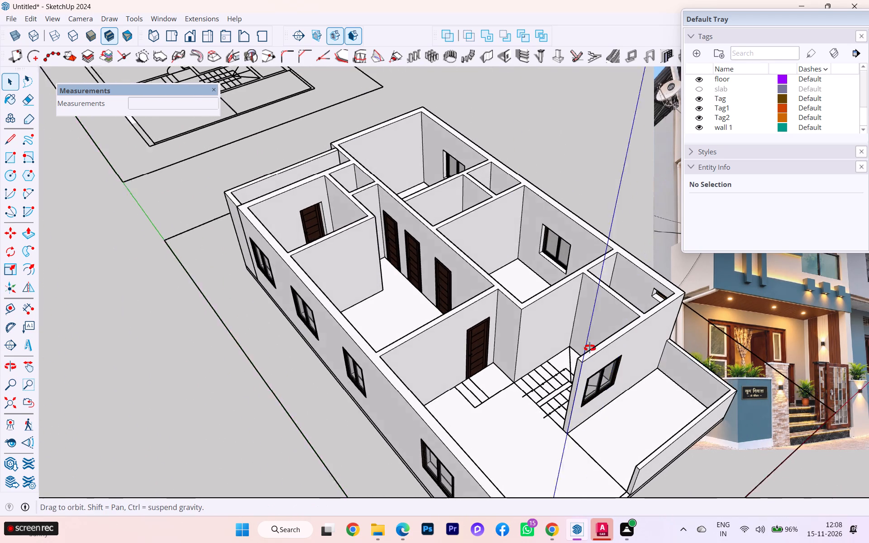
middle_click_drag(590, 348, 398, 404)
middle_click_drag(590, 238, 868, 242)
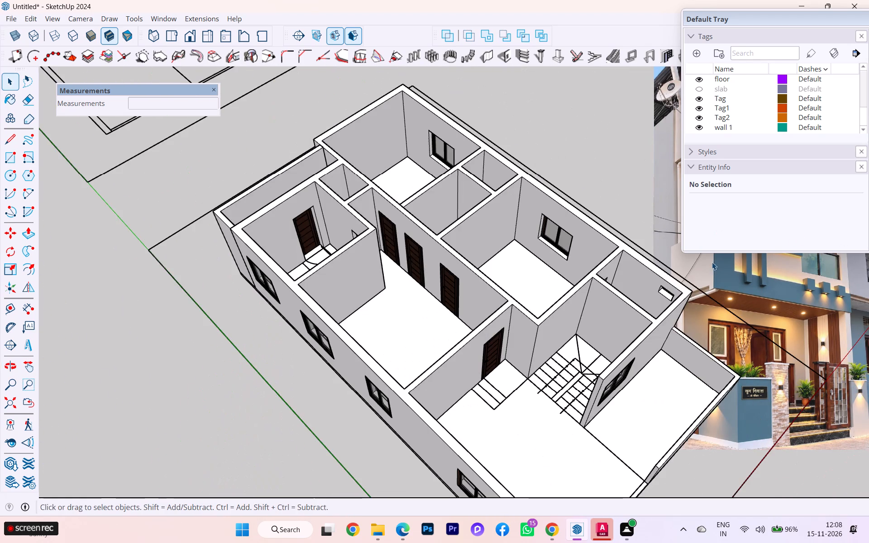
scroll(499, 284, "up", 2)
scroll(476, 281, "down", 1)
scroll(476, 280, "up", 1)
scroll(474, 280, "down", 2)
middle_click_drag(578, 314, 248, 123)
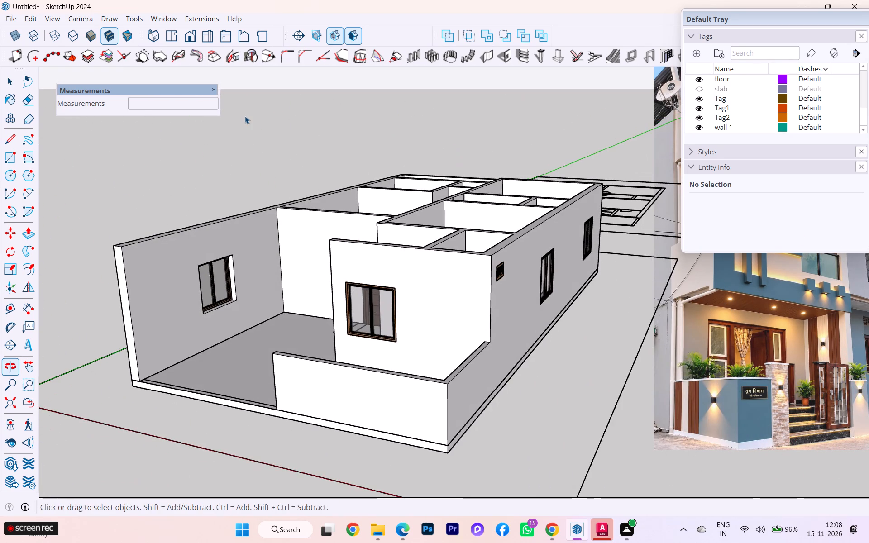
middle_click_drag(400, 202, 438, 212)
scroll(441, 280, "up", 2)
scroll(441, 285, "down", 2)
middle_click_drag(441, 285, 488, 287)
scroll(538, 243, "down", 2)
middle_click_drag(419, 284, 418, 304)
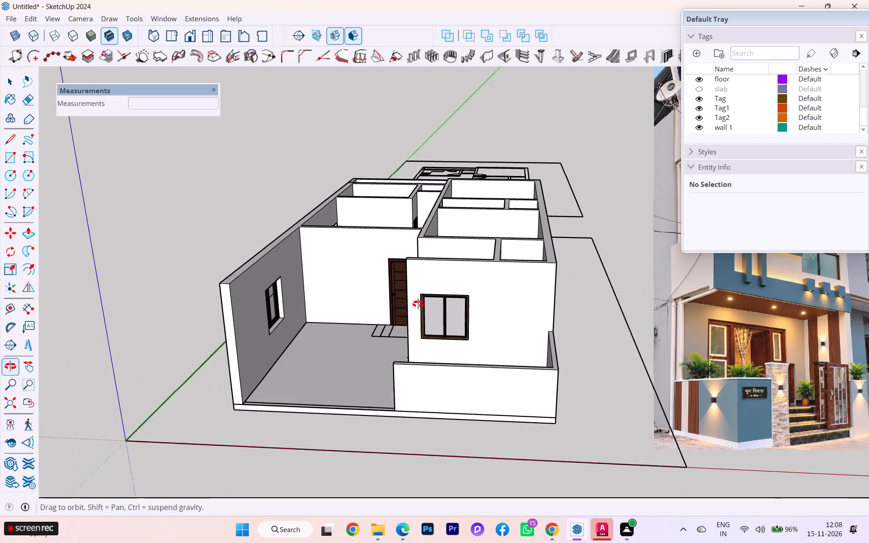
Start a MajStair staircase for the stair area and set the stair type to Type A.
middle_click_drag(418, 304, 818, 371)
scroll(662, 276, "up", 3)
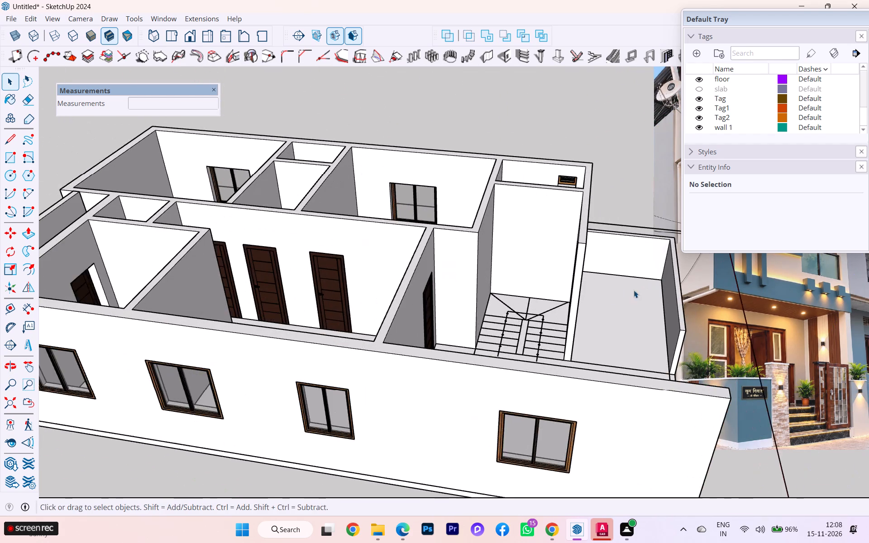
scroll(634, 290, "up", 1)
scroll(534, 296, "up", 4)
scroll(516, 320, "down", 1)
scroll(516, 320, "up", 1)
middle_click_drag(497, 346, 569, 403)
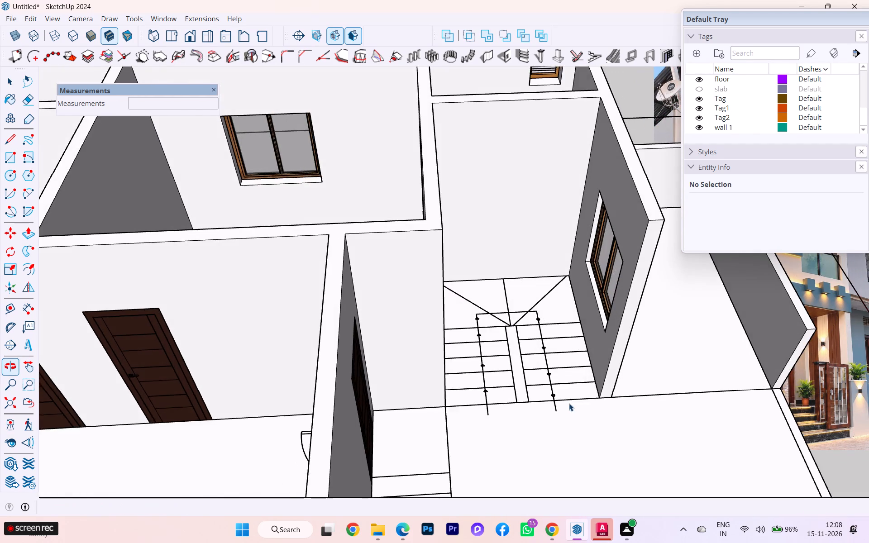
scroll(555, 363, "up", 3)
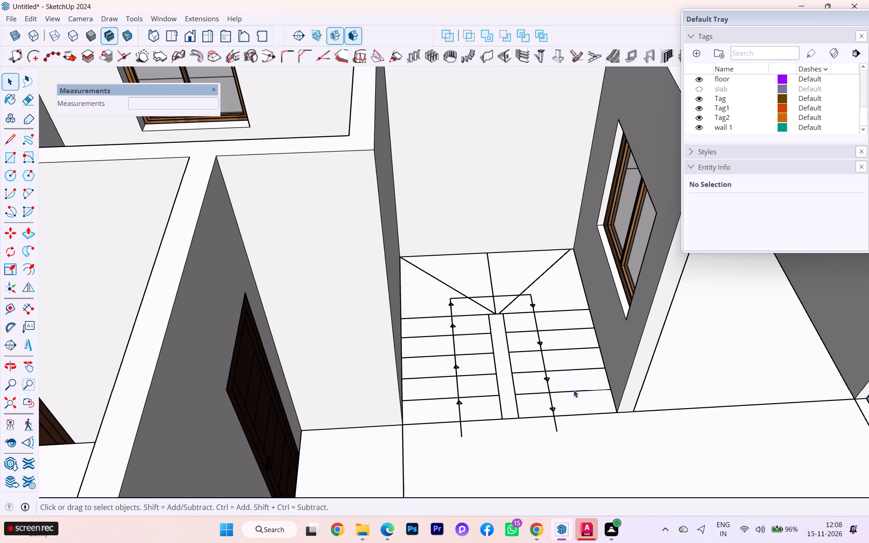
left_click(208, 20)
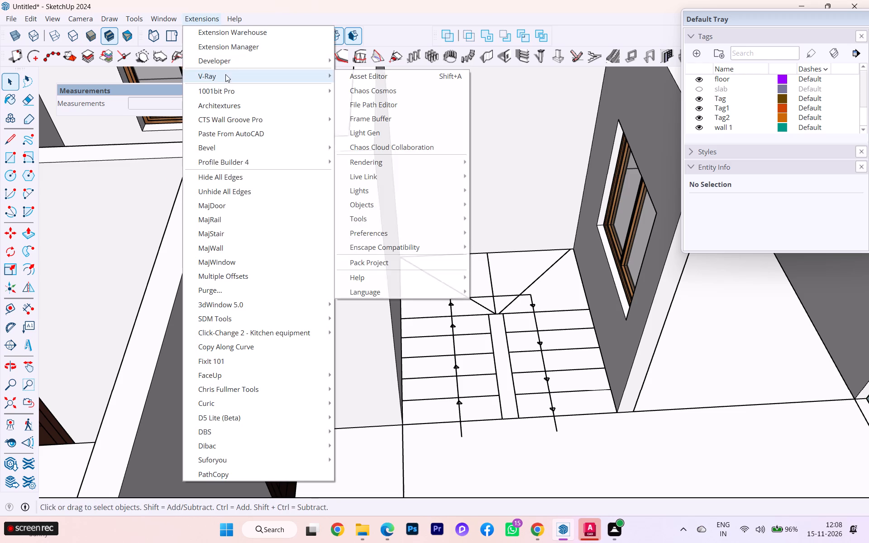
left_click(222, 236)
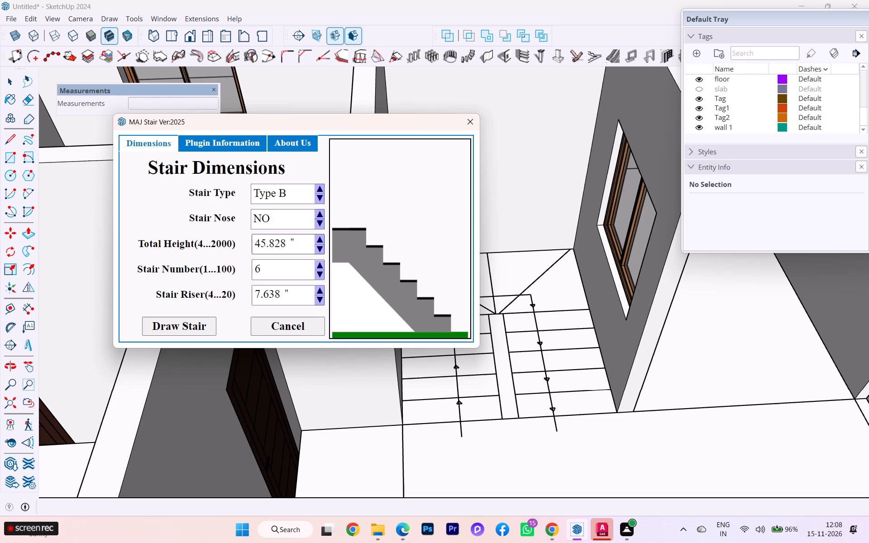
left_click(320, 195)
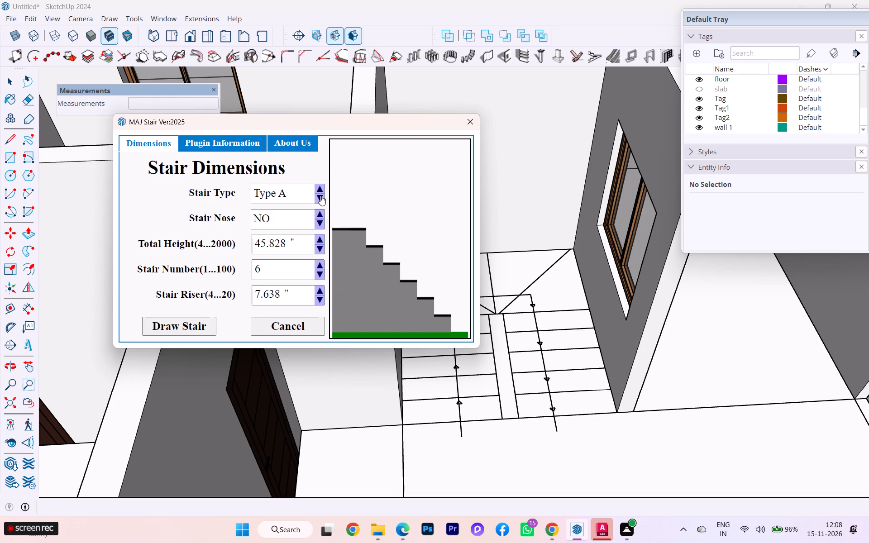
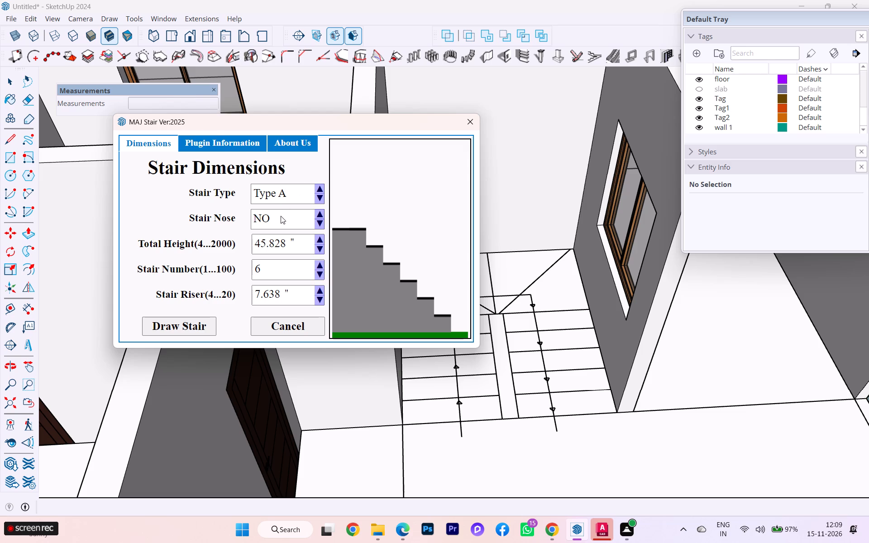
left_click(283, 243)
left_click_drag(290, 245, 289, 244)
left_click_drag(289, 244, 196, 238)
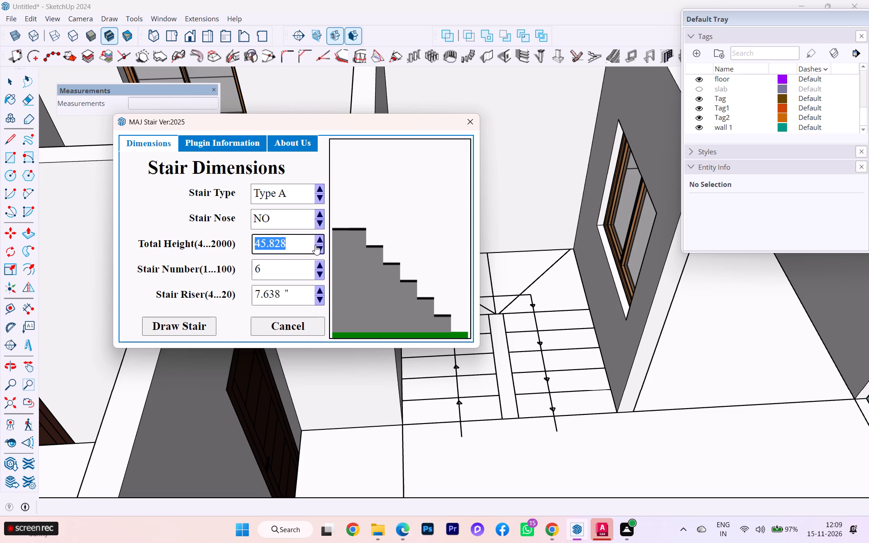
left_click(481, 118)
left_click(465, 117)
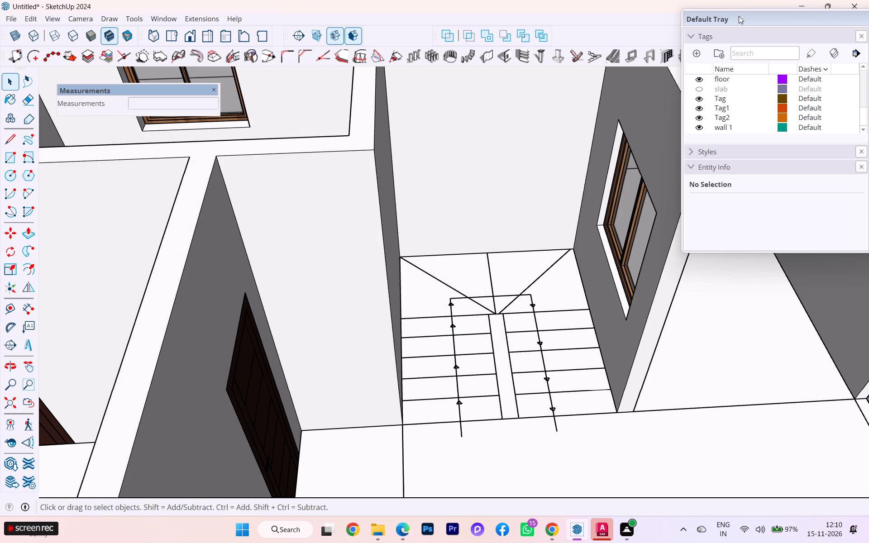
Start a 1001bit staircase, choose type 8 with two flights and a landing, and open its build settings.
left_click_drag(740, 16, 736, 220)
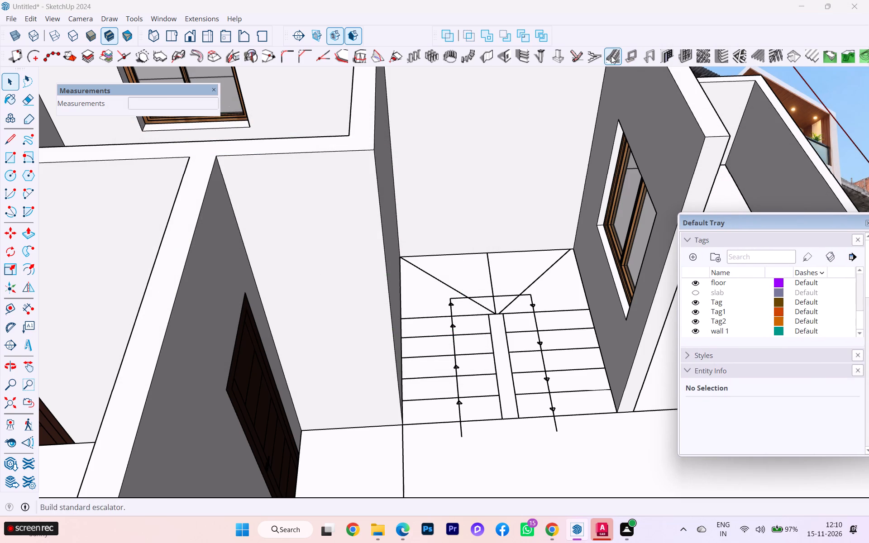
left_click(589, 53)
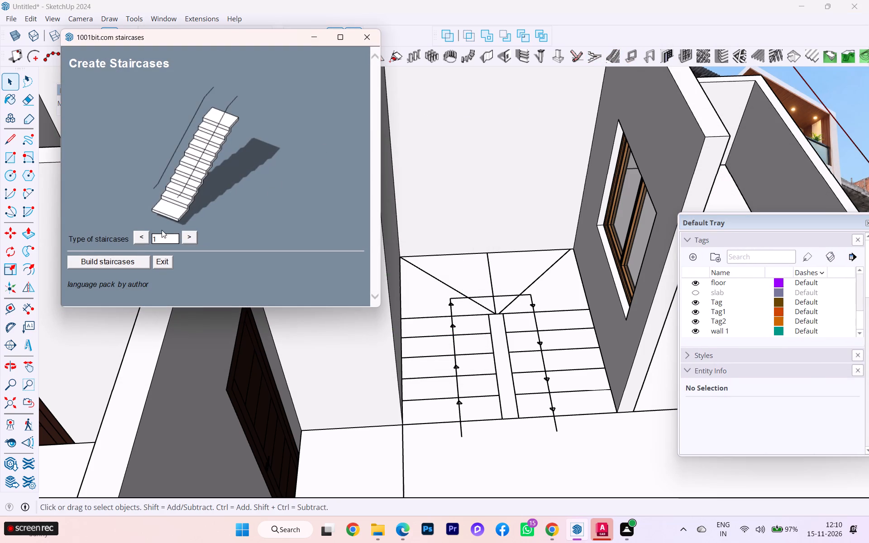
left_click(188, 235)
left_click(188, 234)
left_click(188, 234)
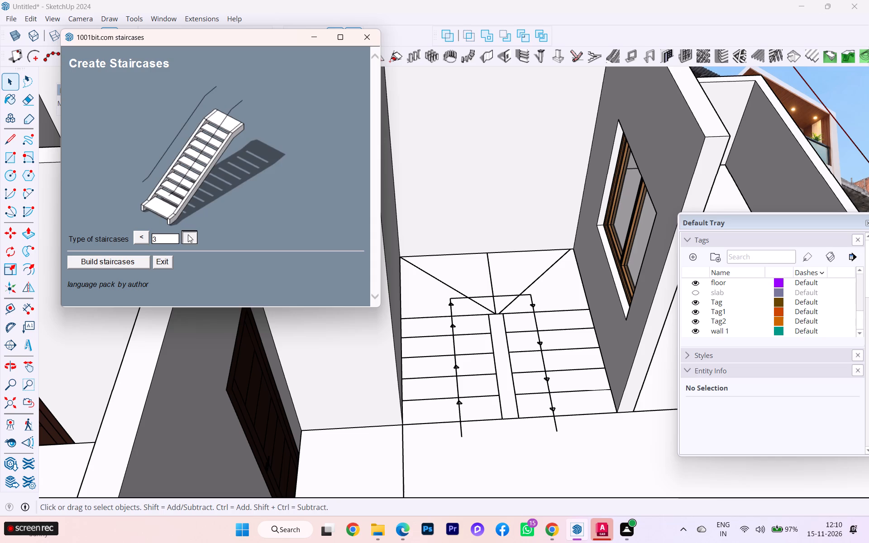
double_click(188, 234)
left_click(188, 234)
left_click(188, 234)
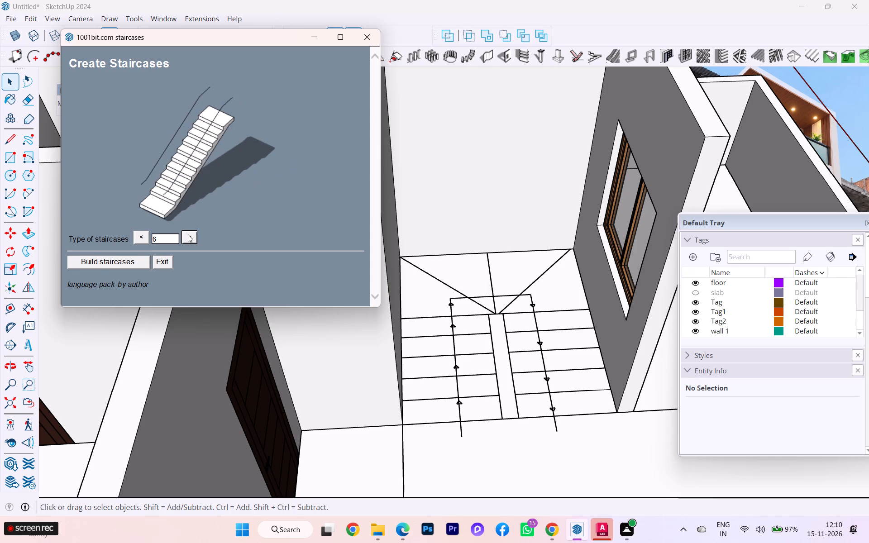
left_click(188, 234)
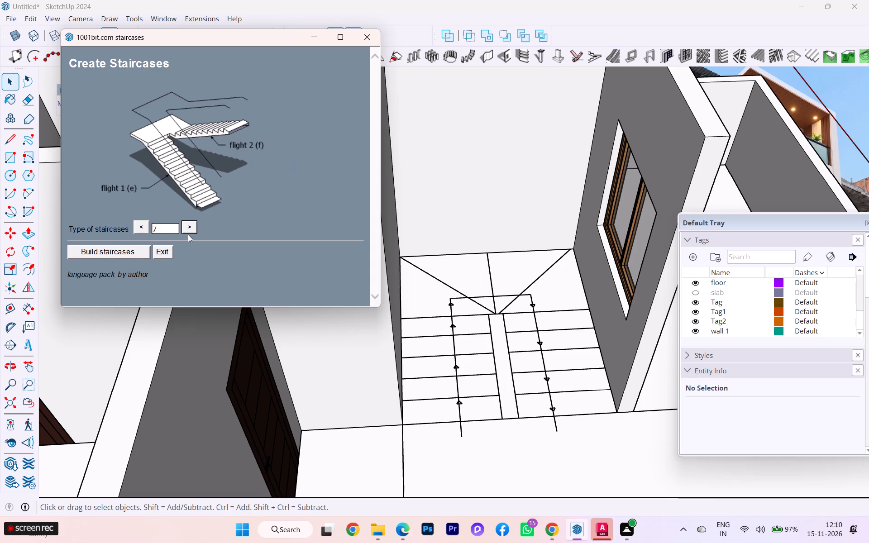
left_click(188, 234)
left_click(188, 228)
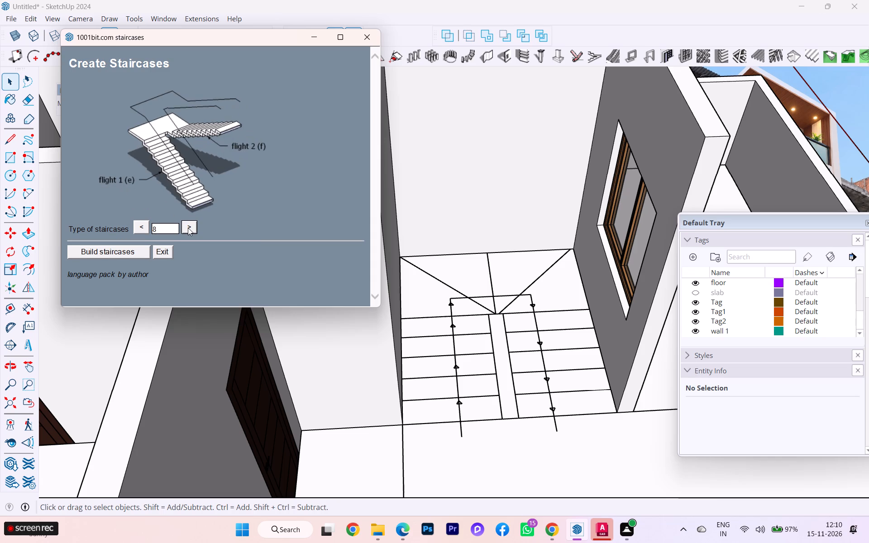
left_click(188, 228)
left_click(188, 228)
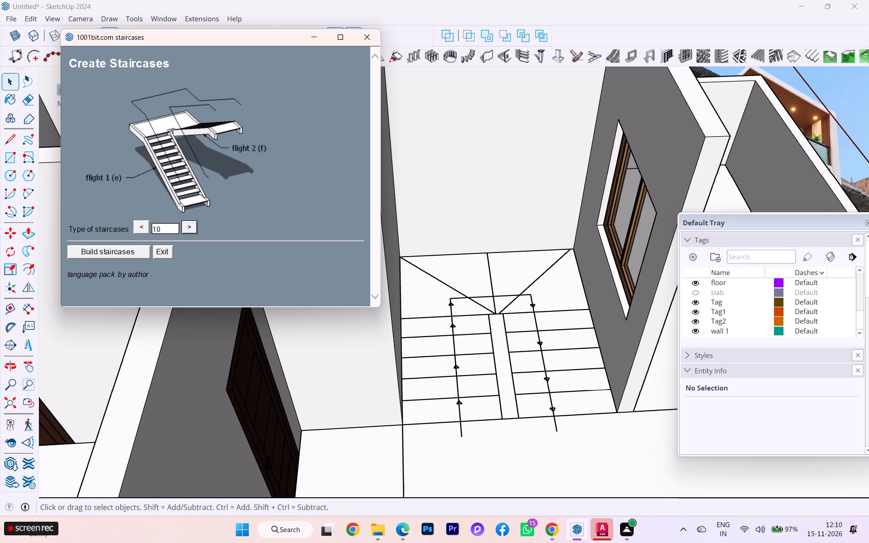
double_click(139, 227)
left_click(139, 227)
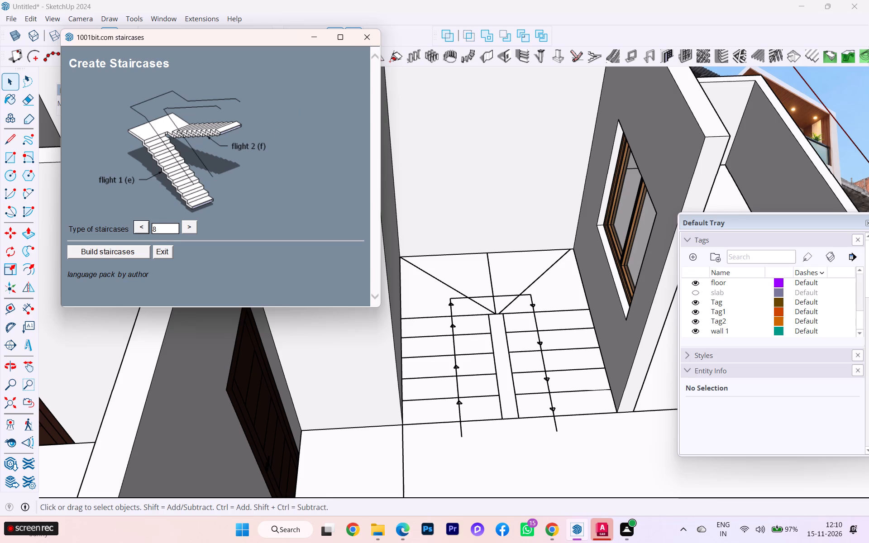
left_click(133, 252)
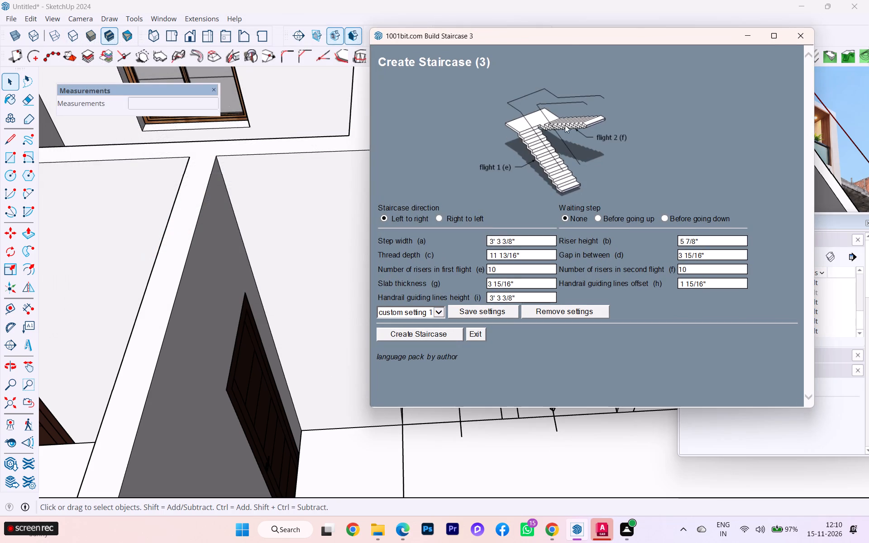
left_click_drag(569, 38, 760, 62)
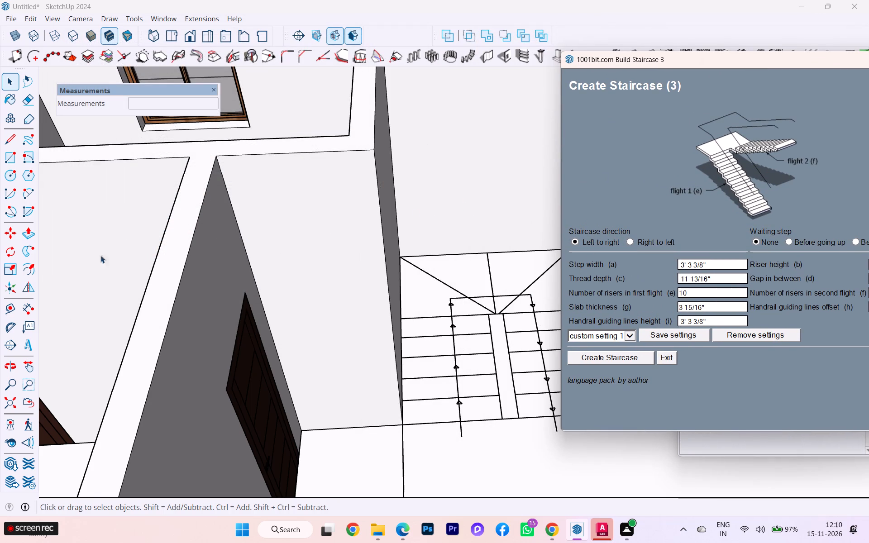
Check the first flight's width on the stair plan and set the staircase's step width to 3'.
scroll(86, 259, "down", 2)
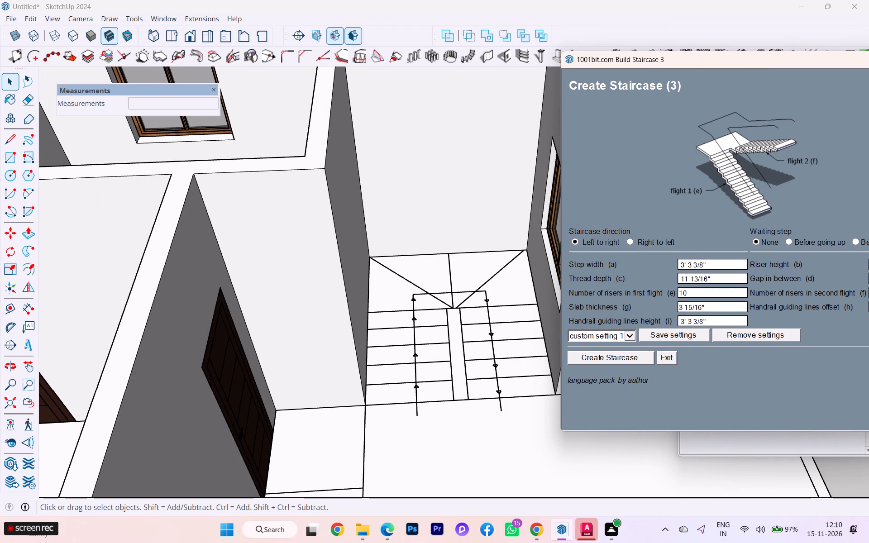
left_click(726, 262)
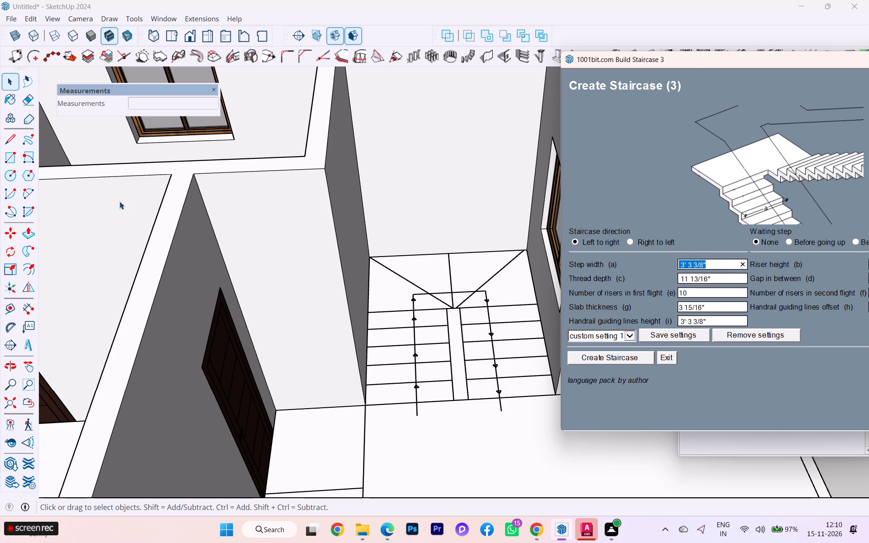
left_click(25, 305)
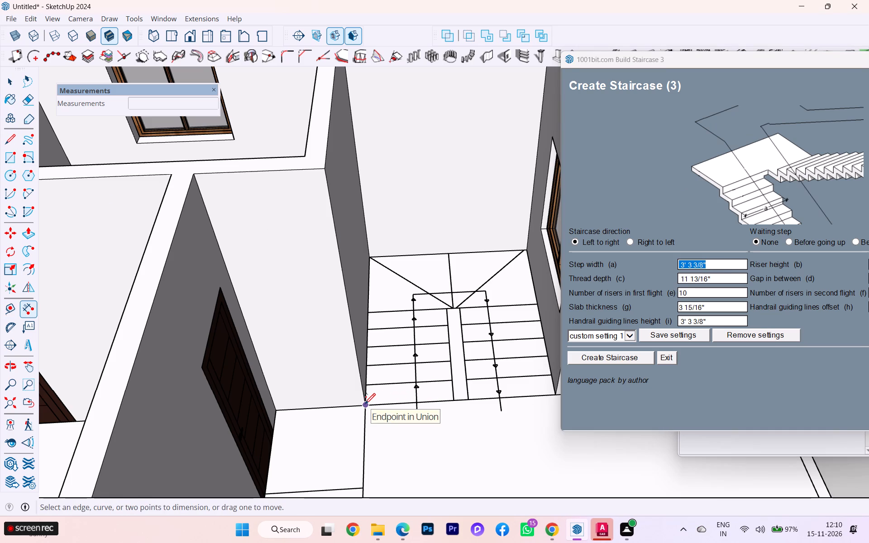
left_click(365, 403)
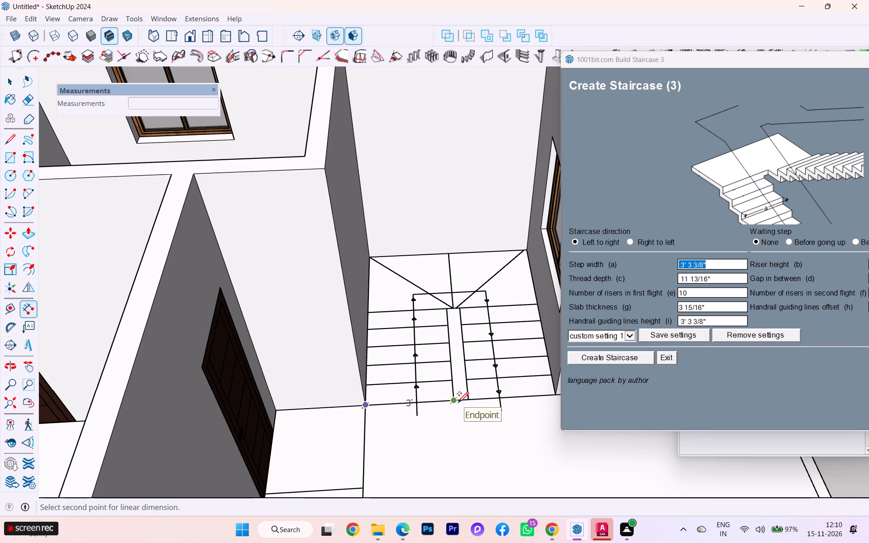
key("Escape")
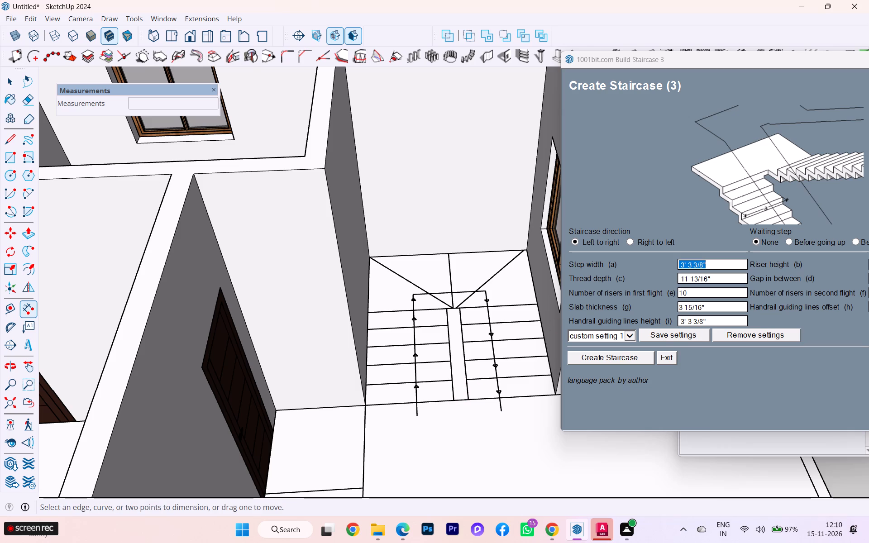
type("3'")
type("3'")
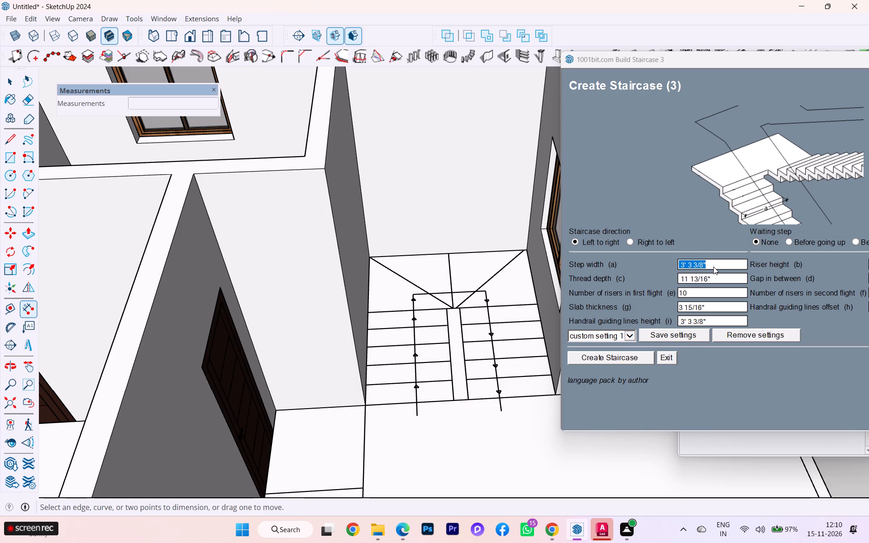
double_click(713, 259)
left_click_drag(713, 267, 694, 266)
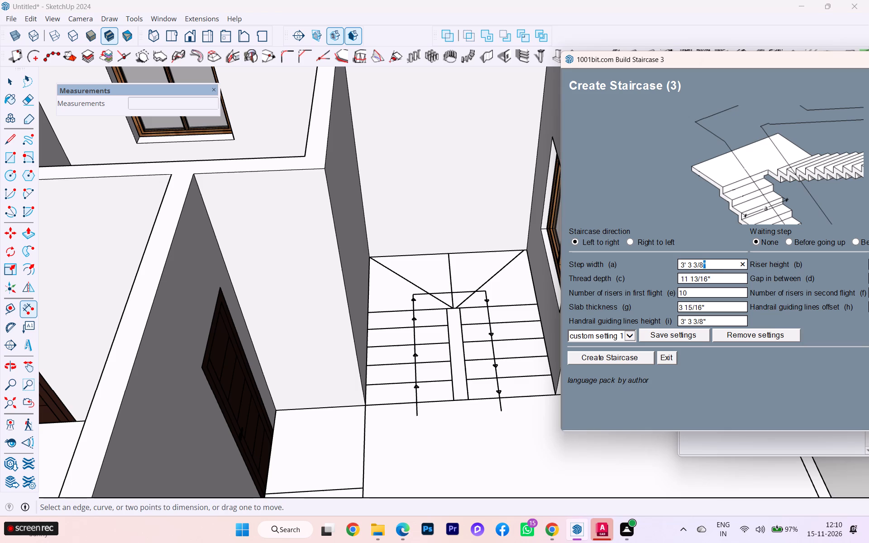
left_click_drag(694, 266, 686, 265)
key("BackSpace")
Measure the length of the straight flight along the central gap of the stair plan.
left_click(707, 280)
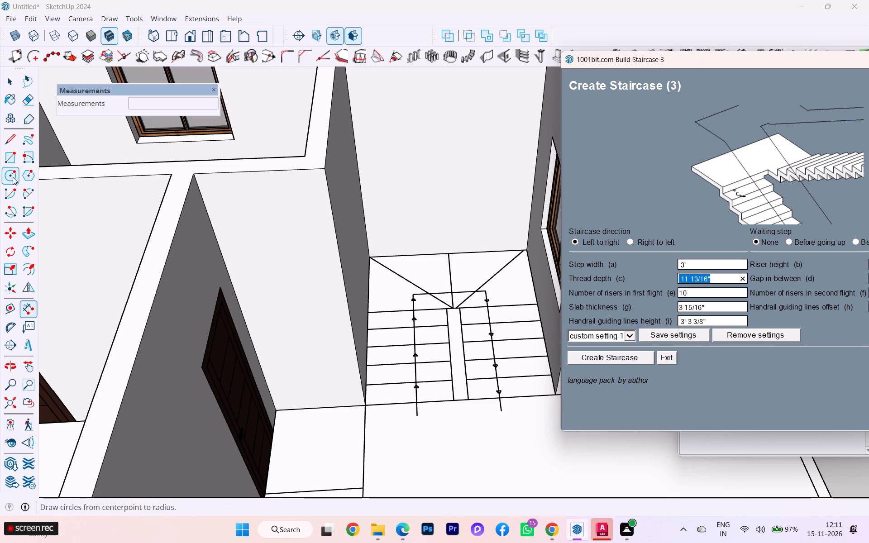
left_click(29, 308)
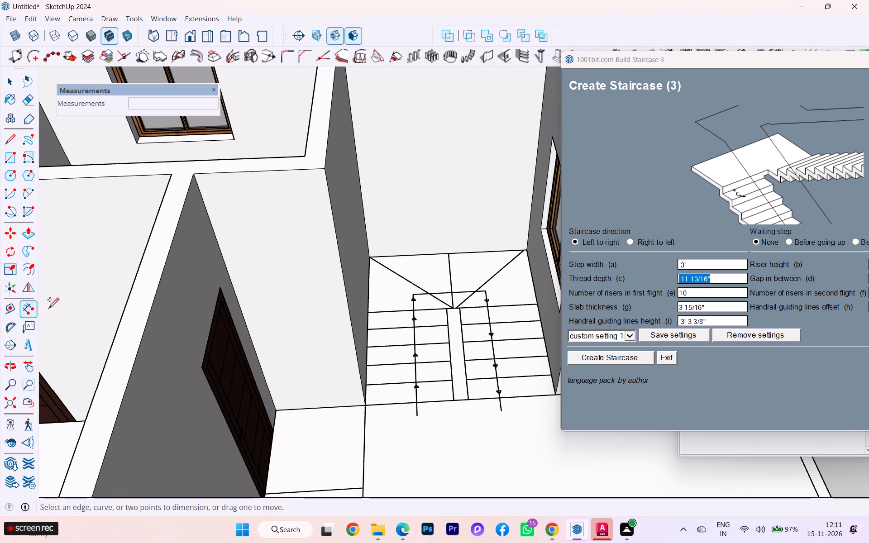
scroll(415, 415, "up", 2)
left_click(460, 396)
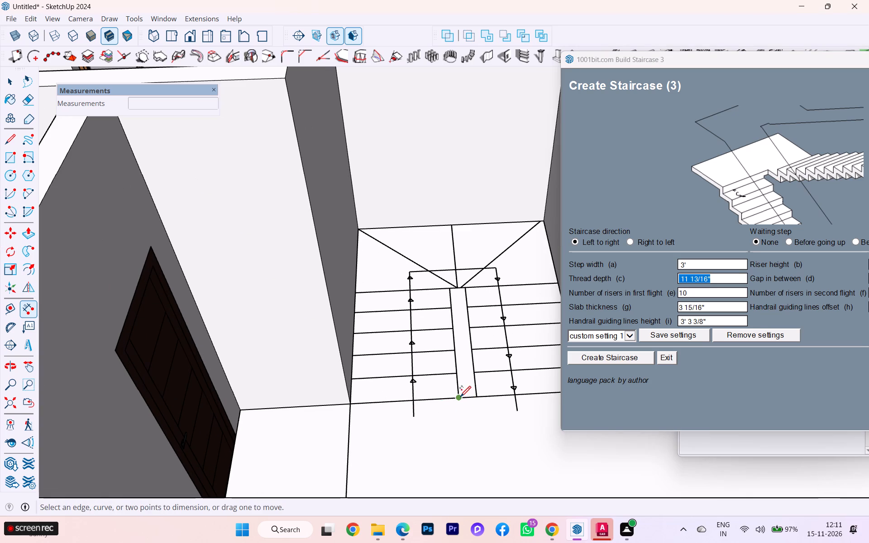
left_click(450, 289)
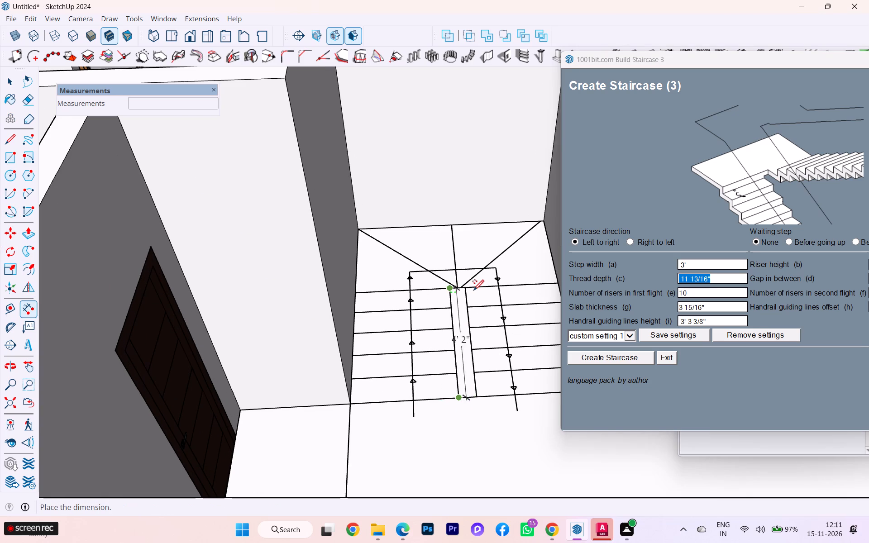
key("Escape")
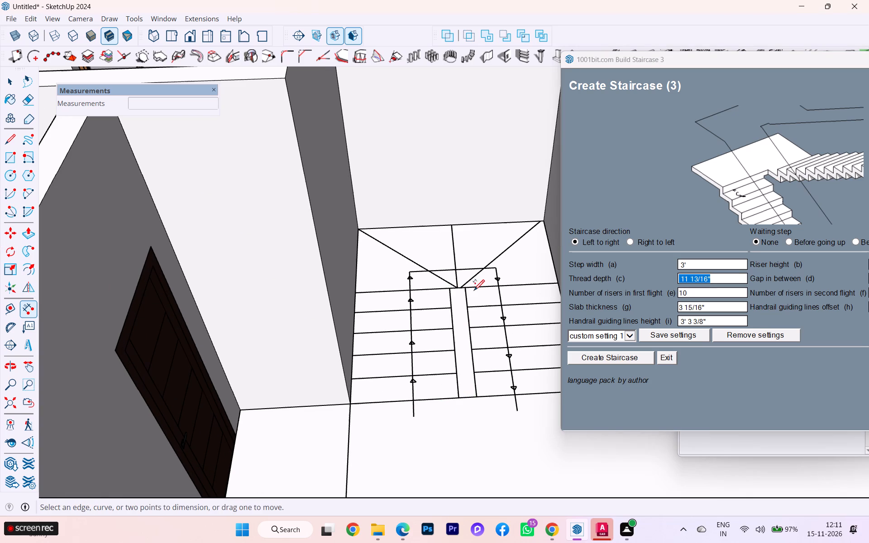
Dimension the depth of the first tread along the edge of the central gap in the stair plan.
left_click(460, 397)
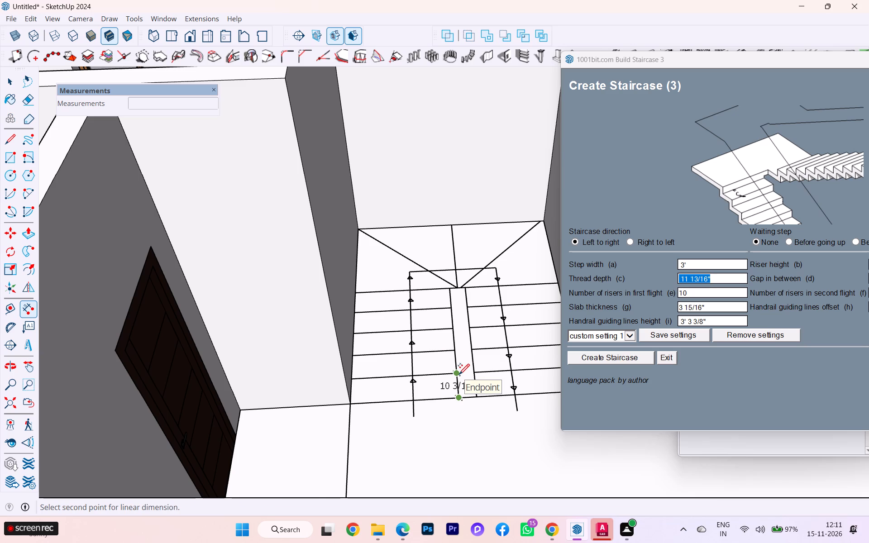
scroll(459, 374, "up", 3)
scroll(459, 374, "down", 5)
scroll(459, 374, "up", 6)
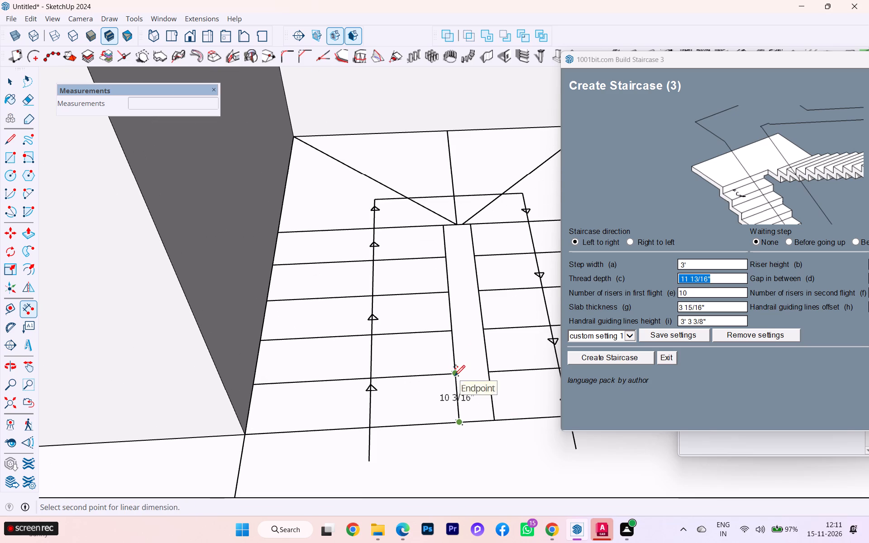
left_click(454, 375)
left_click(472, 377)
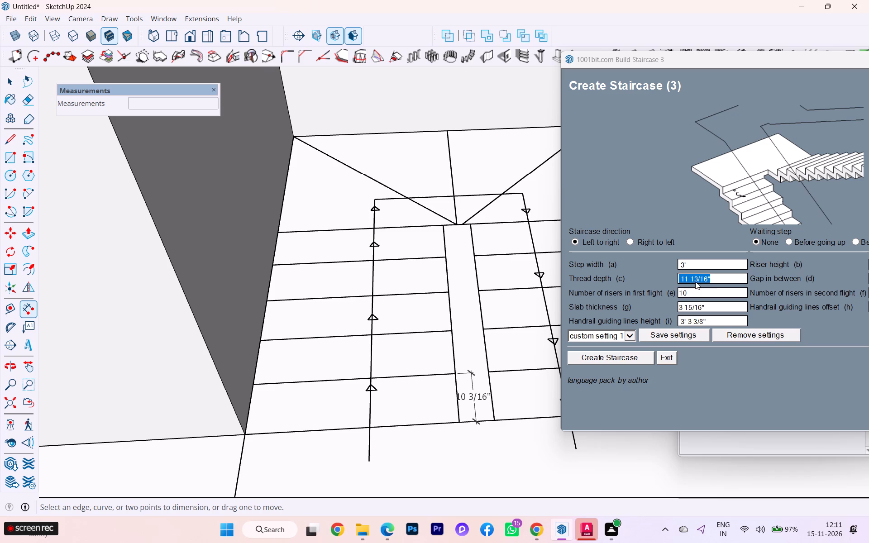
Set the staircase's thread depth to 10 3/16".
left_click(696, 274)
double_click(696, 279)
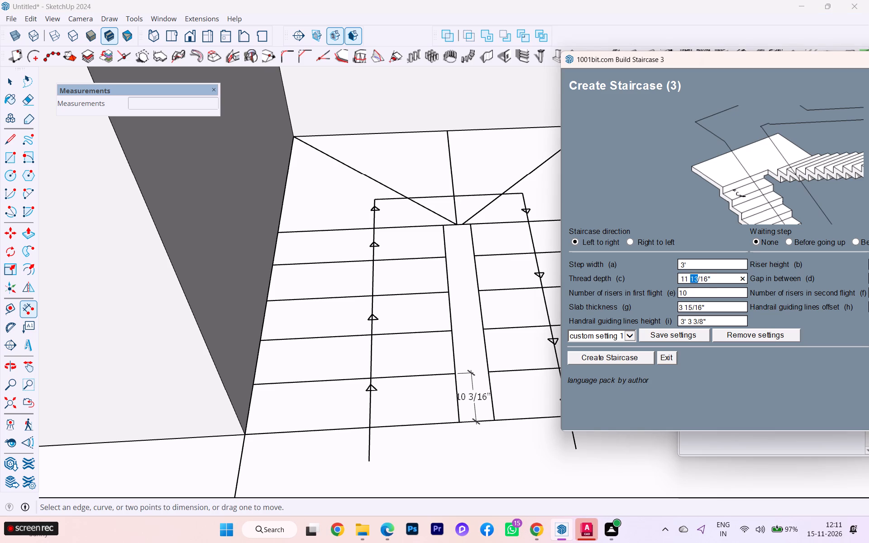
key("3")
key("Left")
key("Left")
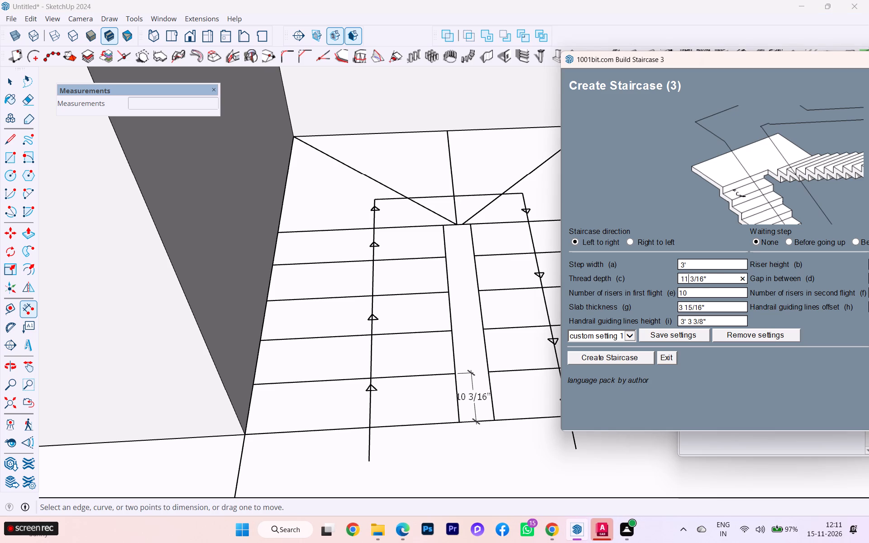
key("Left")
key("0")
key("Right")
key("BackSpace")
Set the number of risers in the staircase's first flight to 6, matching the treads on the stair plan.
left_click(697, 298)
left_click(696, 292)
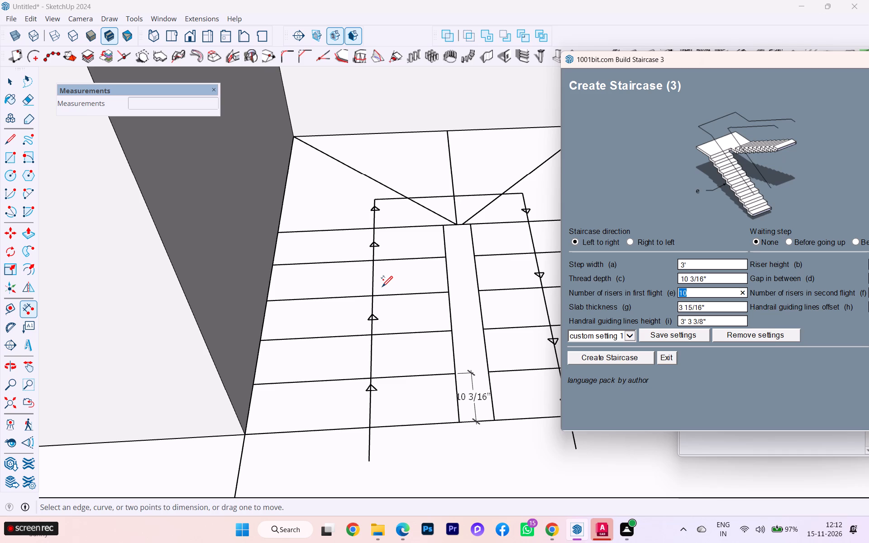
scroll(510, 347, "down", 1)
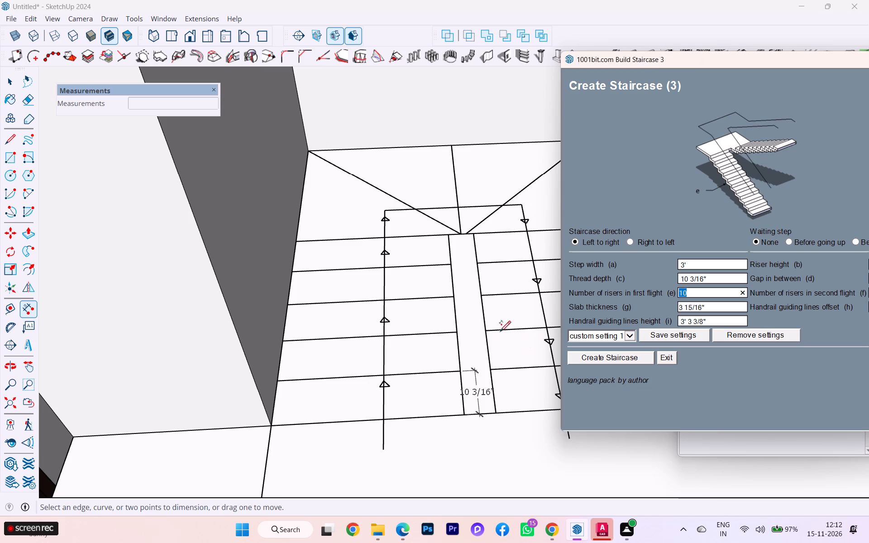
left_click_drag(691, 54, 606, 43)
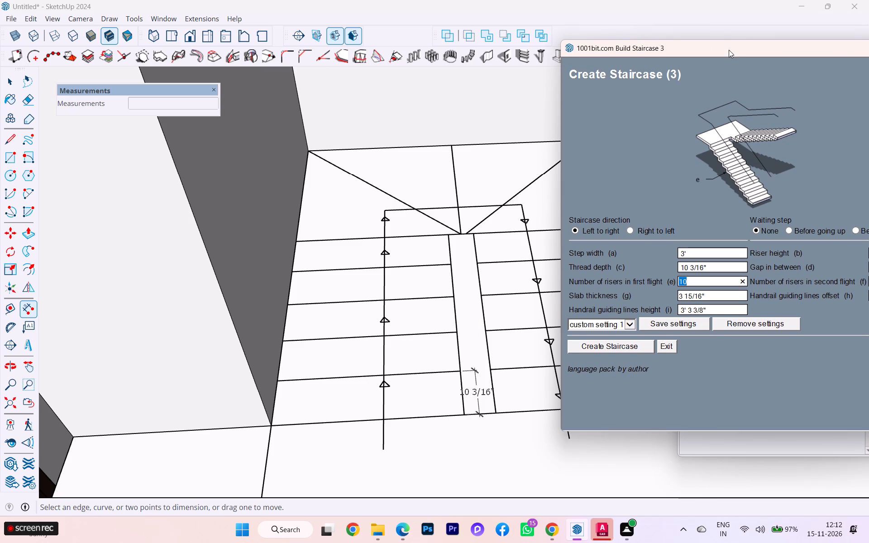
left_click_drag(737, 48, 694, 47)
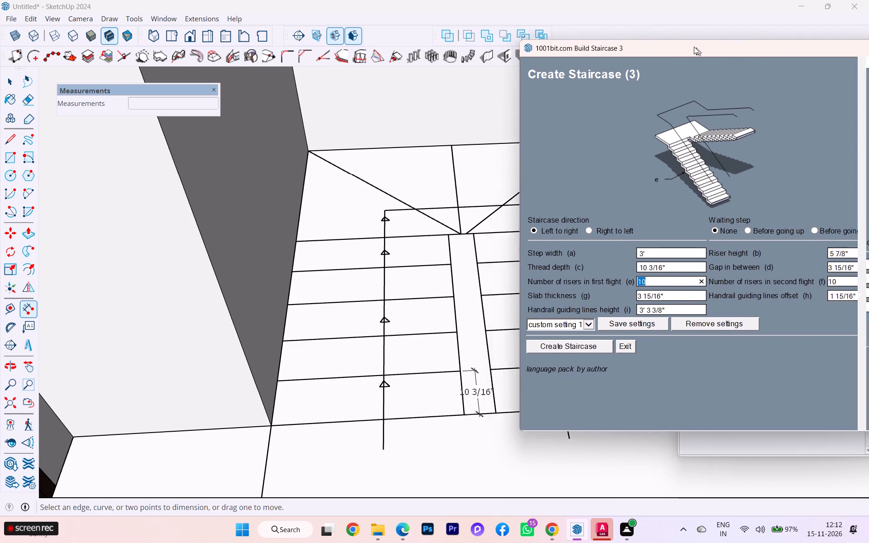
left_click_drag(694, 47, 609, 49)
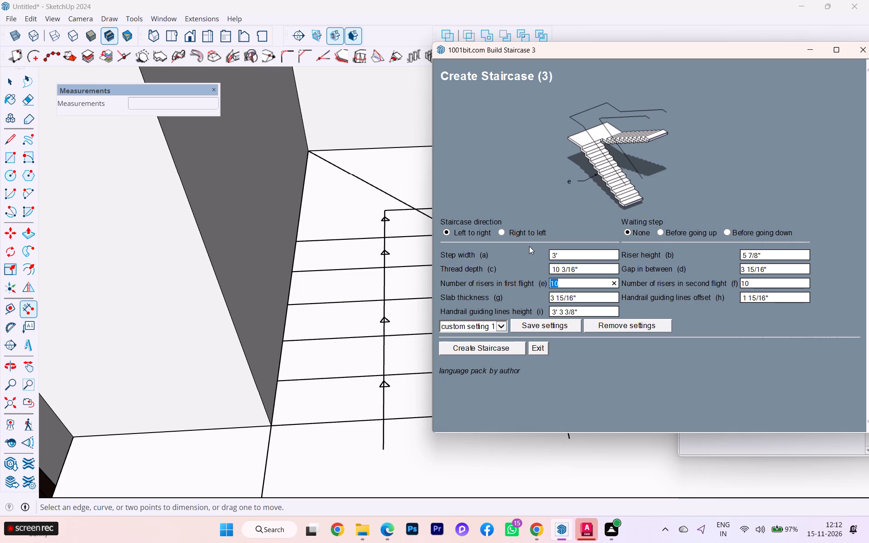
key("6")
Set the staircase's handrail guiding lines height to 3'.
left_click(588, 295)
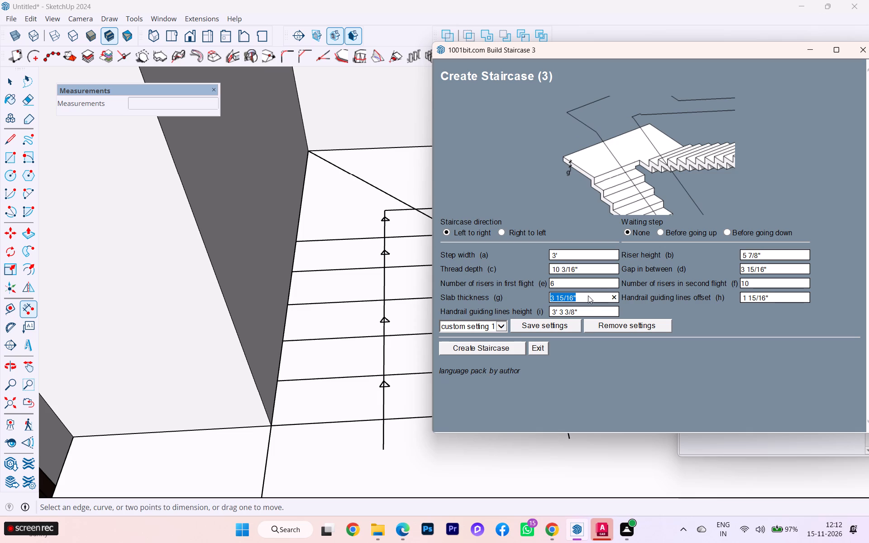
left_click(589, 305)
left_click(583, 311)
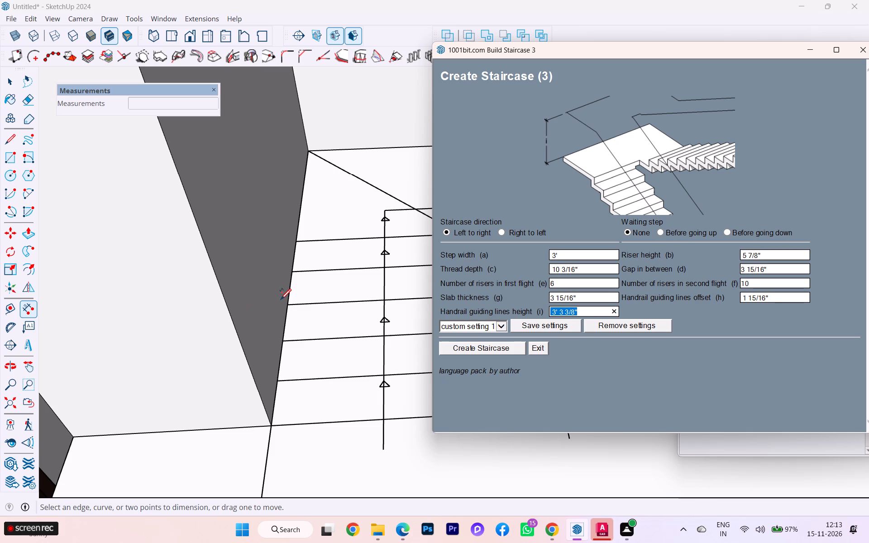
type("3'")
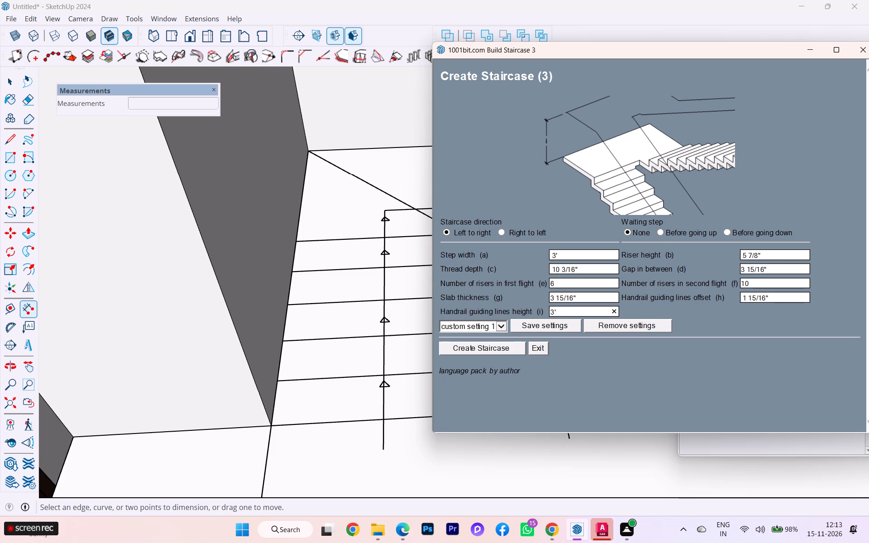
Open the staircase's riser height value for editing.
left_click(760, 255)
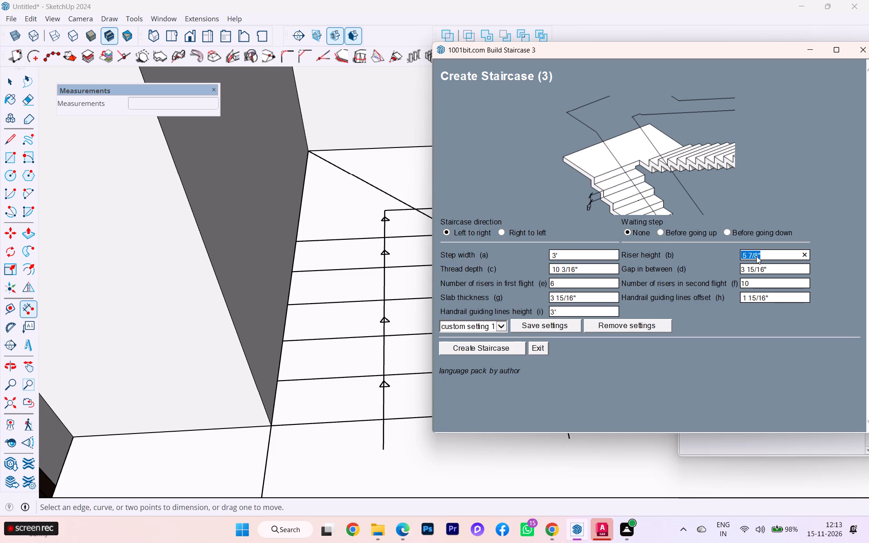
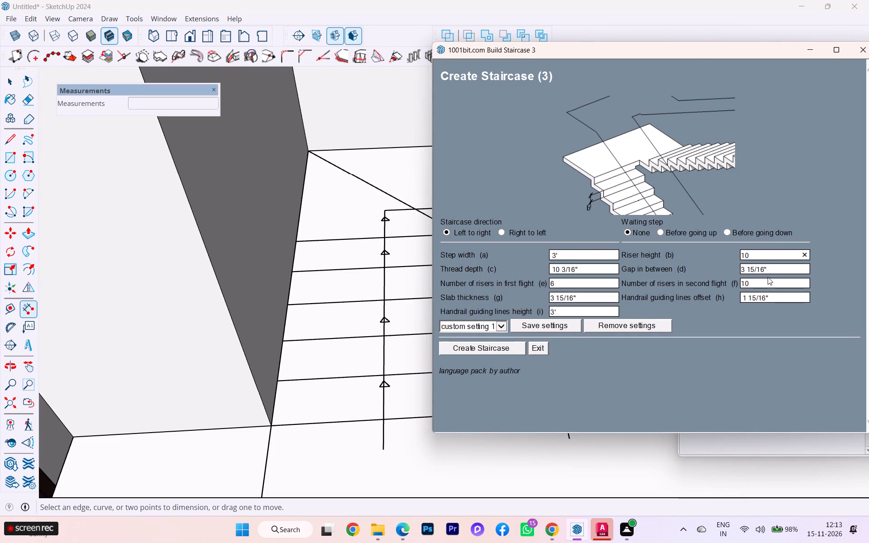
Measure the width of the gap between the two flights on the stair plan, at both of its ends.
left_click(762, 270)
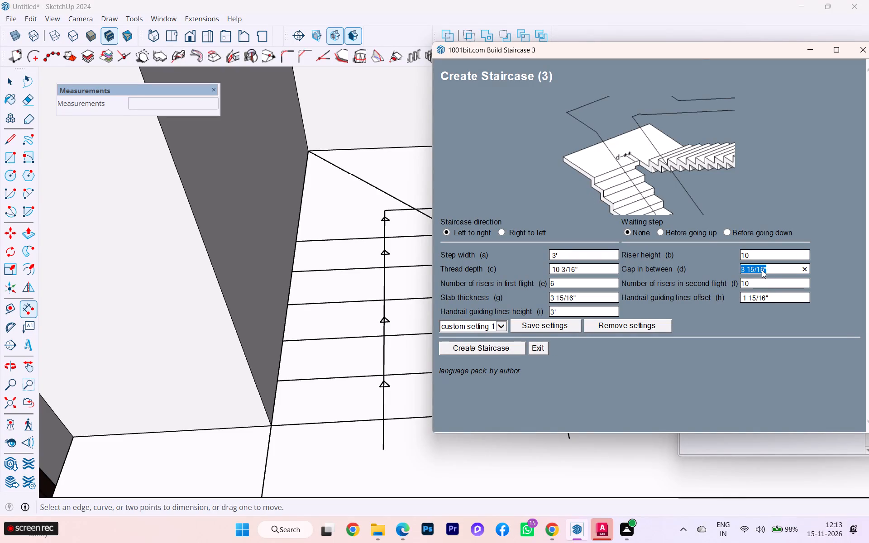
scroll(191, 246, "down", 6)
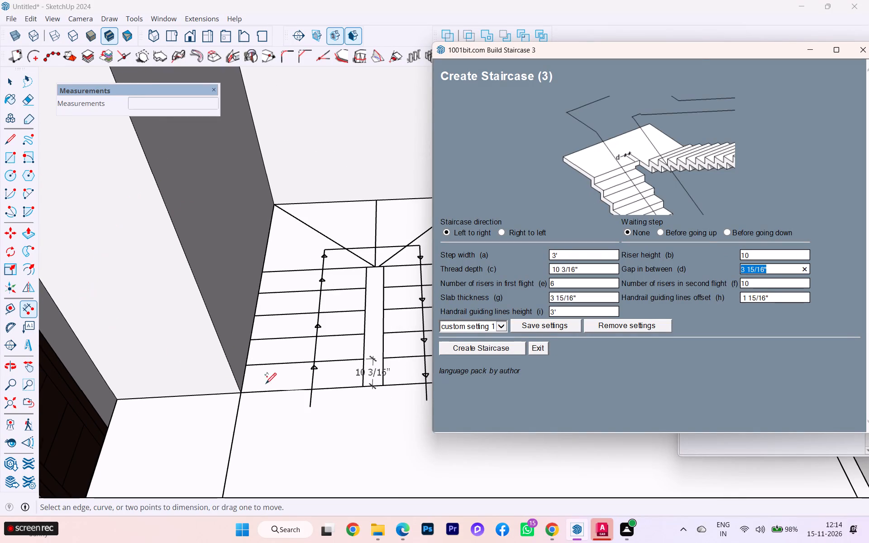
left_click(365, 386)
left_click(386, 386)
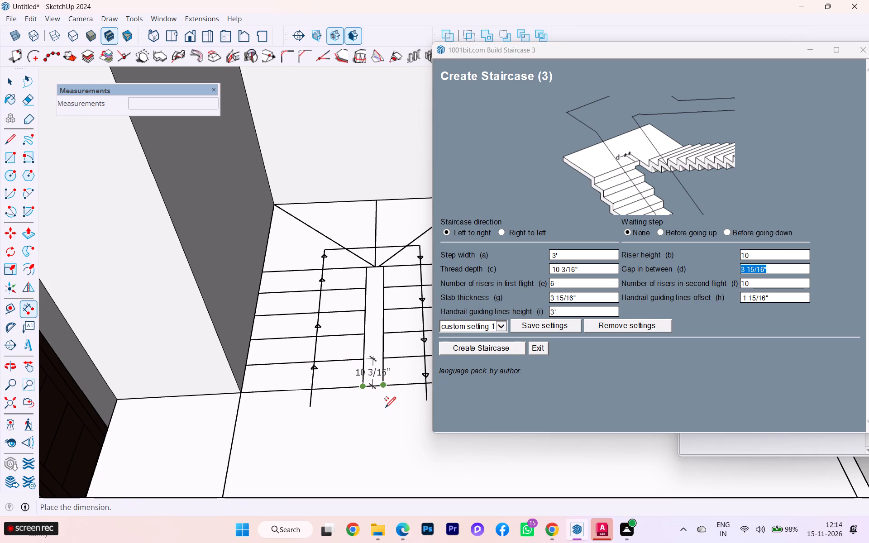
scroll(382, 383, "up", 1)
scroll(382, 383, "down", 1)
scroll(382, 383, "up", 3)
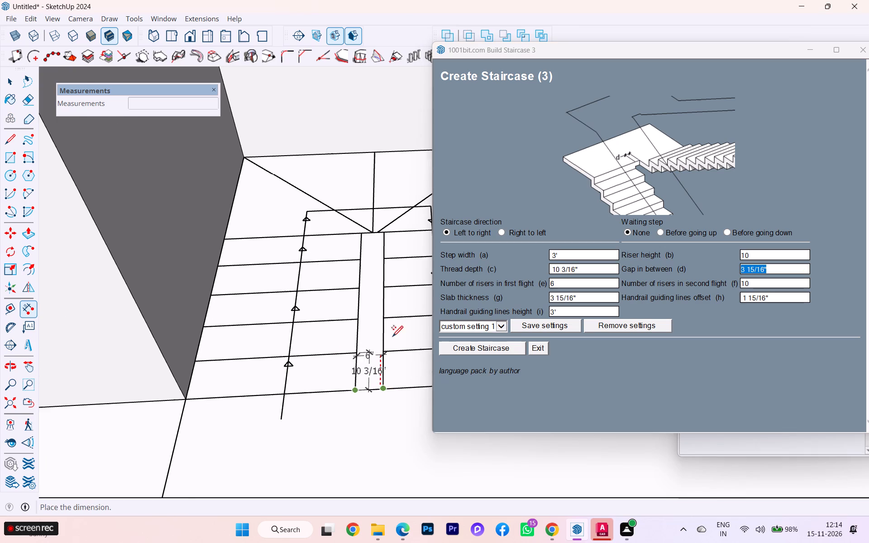
key("Escape")
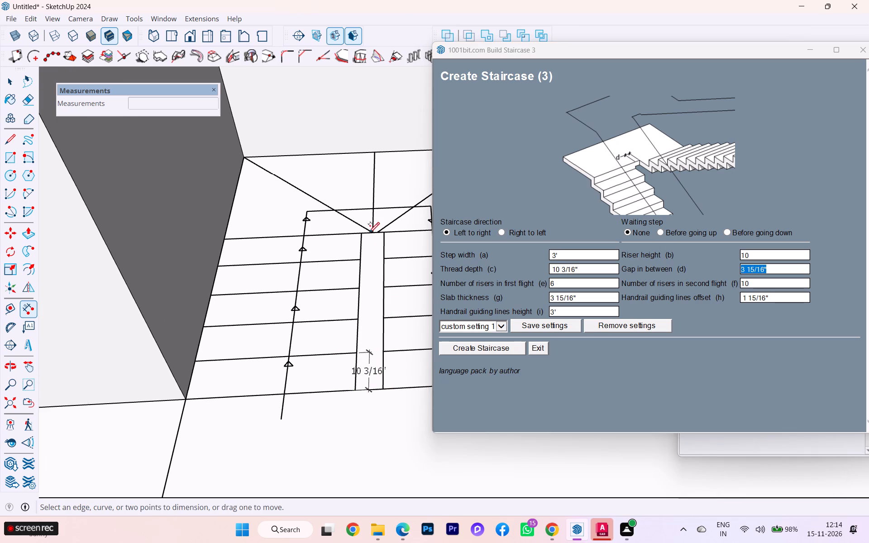
left_click(360, 232)
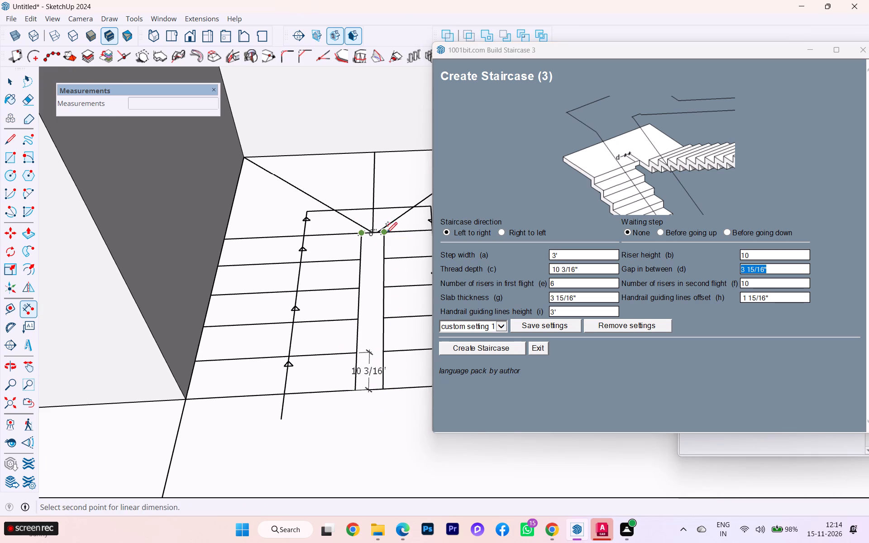
scroll(387, 233, "up", 2)
scroll(387, 233, "down", 1)
scroll(387, 233, "up", 4)
scroll(387, 233, "down", 2)
scroll(387, 233, "up", 4)
left_click(387, 233)
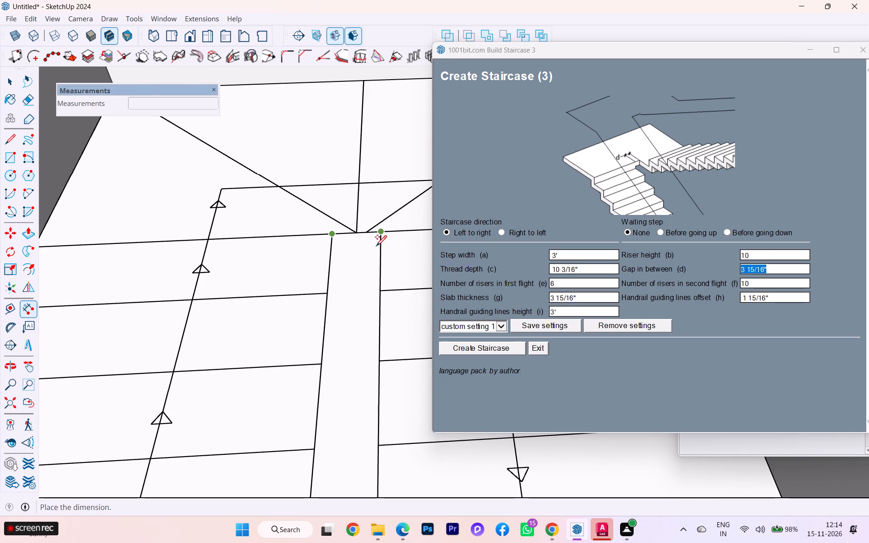
key("Escape")
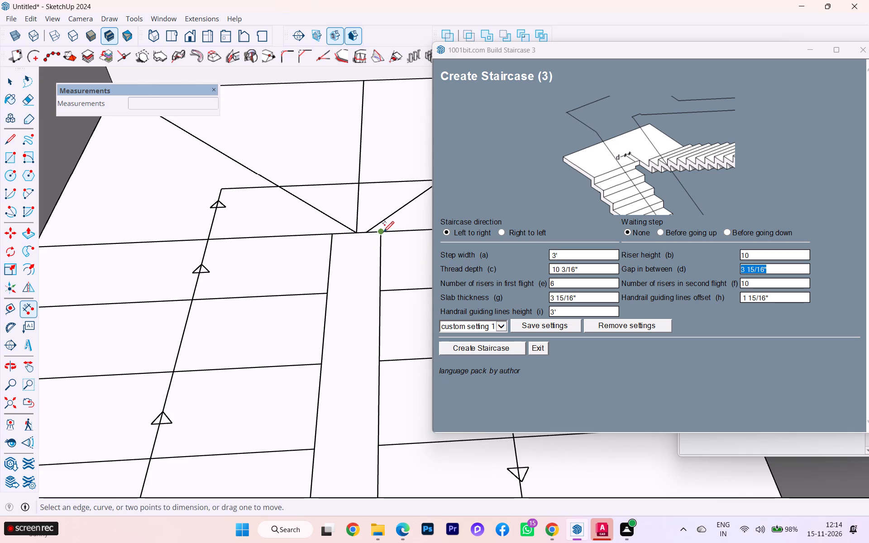
left_click(383, 231)
left_click(335, 234)
key("Escape")
Set the staircase's gap in between the flights to 6".
type("6\"")
key("6")
double_click(783, 270)
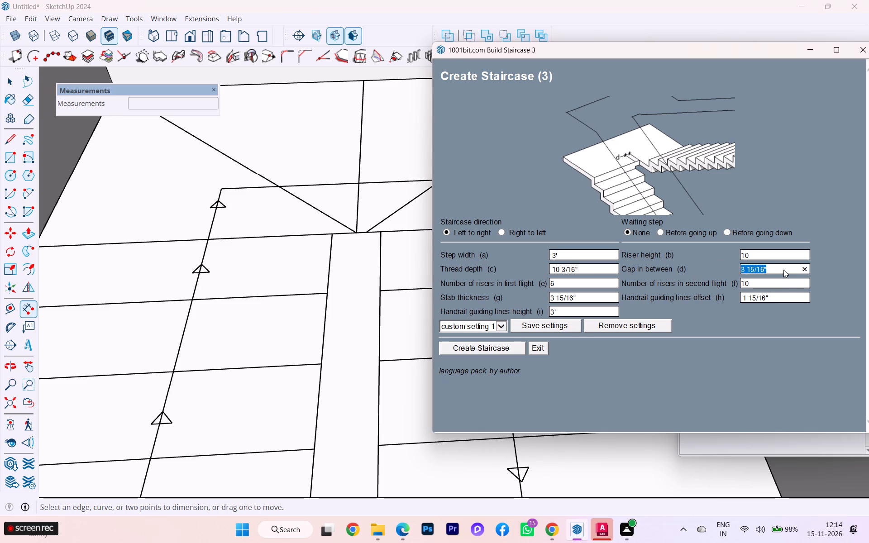
double_click(778, 269)
key("BackSpace")
key("BackSpace")
key("BackSpace")
key("BackSpace")
key("BackSpace")
key("BackSpace")
key("BackSpace")
key("BackSpace")
key("BackSpace")
key("BackSpace")
key("BackSpace")
key("BackSpace")
key("BackSpace")
key("BackSpace")
key("BackSpace")
key("BackSpace")
key("BackSpace")
key("BackSpace")
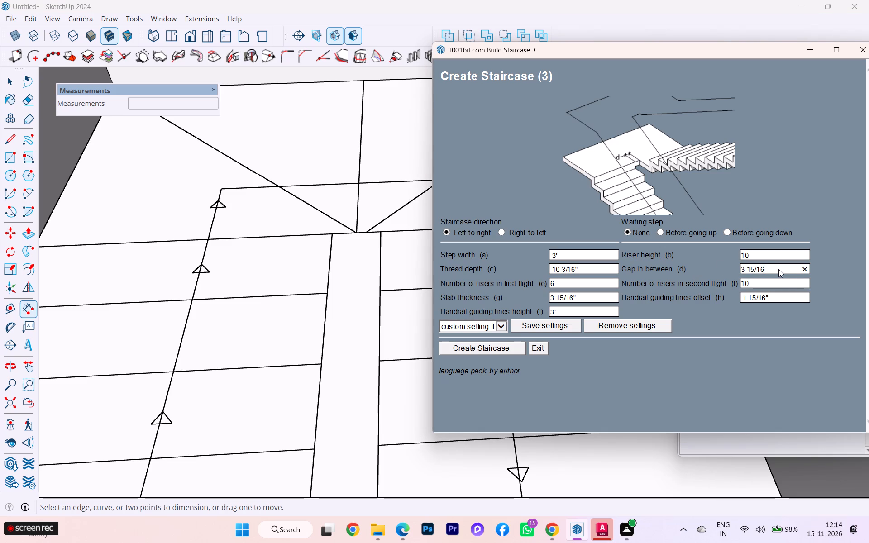
key("6")
Set the number of risers in the staircase's second flight to 6.
left_click(763, 282)
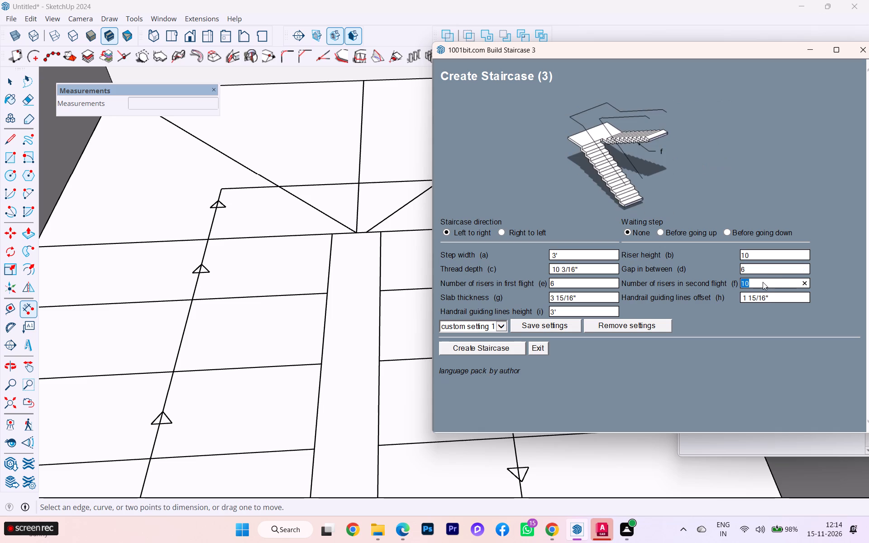
key("6")
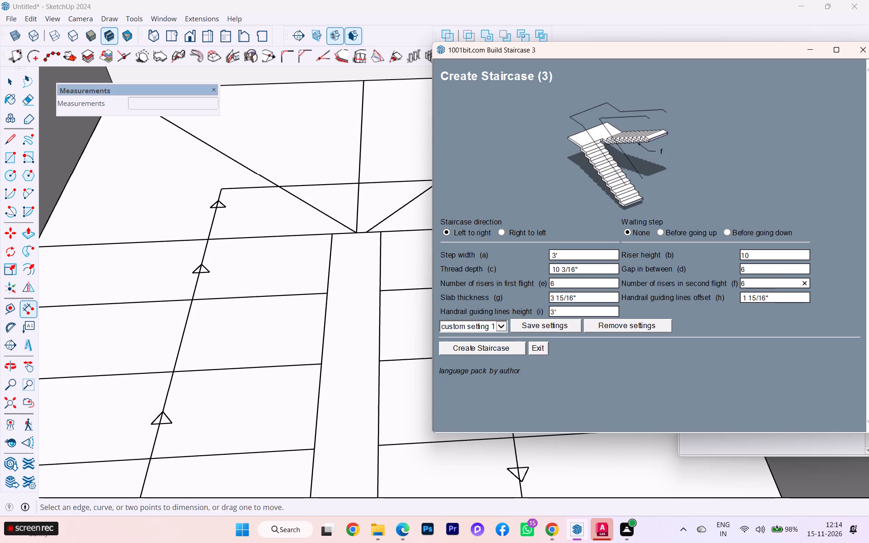
left_click(766, 300)
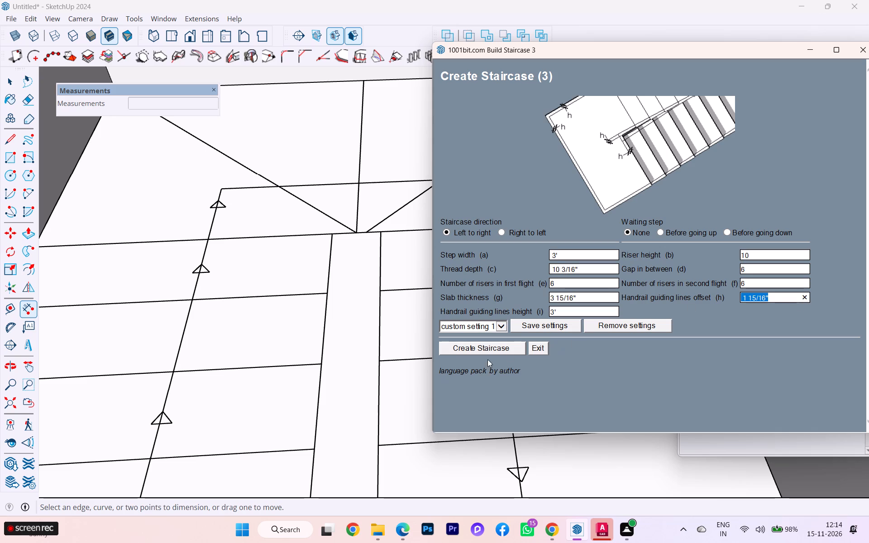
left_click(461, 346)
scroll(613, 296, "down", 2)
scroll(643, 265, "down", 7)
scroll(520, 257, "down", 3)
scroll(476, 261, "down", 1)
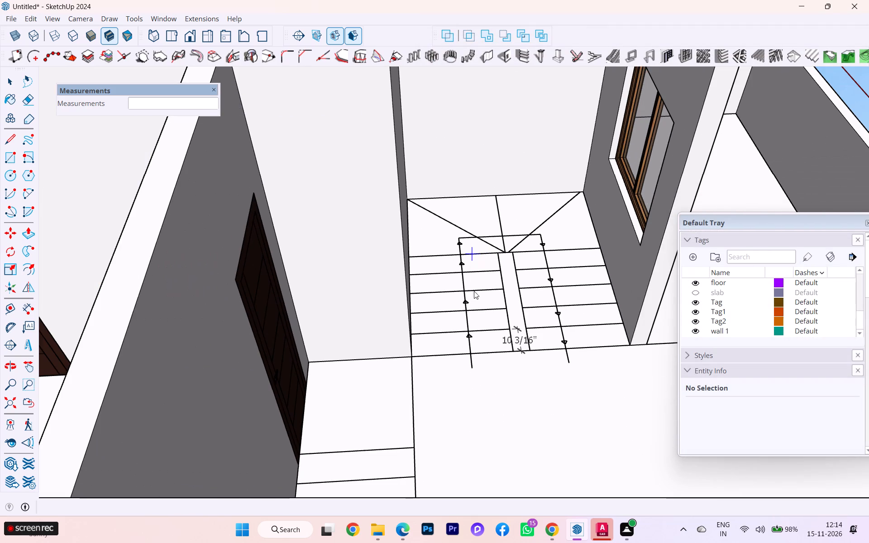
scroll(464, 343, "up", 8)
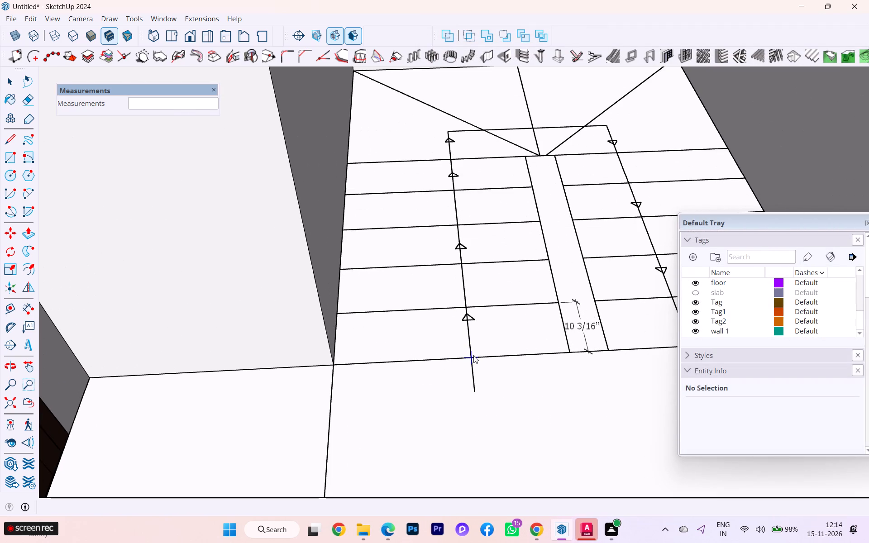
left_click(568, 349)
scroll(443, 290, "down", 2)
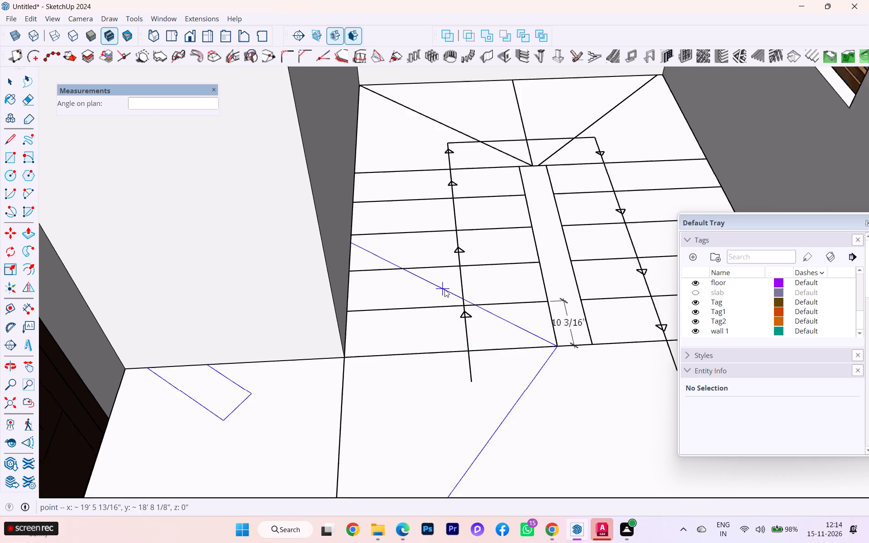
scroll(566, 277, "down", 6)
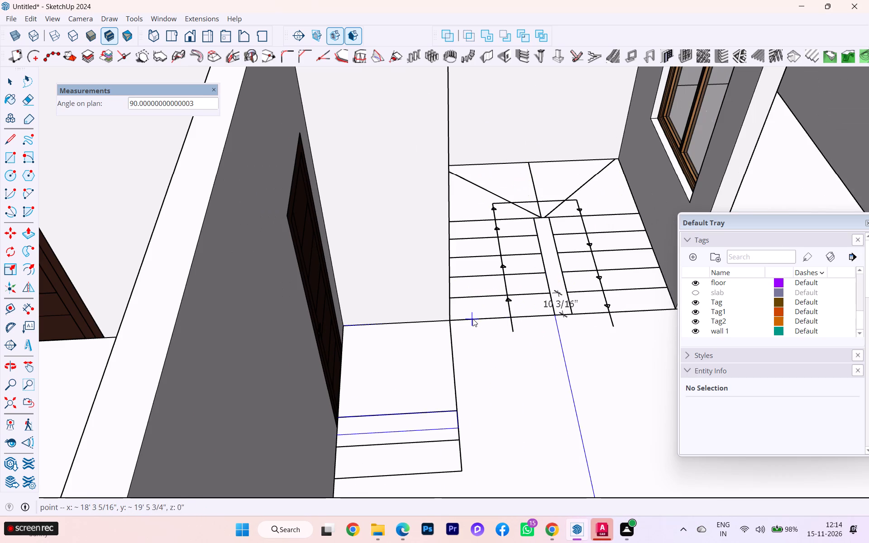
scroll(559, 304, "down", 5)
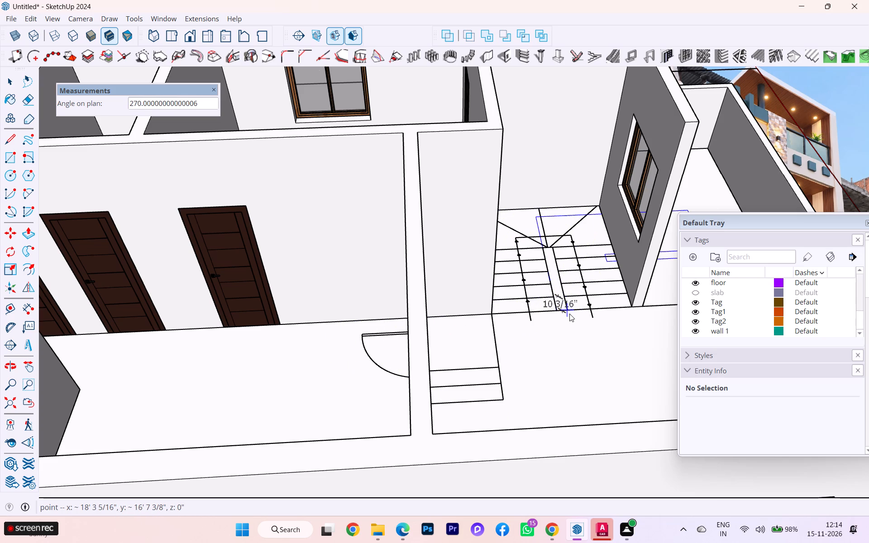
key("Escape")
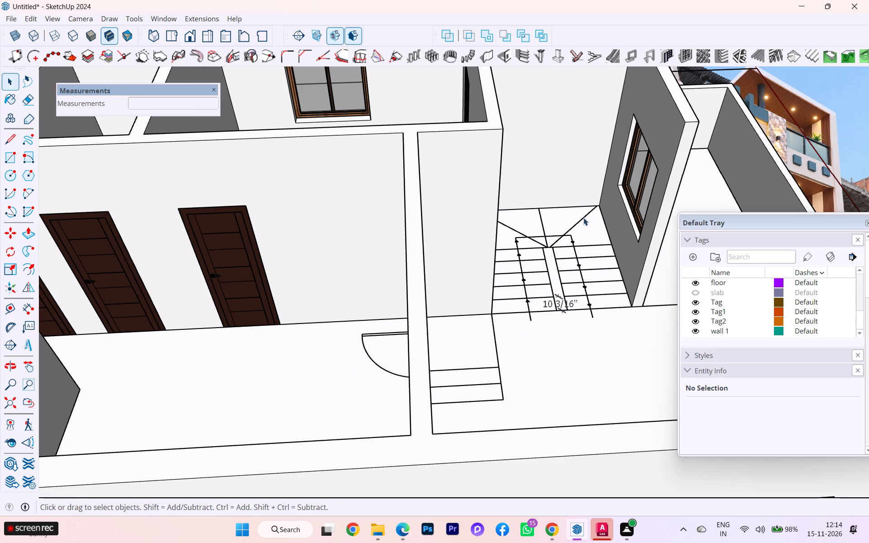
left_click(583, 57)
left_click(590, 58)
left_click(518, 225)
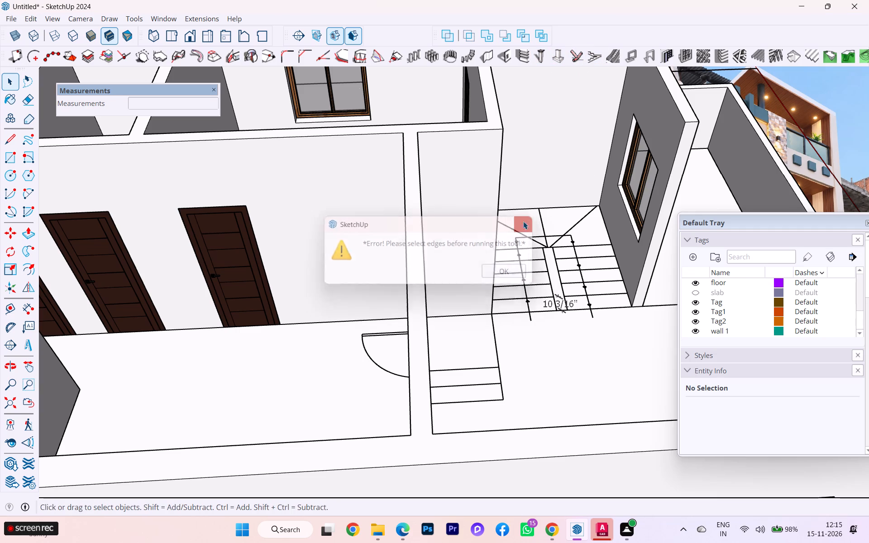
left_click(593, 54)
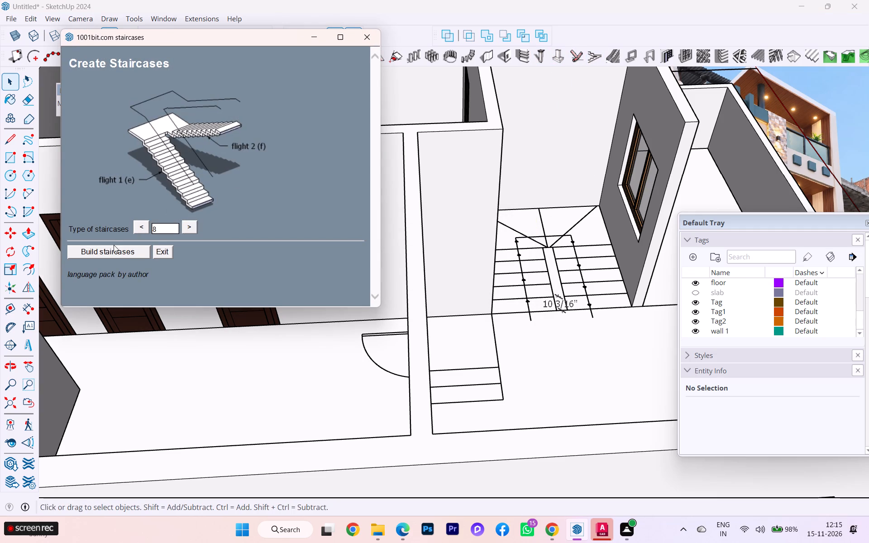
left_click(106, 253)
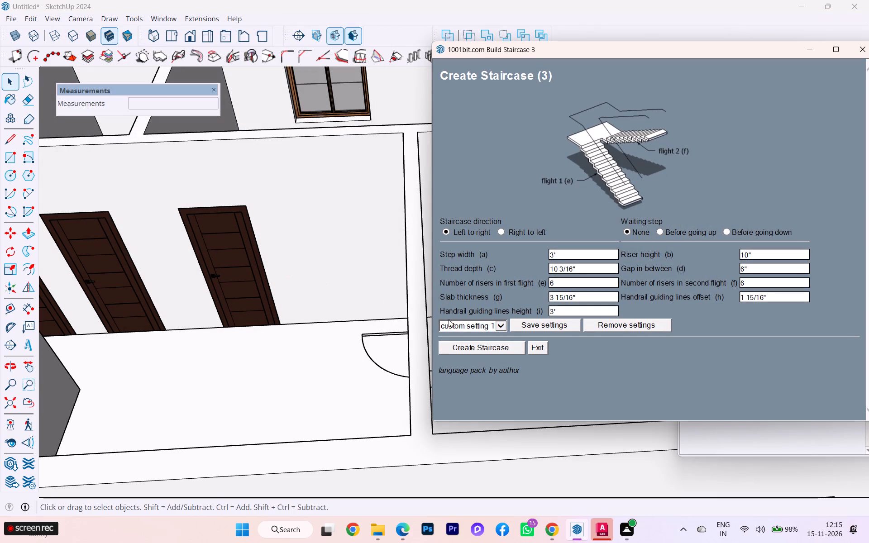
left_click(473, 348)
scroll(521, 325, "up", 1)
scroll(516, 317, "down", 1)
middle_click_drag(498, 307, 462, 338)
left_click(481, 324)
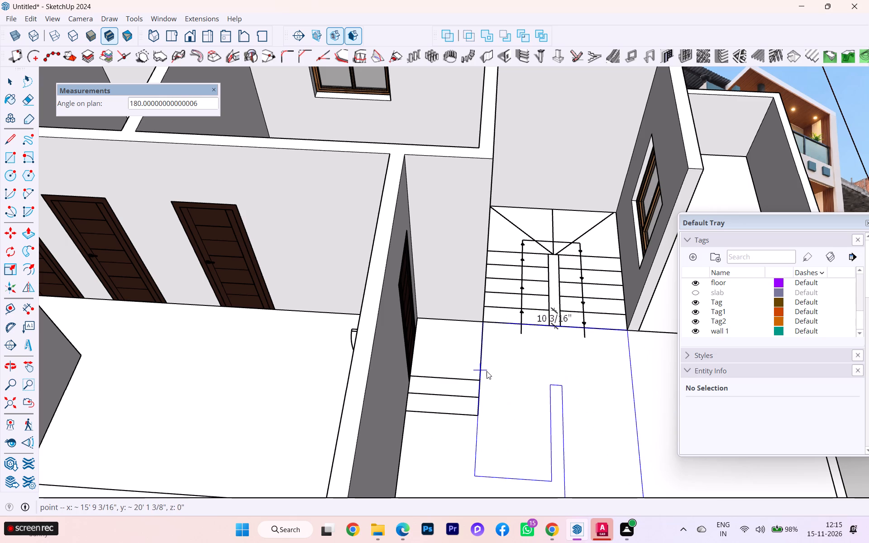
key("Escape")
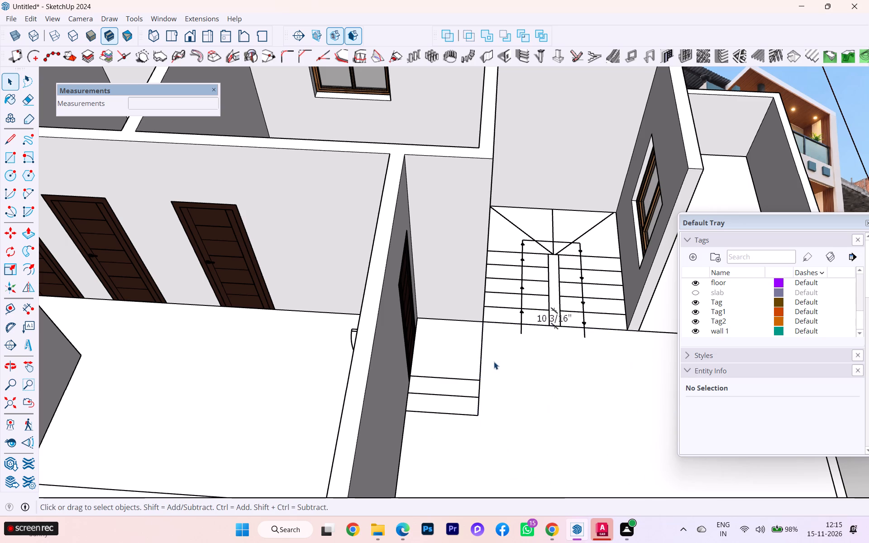
Create the two-flight staircase with the entered settings, anchoring it at the stairwell's back corner beside the first flight and aligning it along the side wall.
scroll(486, 338, "down", 2)
left_click(597, 54)
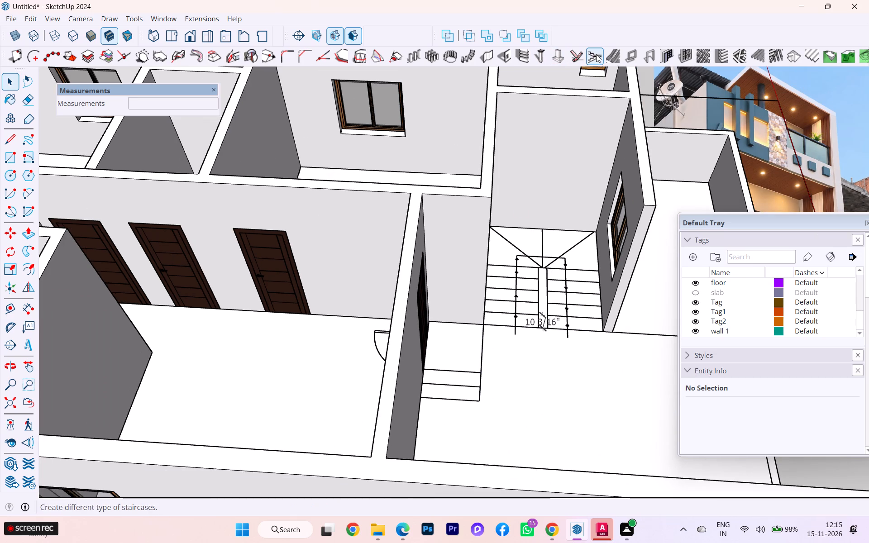
left_click(106, 250)
scroll(475, 245, "down", 1)
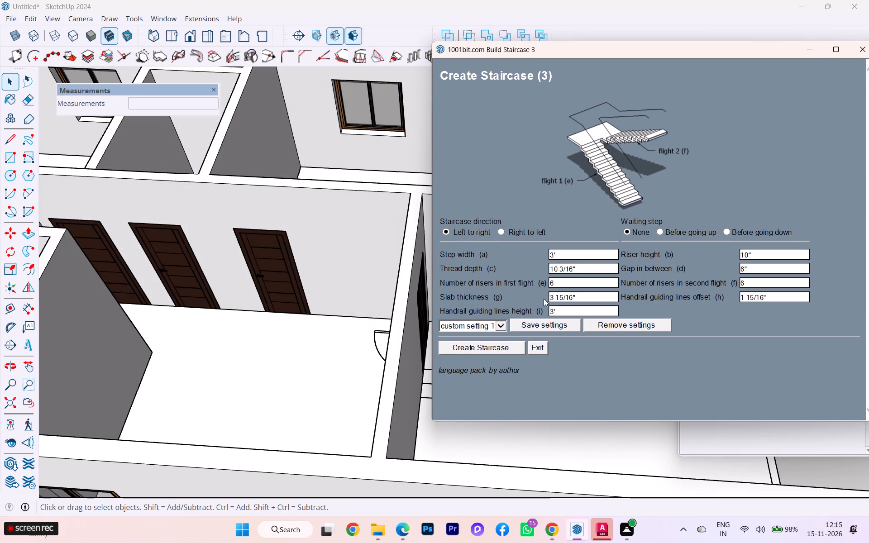
left_click(504, 352)
scroll(389, 344, "down", 5)
scroll(501, 289, "up", 4)
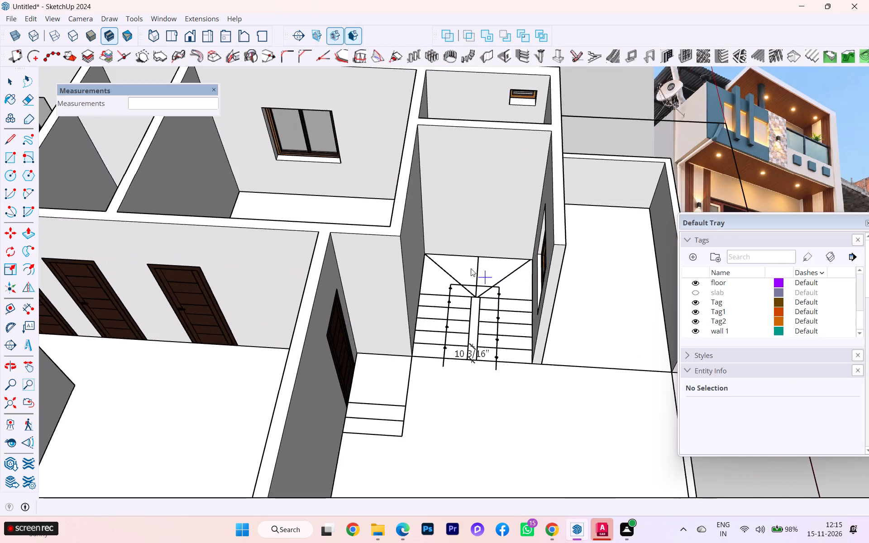
scroll(471, 268, "up", 4)
left_click(415, 252)
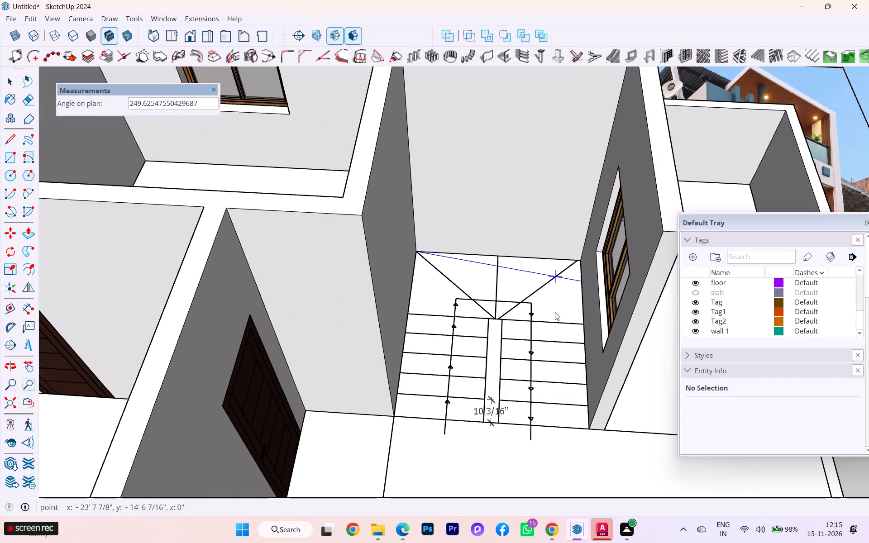
left_click(393, 418)
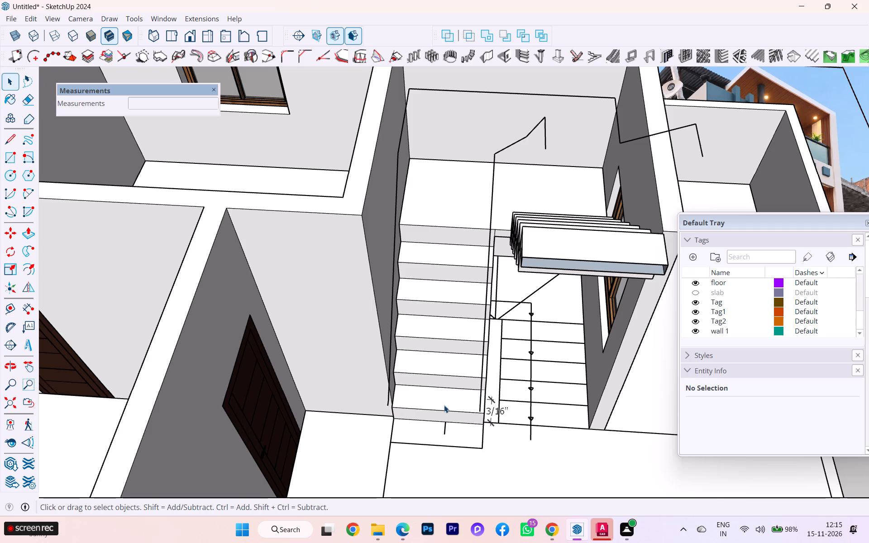
Inspect the placed staircase from several angles, checking both flights and the landing against the stair plan and surrounding walls.
scroll(508, 350, "up", 1)
scroll(482, 343, "down", 3)
middle_click_drag(371, 344, 542, 421)
scroll(617, 301, "up", 2)
scroll(619, 300, "down", 3)
scroll(619, 299, "up", 2)
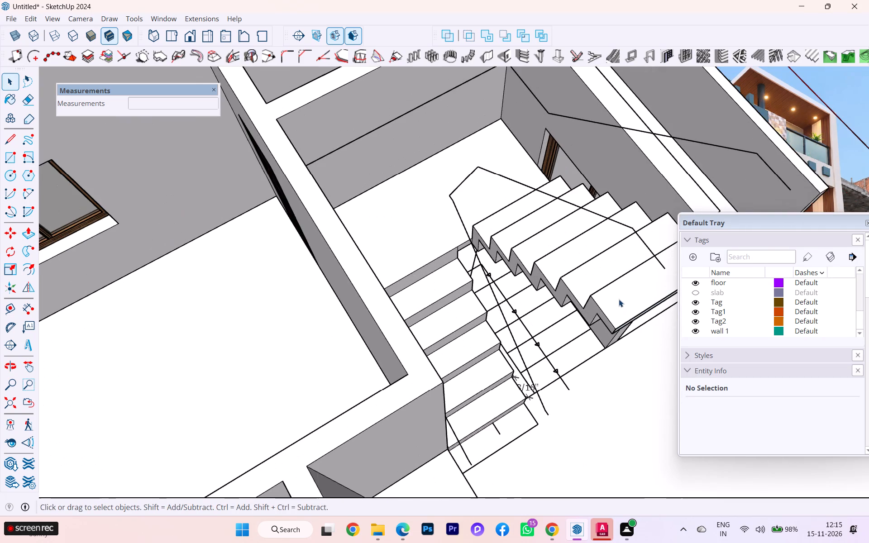
scroll(592, 301, "up", 3)
scroll(509, 307, "down", 1)
scroll(507, 307, "up", 1)
scroll(506, 307, "down", 3)
middle_click_drag(457, 318, 625, 256)
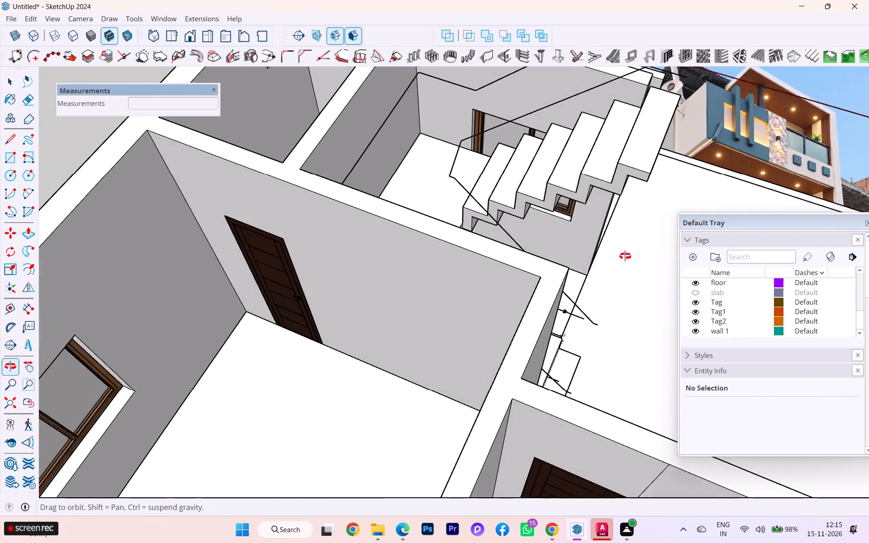
middle_click_drag(625, 256, 625, 253)
middle_click_drag(449, 232, 431, 239)
scroll(525, 244, "up", 3)
middle_click_drag(576, 264, 301, 299)
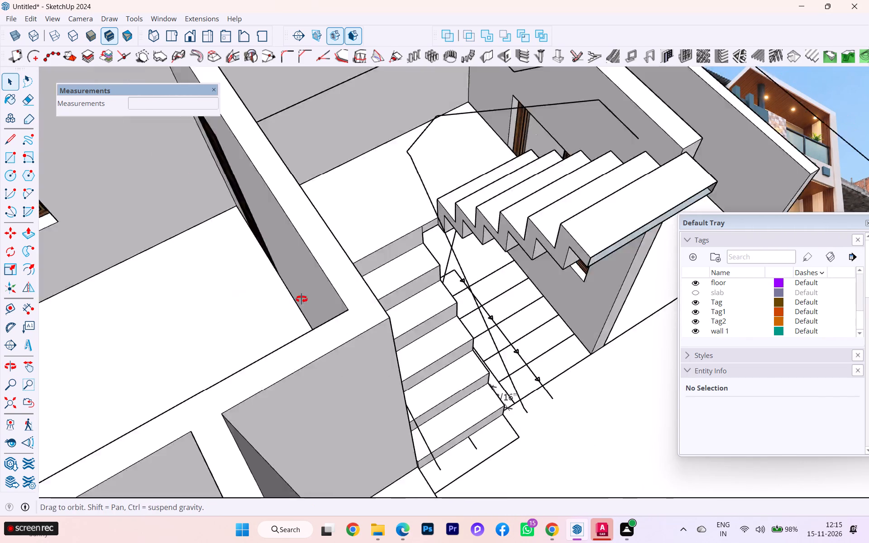
Examine the staircase's two flights, landing and underside from above, the front and the window side against the stair plan.
middle_click_drag(301, 299, 291, 302)
middle_click_drag(294, 296, 243, 221)
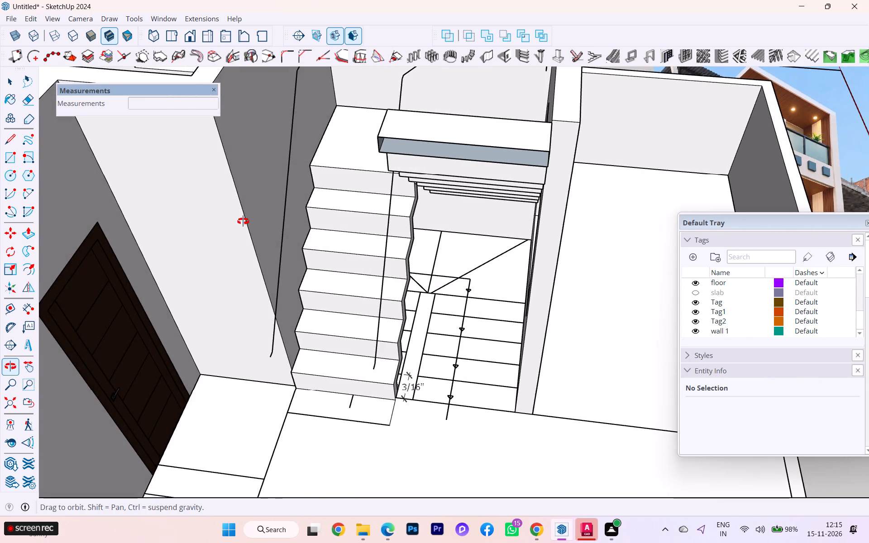
middle_click_drag(243, 221, 656, 395)
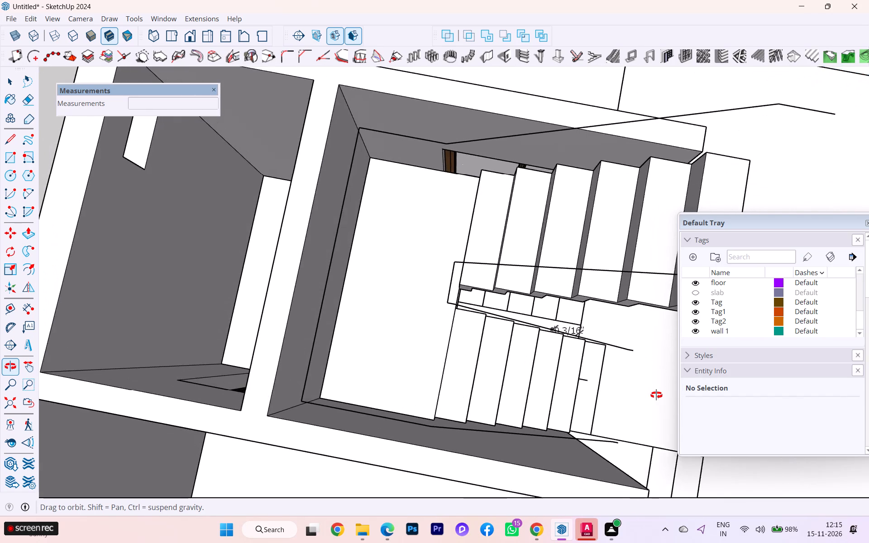
middle_click_drag(656, 395, 868, 353)
middle_click_drag(492, 333, 470, 334)
scroll(497, 336, "down", 1)
middle_click_drag(498, 337, 143, 218)
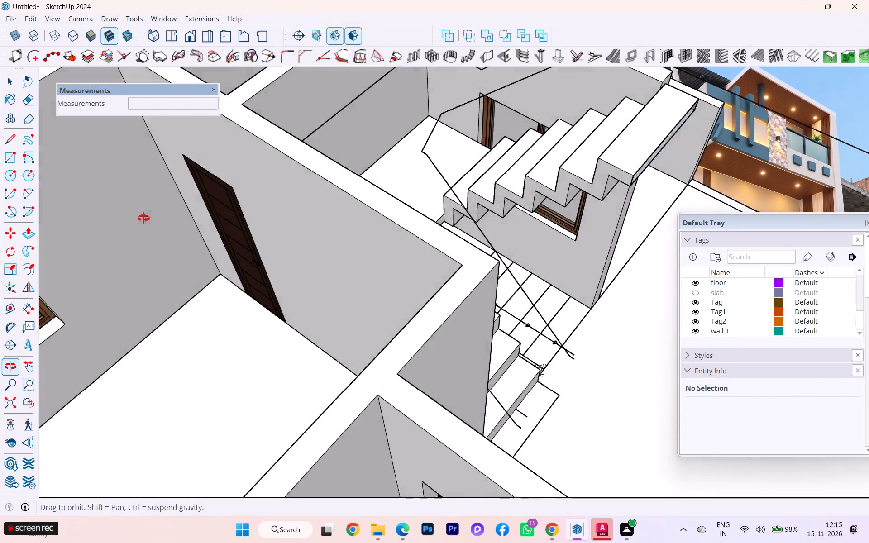
middle_click_drag(143, 218, 88, 181)
scroll(358, 232, "up", 4)
middle_click_drag(496, 207, 408, 304)
scroll(396, 277, "down", 1)
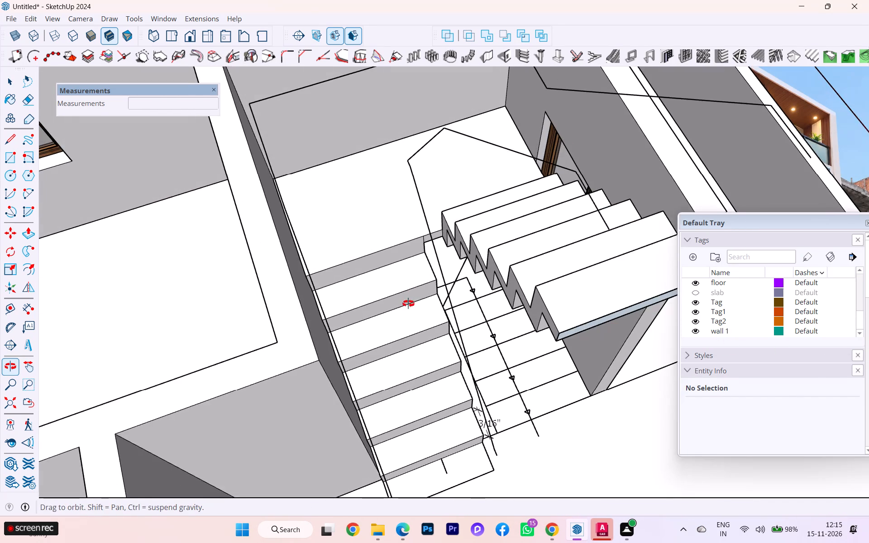
middle_click_drag(408, 304, 411, 314)
scroll(499, 298, "up", 2)
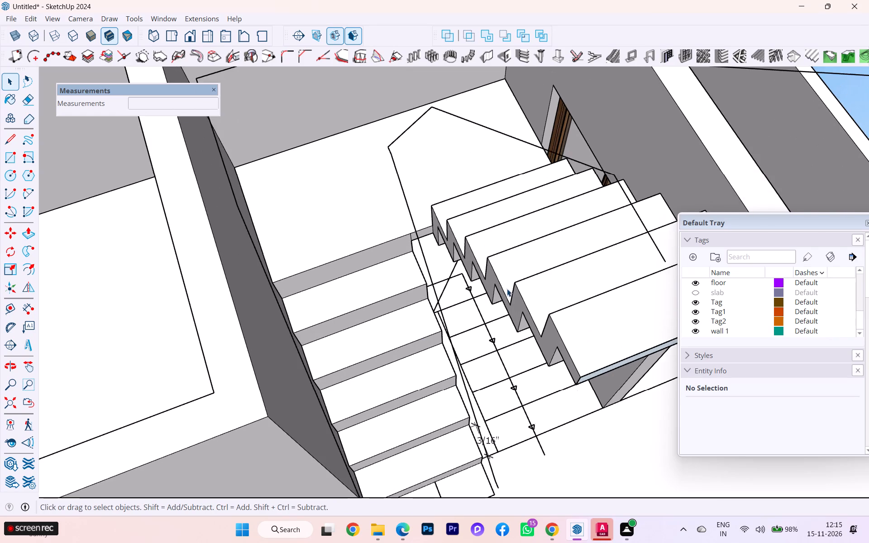
scroll(503, 289, "down", 3)
middle_click_drag(461, 291, 0, 120)
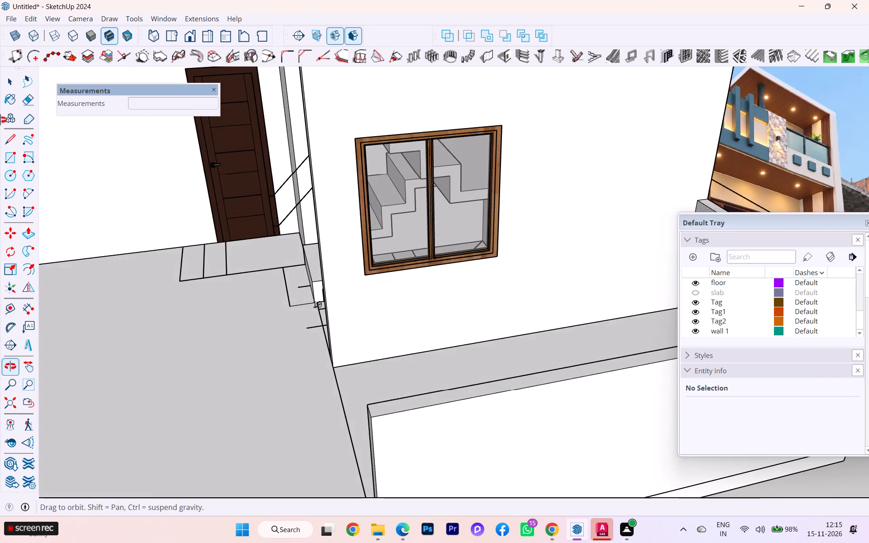
middle_click_drag(0, 120, 38, 154)
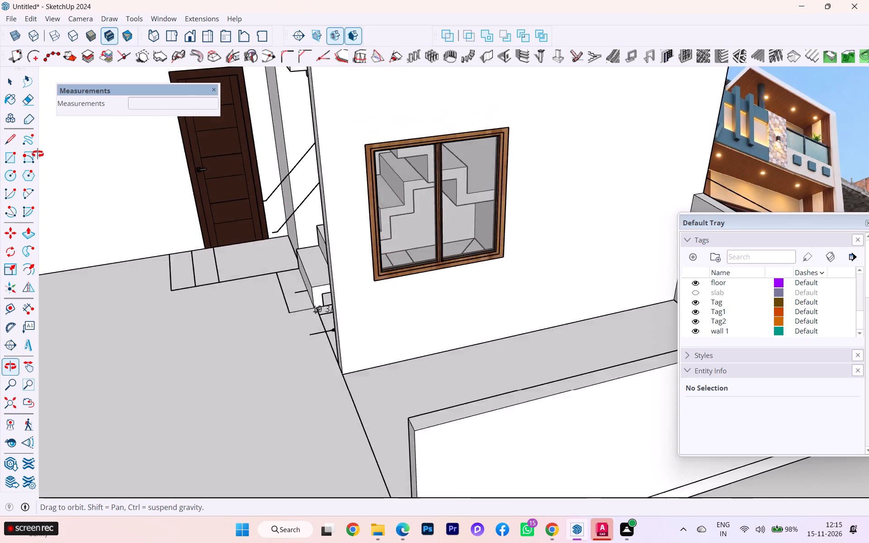
middle_click_drag(38, 154, 620, 237)
scroll(444, 199, "up", 4)
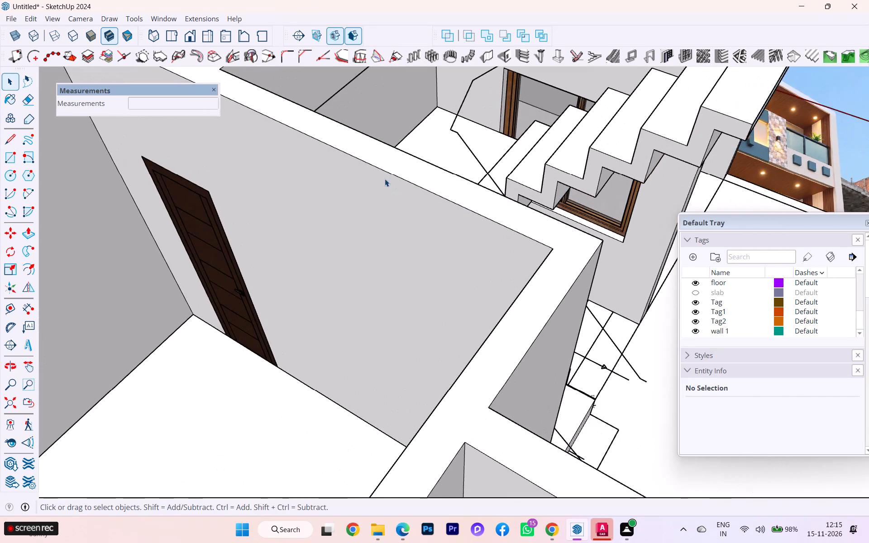
scroll(385, 180, "down", 4)
middle_click_drag(462, 202, 243, 313)
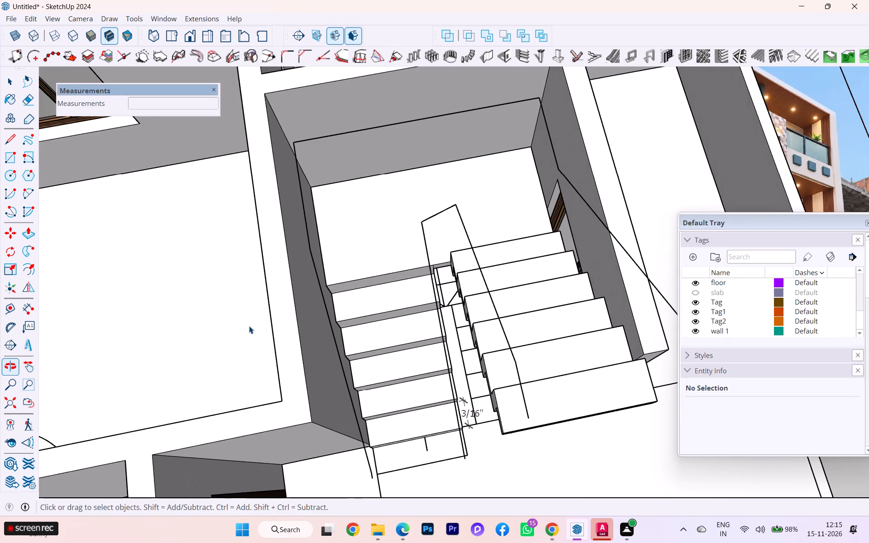
scroll(370, 271, "down", 2)
scroll(371, 274, "up", 2)
scroll(372, 275, "down", 1)
middle_click_drag(375, 289, 365, 240)
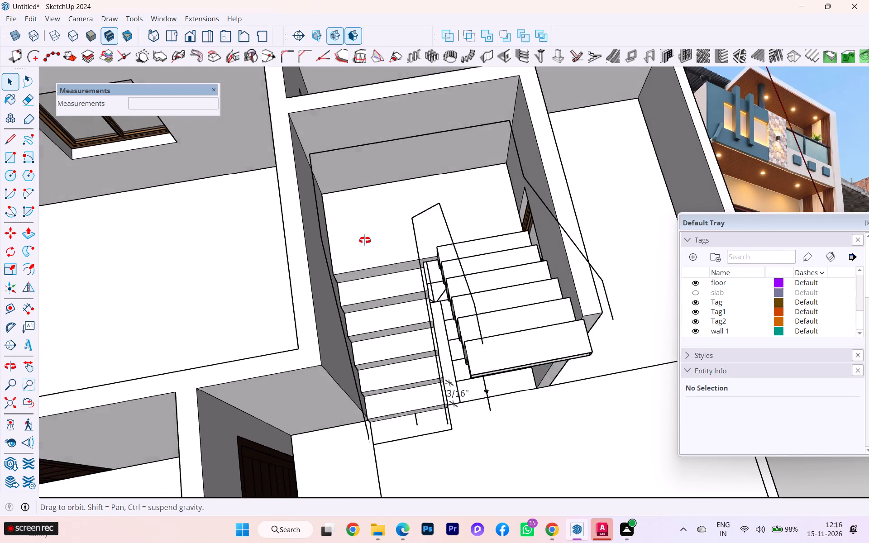
middle_click_drag(365, 240, 325, 142)
scroll(406, 232, "up", 4)
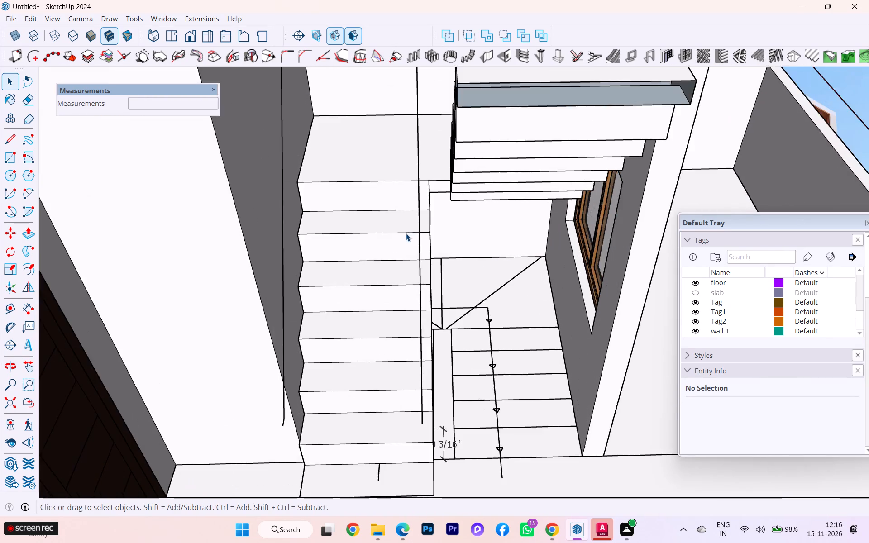
scroll(410, 241, "down", 2)
middle_click_drag(407, 250, 195, 207)
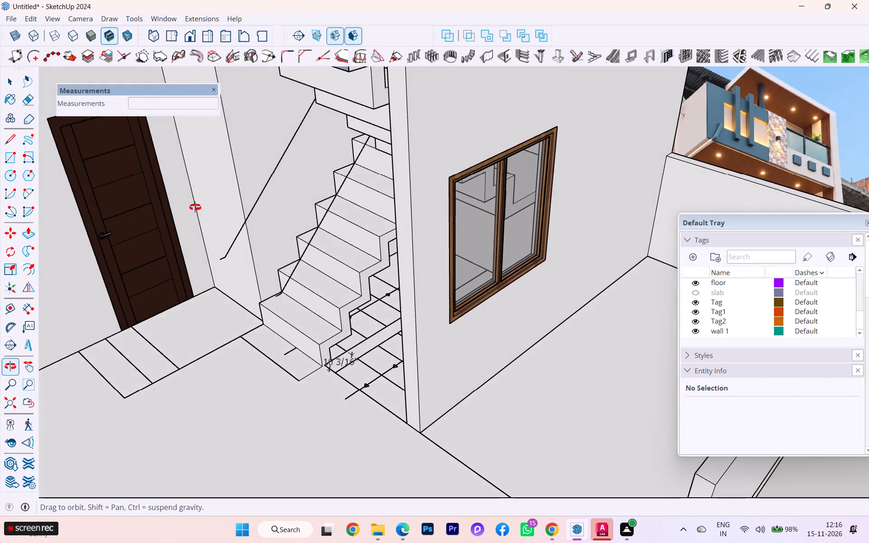
middle_click_drag(195, 207, 363, 219)
scroll(332, 373, "up", 3)
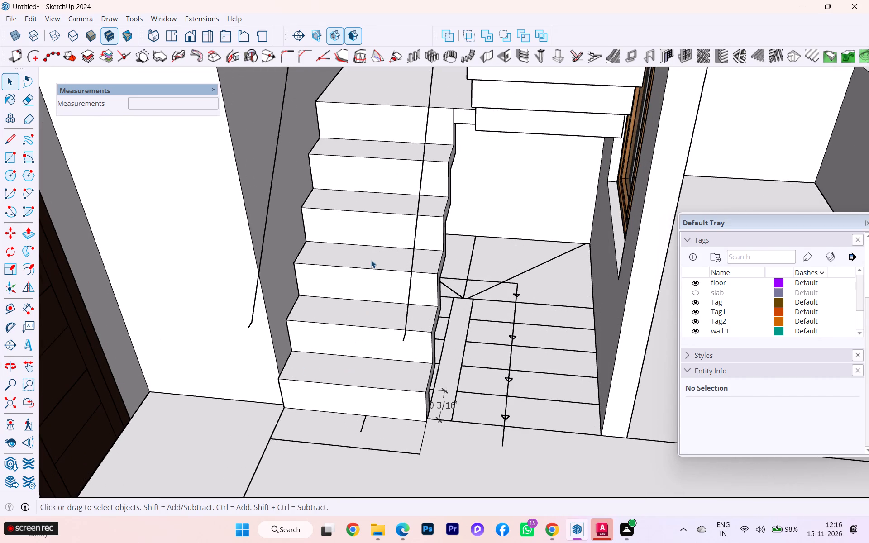
scroll(393, 152, "down", 2)
middle_click_drag(410, 202, 422, 227)
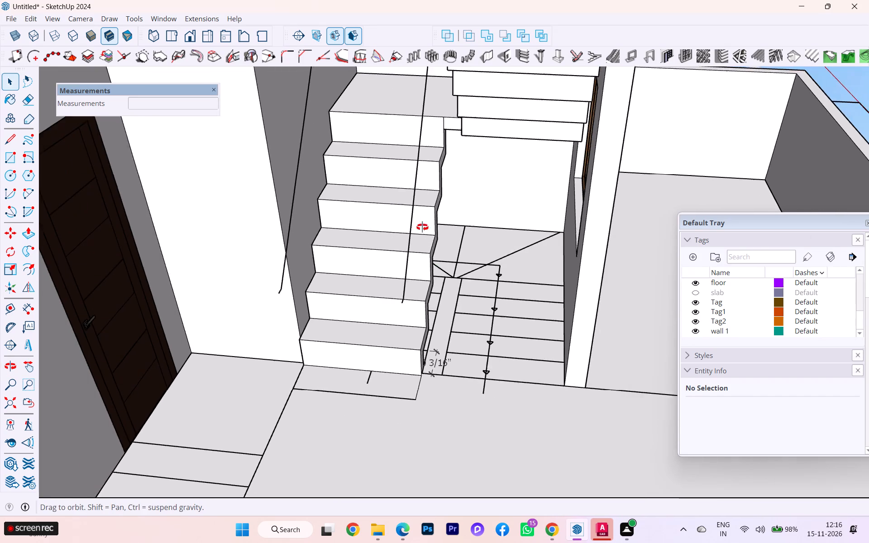
middle_click_drag(422, 227, 441, 323)
middle_click_drag(441, 323, 443, 349)
middle_click_drag(501, 416, 690, 482)
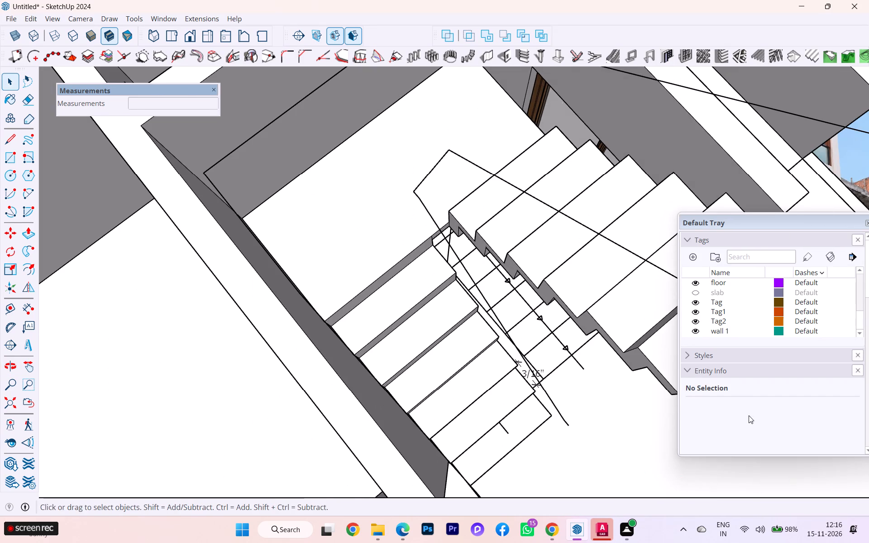
middle_click_drag(397, 351, 864, 297)
scroll(463, 175, "up", 3)
scroll(445, 184, "down", 2)
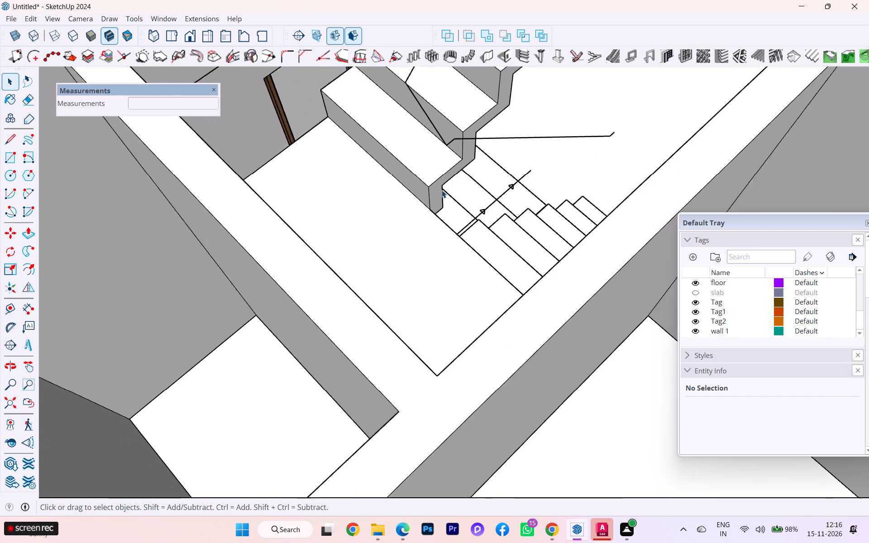
scroll(442, 190, "down", 2)
scroll(450, 128, "down", 8)
middle_click_drag(478, 185, 56, 242)
scroll(0, 220, "down", 1)
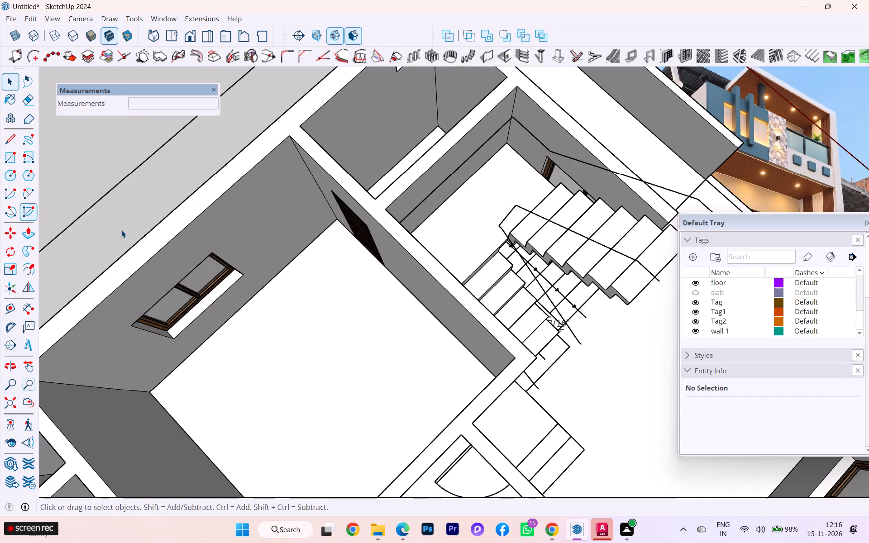
scroll(611, 386, "up", 2)
scroll(614, 386, "down", 1)
scroll(614, 386, "up", 1)
scroll(508, 372, "down", 1)
middle_click_drag(488, 359, 358, 227)
scroll(583, 361, "up", 5)
scroll(592, 367, "down", 1)
scroll(592, 367, "up", 3)
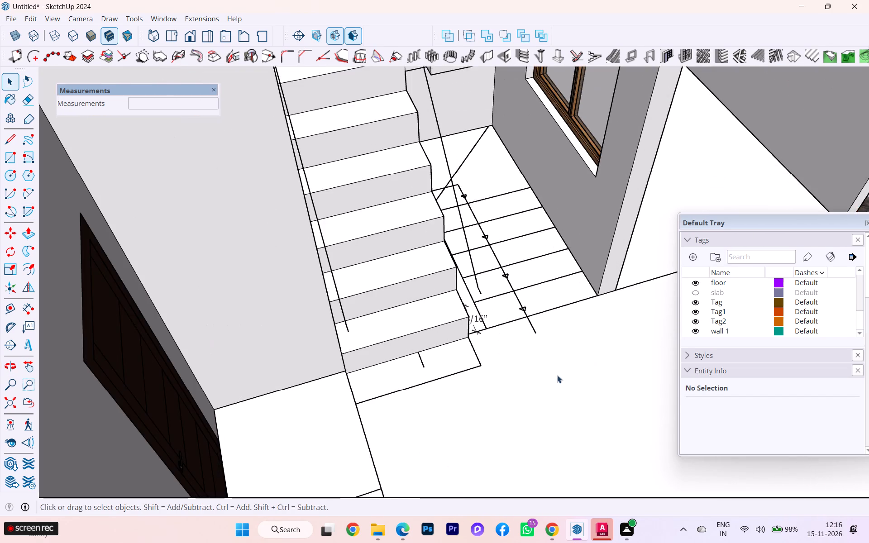
middle_click_drag(549, 372, 330, 273)
middle_click_drag(330, 273, 431, 374)
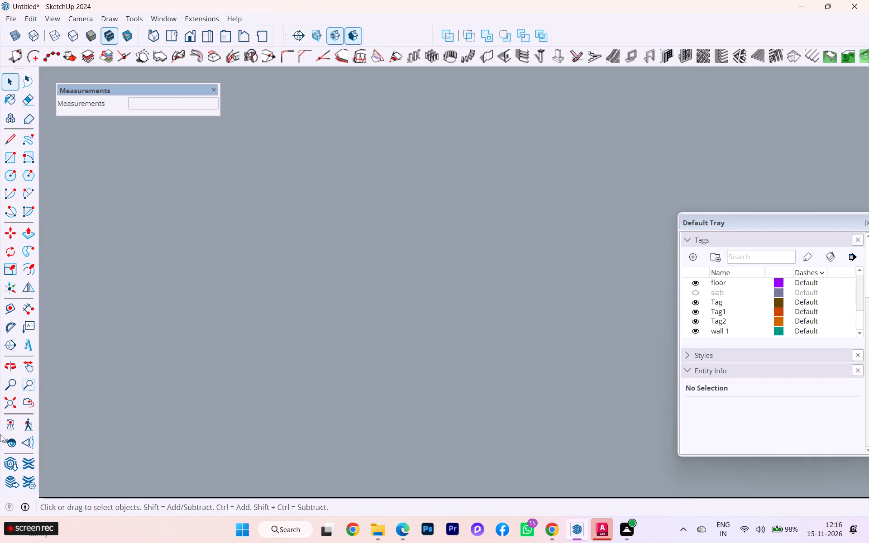
Review the whole house model from several sides, checking how the staircase sits among the surrounding walls, doors and windows.
left_click(14, 403)
scroll(535, 283, "up", 1)
middle_click_drag(535, 283, 187, 262)
scroll(507, 297, "down", 1)
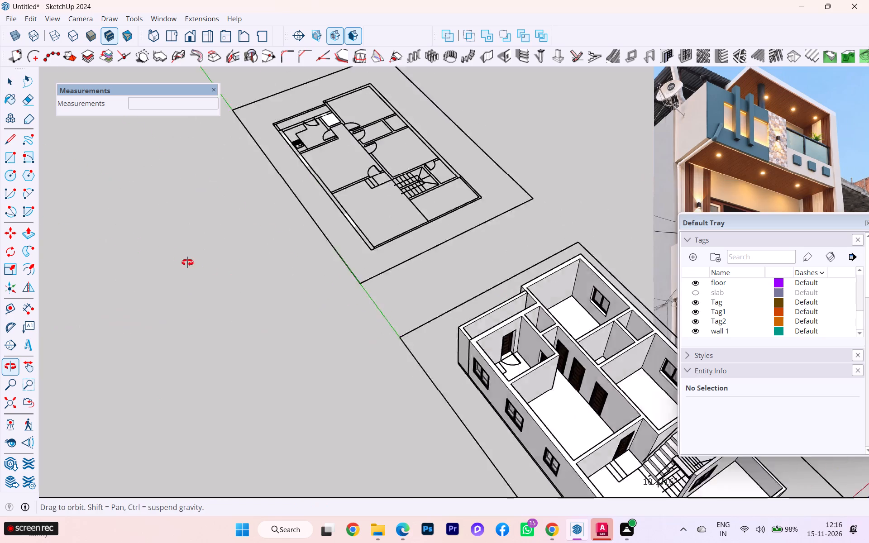
middle_click_drag(187, 262, 180, 259)
scroll(295, 261, "down", 1)
scroll(296, 261, "up", 1)
scroll(297, 261, "down", 2)
scroll(500, 448, "up", 5)
scroll(524, 480, "down", 1)
scroll(524, 480, "up", 9)
scroll(532, 464, "down", 2)
scroll(532, 464, "up", 2)
scroll(532, 464, "down", 2)
scroll(532, 464, "up", 4)
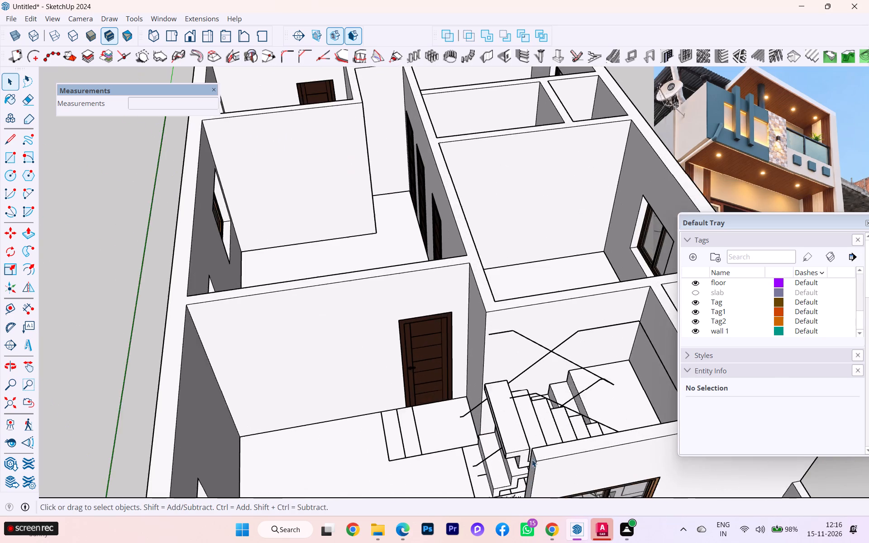
middle_click_drag(532, 459, 775, 468)
scroll(658, 391, "up", 6)
scroll(466, 382, "down", 2)
middle_click_drag(458, 383, 684, 452)
scroll(585, 317, "down", 2)
middle_click_drag(640, 320, 552, 322)
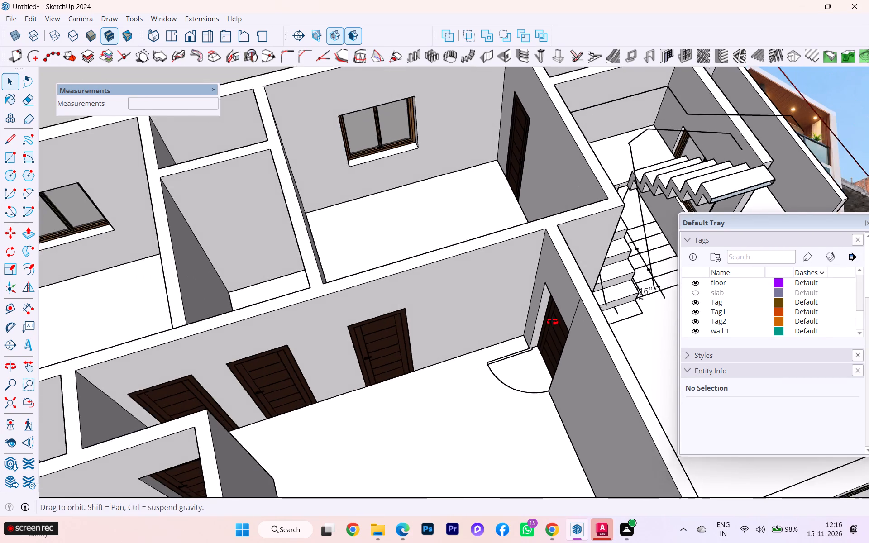
middle_click_drag(552, 322, 368, 212)
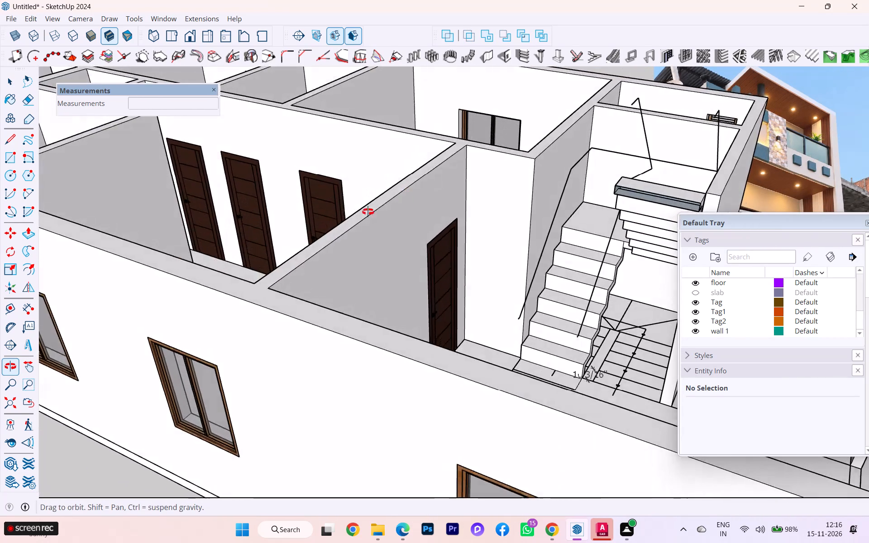
middle_click_drag(368, 212, 572, 260)
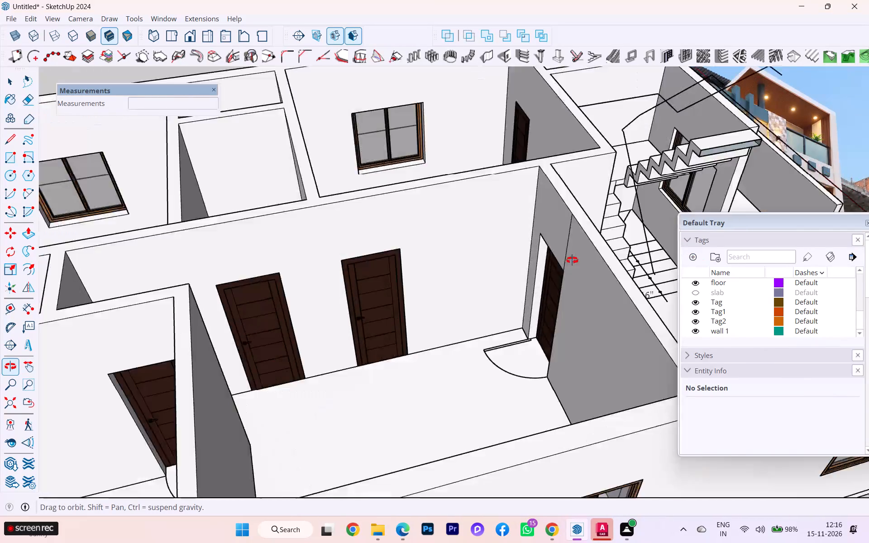
middle_click_drag(572, 260, 548, 267)
scroll(616, 263, "down", 4)
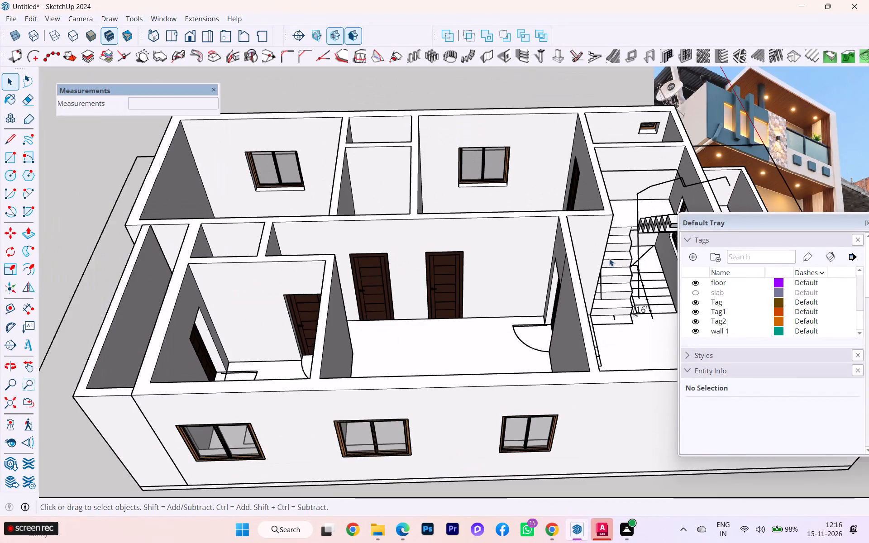
scroll(603, 257, "down", 1)
middle_click_drag(603, 257, 393, 196)
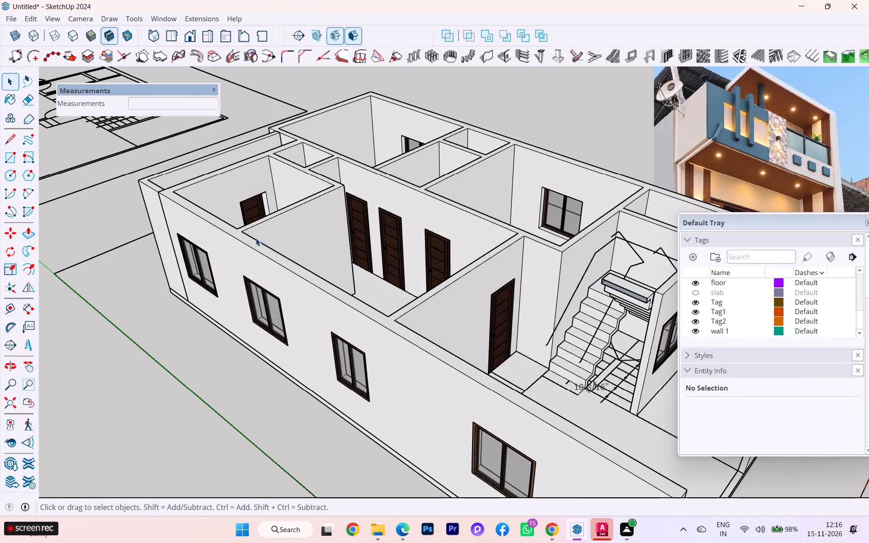
scroll(438, 300, "down", 1)
scroll(661, 327, "down", 1)
scroll(641, 365, "up", 3)
scroll(470, 362, "down", 1)
middle_click_drag(470, 362, 583, 357)
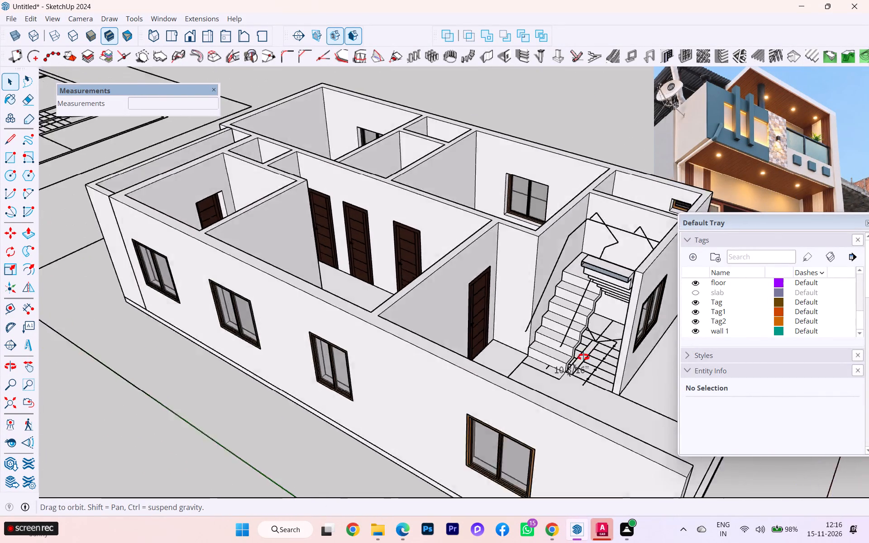
middle_click_drag(583, 357, 352, 322)
scroll(477, 198, "up", 2)
scroll(477, 197, "down", 1)
scroll(477, 197, "up", 1)
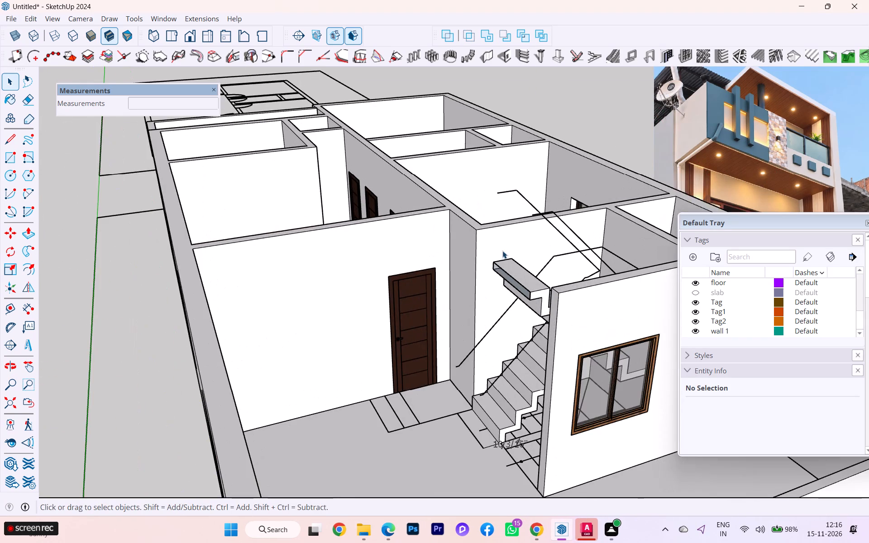
scroll(506, 258, "up", 2)
scroll(521, 291, "down", 1)
scroll(525, 295, "up", 2)
scroll(525, 295, "down", 1)
scroll(525, 295, "up", 2)
scroll(525, 295, "down", 2)
middle_click_drag(556, 285, 441, 288)
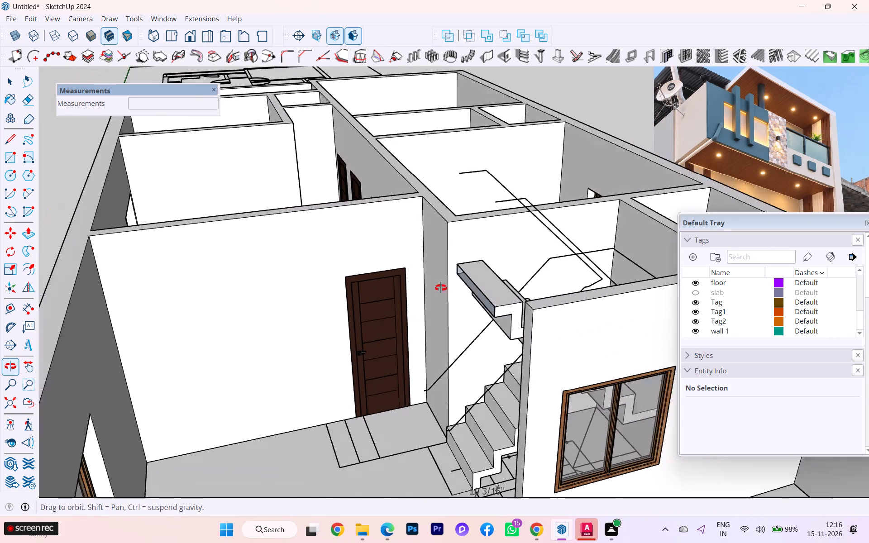
middle_click_drag(441, 288, 434, 286)
scroll(537, 271, "down", 2)
scroll(628, 262, "down", 1)
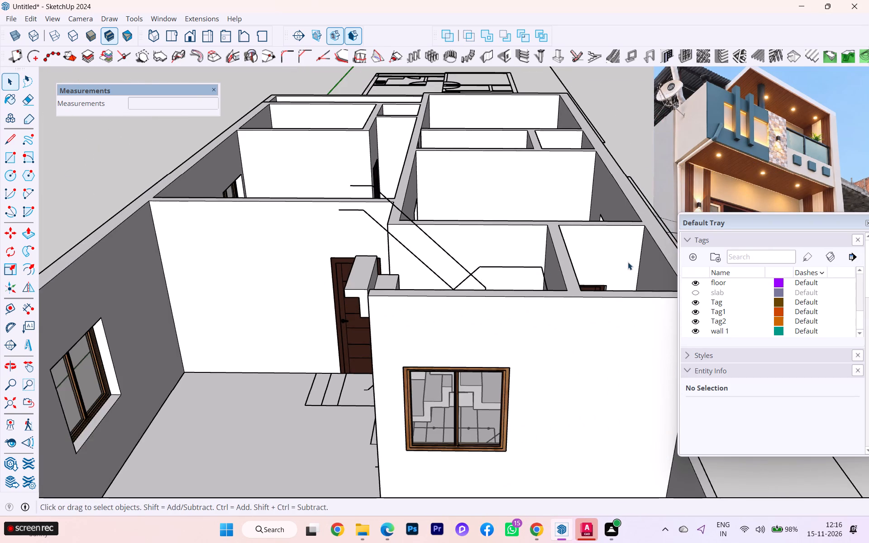
scroll(628, 262, "down", 3)
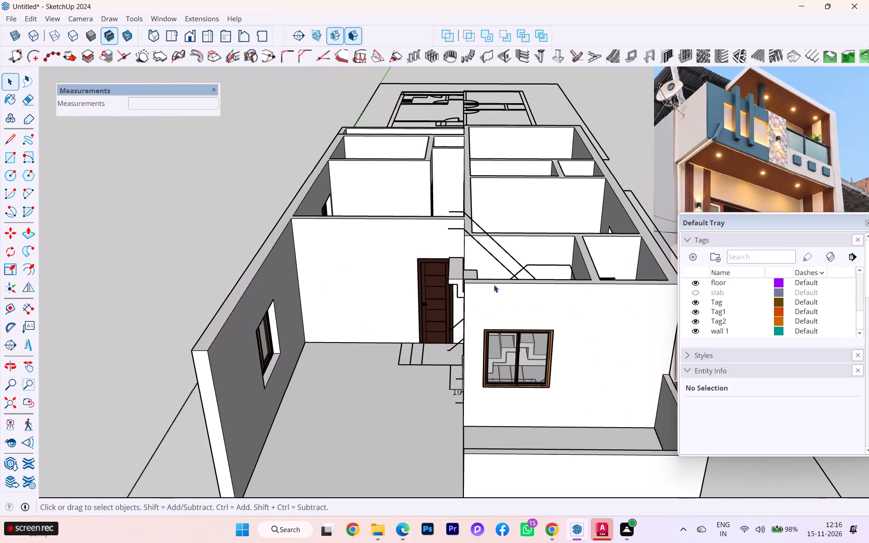
scroll(494, 285, "down", 1)
Delete the two-flight staircase from the stairwell, keeping the stair plan lines on the floor.
middle_click_drag(494, 281, 678, 310)
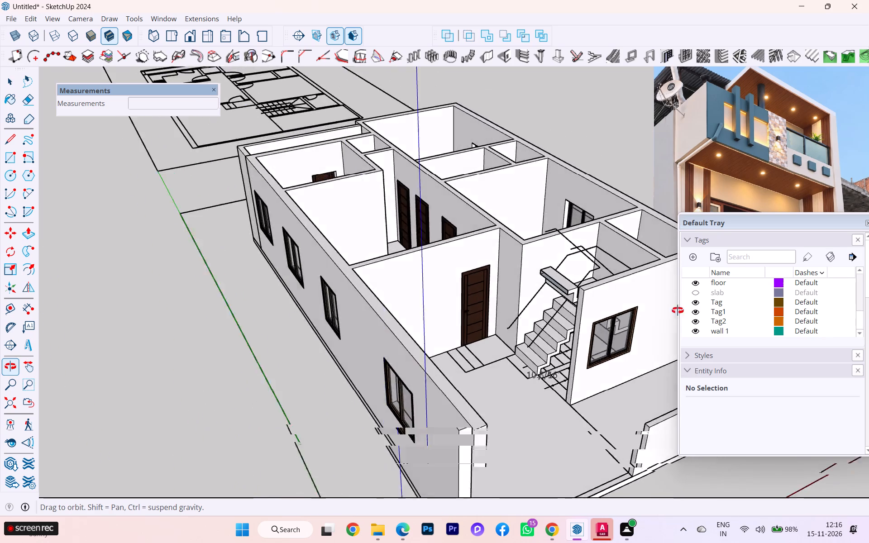
middle_click_drag(678, 310, 697, 310)
scroll(583, 309, "up", 3)
scroll(617, 233, "up", 1)
left_click(602, 249)
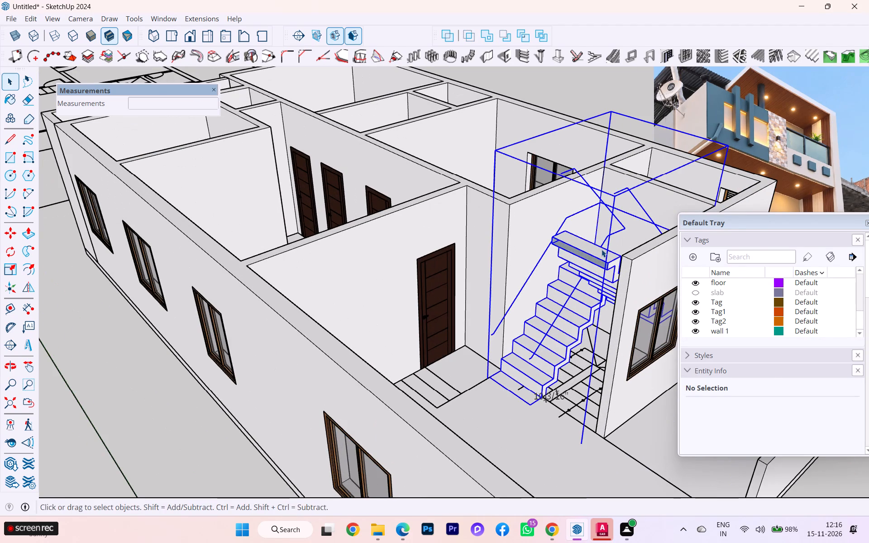
key("Delete")
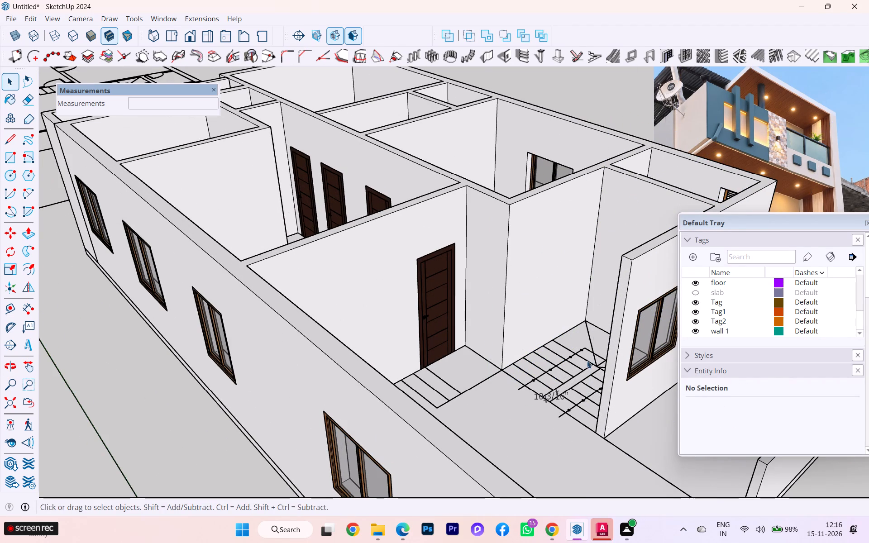
middle_click_drag(551, 407, 658, 443)
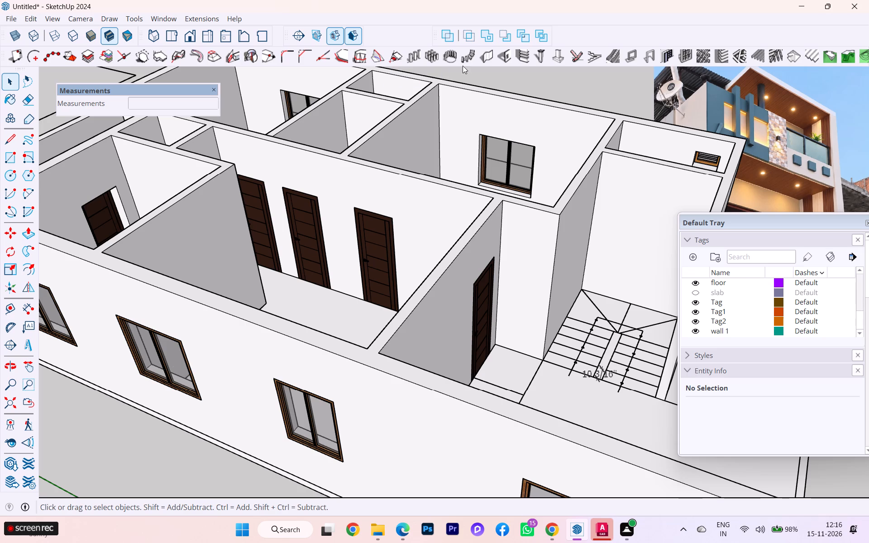
Start a new MajStair staircase, setting the stair type to Type A and the stair number to 12.
left_click(208, 14)
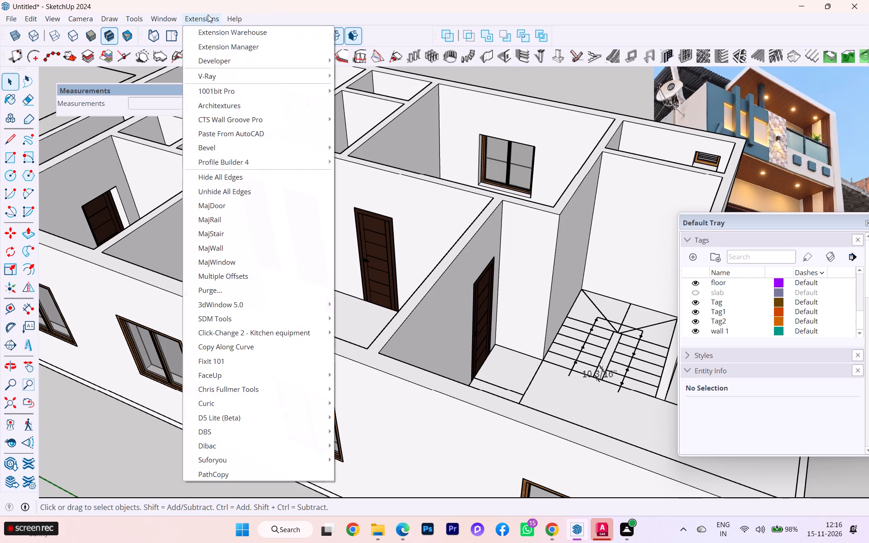
left_click(242, 231)
left_click(318, 196)
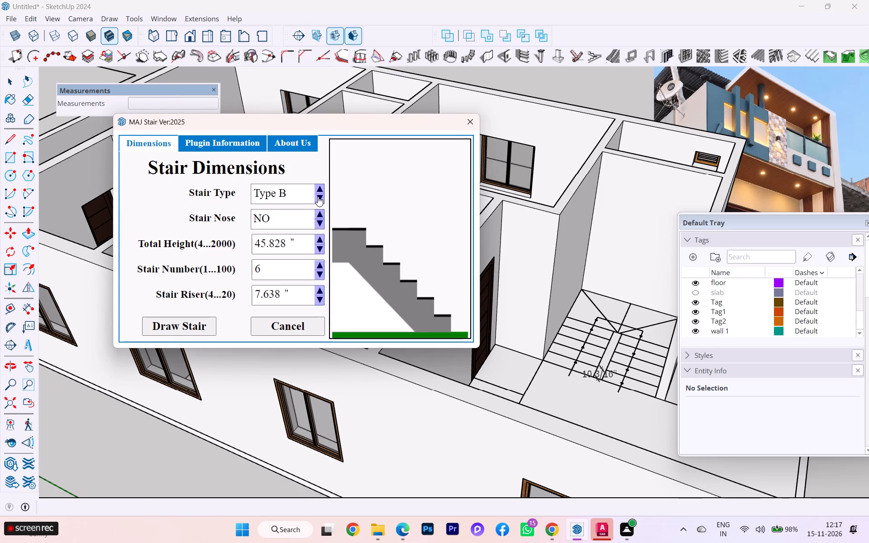
left_click(318, 196)
double_click(318, 196)
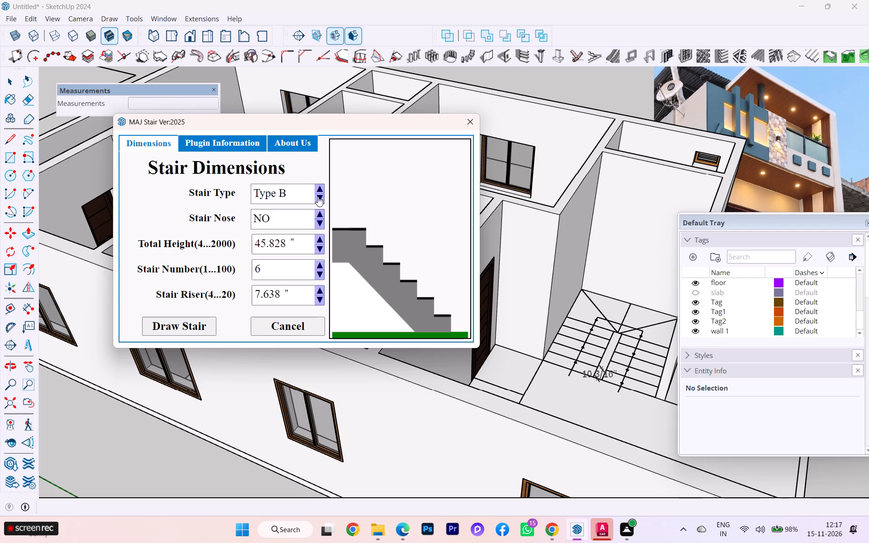
left_click(318, 196)
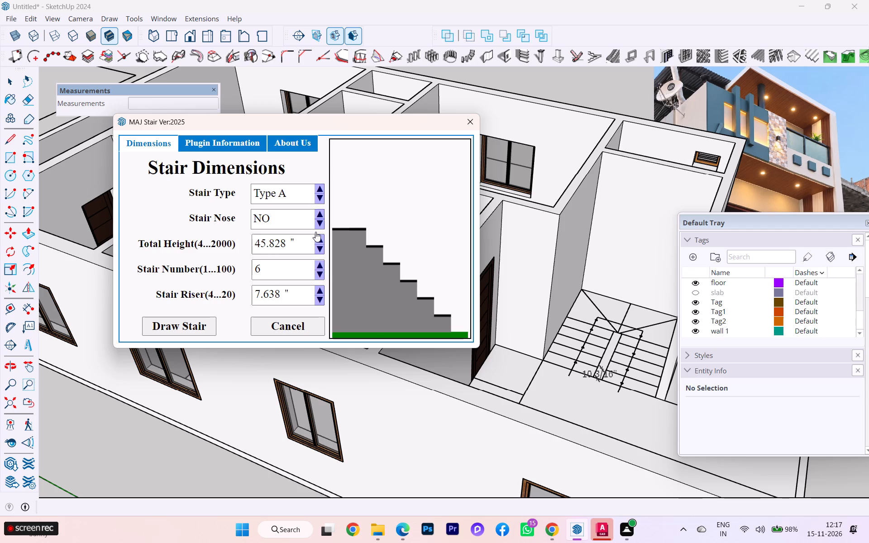
left_click(271, 268)
left_click_drag(271, 268, 237, 270)
type("10")
key("BackSpace")
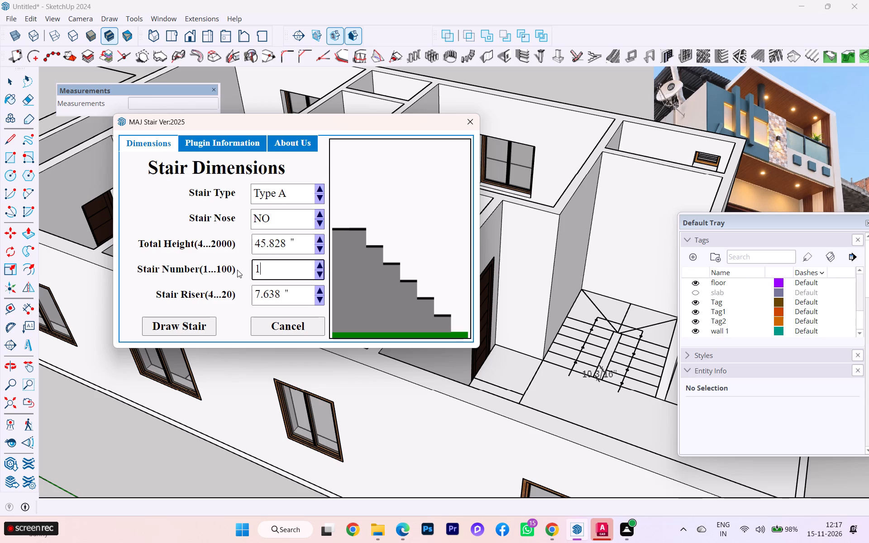
key("2")
Set the stair nose to YES and the total height to 120 inches, and start drawing the stair.
left_click(272, 216)
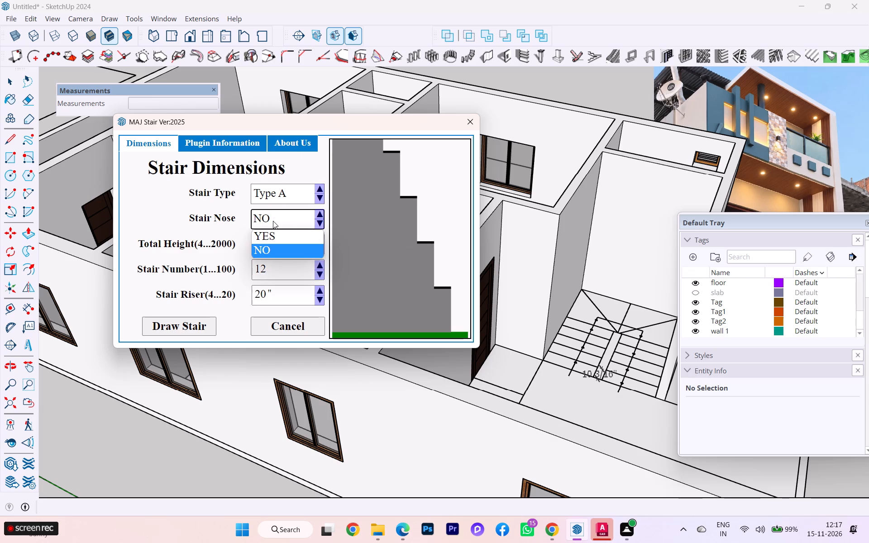
left_click(270, 235)
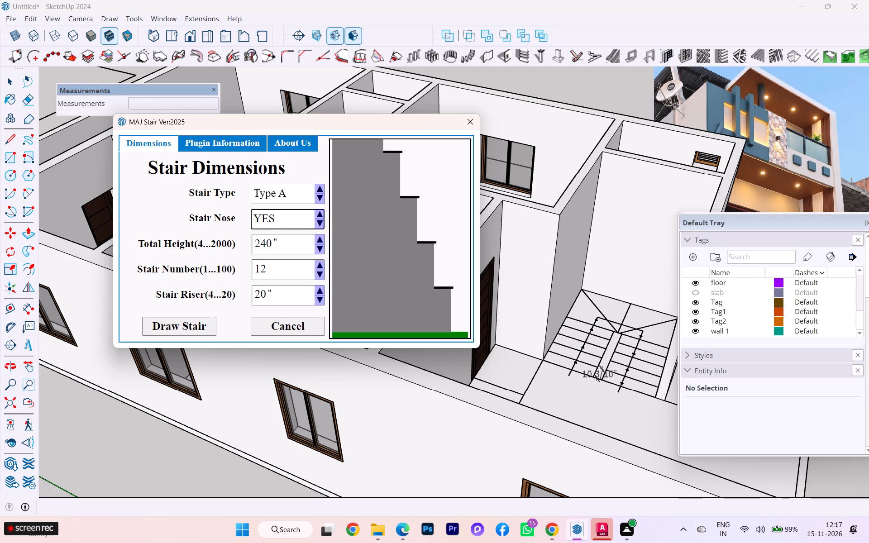
scroll(250, 236, "down", 1)
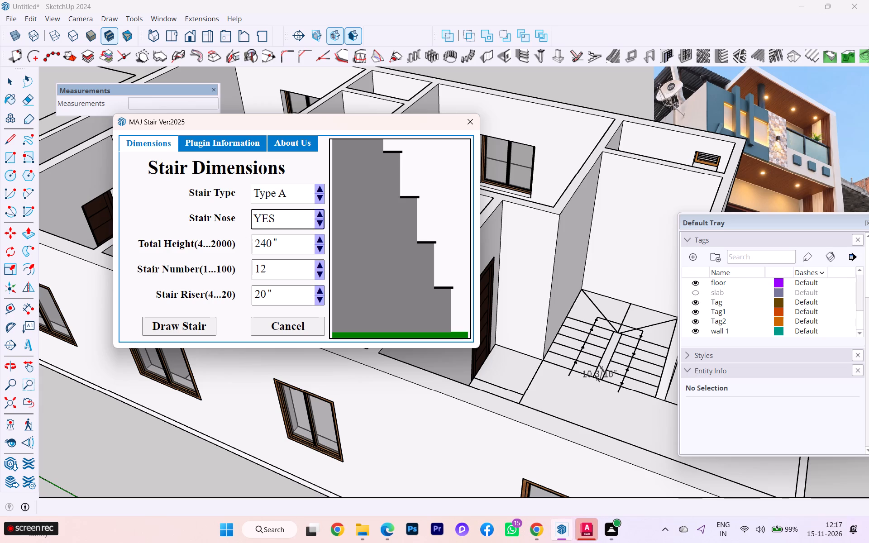
left_click(275, 241)
left_click(272, 244)
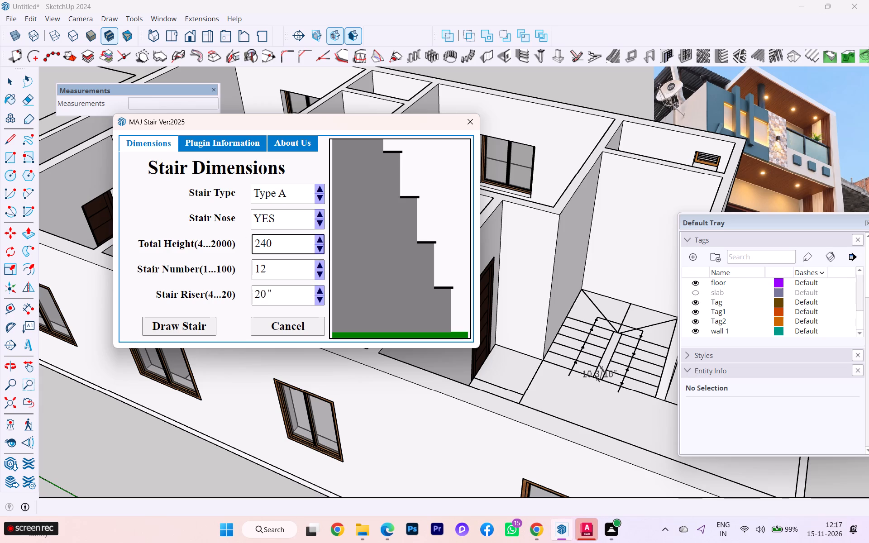
key("BackSpace")
key("BackSpace")
key("BackSpace")
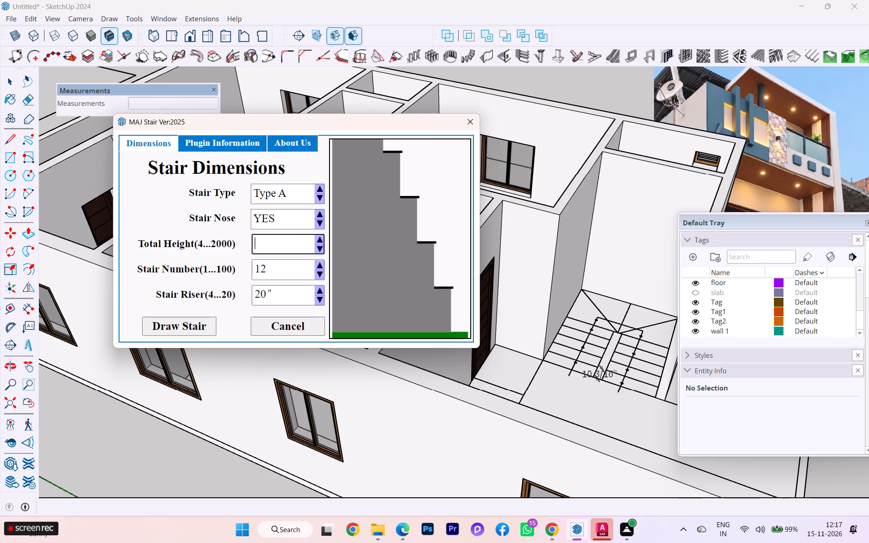
type("120")
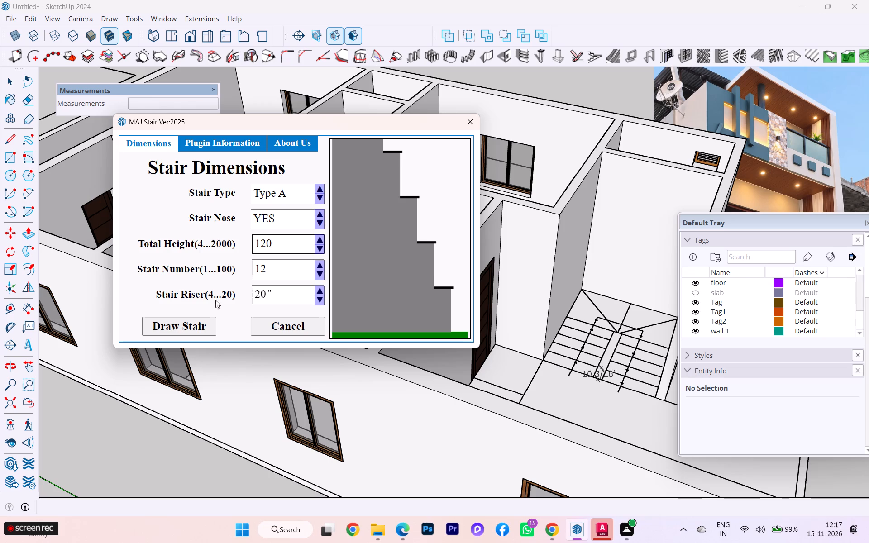
left_click(192, 328)
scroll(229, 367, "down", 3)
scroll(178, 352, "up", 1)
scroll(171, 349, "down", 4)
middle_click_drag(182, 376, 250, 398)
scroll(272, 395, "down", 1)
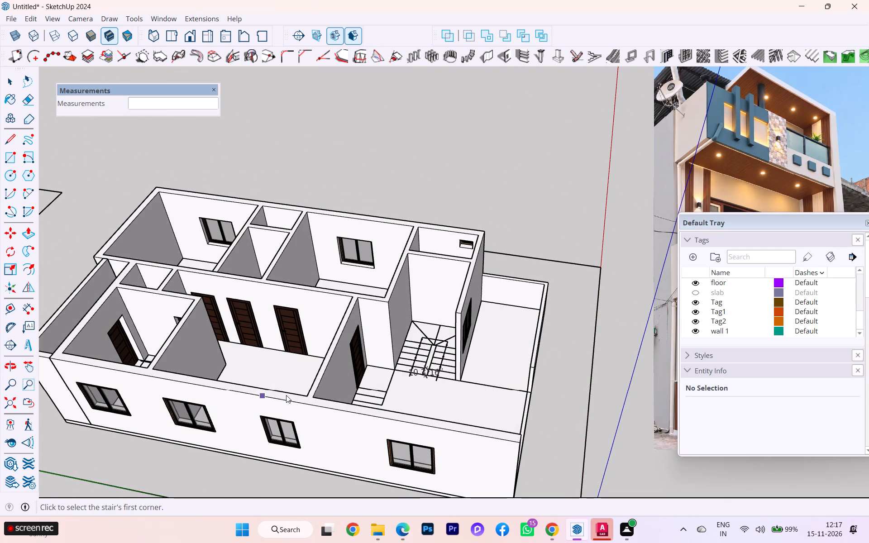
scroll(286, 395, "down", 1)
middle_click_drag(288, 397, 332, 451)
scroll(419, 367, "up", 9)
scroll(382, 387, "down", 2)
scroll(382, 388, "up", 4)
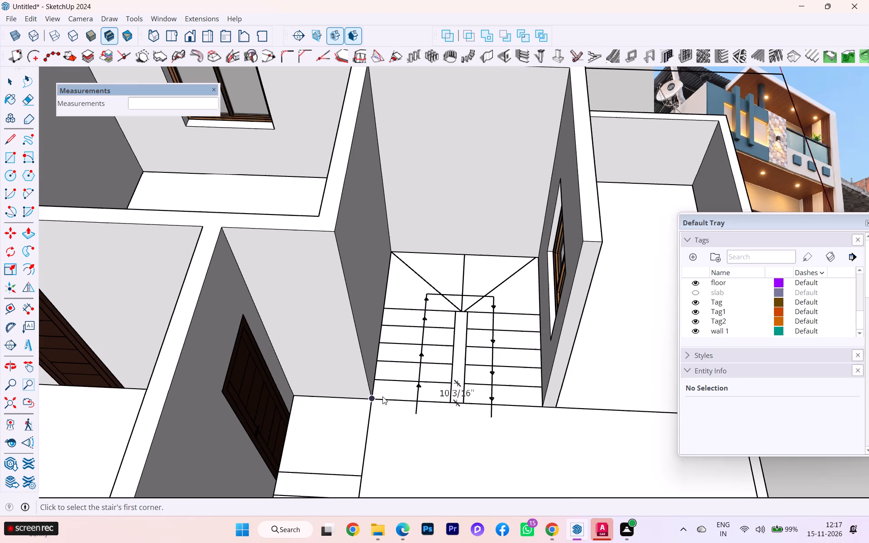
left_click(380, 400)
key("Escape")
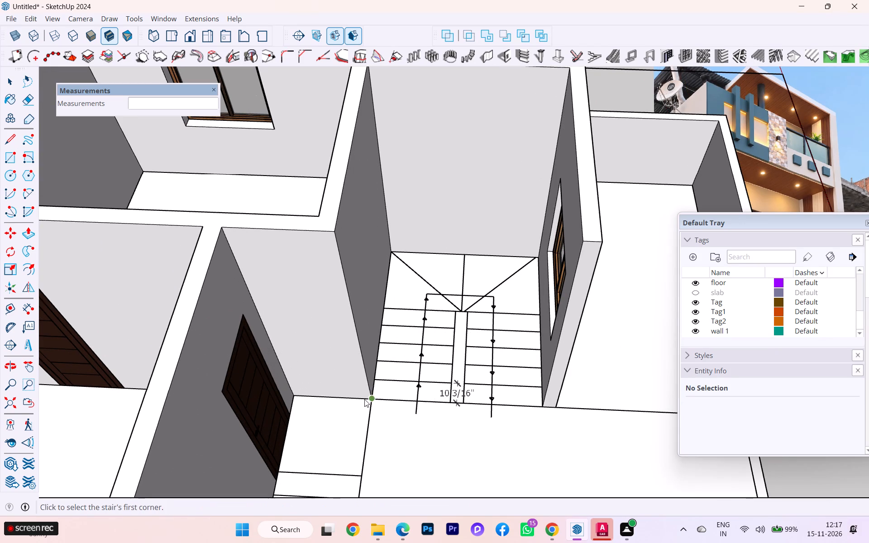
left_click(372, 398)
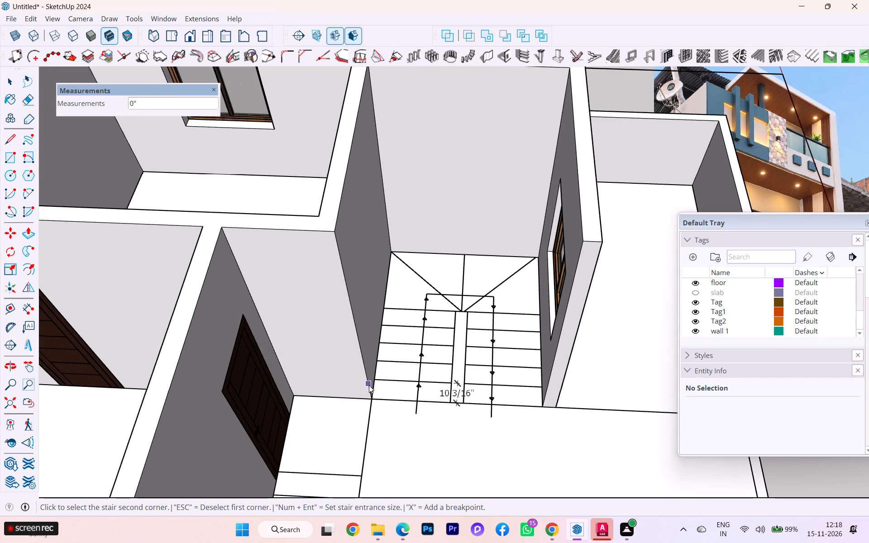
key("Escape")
Set the stair entrance across the upward flight's bottom line, from the central gap to the wall corner, and trace its first two treads.
scroll(429, 397, "up", 3)
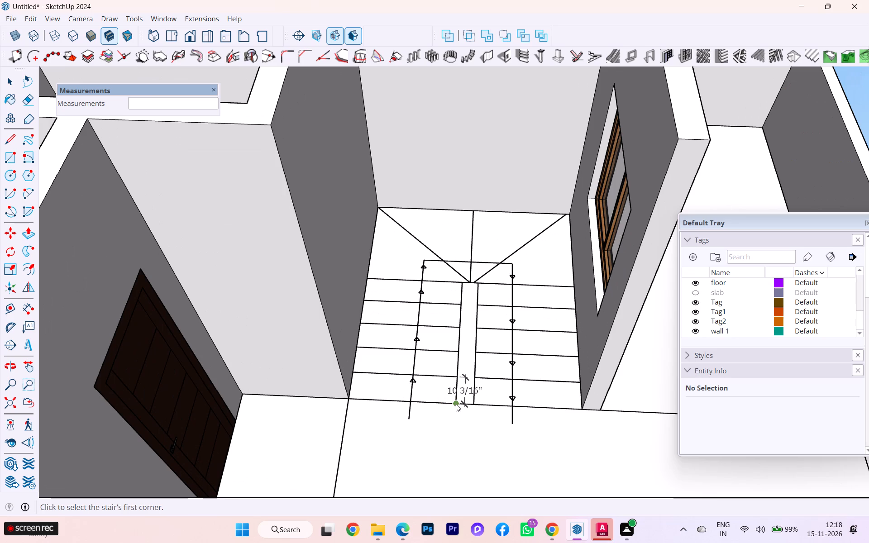
left_click(456, 404)
left_click(347, 397)
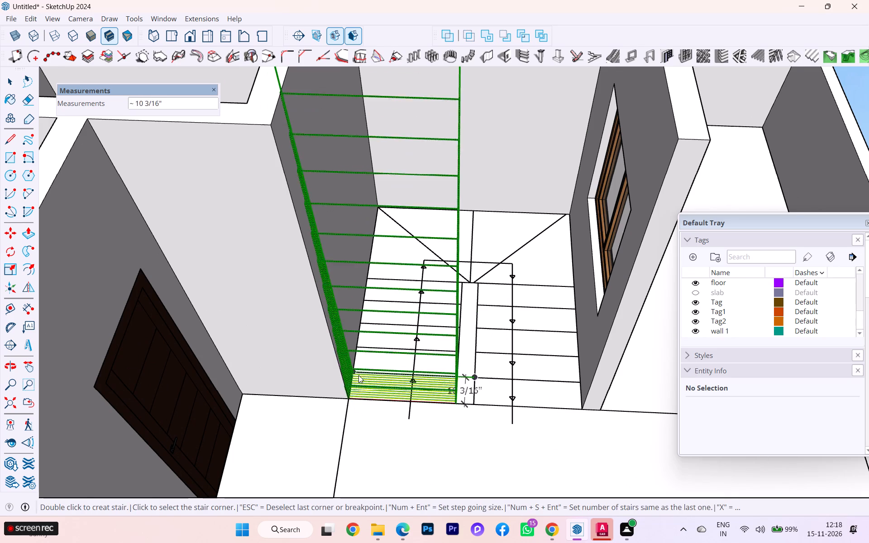
scroll(358, 375, "up", 1)
scroll(358, 375, "down", 1)
scroll(358, 375, "up", 1)
scroll(358, 375, "down", 1)
scroll(358, 375, "up", 5)
scroll(345, 368, "down", 1)
scroll(345, 368, "up", 3)
scroll(345, 368, "down", 1)
scroll(345, 368, "up", 2)
scroll(345, 368, "down", 2)
scroll(345, 368, "up", 1)
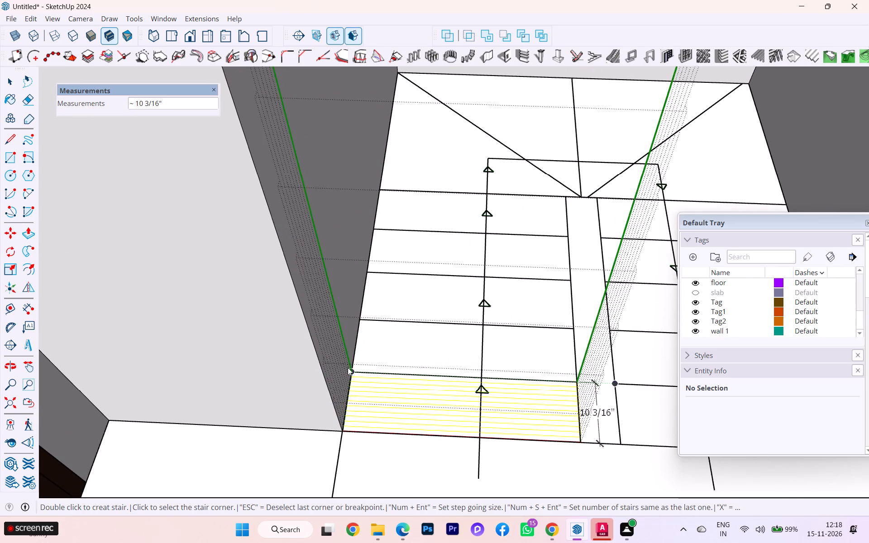
left_click(348, 372)
left_click(360, 321)
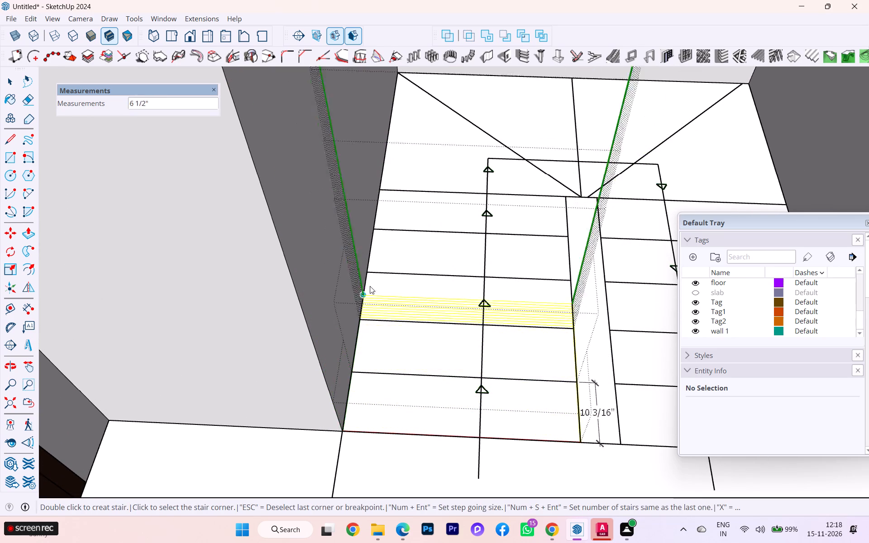
Trace the upward flight's remaining three treads along the wall, following the plan lines up to the start of the turn.
scroll(369, 269, "up", 2)
scroll(369, 269, "down", 1)
scroll(369, 269, "up", 3)
scroll(369, 269, "down", 2)
scroll(369, 269, "up", 2)
scroll(369, 269, "down", 1)
scroll(369, 269, "up", 7)
left_click(367, 271)
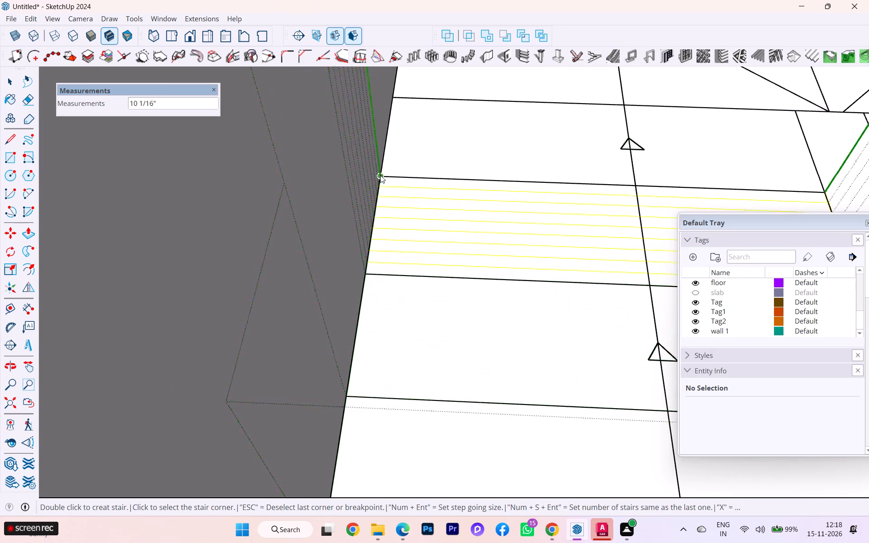
left_click(380, 175)
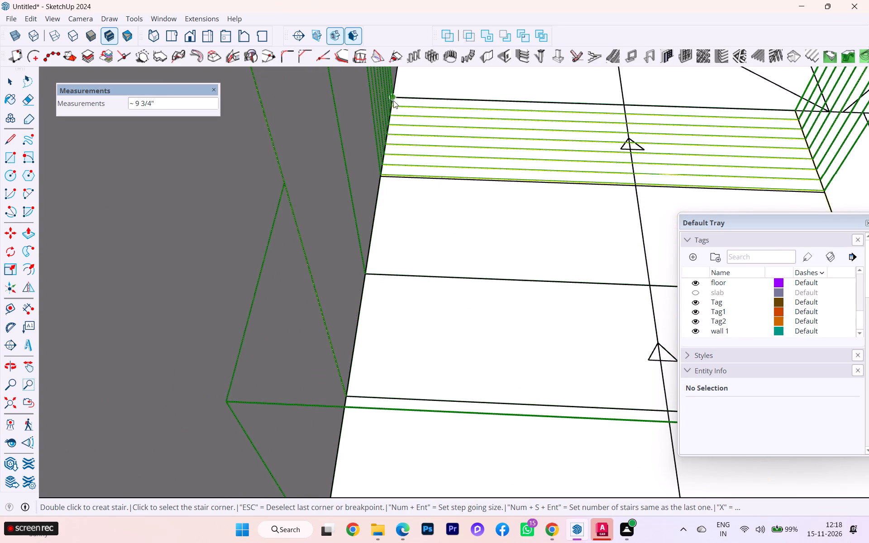
left_click(392, 98)
Extend the stair 3' from the top of the upward flight to the adjacent back corner of the stairwell.
scroll(343, 205, "down", 2)
scroll(339, 211, "up", 2)
scroll(339, 212, "down", 1)
scroll(339, 212, "up", 2)
scroll(339, 212, "down", 8)
scroll(320, 221, "up", 1)
scroll(320, 221, "down", 4)
scroll(313, 224, "up", 1)
scroll(312, 224, "down", 1)
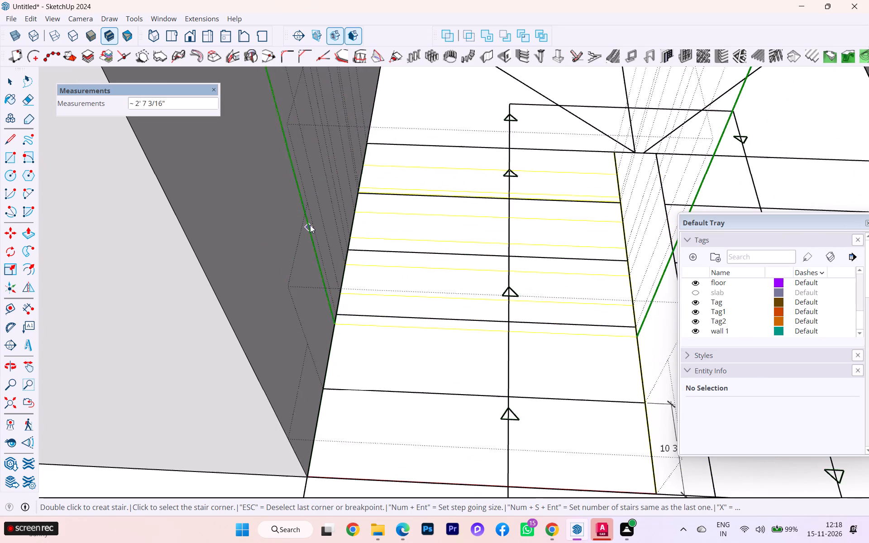
scroll(385, 112, "down", 2)
middle_click_drag(352, 136, 212, 154)
scroll(246, 138, "down", 7)
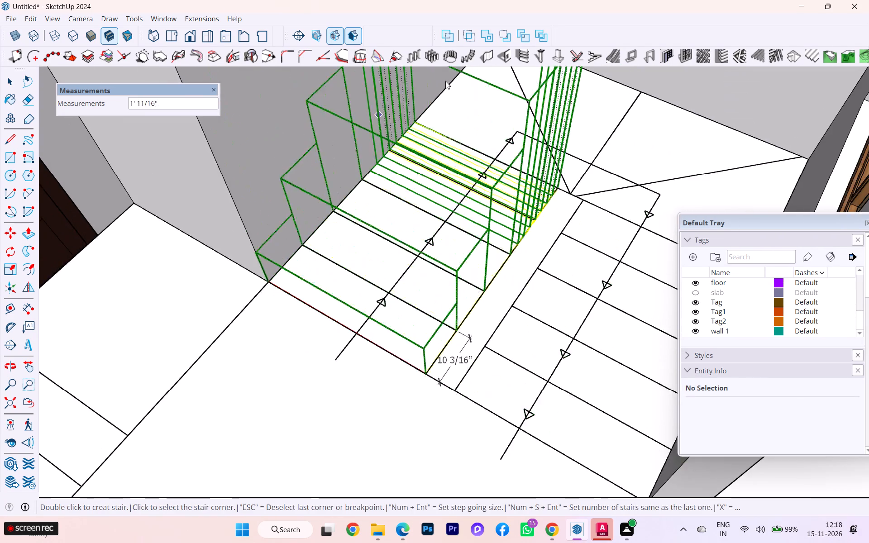
scroll(483, 42, "down", 2)
middle_click_drag(460, 86, 455, 95)
middle_click_drag(448, 106, 405, 176)
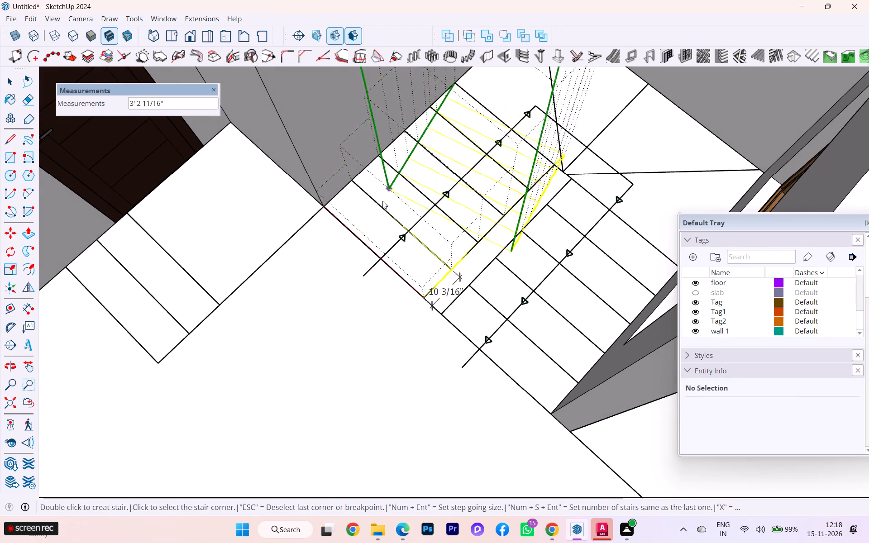
scroll(381, 204, "down", 5)
scroll(324, 271, "up", 2)
scroll(324, 271, "down", 2)
scroll(324, 271, "up", 1)
scroll(324, 271, "down", 3)
scroll(437, 146, "up", 8)
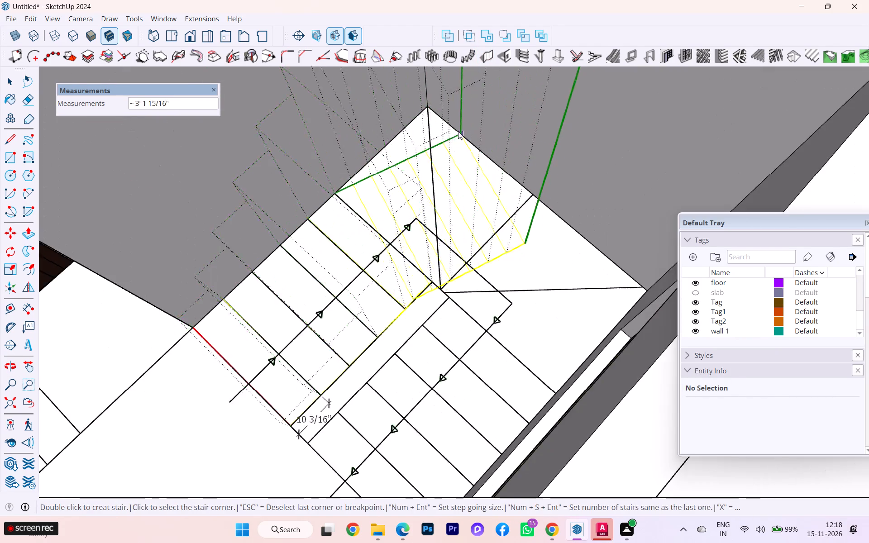
scroll(458, 131, "up", 2)
scroll(434, 100, "up", 4)
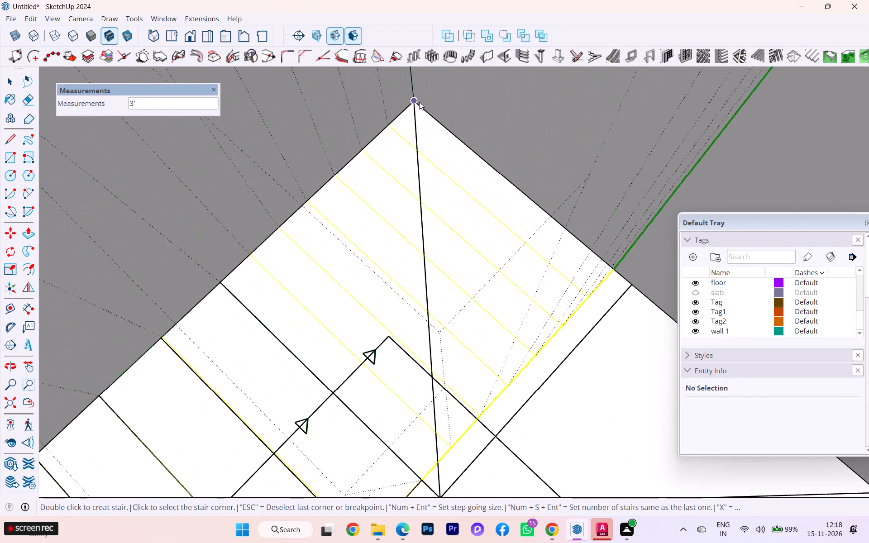
left_click(415, 102)
Extend the stair turn 6' 6" along the back wall to the stairwell corner on the window side.
scroll(491, 151, "down", 4)
scroll(388, 121, "down", 2)
scroll(387, 121, "up", 1)
scroll(386, 122, "down", 4)
scroll(381, 131, "up", 2)
scroll(381, 131, "down", 1)
scroll(381, 131, "up", 2)
scroll(381, 131, "down", 1)
scroll(422, 208, "down", 4)
middle_click_drag(404, 240, 553, 234)
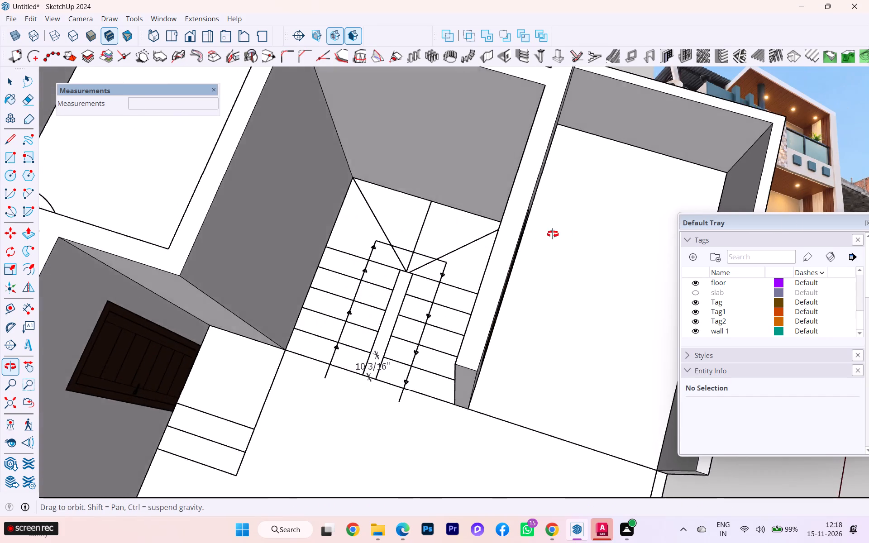
middle_click_drag(553, 234, 673, 203)
scroll(406, 224, "up", 6)
scroll(382, 206, "down", 1)
scroll(382, 206, "up", 1)
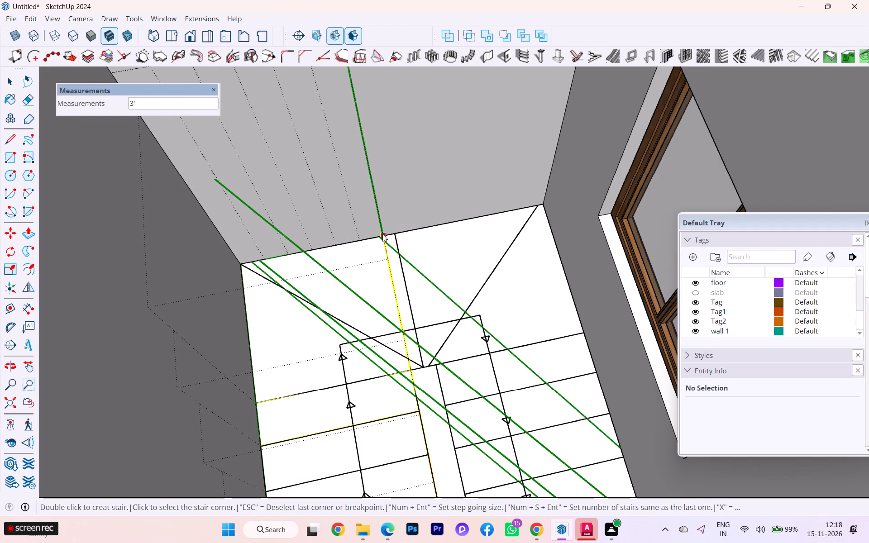
left_click(543, 205)
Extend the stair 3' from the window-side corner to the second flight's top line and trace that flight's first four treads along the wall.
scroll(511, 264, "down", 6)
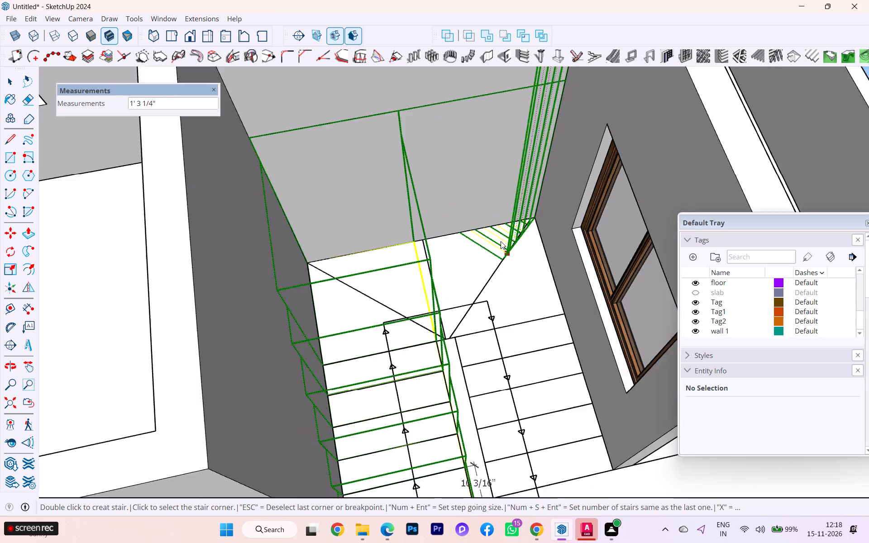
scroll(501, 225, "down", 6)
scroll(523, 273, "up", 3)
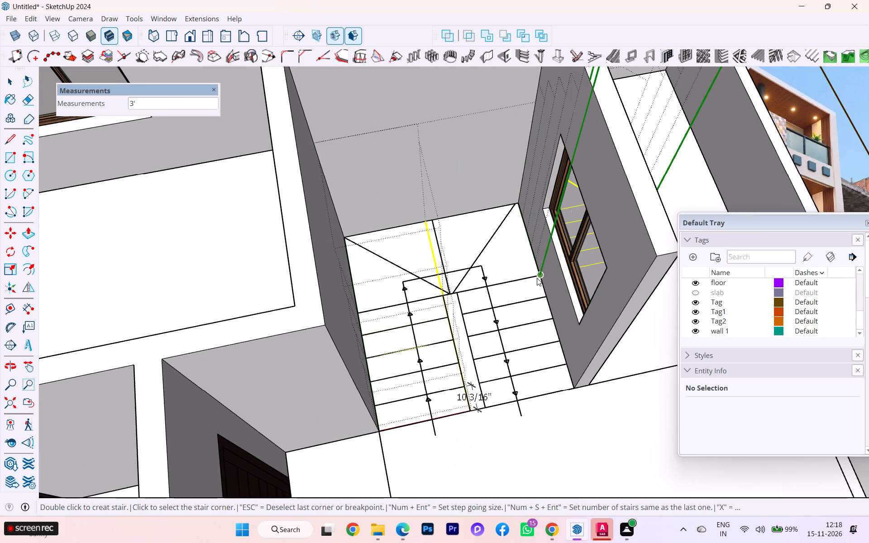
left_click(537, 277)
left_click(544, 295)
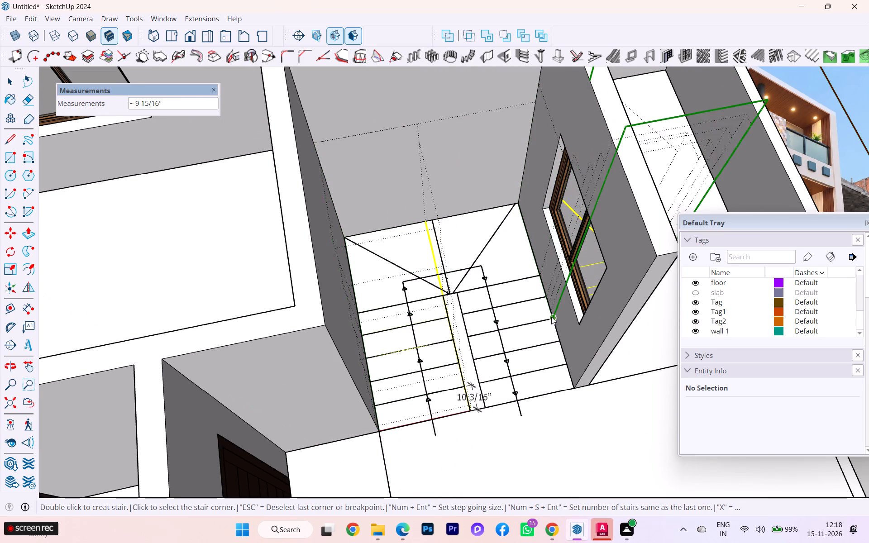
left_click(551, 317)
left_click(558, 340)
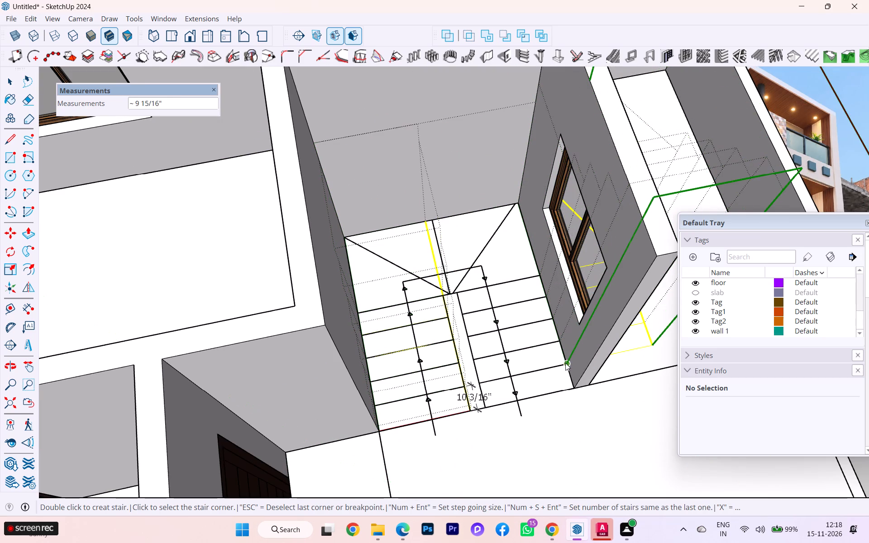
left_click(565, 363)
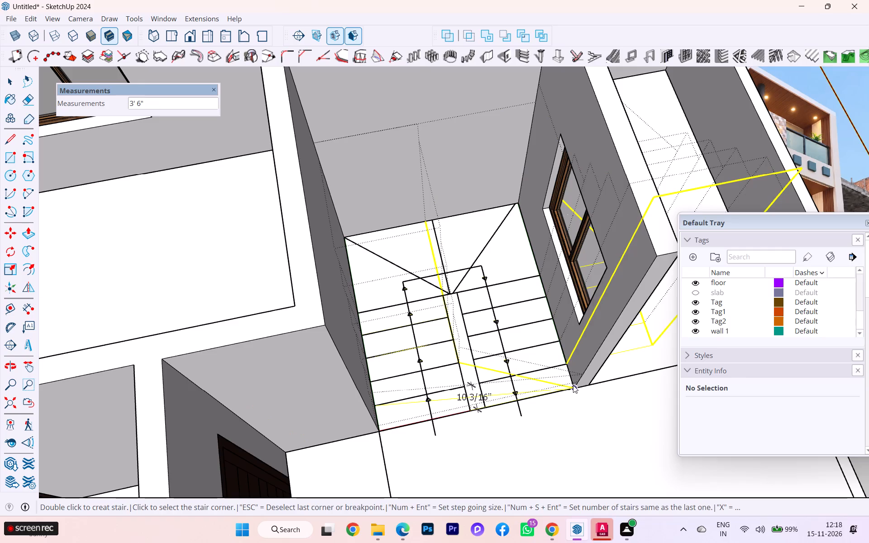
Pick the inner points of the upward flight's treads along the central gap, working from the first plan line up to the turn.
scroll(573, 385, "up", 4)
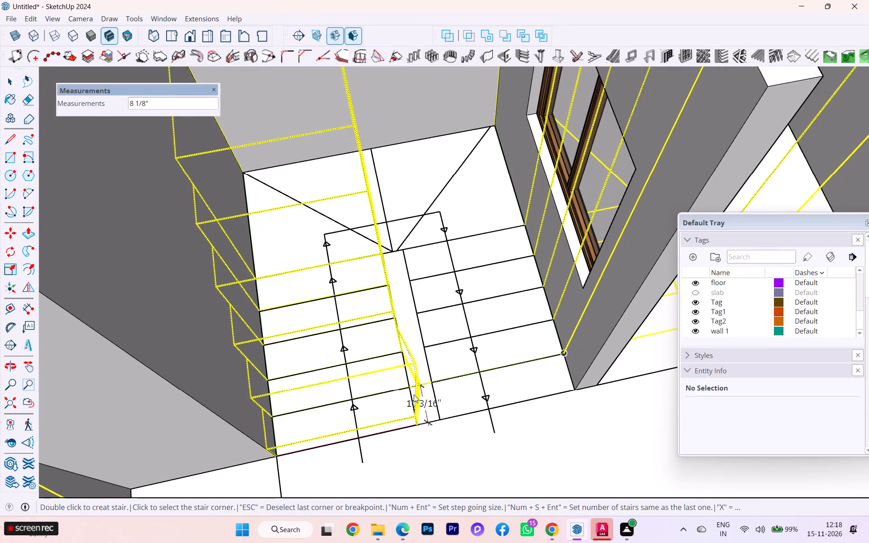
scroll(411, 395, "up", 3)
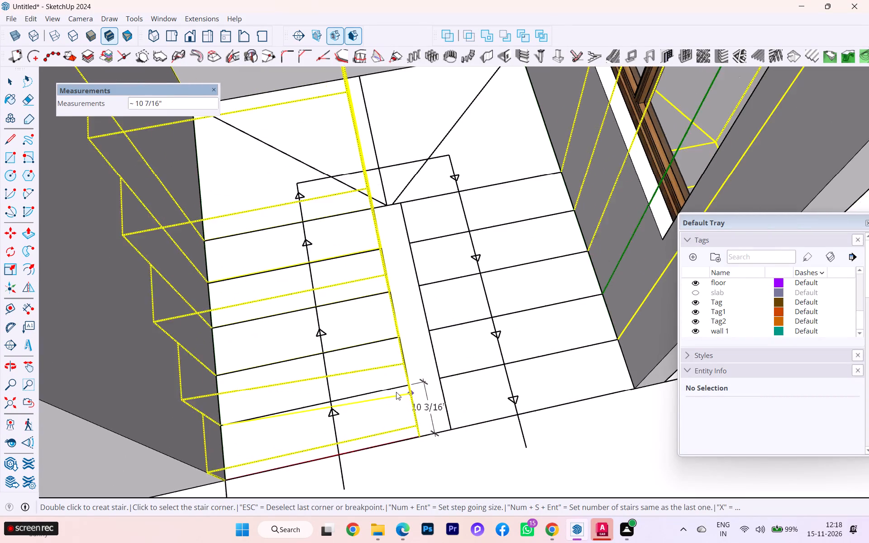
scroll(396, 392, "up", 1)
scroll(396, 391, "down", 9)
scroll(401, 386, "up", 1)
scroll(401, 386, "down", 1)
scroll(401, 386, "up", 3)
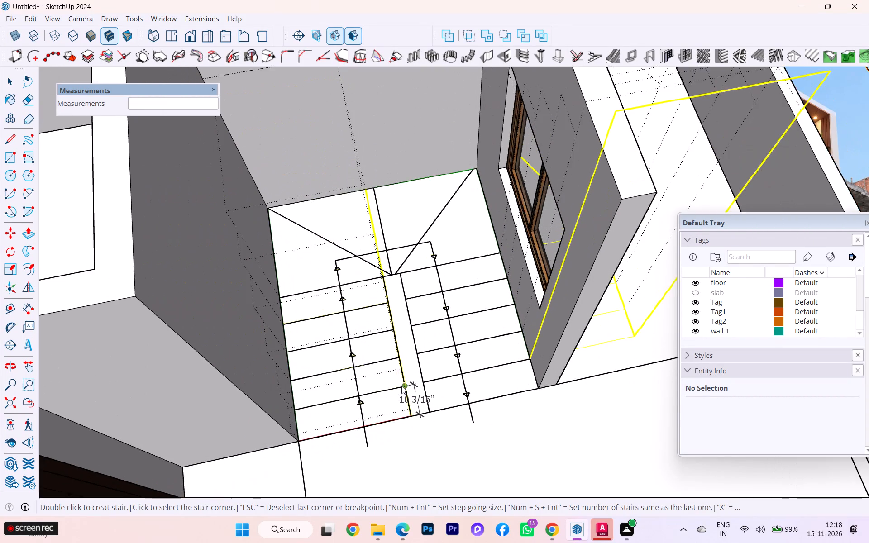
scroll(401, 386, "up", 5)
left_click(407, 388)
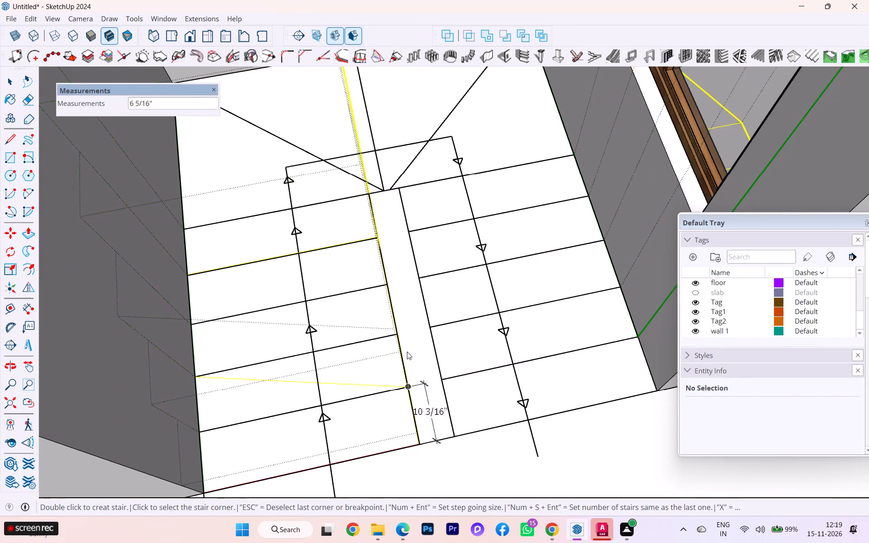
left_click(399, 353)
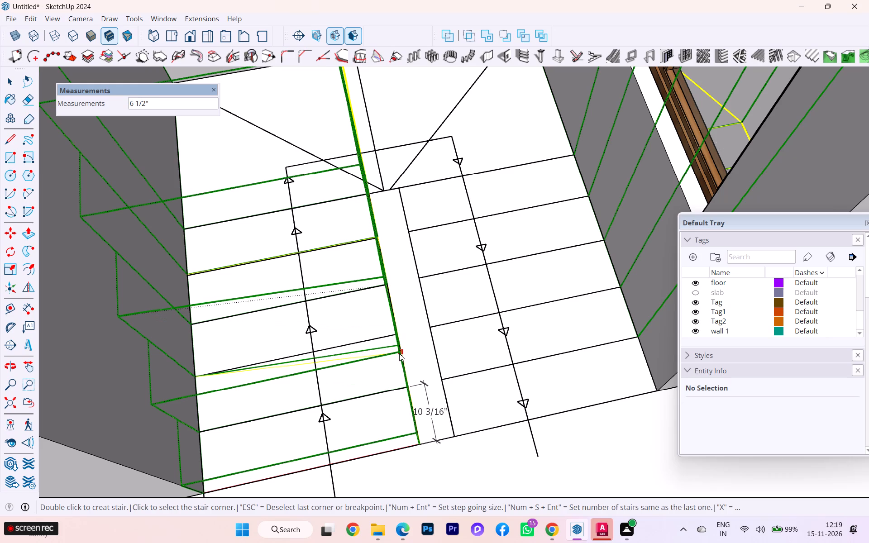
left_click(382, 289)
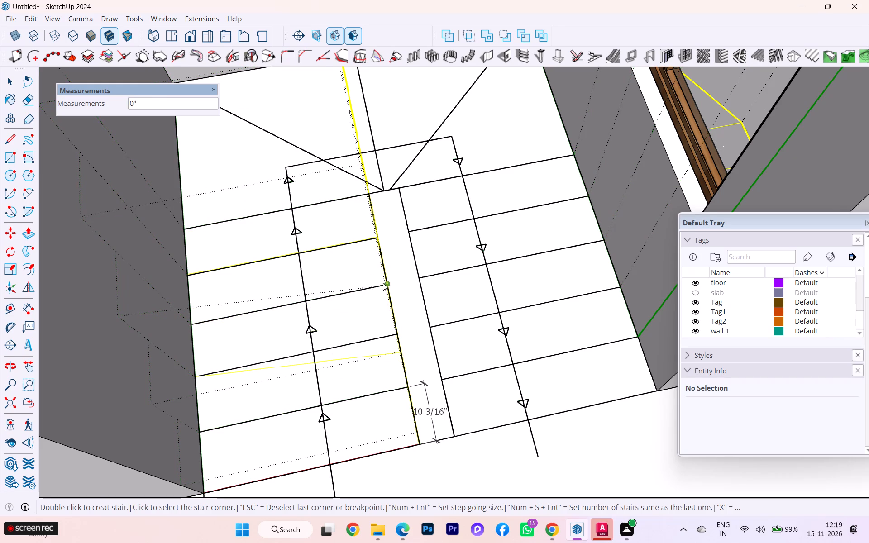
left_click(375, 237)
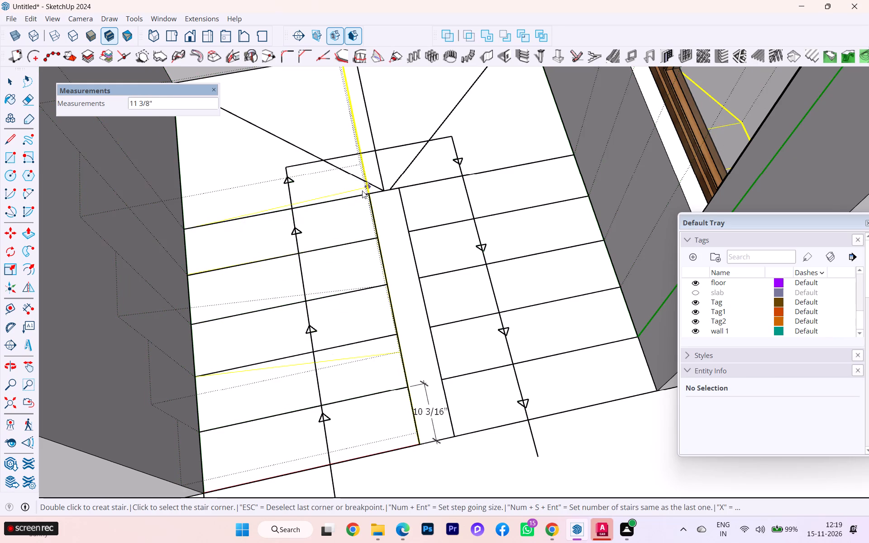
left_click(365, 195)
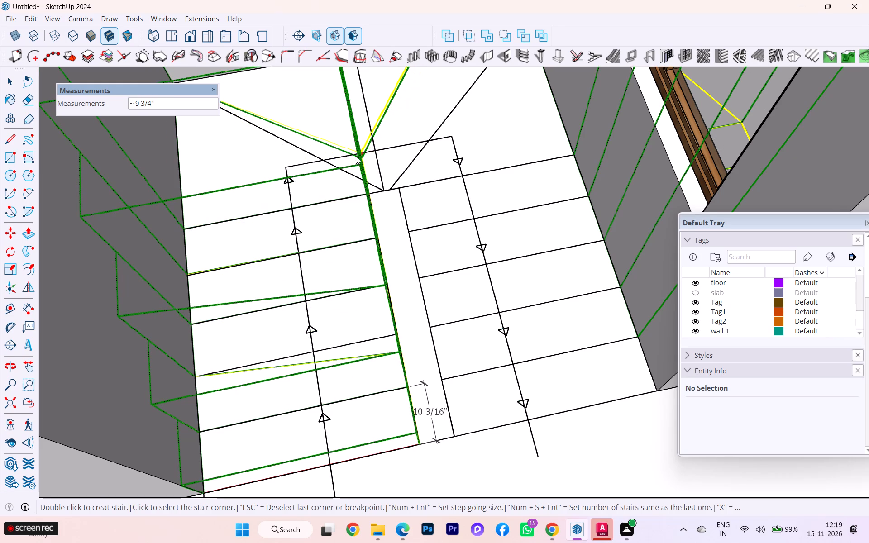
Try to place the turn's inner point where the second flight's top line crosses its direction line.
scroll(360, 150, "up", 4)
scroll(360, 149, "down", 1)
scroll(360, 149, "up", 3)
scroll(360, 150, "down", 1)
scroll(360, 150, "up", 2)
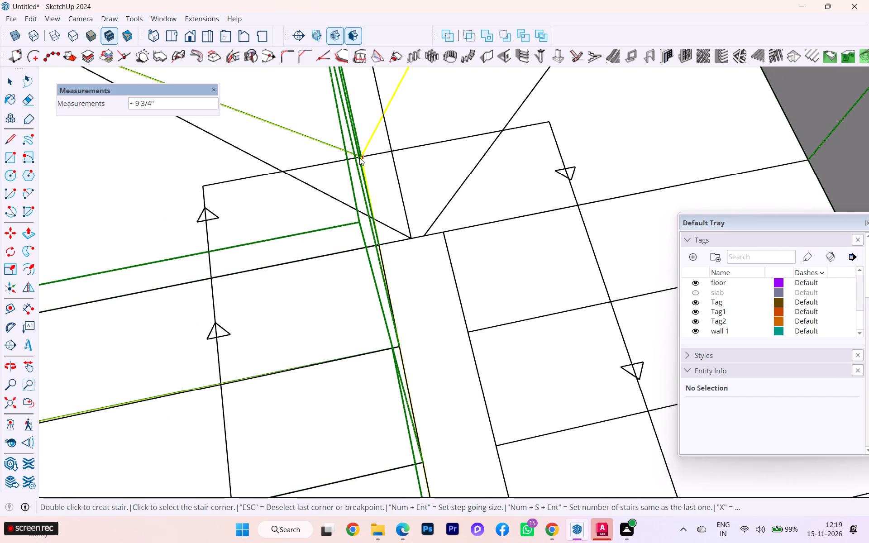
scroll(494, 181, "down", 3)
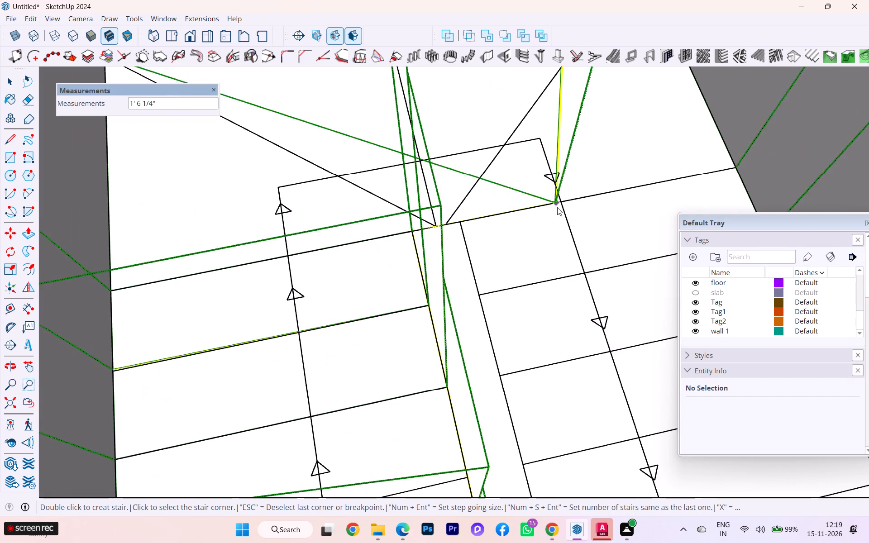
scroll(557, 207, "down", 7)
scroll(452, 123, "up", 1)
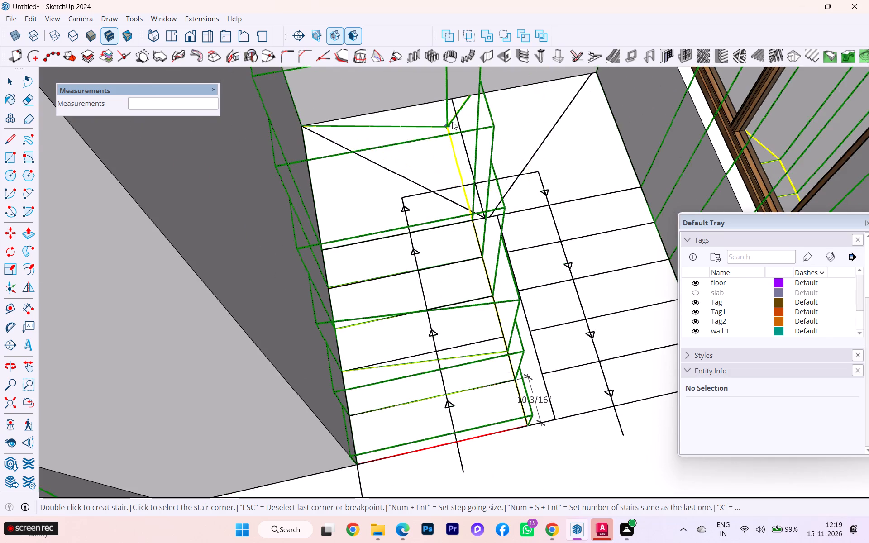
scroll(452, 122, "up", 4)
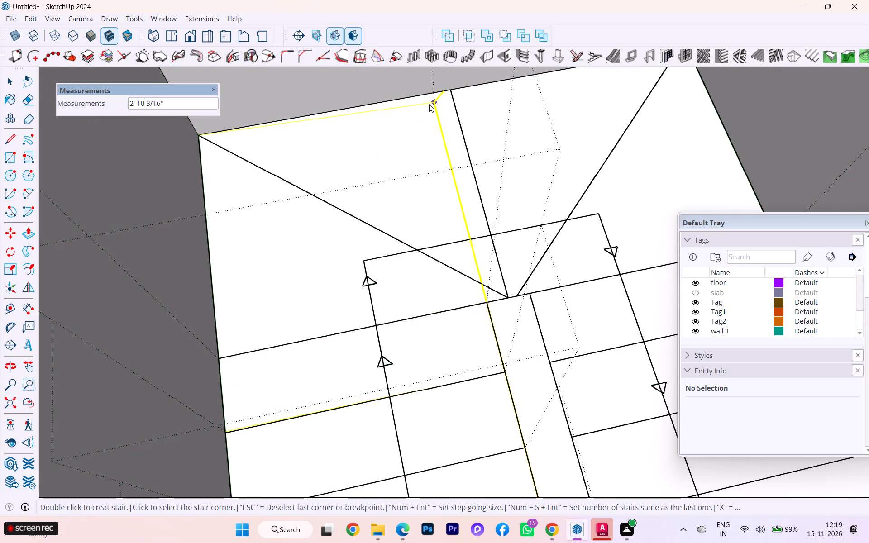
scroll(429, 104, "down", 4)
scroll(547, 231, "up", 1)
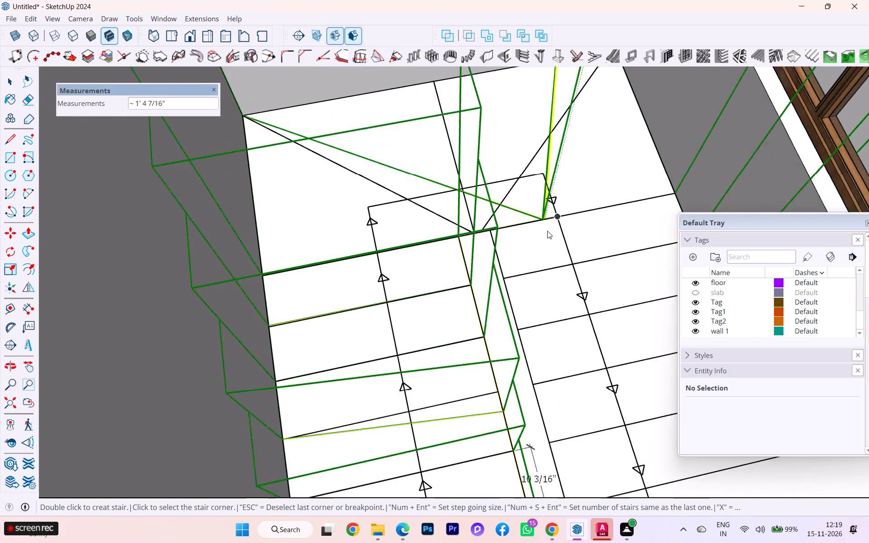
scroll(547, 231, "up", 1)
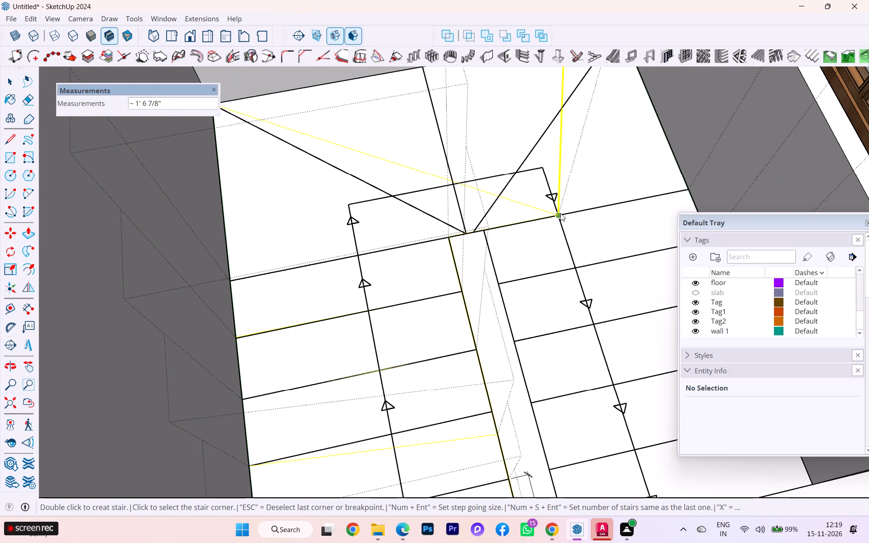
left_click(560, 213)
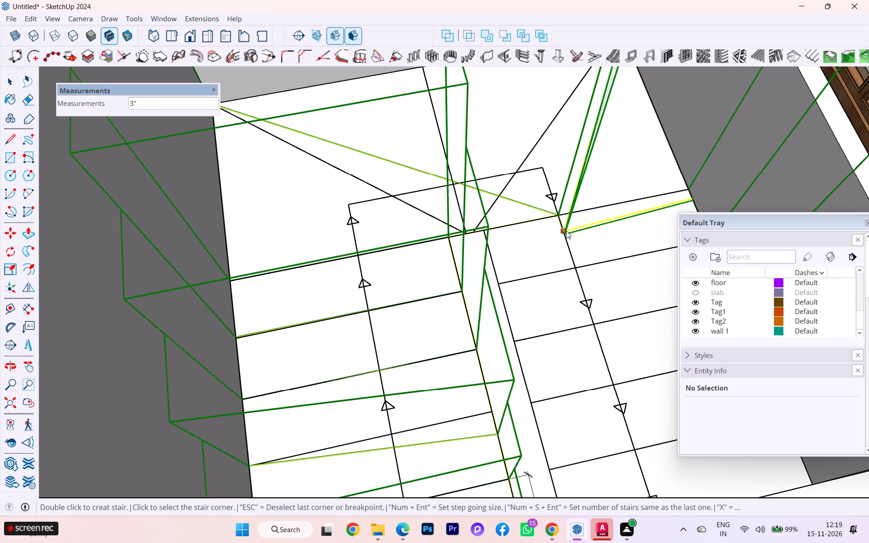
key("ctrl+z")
Examine the generated staircase from several angles to check its treads, turn and second flight against the stairwell.
scroll(511, 224, "down", 2)
middle_click_drag(489, 231, 385, 218)
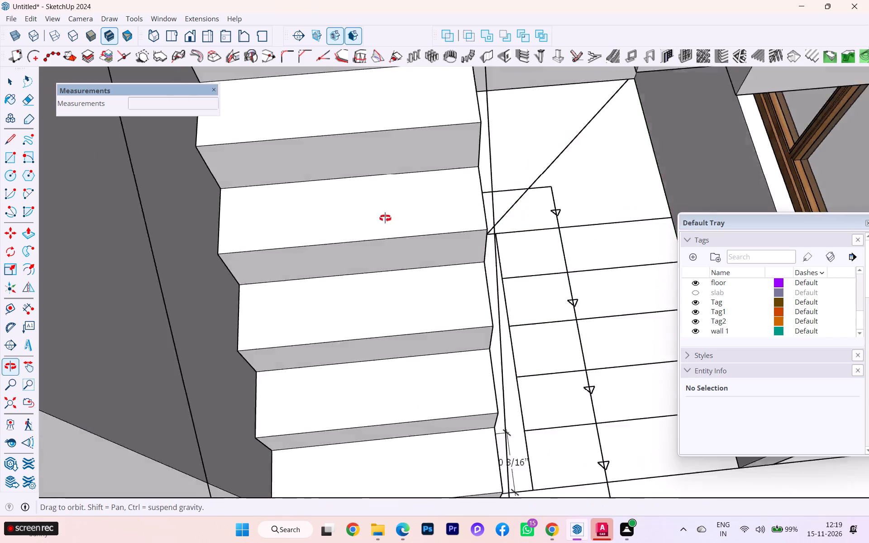
middle_click_drag(385, 218, 308, 198)
scroll(443, 225, "down", 3)
scroll(452, 229, "up", 1)
scroll(452, 230, "down", 16)
middle_click_drag(451, 238, 515, 238)
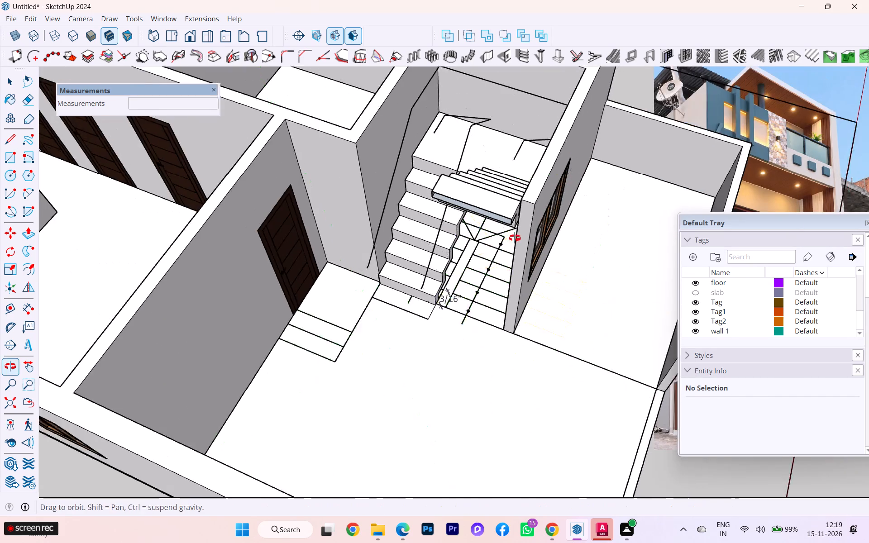
middle_click_drag(515, 238, 705, 259)
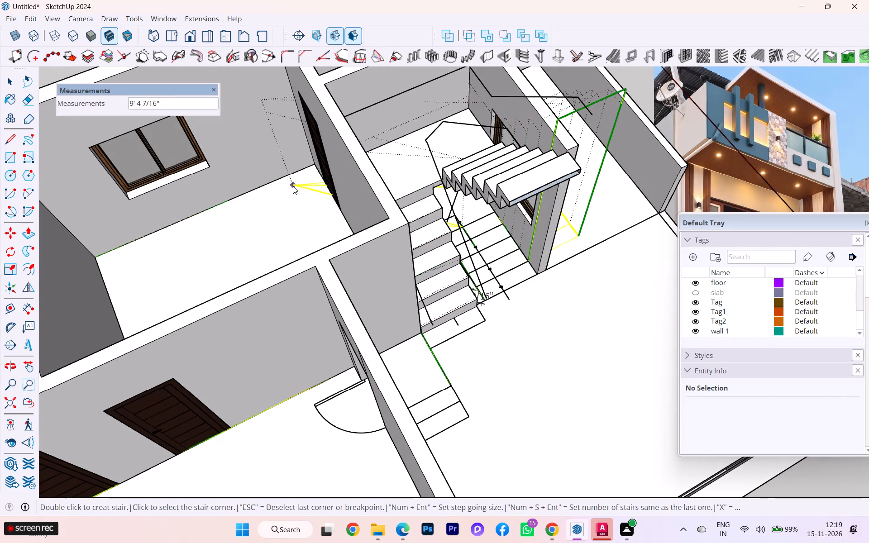
key("Escape")
key("Escape")
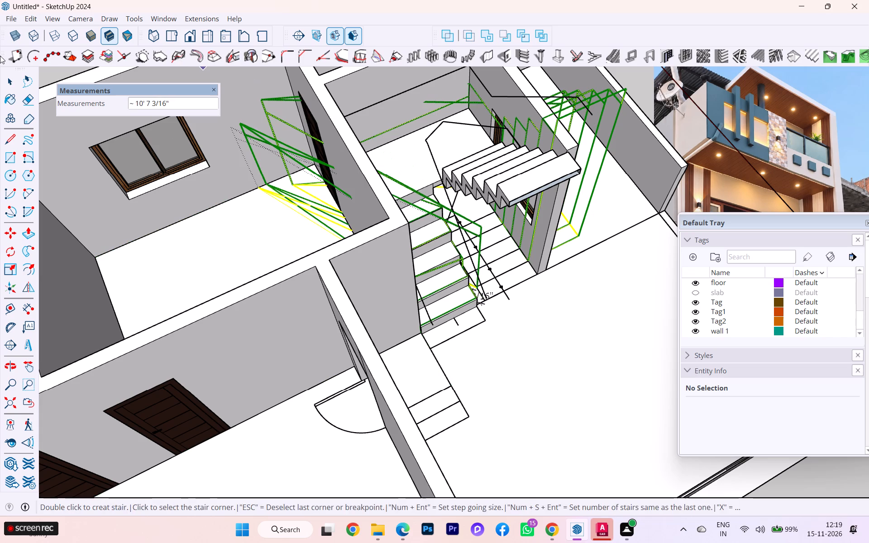
Delete the generated staircase group from the stairwell.
left_click(10, 87)
scroll(524, 216, "down", 2)
middle_click_drag(524, 216, 436, 229)
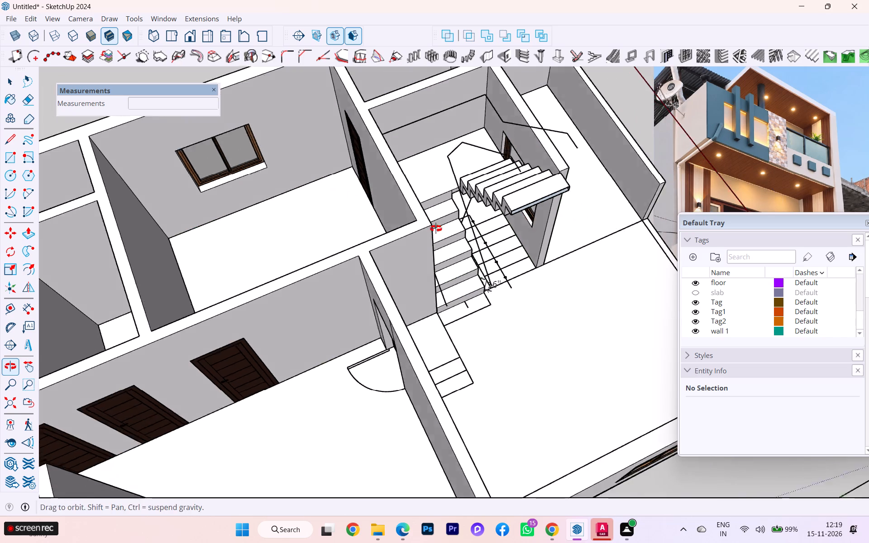
middle_click_drag(436, 229, 419, 224)
scroll(477, 234, "up", 2)
scroll(479, 235, "down", 1)
scroll(479, 235, "up", 9)
scroll(487, 231, "down", 2)
scroll(487, 231, "up", 2)
scroll(487, 231, "down", 2)
left_click(453, 228)
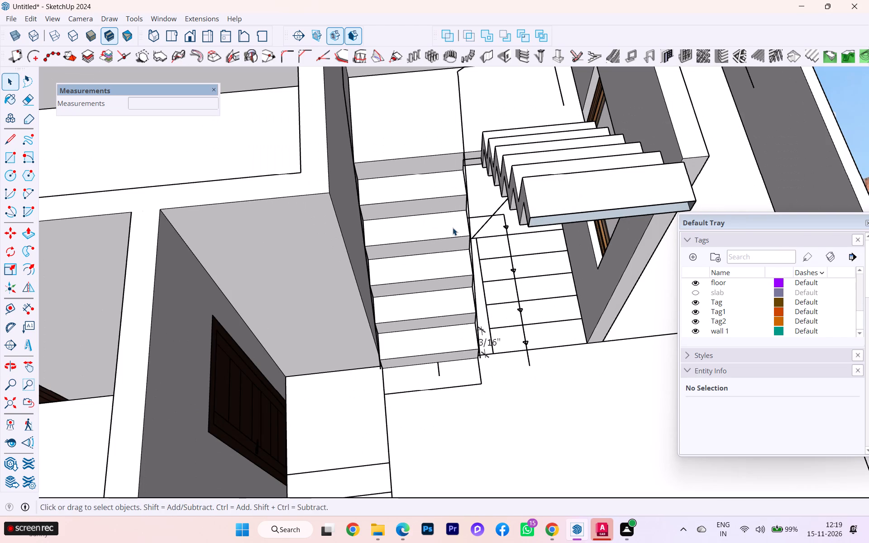
key("F12")
key("Delete")
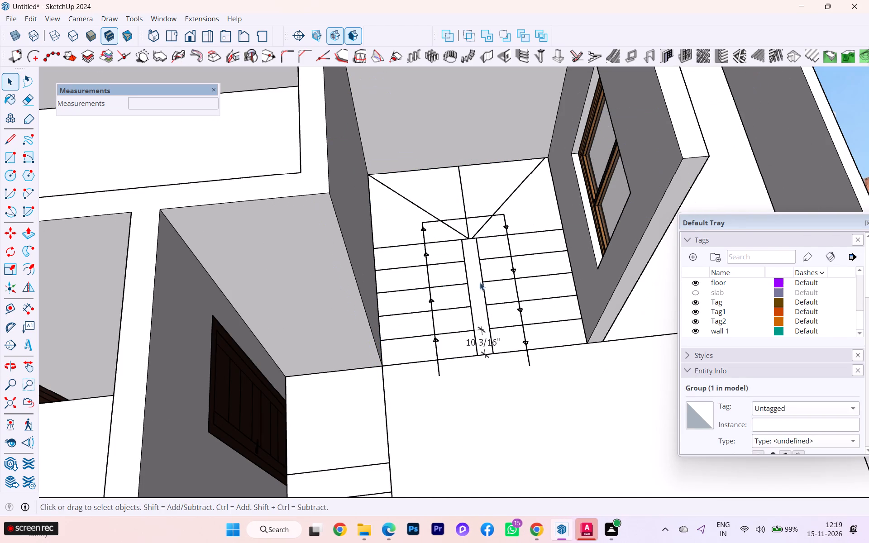
Delete the 10 3/16" tread dimension from the stair plan.
left_click(481, 342)
key("Delete")
key("F8")
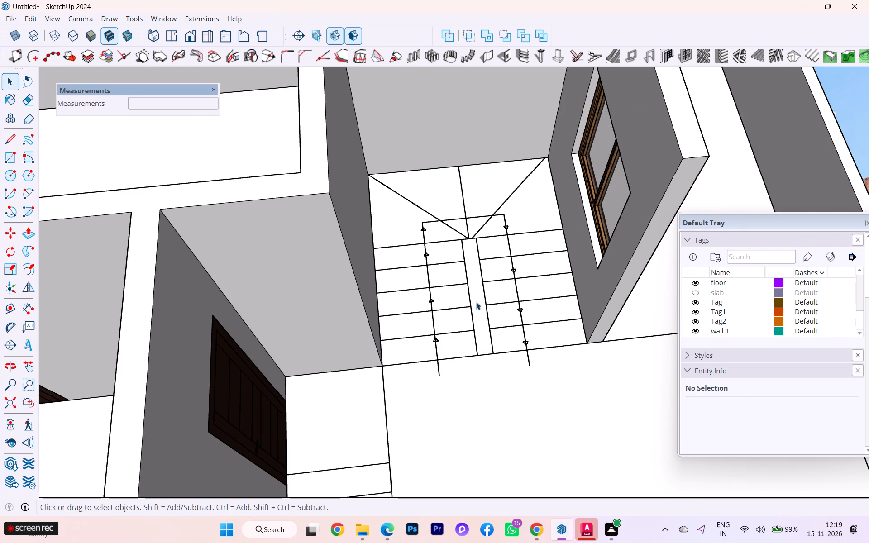
Start a Type A MajStair with nosing, 120" height, 12 stairs and 10" risers, setting its 3' entrance from the central gap to the wall corner.
left_click(205, 15)
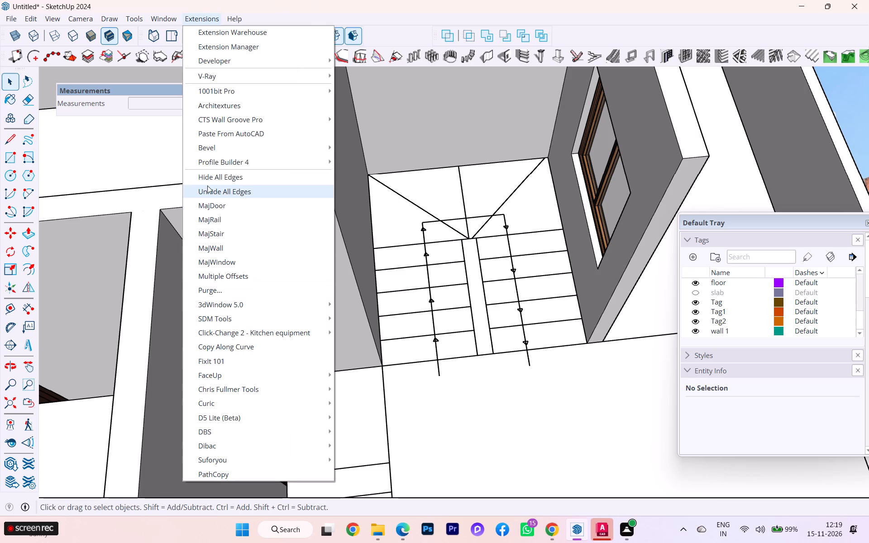
left_click(247, 233)
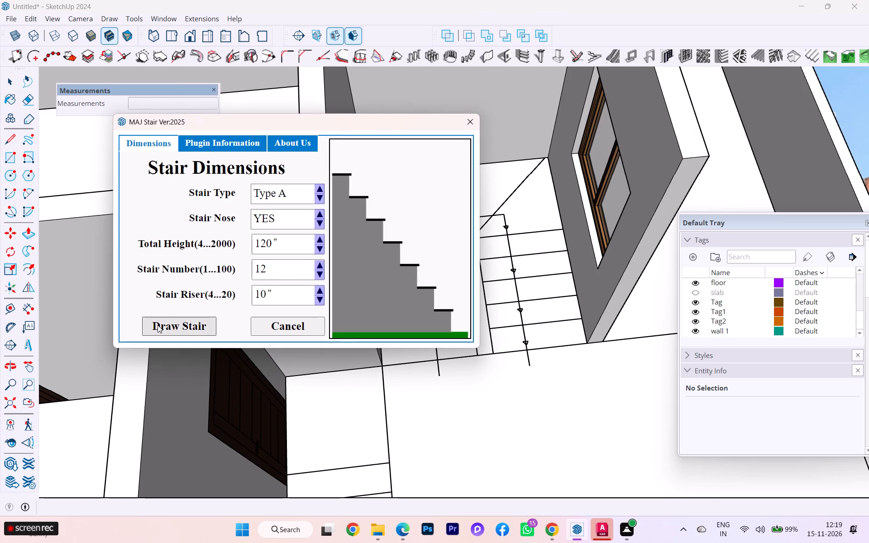
left_click(158, 325)
scroll(401, 359, "up", 1)
scroll(402, 359, "down", 1)
scroll(402, 359, "up", 1)
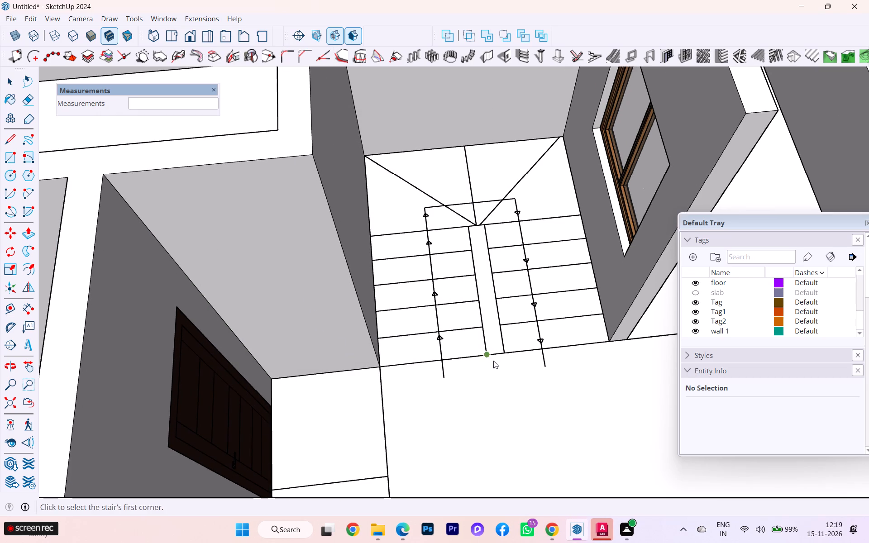
left_click(486, 354)
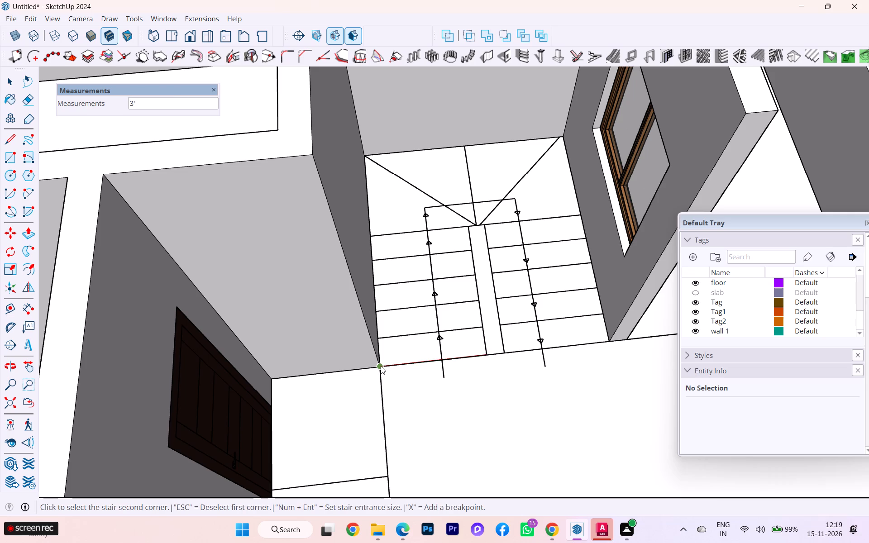
left_click(381, 366)
Pick the five tread-line corners along the first flight's wall side, up to the start of the turn, about 10" apart.
scroll(384, 346, "up", 3)
scroll(384, 346, "down", 1)
scroll(382, 340, "up", 5)
left_click(372, 333)
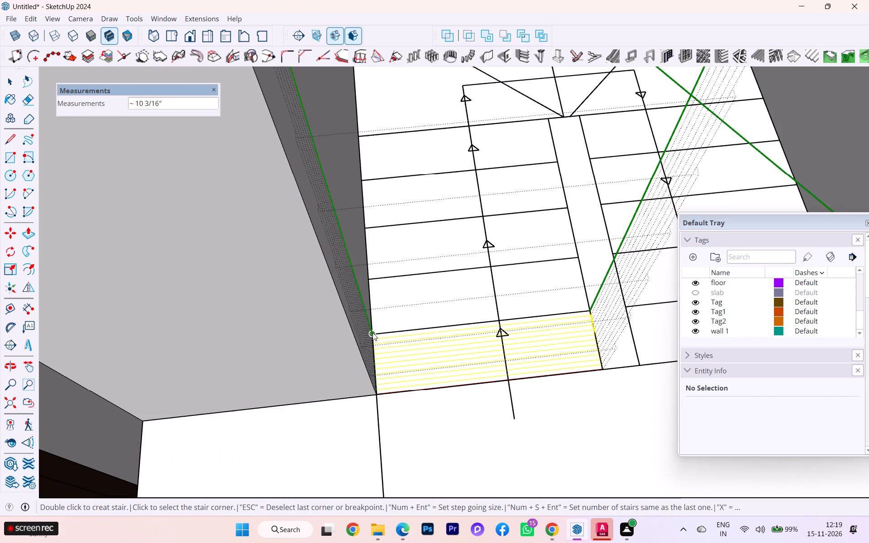
left_click(367, 276)
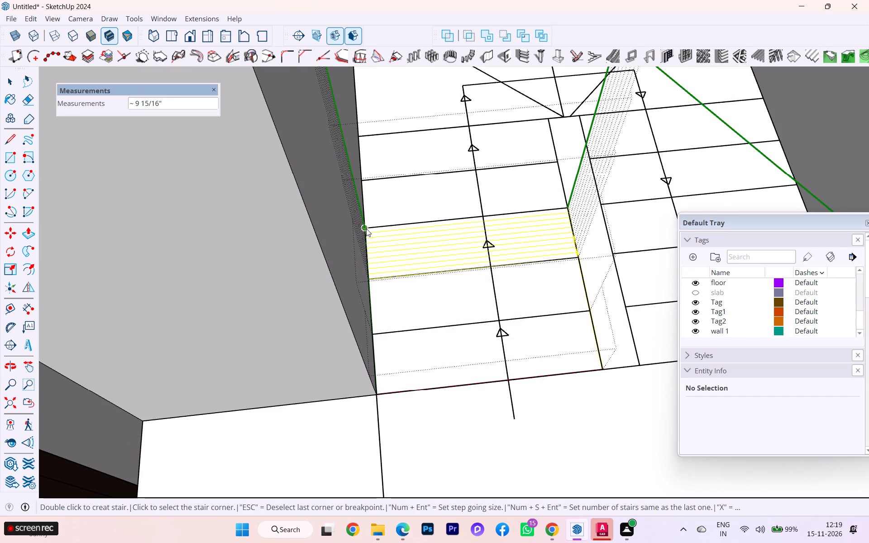
left_click(367, 226)
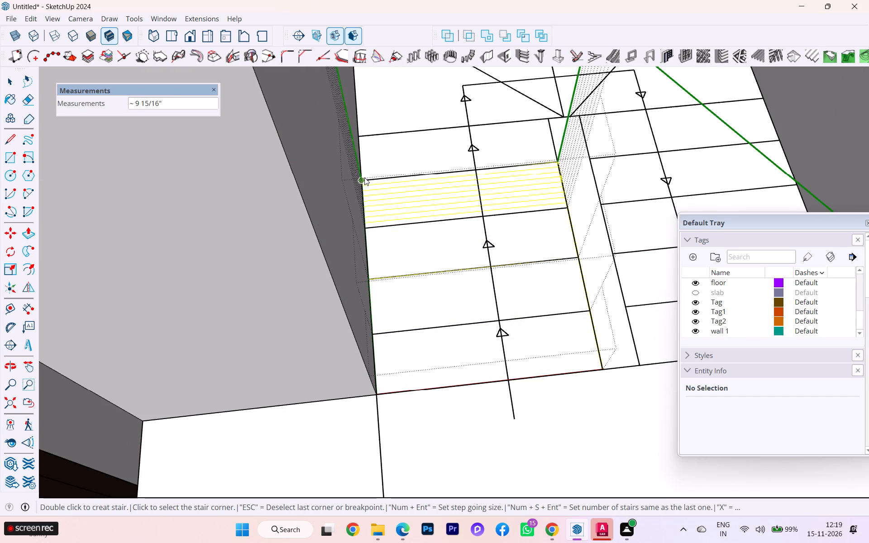
left_click(361, 179)
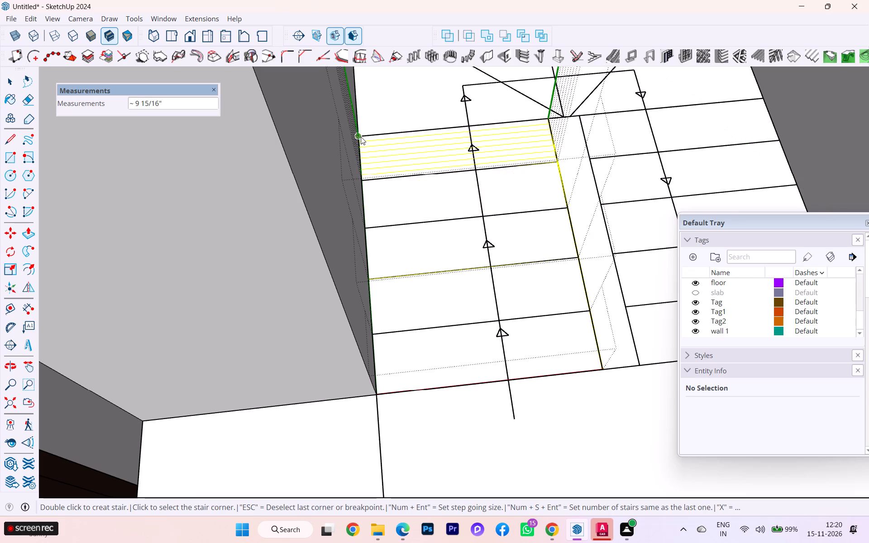
left_click(361, 137)
Continue the stair's outer edge around the turn, picking both back corners of the stairwell.
scroll(362, 168, "down", 7)
scroll(352, 179, "up", 1)
scroll(352, 179, "down", 2)
scroll(352, 179, "up", 2)
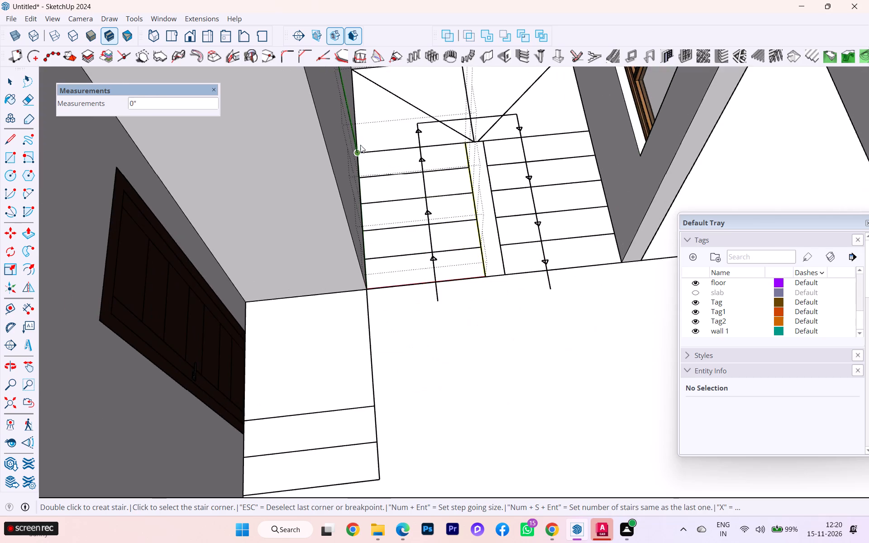
scroll(360, 139, "down", 6)
scroll(368, 109, "up", 4)
scroll(357, 102, "down", 1)
scroll(357, 101, "up", 7)
scroll(355, 96, "down", 2)
scroll(355, 96, "up", 3)
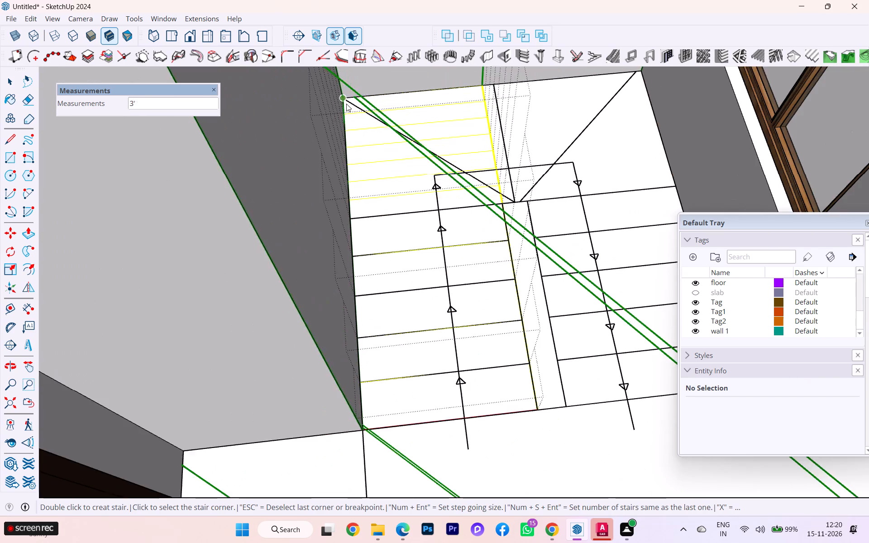
scroll(346, 104, "up", 1)
scroll(346, 104, "down", 2)
scroll(346, 104, "up", 2)
left_click(342, 93)
scroll(573, 86, "down", 1)
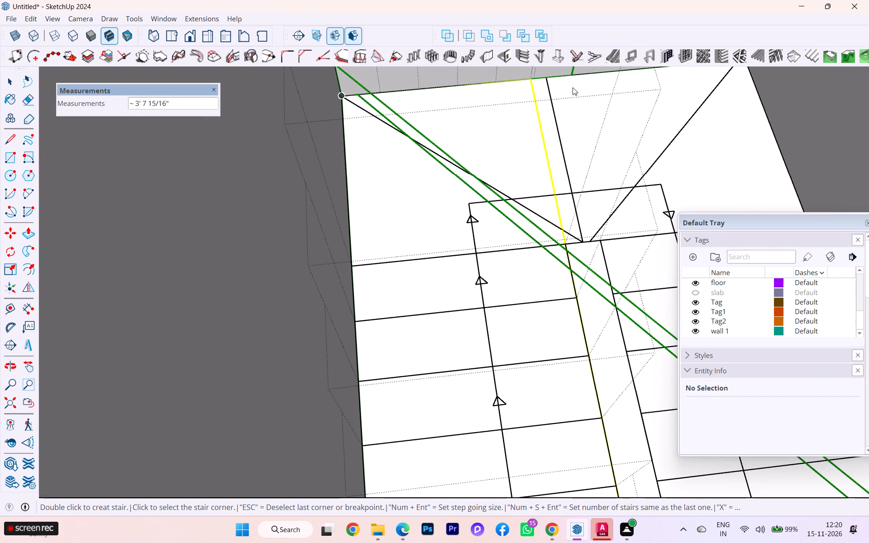
scroll(573, 87, "down", 2)
scroll(536, 112, "down", 7)
scroll(529, 123, "up", 1)
scroll(529, 124, "down", 9)
scroll(555, 144, "up", 3)
scroll(555, 144, "down", 2)
scroll(555, 145, "up", 1)
scroll(555, 145, "down", 2)
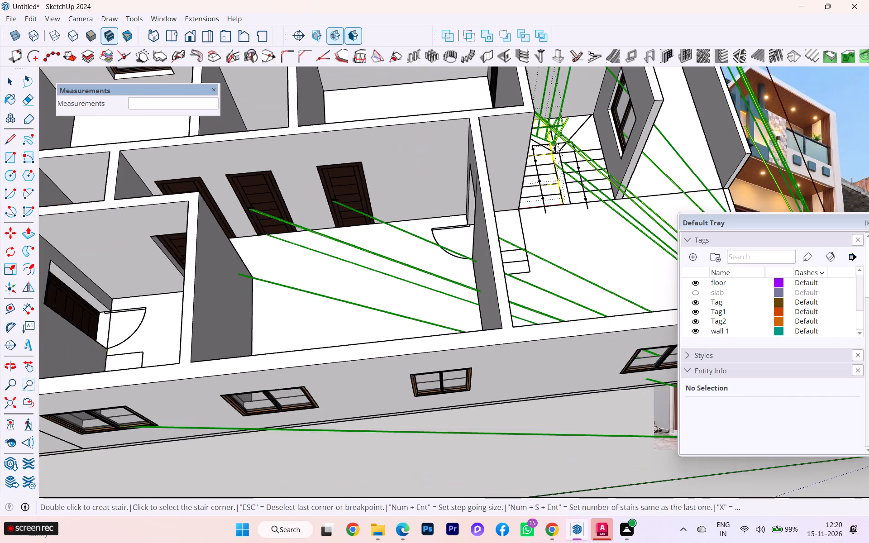
scroll(555, 145, "down", 3)
scroll(556, 144, "up", 2)
scroll(556, 144, "down", 2)
scroll(556, 144, "up", 1)
scroll(556, 144, "down", 6)
scroll(538, 144, "up", 1)
scroll(537, 144, "down", 5)
scroll(512, 142, "up", 1)
scroll(506, 142, "down", 1)
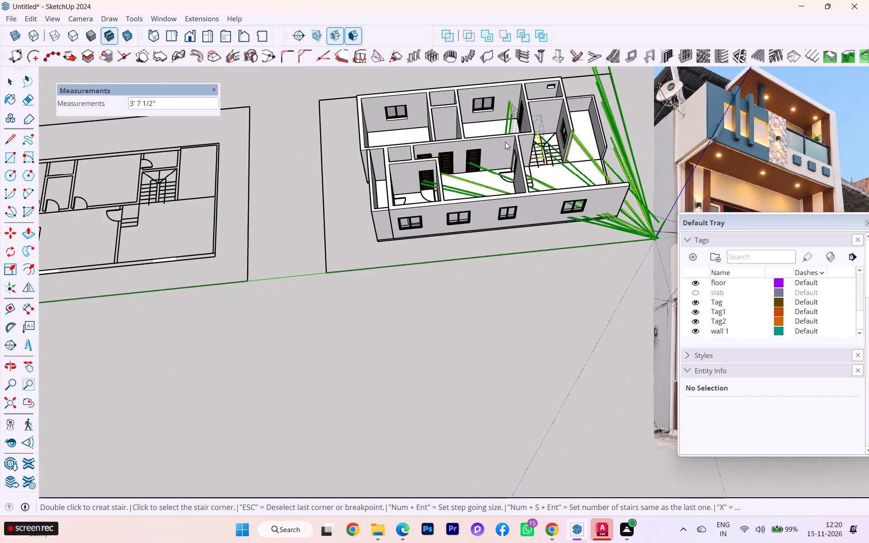
scroll(564, 138, "up", 1)
scroll(566, 137, "down", 1)
scroll(567, 136, "up", 6)
scroll(560, 135, "down", 1)
scroll(561, 135, "up", 1)
middle_click_drag(559, 136, 437, 153)
scroll(574, 165, "up", 3)
scroll(626, 172, "up", 8)
scroll(628, 191, "down", 1)
scroll(629, 191, "up", 1)
scroll(629, 193, "down", 3)
scroll(629, 193, "up", 3)
scroll(629, 193, "down", 1)
scroll(629, 193, "up", 1)
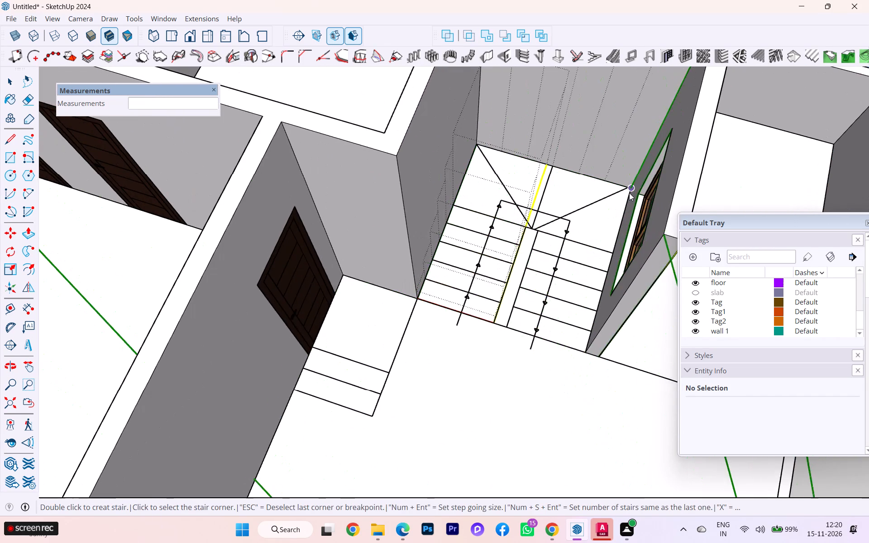
scroll(629, 193, "up", 1)
scroll(629, 193, "down", 1)
scroll(629, 193, "up", 6)
left_click(631, 186)
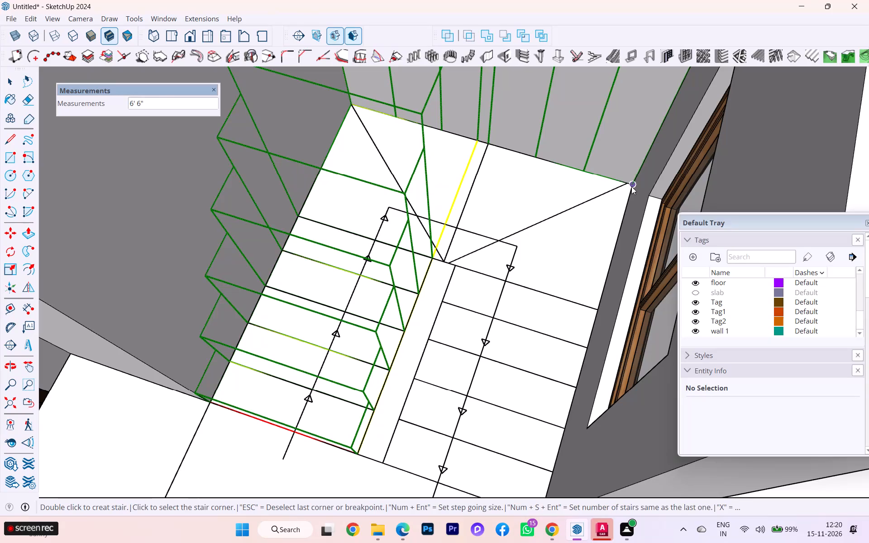
Pick the second flight's five outer tread-line corners down the window wall, with goings of about 10".
left_click(598, 310)
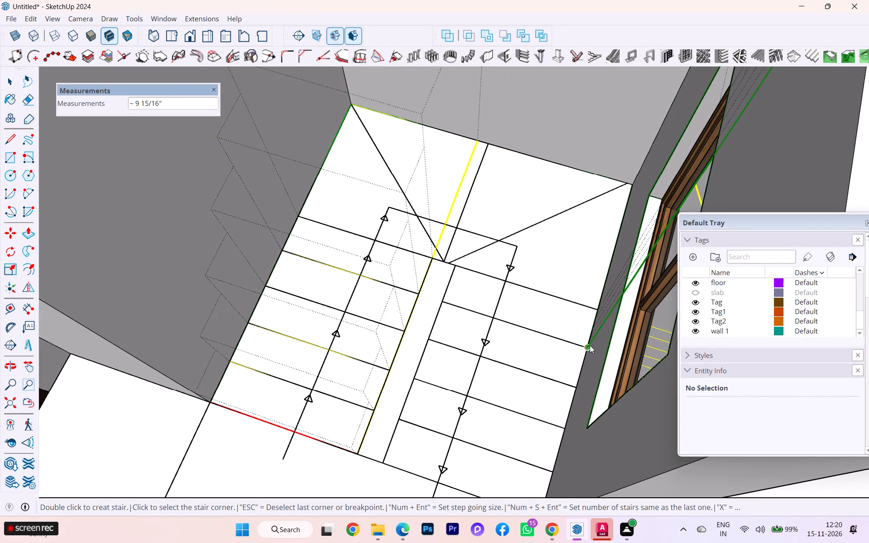
left_click(588, 348)
left_click(576, 390)
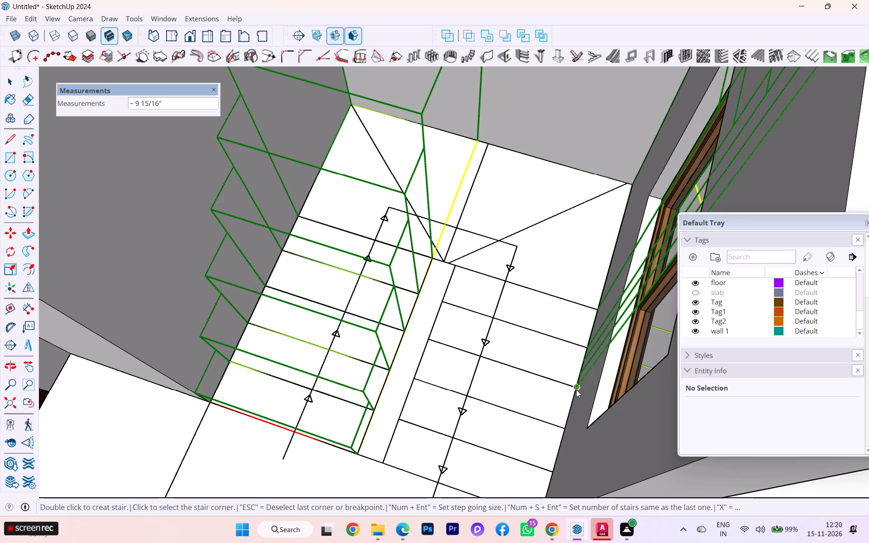
left_click(563, 432)
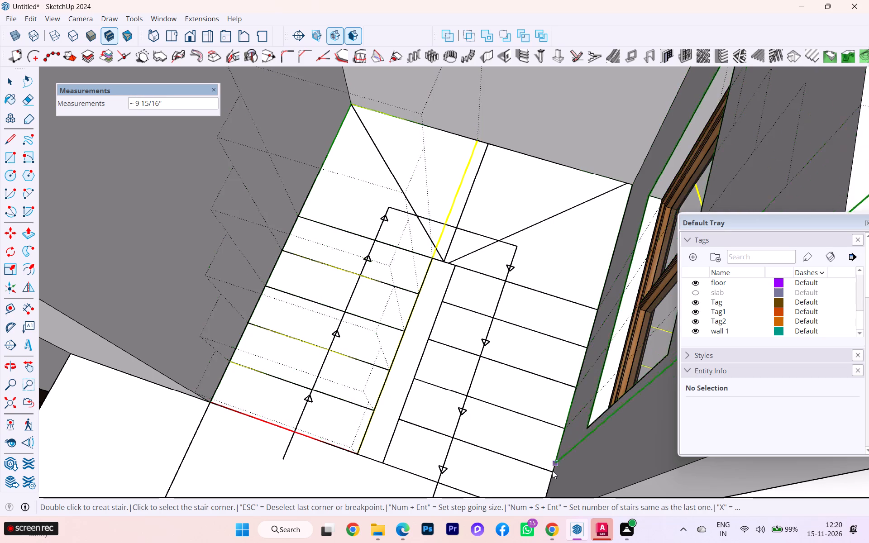
left_click(552, 474)
Pick the first flight's four lower inner tread-line corners along the central gap, from the entrance upward.
scroll(544, 399, "down", 5)
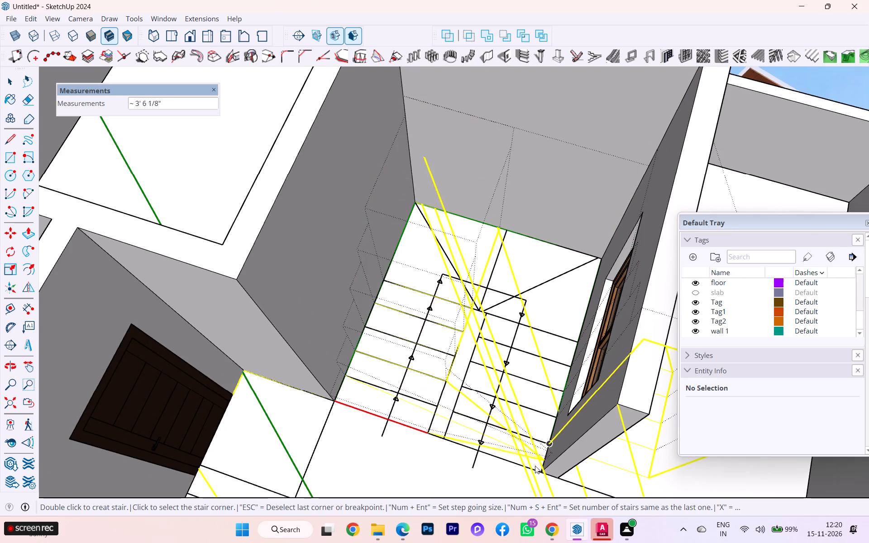
scroll(534, 469, "up", 8)
scroll(539, 472, "down", 2)
scroll(539, 472, "up", 4)
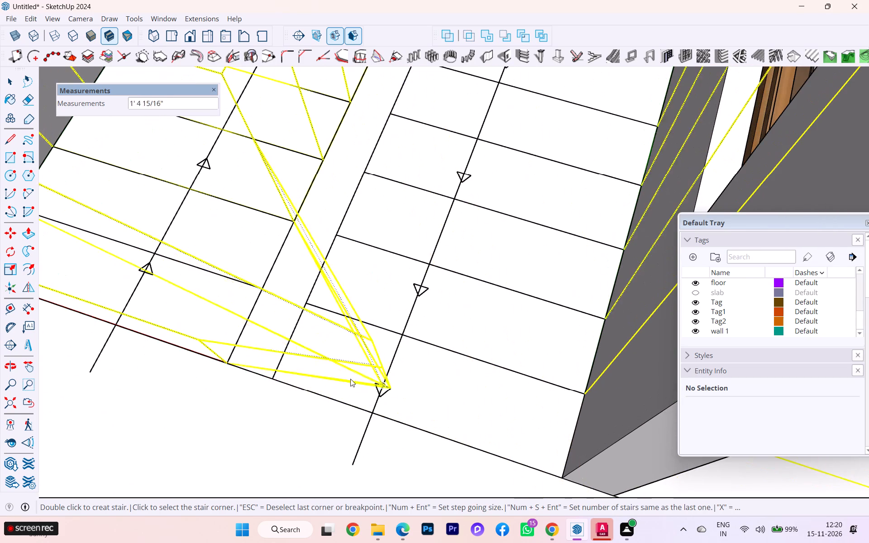
scroll(213, 348, "down", 15)
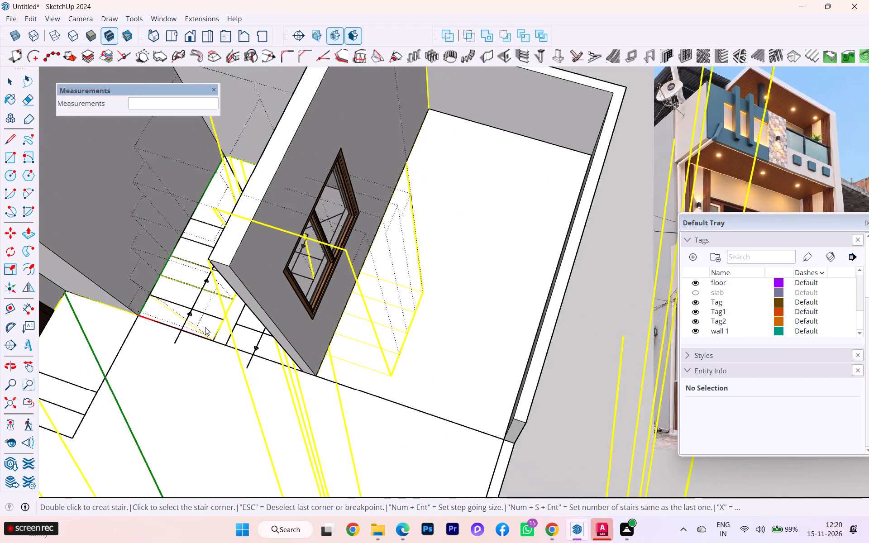
middle_click_drag(263, 317, 445, 314)
scroll(214, 332, "up", 2)
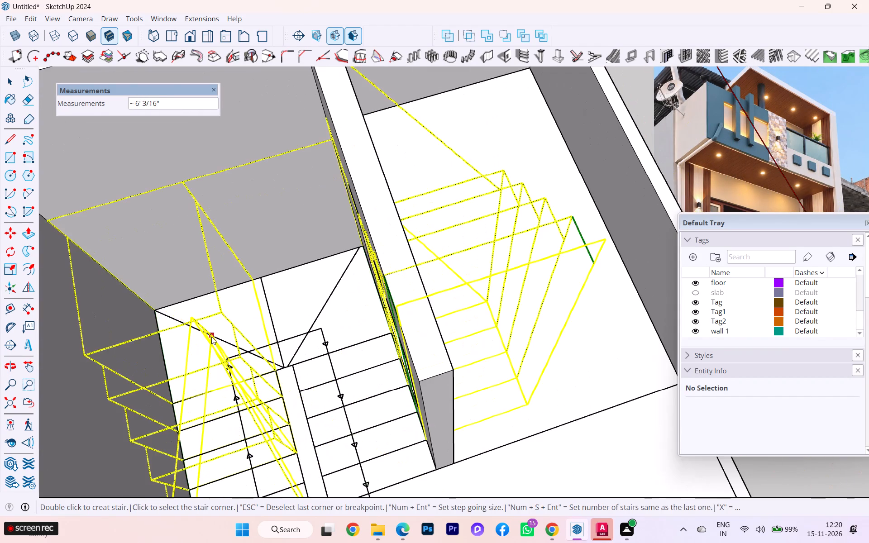
scroll(242, 306, "down", 1)
scroll(242, 305, "up", 3)
scroll(243, 303, "down", 5)
scroll(224, 202, "down", 2)
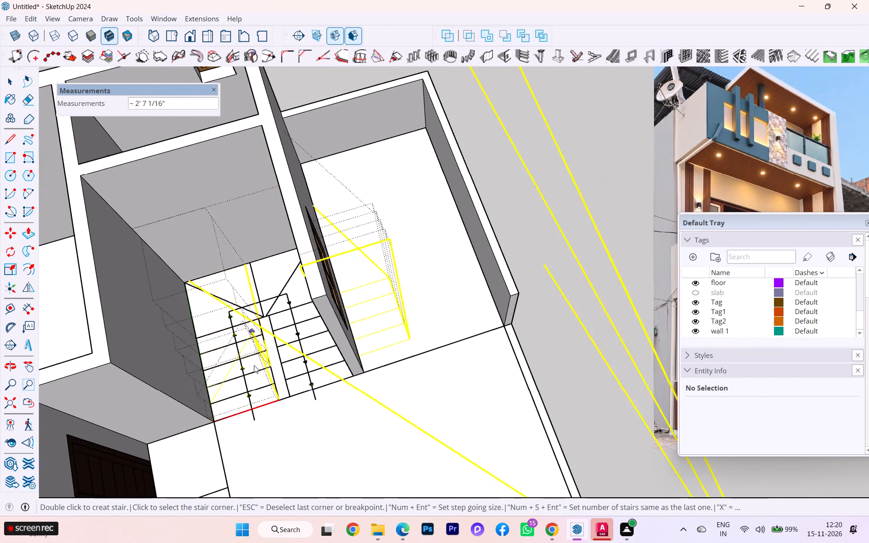
scroll(255, 371, "up", 8)
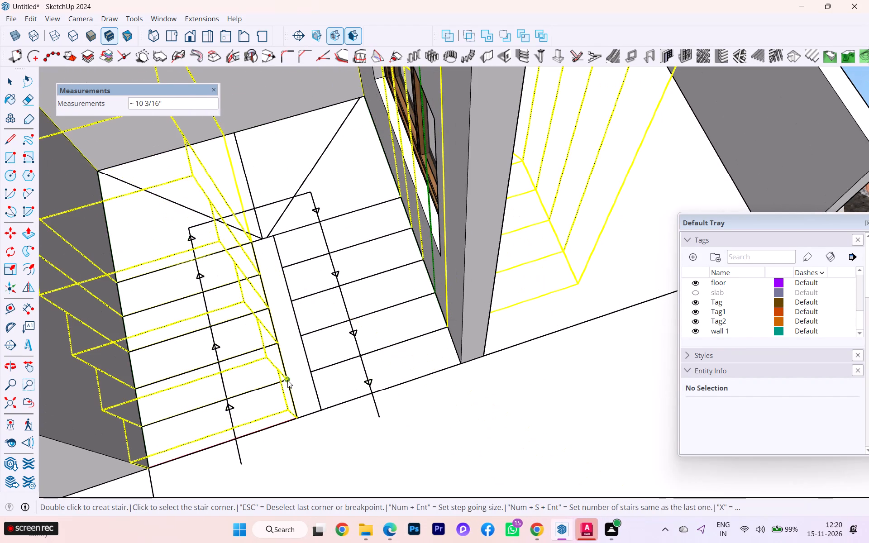
left_click(287, 380)
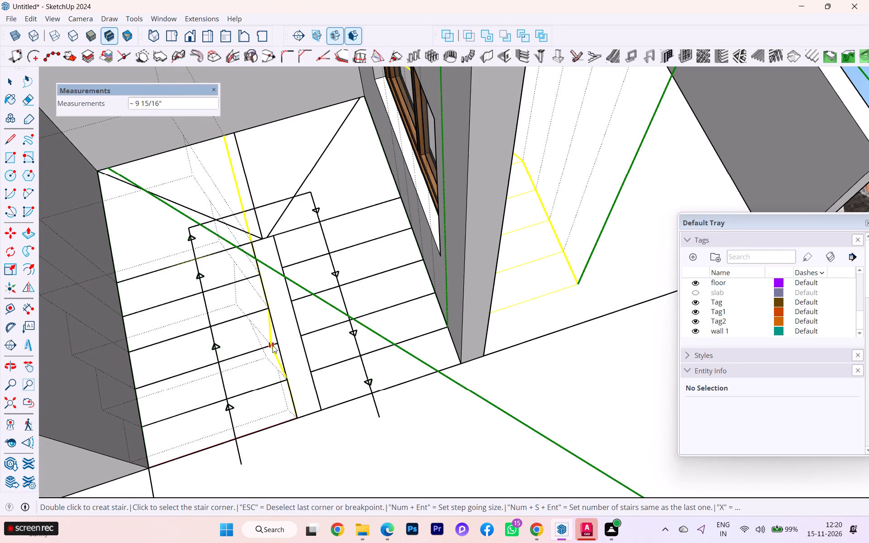
left_click(274, 344)
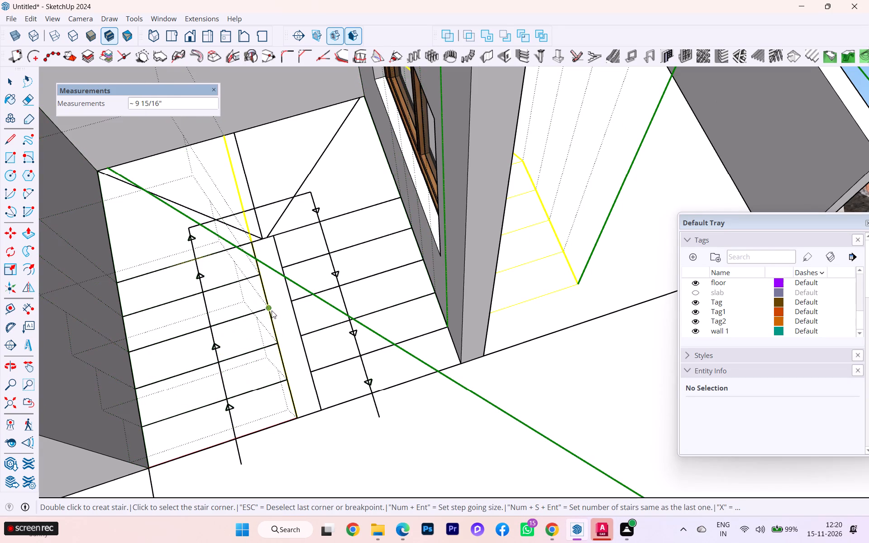
left_click(271, 309)
left_click(262, 273)
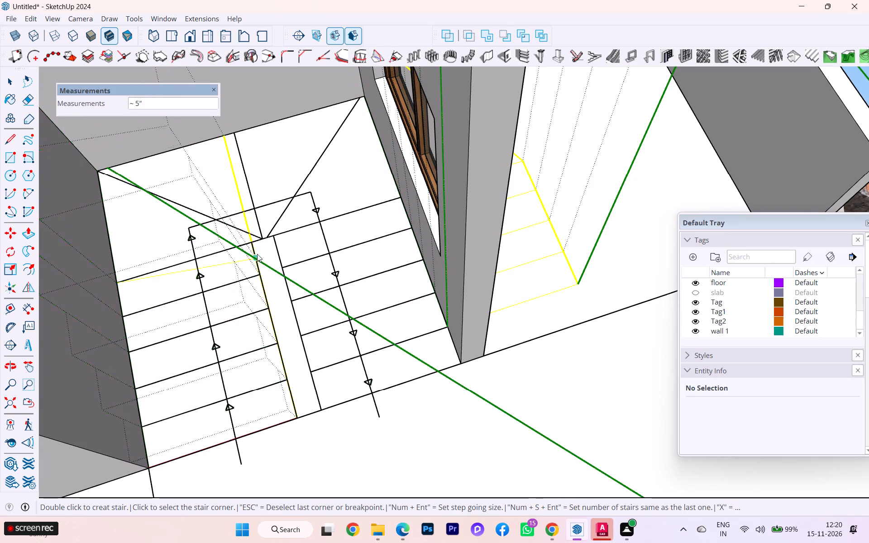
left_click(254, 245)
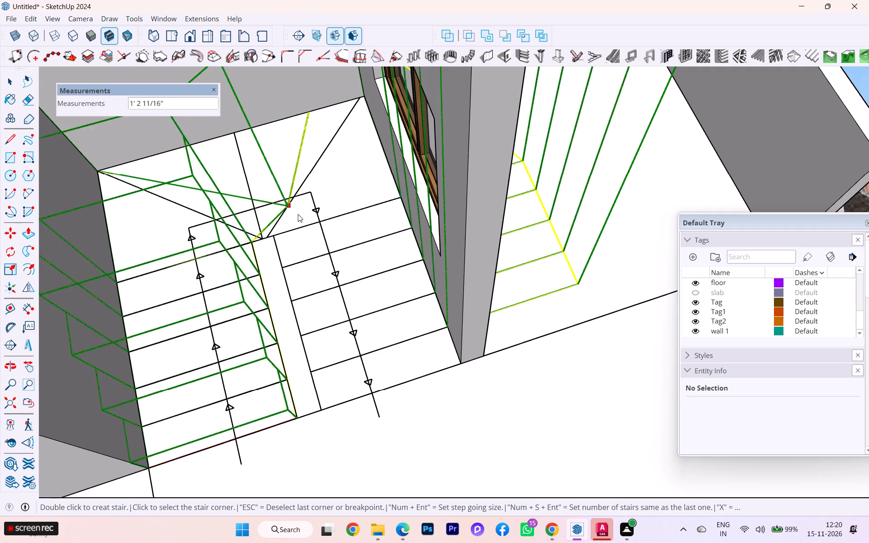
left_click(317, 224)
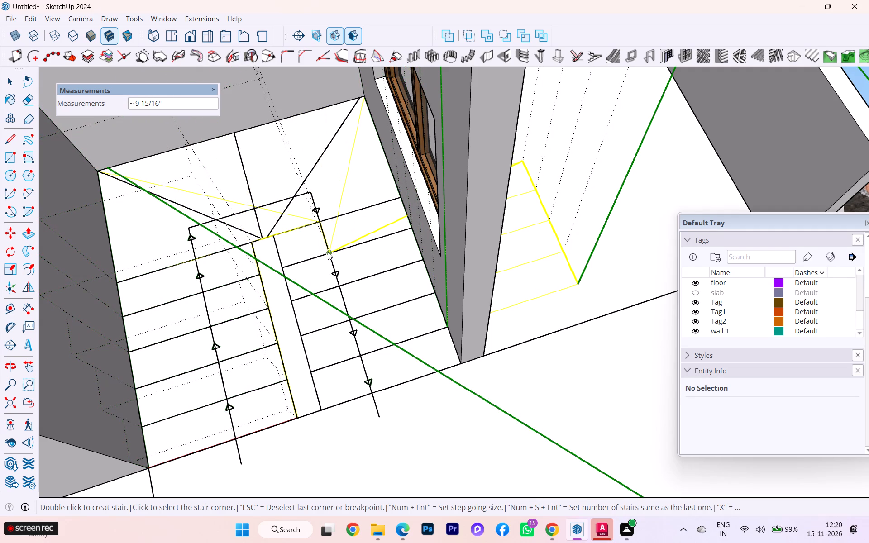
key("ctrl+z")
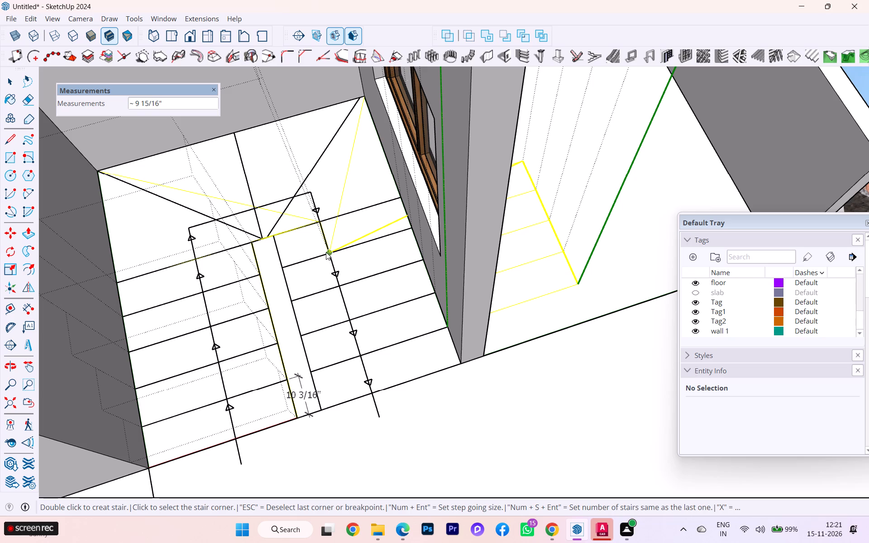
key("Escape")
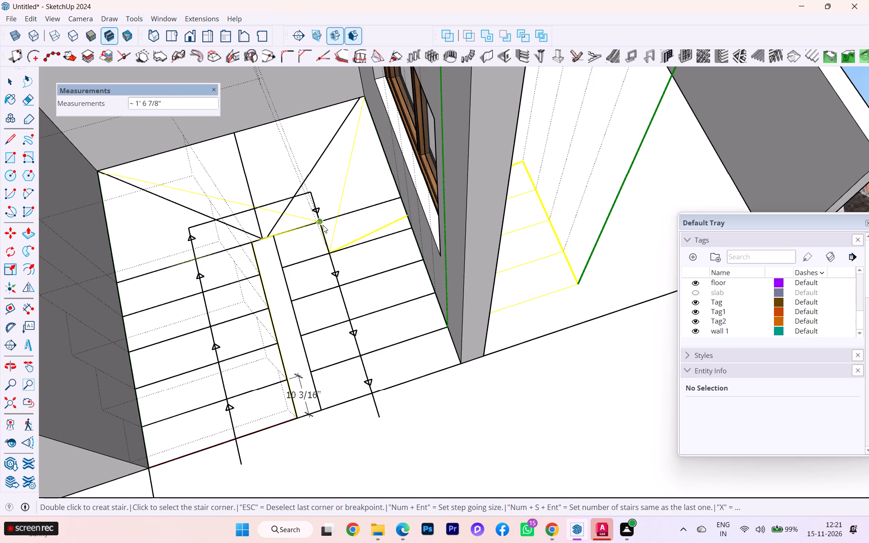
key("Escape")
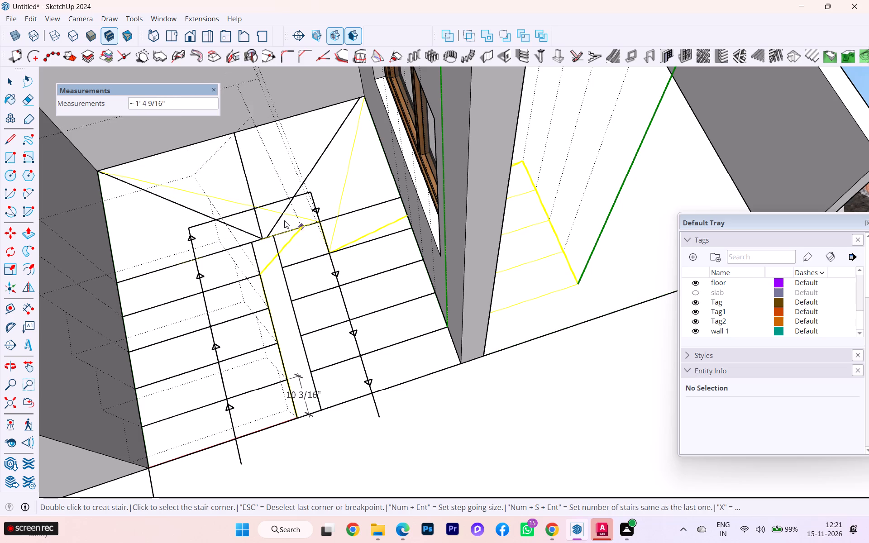
Pick the inner corners across the 6" central gap at the turn and down the second flight's inner tread ends to its last line.
left_click(253, 240)
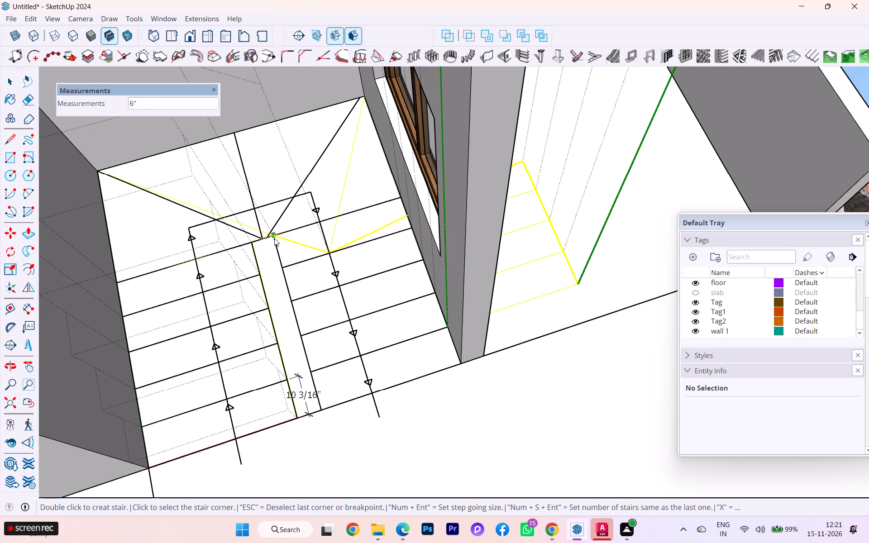
left_click(274, 238)
left_click(285, 268)
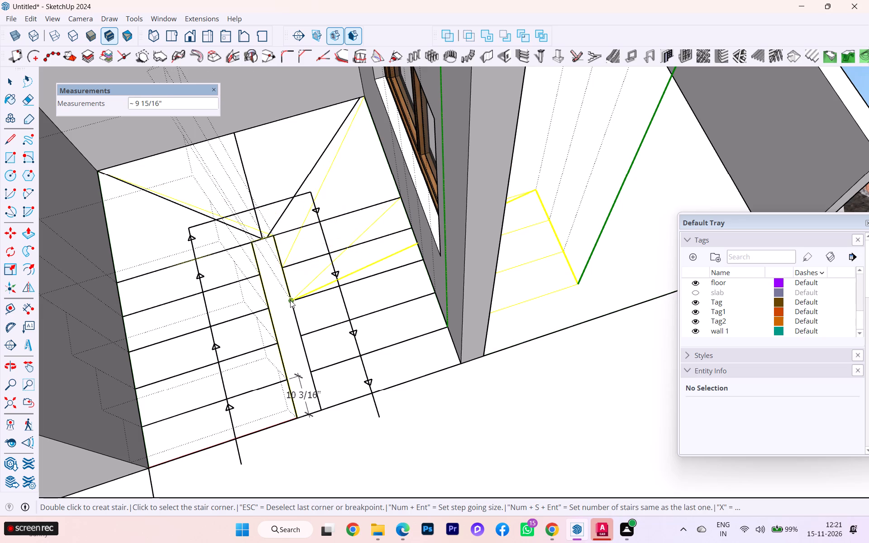
left_click(290, 300)
left_click(303, 337)
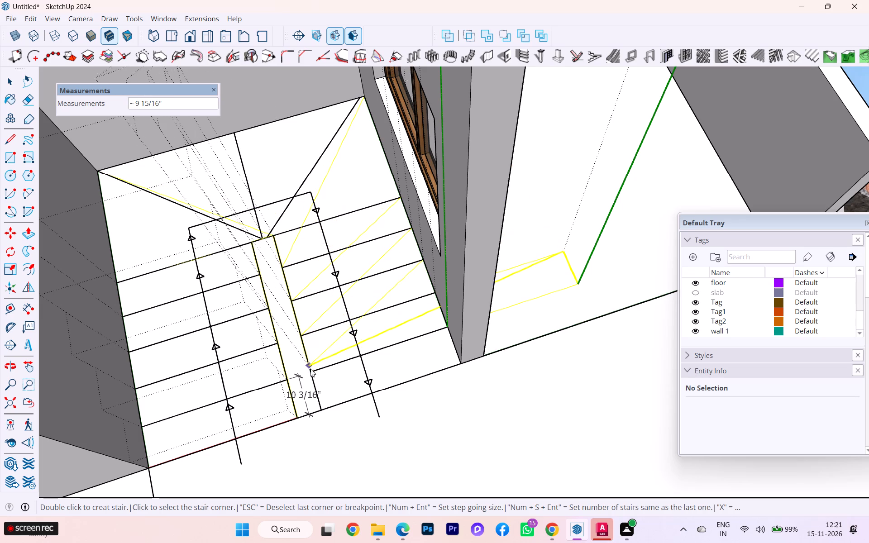
left_click(312, 370)
left_click(322, 411)
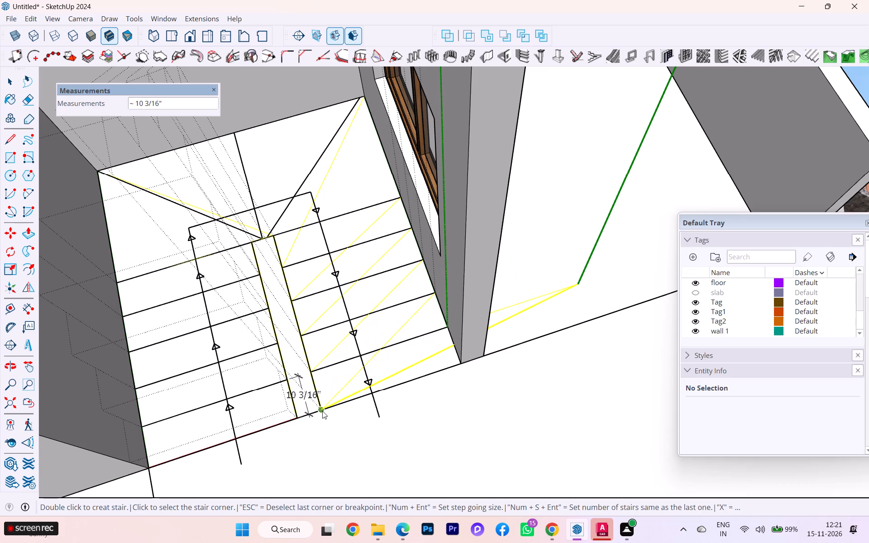
left_click(322, 411)
Generate the staircase by closing its outline at the second flight's end corner on the window wall.
scroll(328, 406, "down", 5)
scroll(380, 356, "down", 1)
scroll(380, 356, "up", 3)
scroll(380, 356, "down", 5)
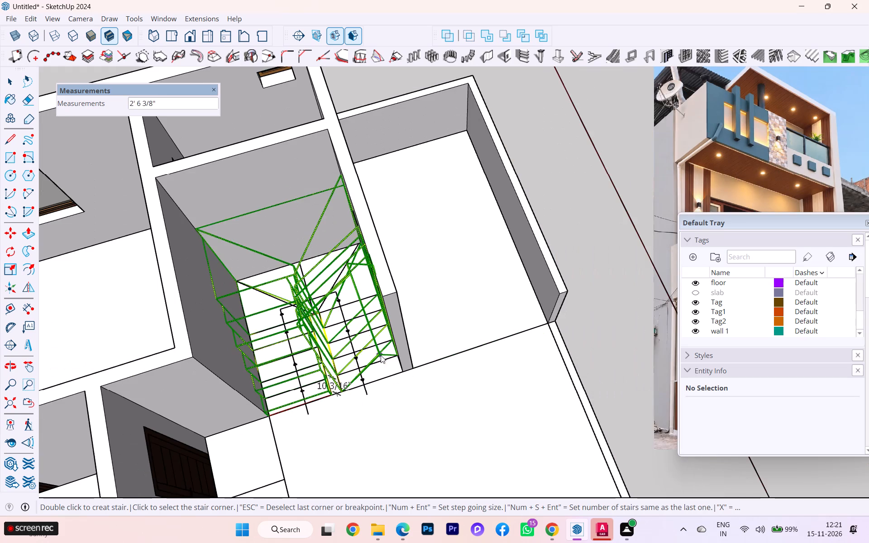
scroll(403, 373, "up", 5)
left_click(403, 371)
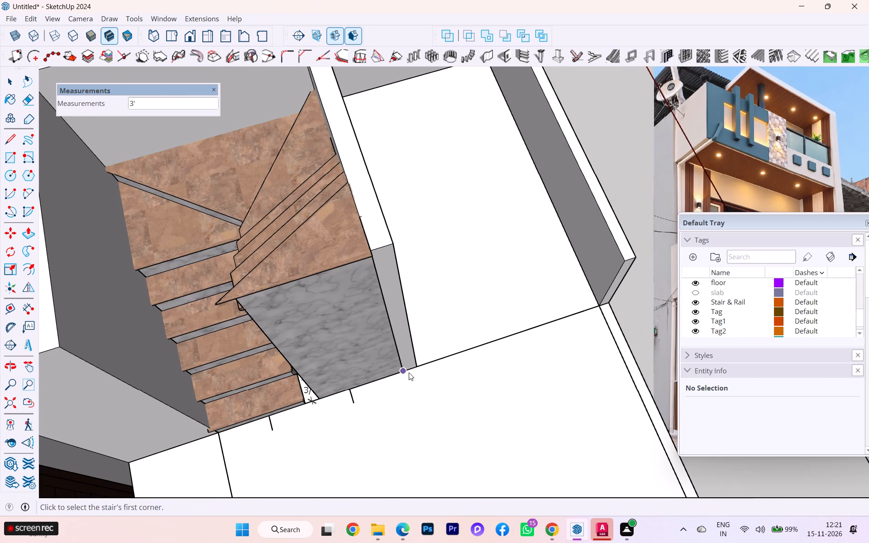
Examine the new staircase's two flights and the turn between them from several sides.
scroll(420, 367, "down", 3)
middle_click_drag(432, 360, 705, 330)
scroll(489, 321, "up", 6)
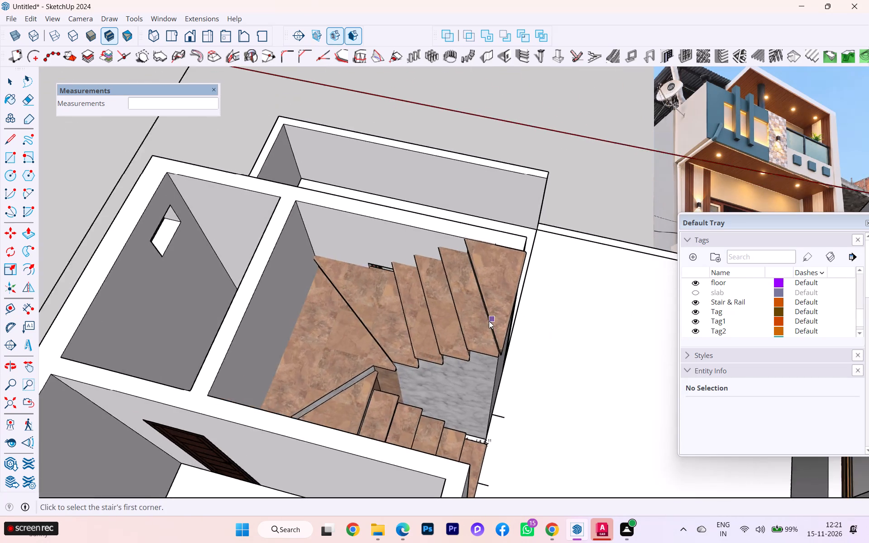
scroll(489, 321, "up", 1)
scroll(391, 336, "down", 1)
middle_click_drag(388, 341, 568, 354)
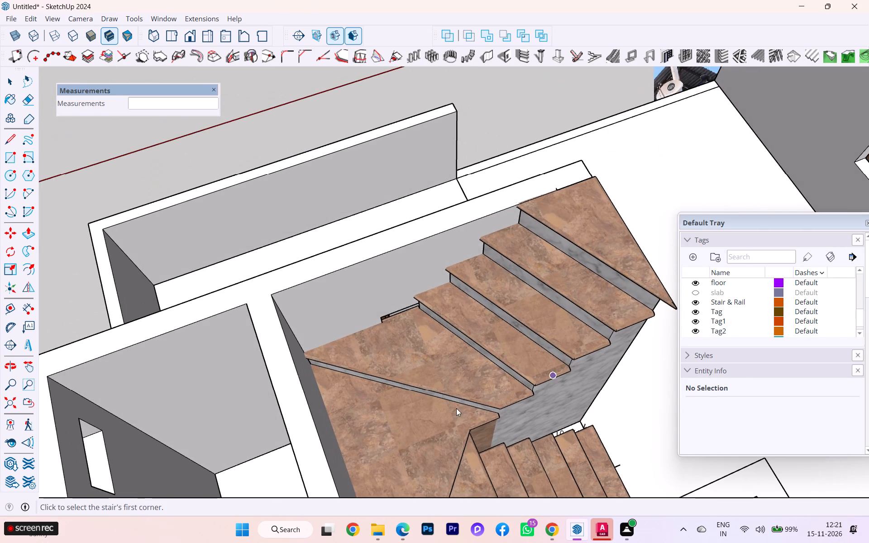
scroll(422, 399, "up", 3)
scroll(358, 338, "down", 2)
scroll(356, 337, "up", 1)
scroll(356, 336, "down", 4)
middle_click_drag(403, 361, 65, 290)
scroll(300, 267, "up", 1)
scroll(300, 267, "down", 1)
scroll(300, 267, "up", 1)
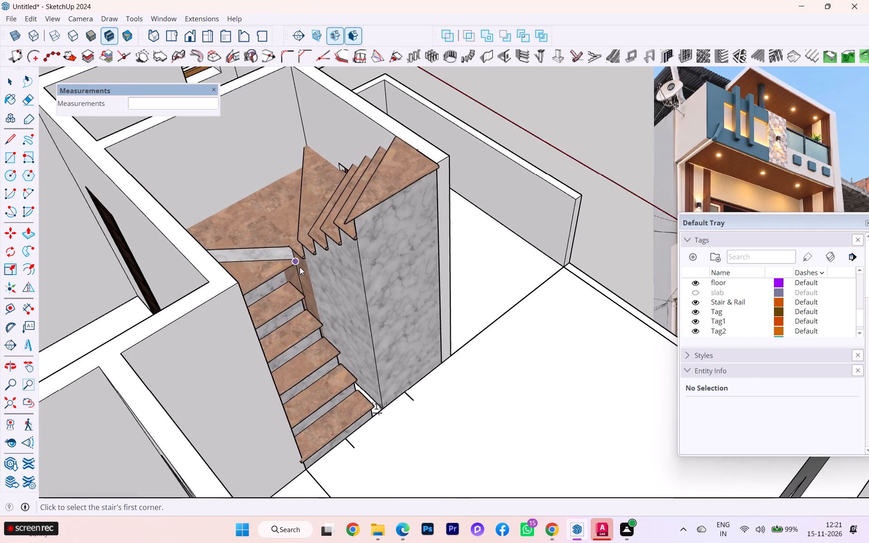
scroll(300, 267, "up", 3)
scroll(302, 265, "down", 1)
scroll(302, 265, "up", 5)
scroll(302, 265, "down", 1)
scroll(304, 264, "up", 2)
scroll(304, 264, "down", 2)
scroll(304, 264, "up", 3)
scroll(304, 264, "down", 6)
scroll(304, 264, "up", 3)
scroll(304, 264, "down", 3)
scroll(304, 264, "up", 1)
scroll(304, 264, "down", 1)
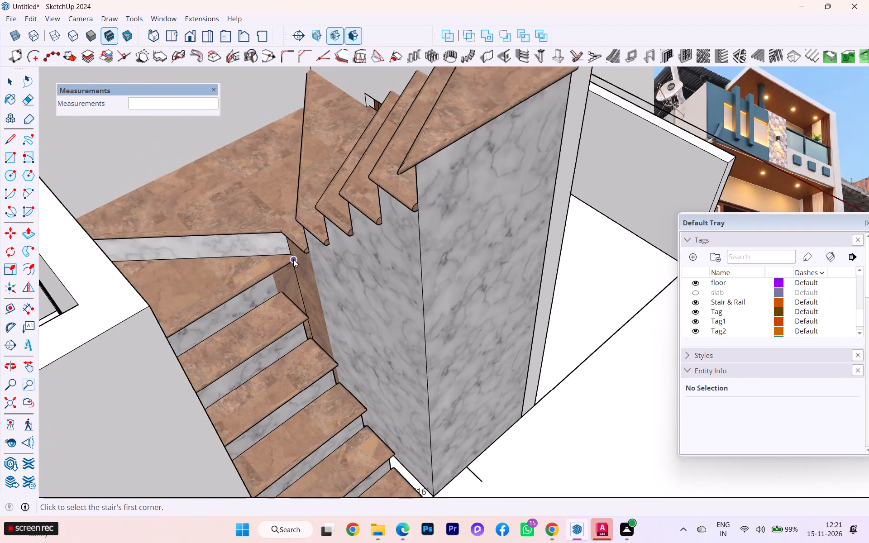
scroll(293, 259, "down", 5)
middle_click_drag(292, 261, 164, 276)
scroll(223, 220, "up", 5)
scroll(230, 210, "down", 1)
scroll(227, 214, "up", 2)
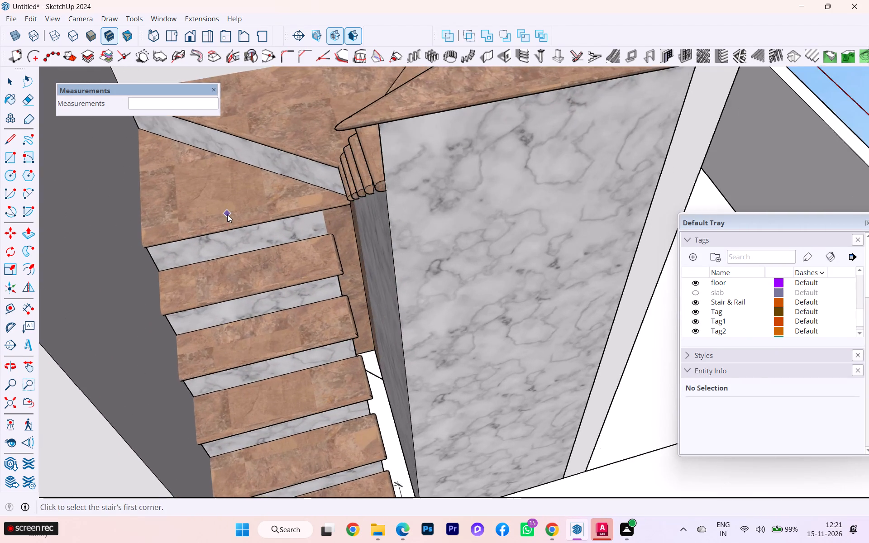
scroll(228, 218, "down", 2)
scroll(229, 220, "up", 1)
scroll(229, 220, "down", 6)
middle_click_drag(234, 235, 241, 291)
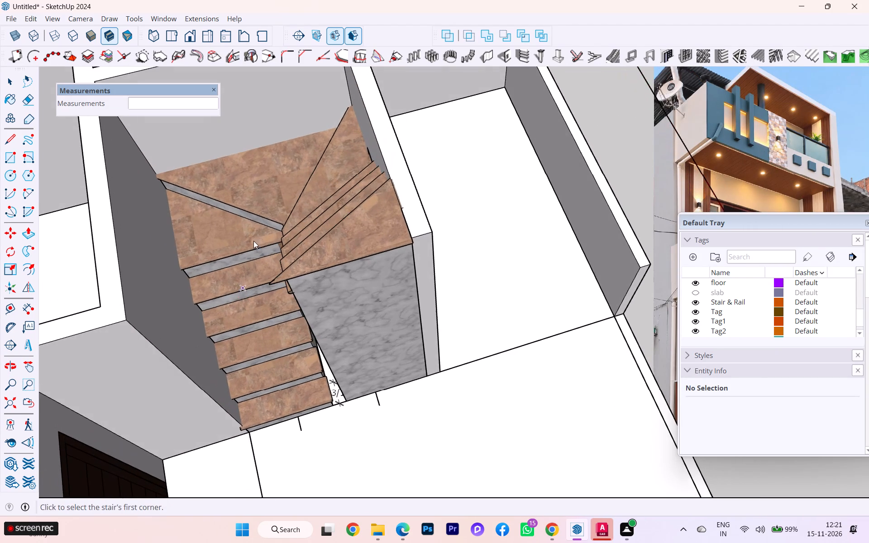
Inspect the angled treads at the turn and the second flight's treads up to its top edge.
scroll(251, 208, "up", 10)
scroll(254, 200, "down", 1)
scroll(254, 200, "up", 1)
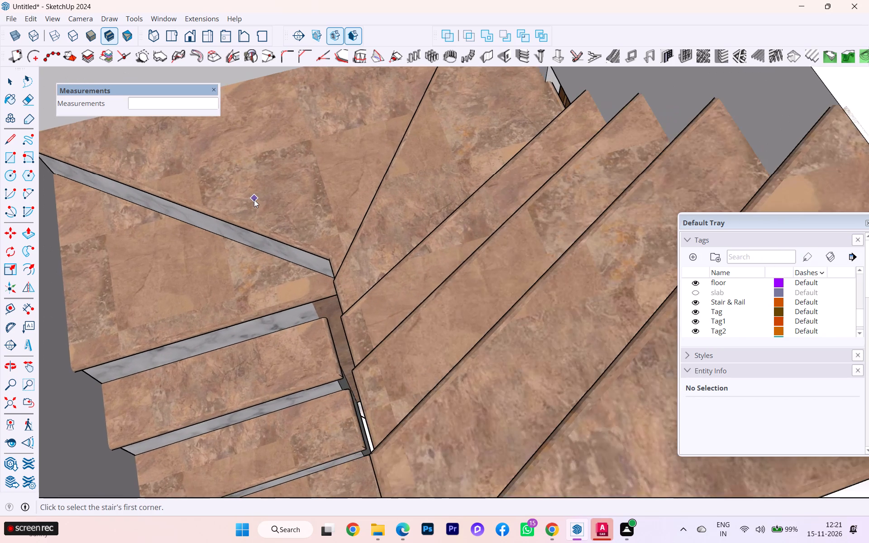
scroll(254, 200, "down", 5)
middle_click_drag(401, 237, 640, 226)
scroll(390, 245, "up", 2)
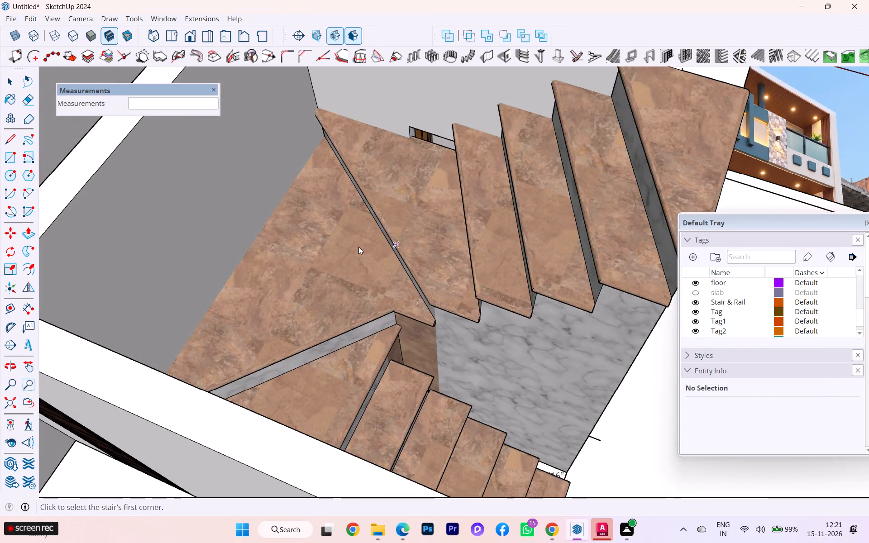
scroll(358, 247, "up", 2)
scroll(353, 247, "down", 5)
middle_click_drag(329, 248, 599, 266)
scroll(499, 289, "down", 2)
scroll(498, 289, "up", 2)
scroll(497, 290, "down", 3)
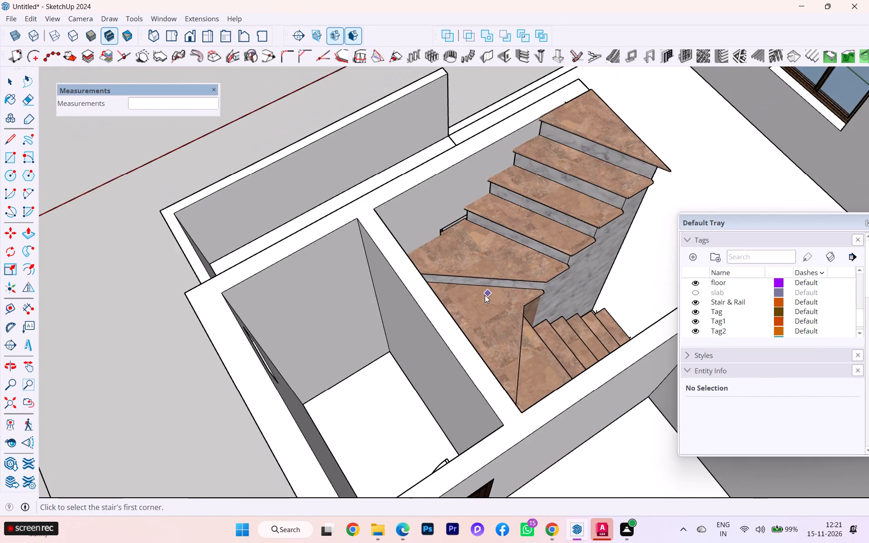
scroll(481, 292, "down", 2)
scroll(569, 236, "up", 5)
scroll(603, 180, "down", 1)
scroll(603, 179, "up", 6)
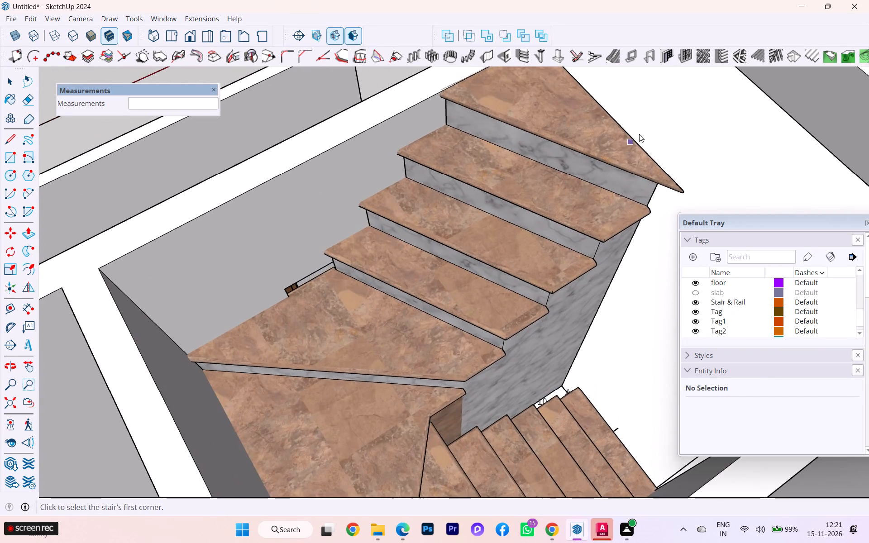
scroll(641, 132, "up", 2)
scroll(641, 132, "down", 1)
scroll(641, 132, "up", 1)
scroll(641, 132, "down", 1)
middle_click_drag(639, 135, 431, 212)
middle_click_drag(395, 192, 319, 165)
middle_click_drag(251, 158, 228, 156)
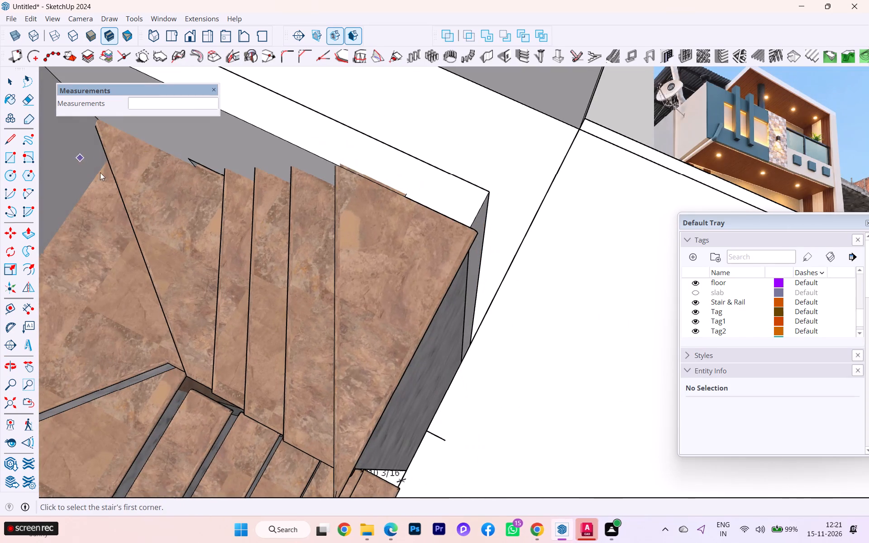
Inspect the first flight's lower treads and risers and the central gap beside the second flight.
scroll(244, 242, "down", 2)
scroll(320, 242, "down", 4)
scroll(332, 253, "up", 2)
middle_click_drag(330, 284, 107, 204)
scroll(137, 203, "up", 3)
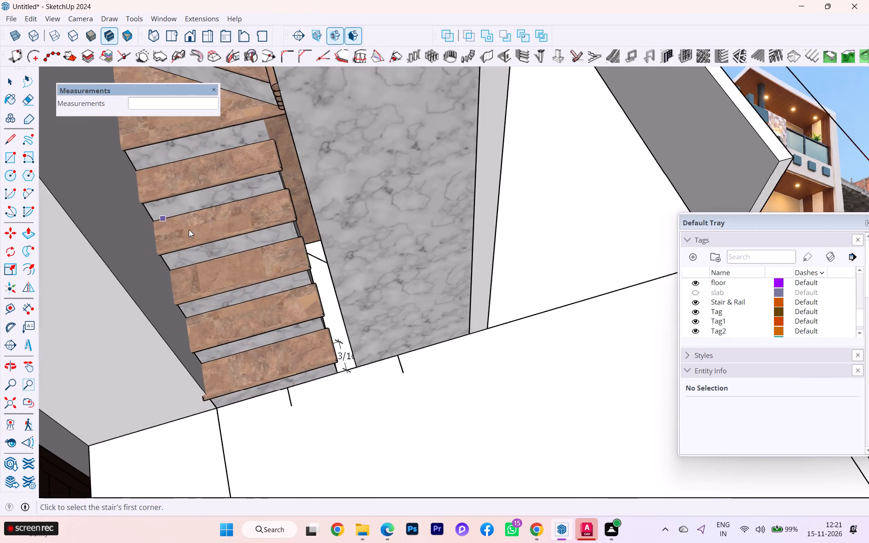
scroll(239, 258, "up", 7)
scroll(263, 274, "down", 1)
scroll(263, 275, "up", 1)
scroll(269, 281, "down", 1)
scroll(270, 281, "up", 4)
scroll(326, 283, "up", 2)
scroll(327, 283, "down", 3)
scroll(327, 283, "up", 1)
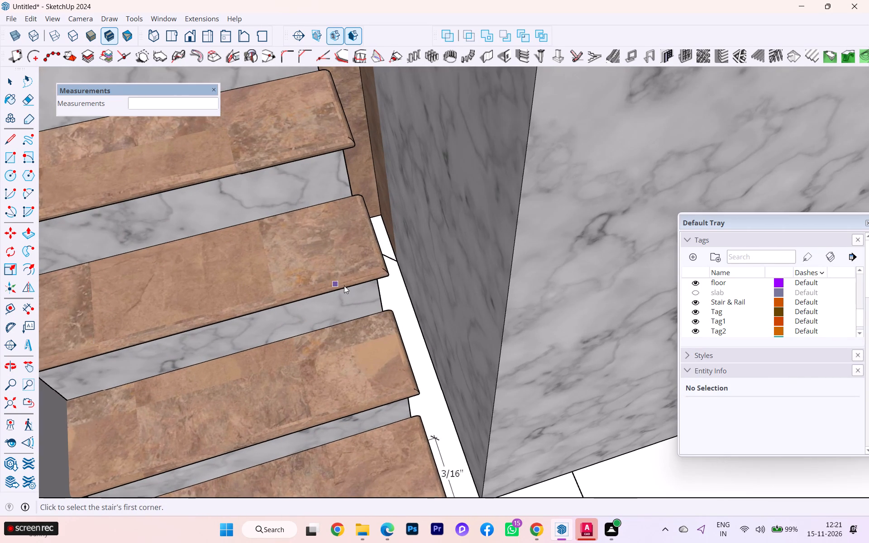
middle_click_drag(346, 285, 211, 152)
scroll(244, 228, "down", 2)
scroll(240, 233, "up", 1)
scroll(239, 234, "down", 2)
scroll(237, 236, "up", 2)
scroll(235, 238, "down", 8)
middle_click(258, 239)
scroll(258, 239, "up", 1)
Review the whole house model and check how the staircase sits among the surrounding walls, doors and windows.
left_click(13, 401)
scroll(388, 301, "up", 3)
scroll(314, 277, "down", 2)
middle_click_drag(316, 282, 21, 215)
scroll(820, 414, "up", 3)
scroll(710, 367, "up", 2)
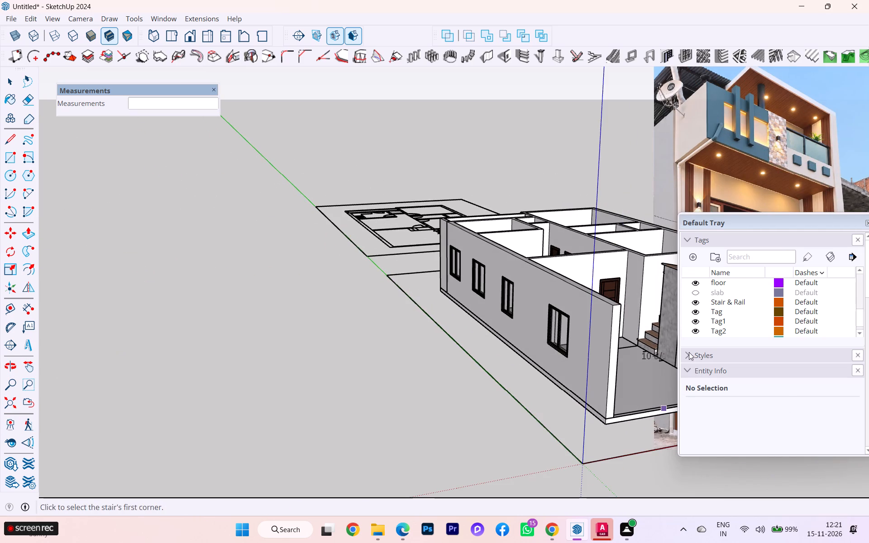
scroll(689, 352, "up", 4)
scroll(635, 324, "down", 1)
scroll(635, 324, "up", 9)
scroll(492, 308, "down", 6)
scroll(641, 319, "up", 4)
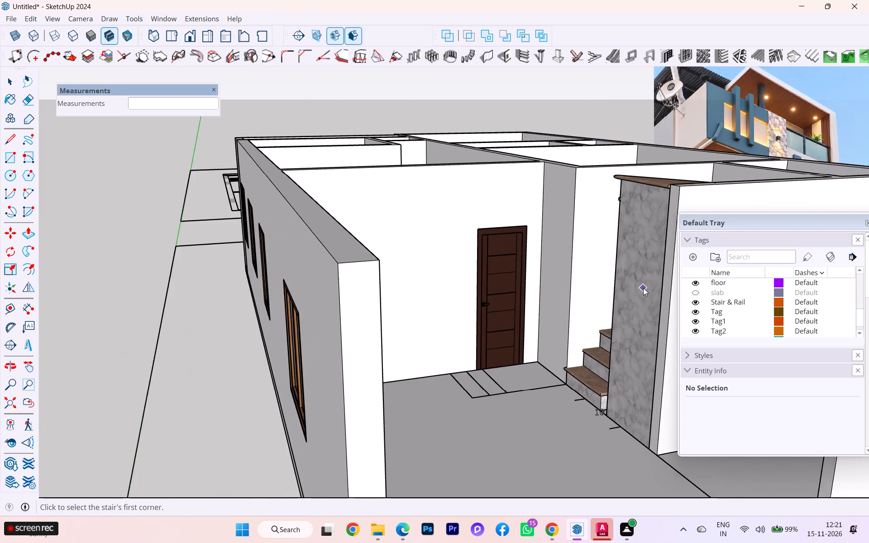
scroll(643, 288, "up", 2)
scroll(643, 288, "down", 1)
middle_click_drag(643, 288, 337, 296)
middle_click_drag(337, 296, 263, 330)
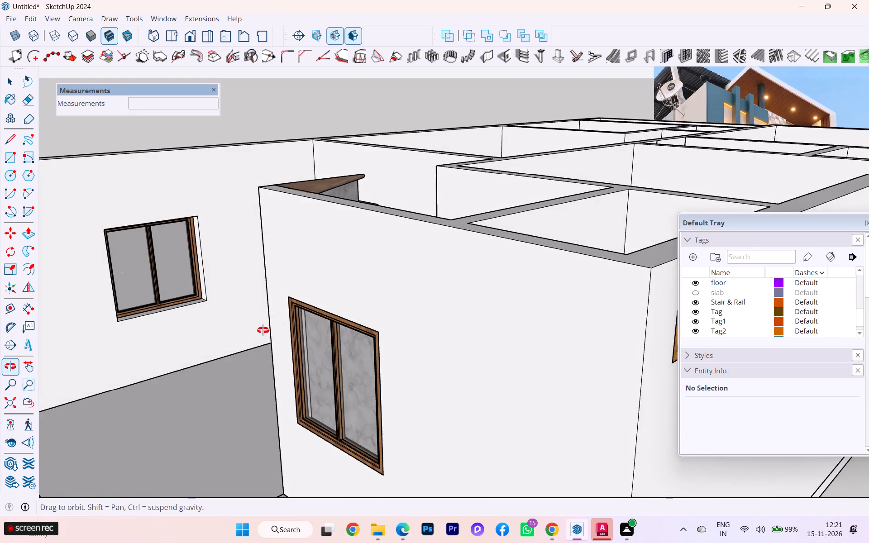
middle_click_drag(263, 330, 868, 463)
scroll(868, 475, "down", 1)
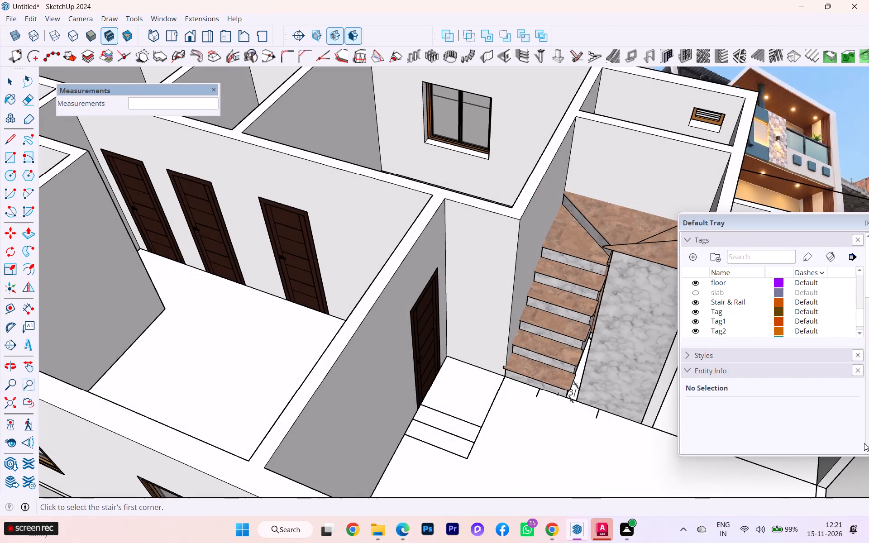
scroll(704, 405, "up", 1)
scroll(211, 277, "down", 1)
middle_click_drag(211, 277, 410, 307)
scroll(407, 305, "up", 2)
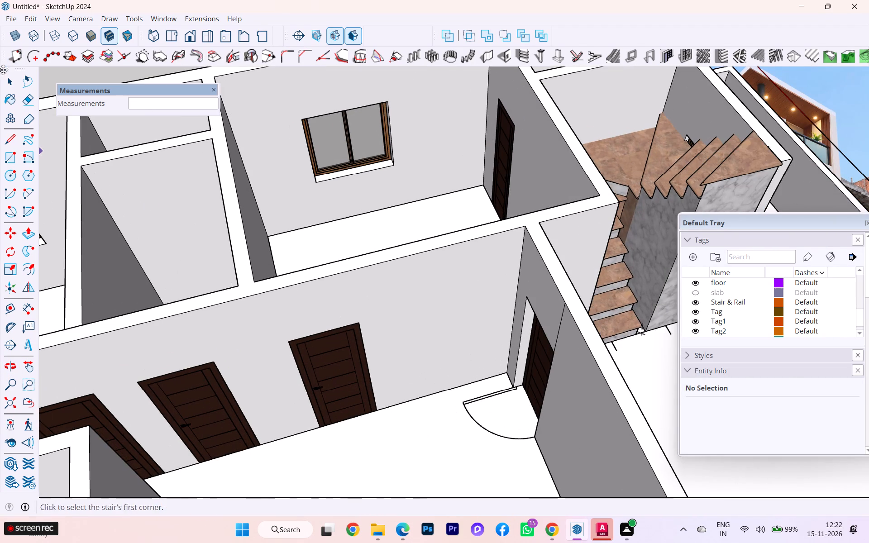
Delete the generated staircase group from the stair room, keeping the plan's tread lines.
left_click(3, 77)
left_click(694, 189)
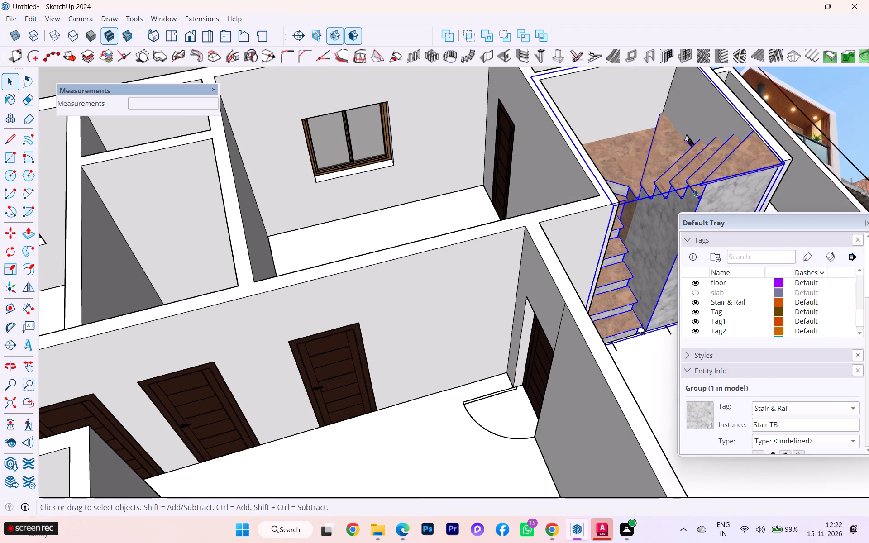
key("Delete")
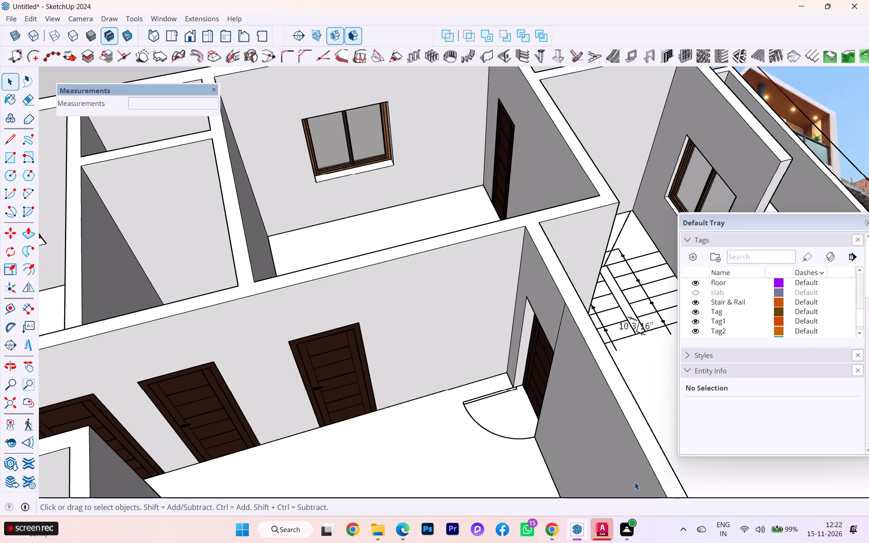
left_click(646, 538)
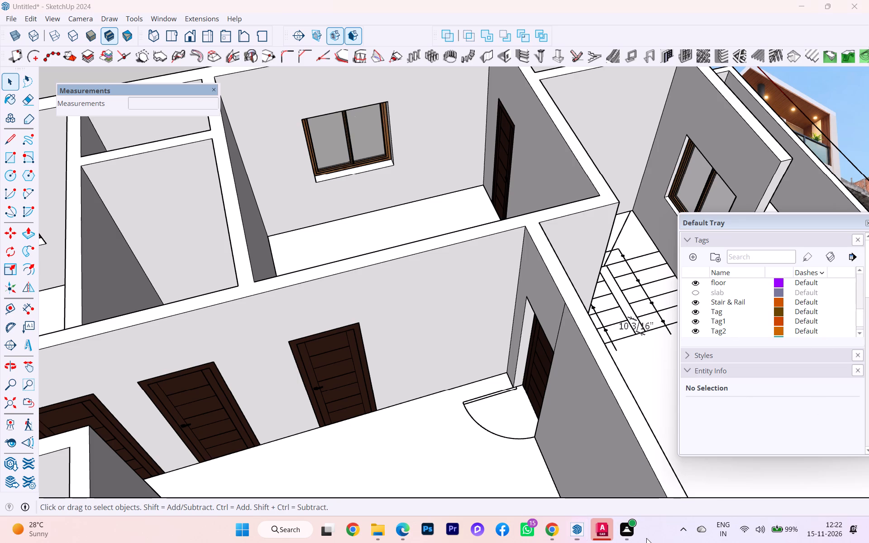
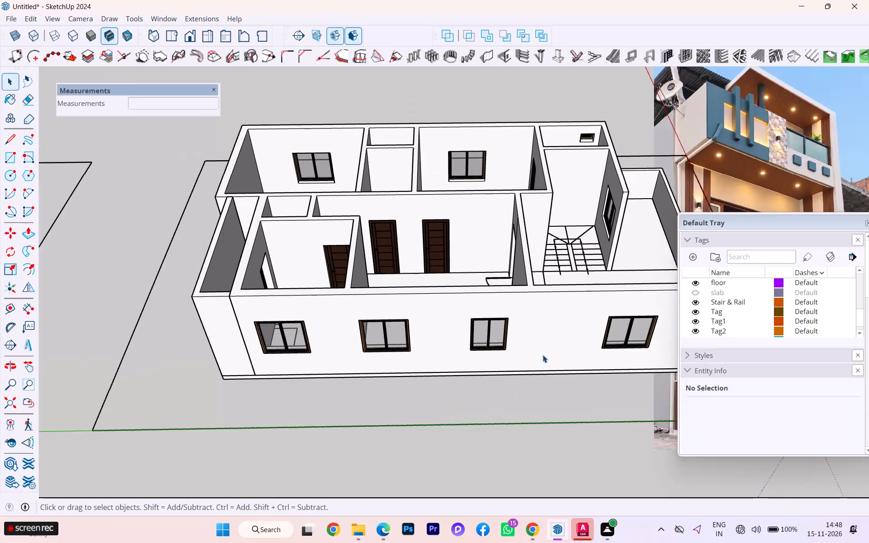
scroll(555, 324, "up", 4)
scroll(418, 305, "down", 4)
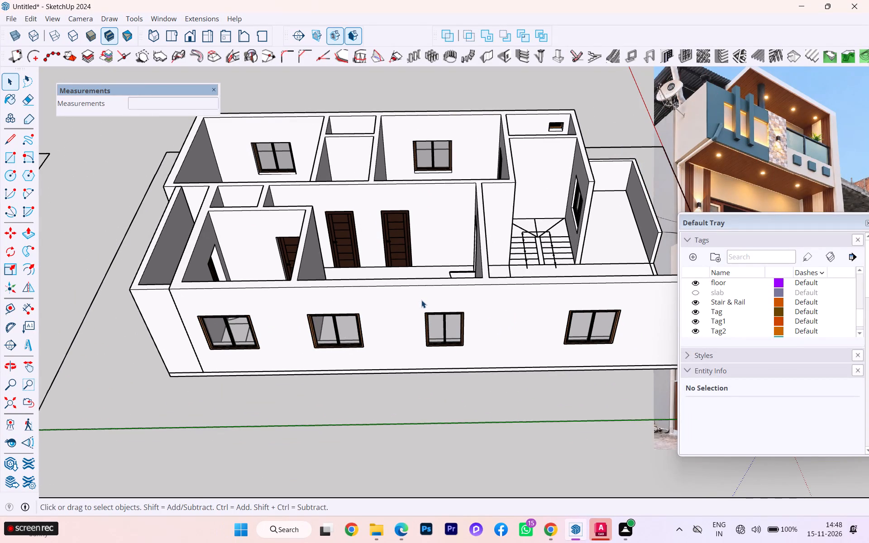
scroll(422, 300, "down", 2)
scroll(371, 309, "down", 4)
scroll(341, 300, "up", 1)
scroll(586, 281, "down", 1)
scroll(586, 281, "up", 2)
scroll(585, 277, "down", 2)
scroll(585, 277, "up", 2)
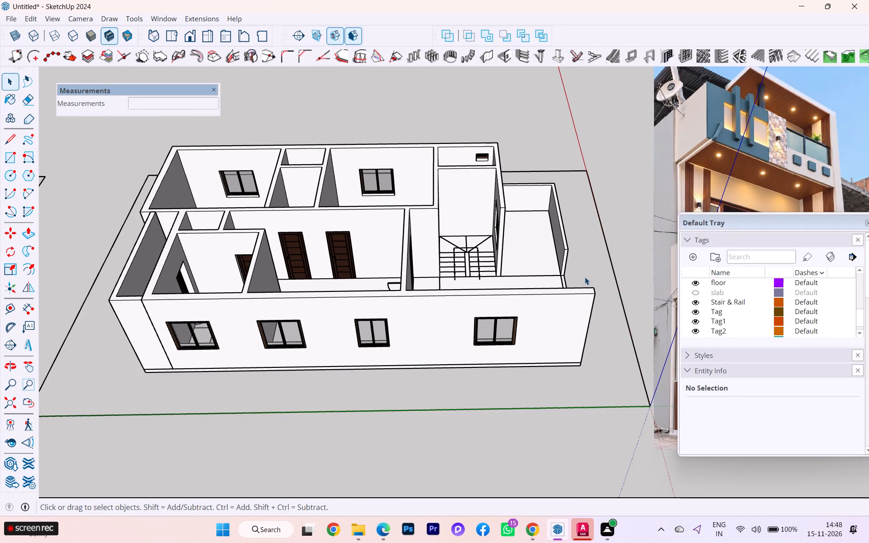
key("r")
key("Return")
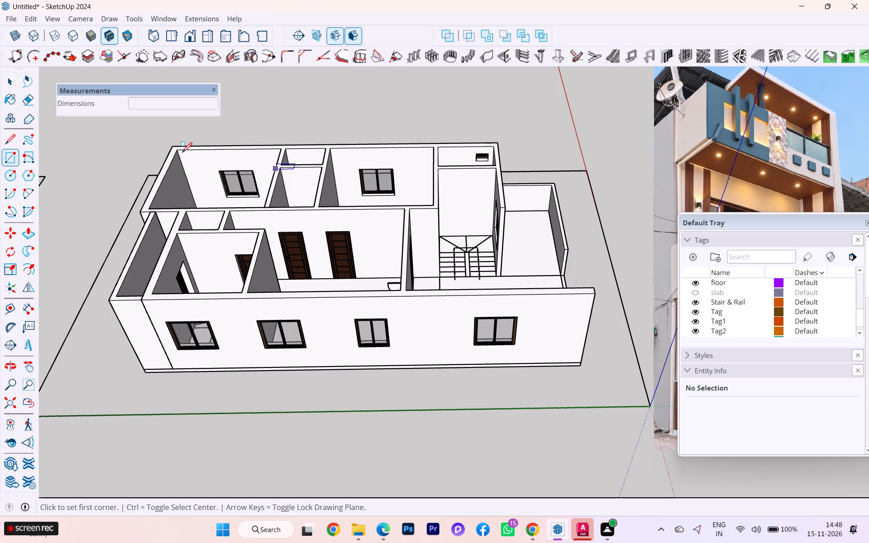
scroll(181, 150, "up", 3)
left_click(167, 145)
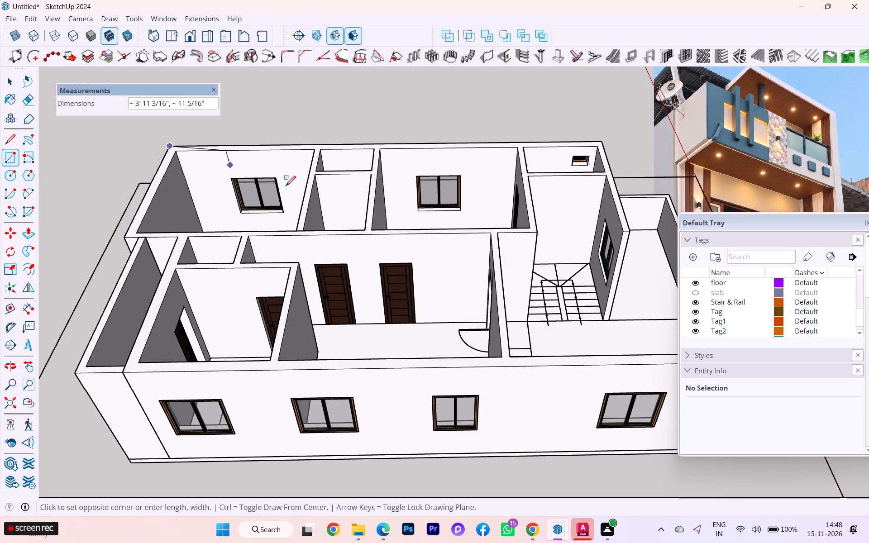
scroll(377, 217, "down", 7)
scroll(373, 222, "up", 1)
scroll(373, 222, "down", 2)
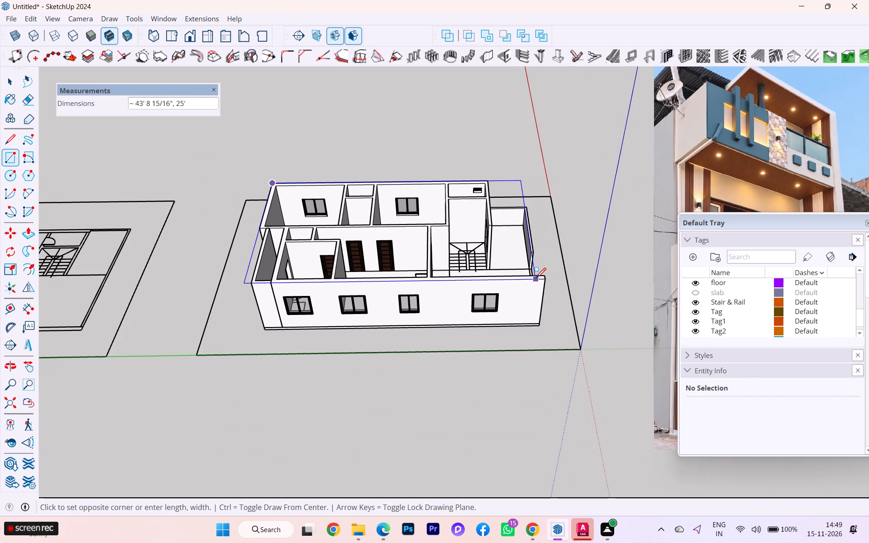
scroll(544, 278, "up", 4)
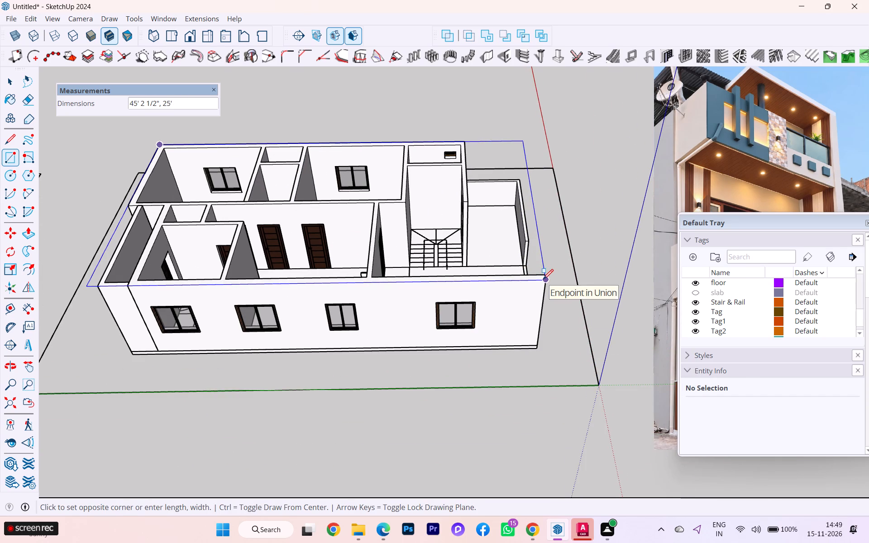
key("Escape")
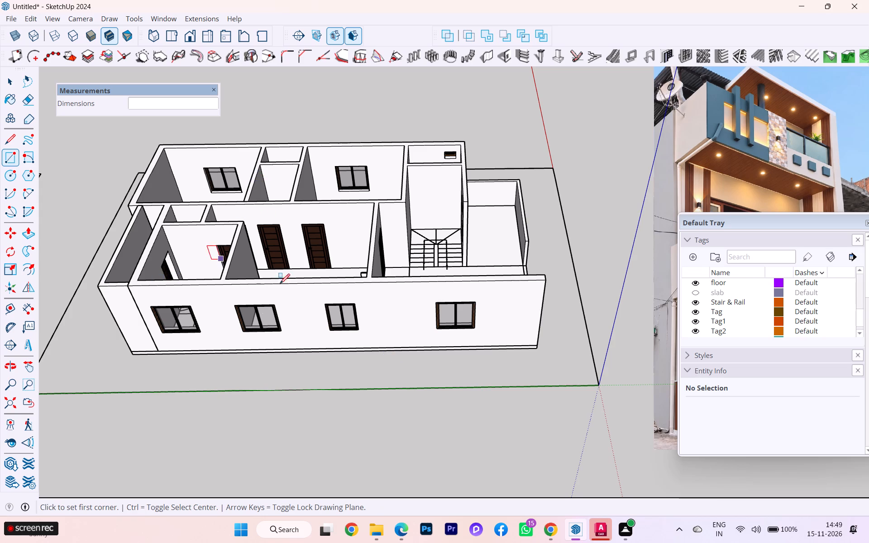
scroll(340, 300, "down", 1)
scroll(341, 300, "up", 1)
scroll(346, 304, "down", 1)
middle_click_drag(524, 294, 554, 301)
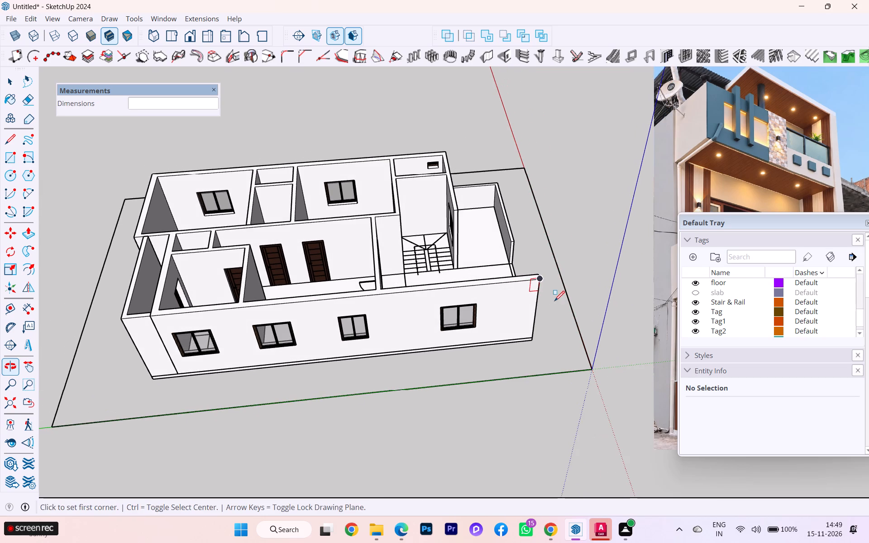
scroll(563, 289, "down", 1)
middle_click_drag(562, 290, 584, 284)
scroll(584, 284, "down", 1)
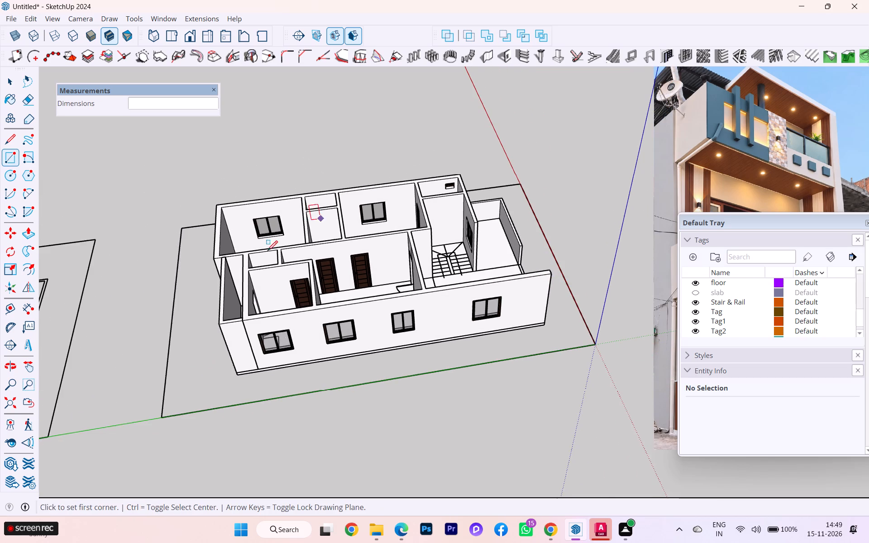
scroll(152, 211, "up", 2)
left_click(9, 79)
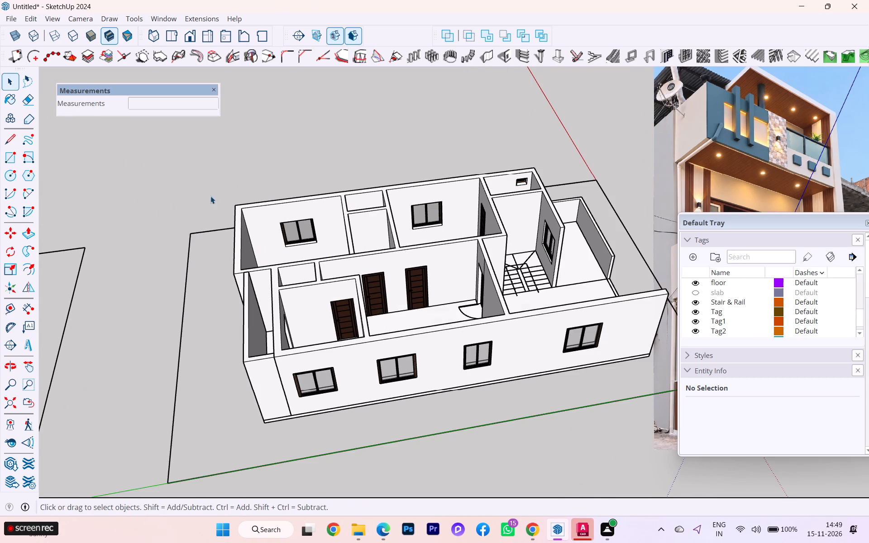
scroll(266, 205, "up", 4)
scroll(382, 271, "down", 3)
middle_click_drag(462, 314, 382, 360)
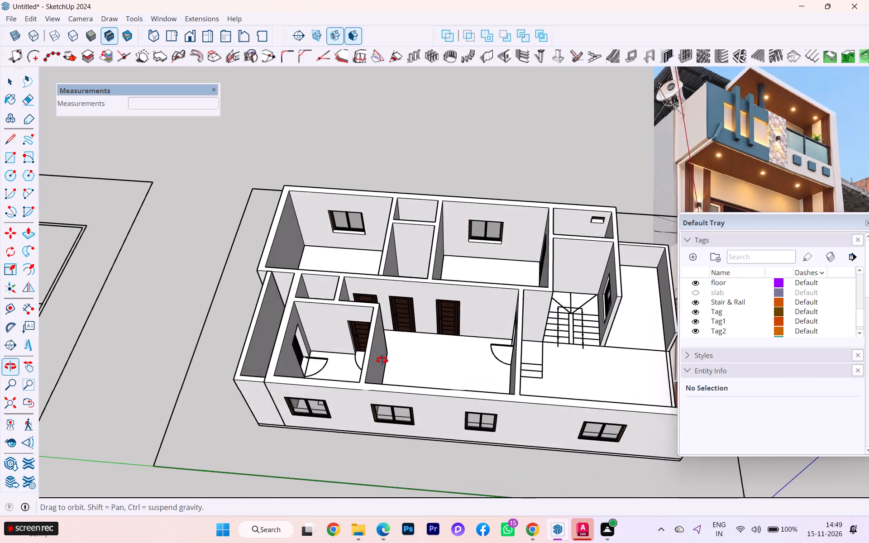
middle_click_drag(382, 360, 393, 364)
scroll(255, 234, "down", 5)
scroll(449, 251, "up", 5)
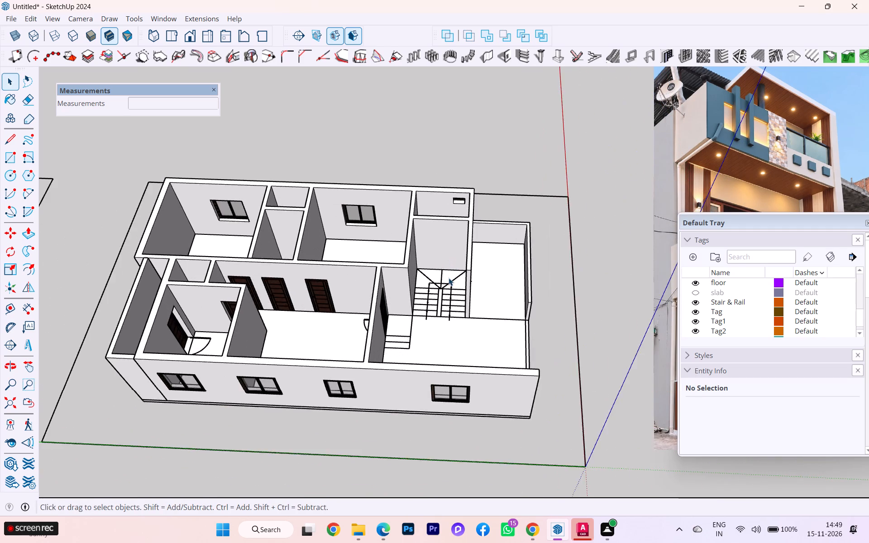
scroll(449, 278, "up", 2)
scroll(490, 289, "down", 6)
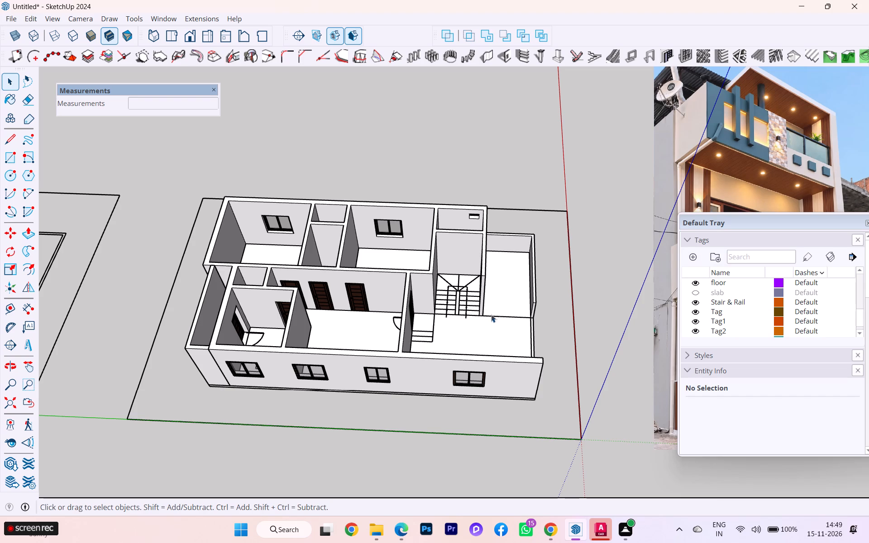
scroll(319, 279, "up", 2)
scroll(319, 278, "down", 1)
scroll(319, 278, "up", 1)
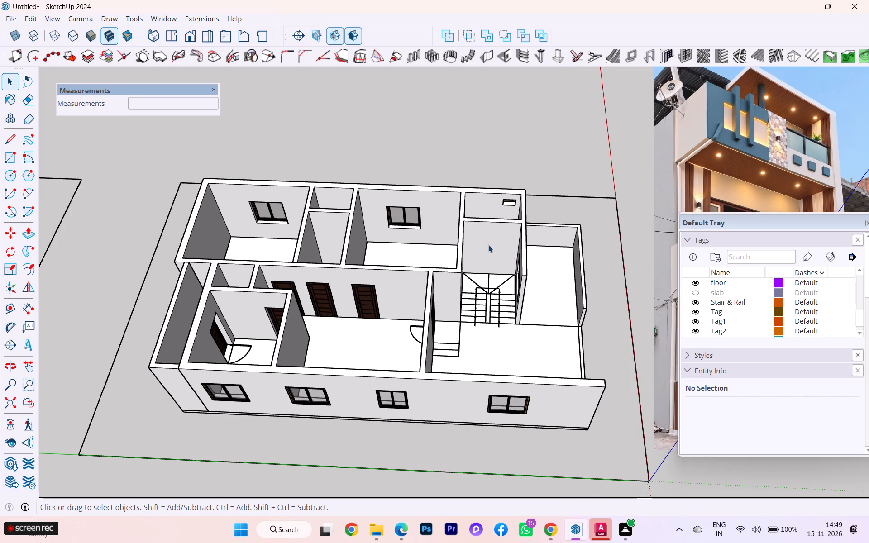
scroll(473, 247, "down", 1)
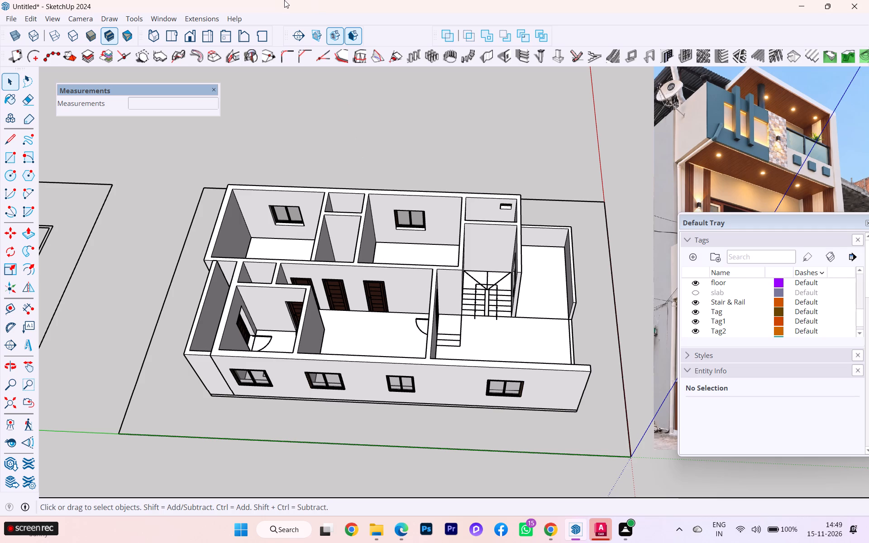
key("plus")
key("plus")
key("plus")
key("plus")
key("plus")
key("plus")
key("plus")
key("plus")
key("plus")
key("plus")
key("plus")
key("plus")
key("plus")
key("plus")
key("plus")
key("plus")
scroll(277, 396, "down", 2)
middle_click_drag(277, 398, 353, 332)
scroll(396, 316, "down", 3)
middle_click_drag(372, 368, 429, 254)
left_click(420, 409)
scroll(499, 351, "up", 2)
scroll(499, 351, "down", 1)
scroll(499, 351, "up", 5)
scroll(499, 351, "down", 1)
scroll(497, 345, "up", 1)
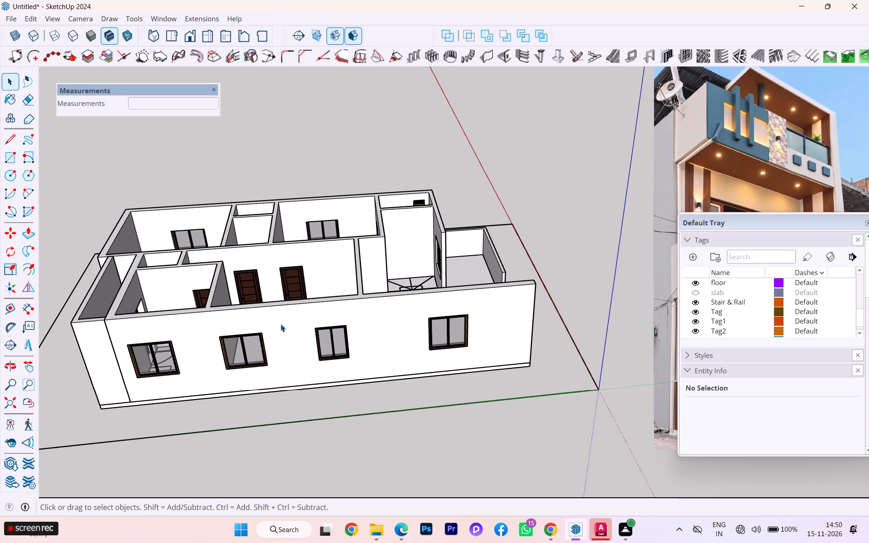
Examine the front of the house around the open porch, its door and window, and the low parapet wall.
scroll(362, 318, "up", 4)
scroll(367, 319, "down", 1)
middle_click_drag(367, 319, 344, 376)
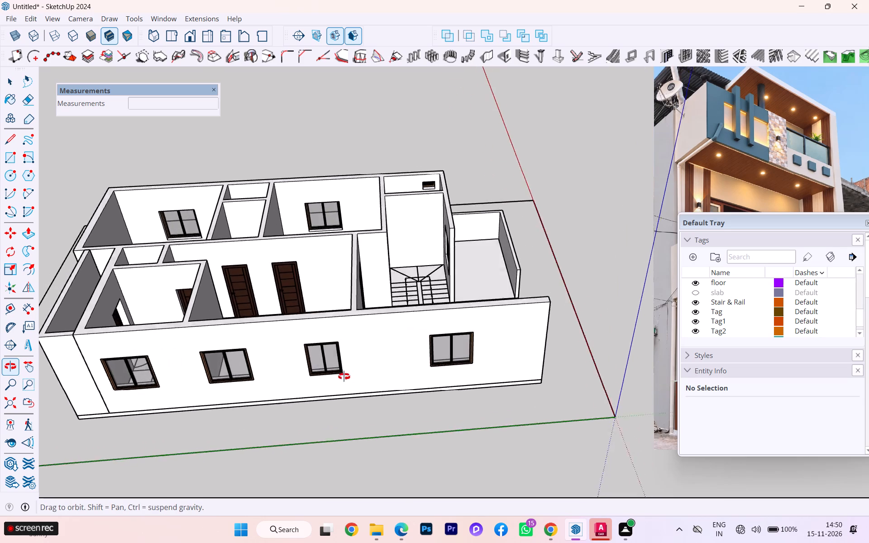
middle_click_drag(344, 376, 286, 434)
scroll(401, 326, "up", 2)
scroll(401, 326, "down", 2)
scroll(401, 326, "up", 1)
middle_click_drag(478, 344, 195, 358)
middle_click_drag(167, 325, 140, 299)
scroll(438, 284, "up", 3)
middle_click_drag(455, 257, 363, 249)
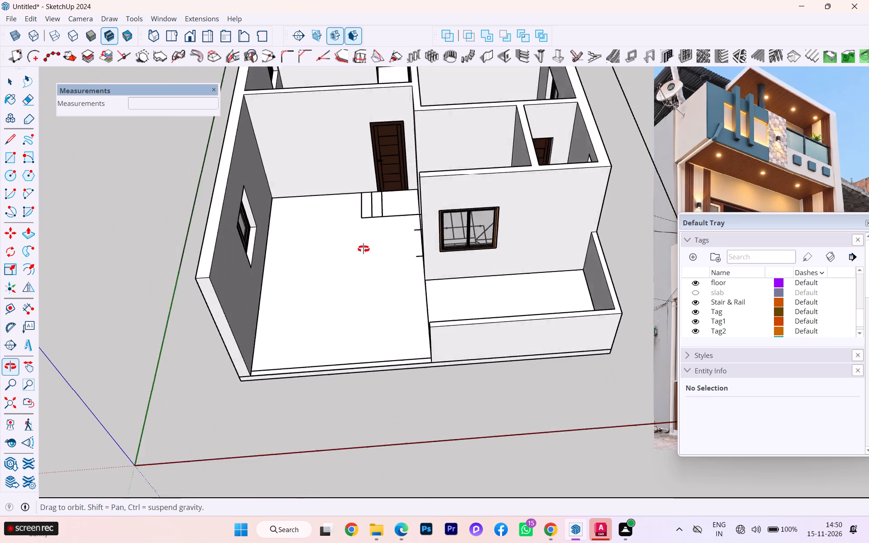
middle_click_drag(363, 249, 364, 214)
scroll(371, 222, "down", 2)
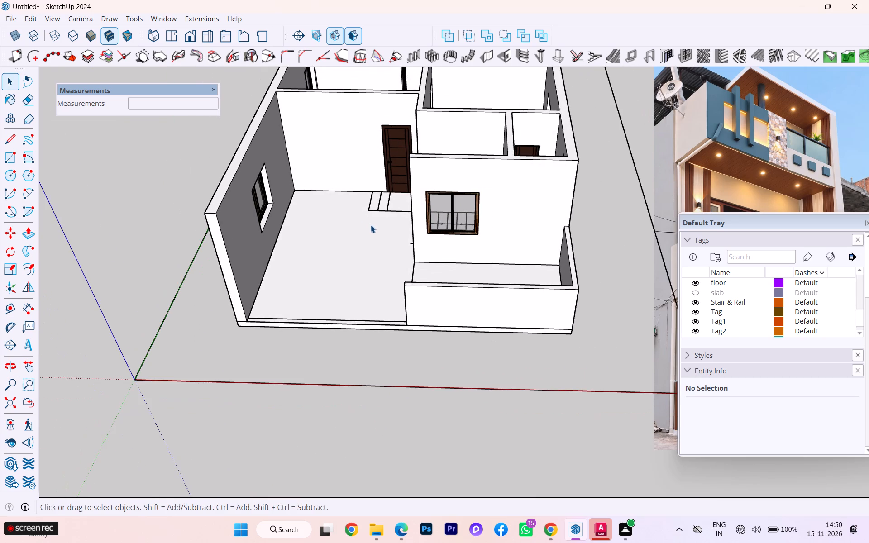
scroll(394, 201, "up", 4)
scroll(410, 172, "down", 1)
middle_click_drag(412, 172, 415, 158)
Show the slab tag and examine how the roof slab sits over the front porch, parapet wall and side windows.
left_click(694, 293)
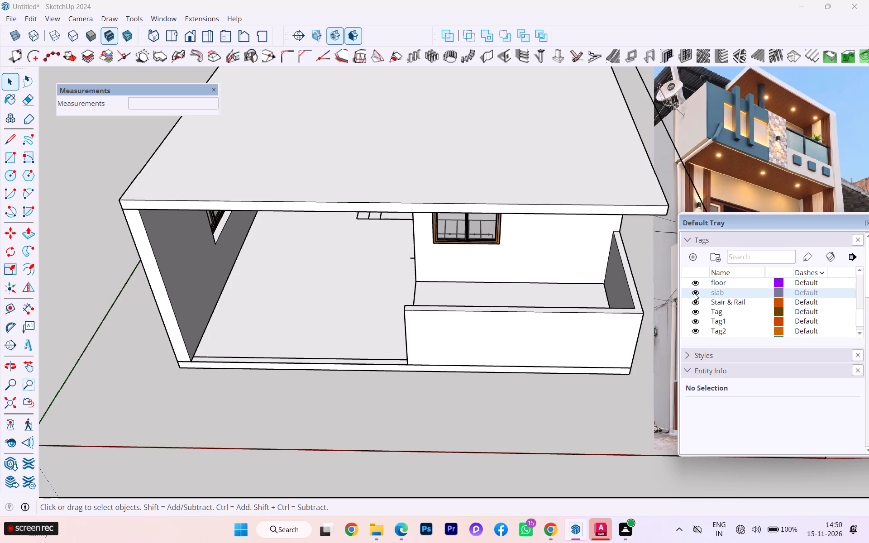
middle_click_drag(554, 320, 545, 281)
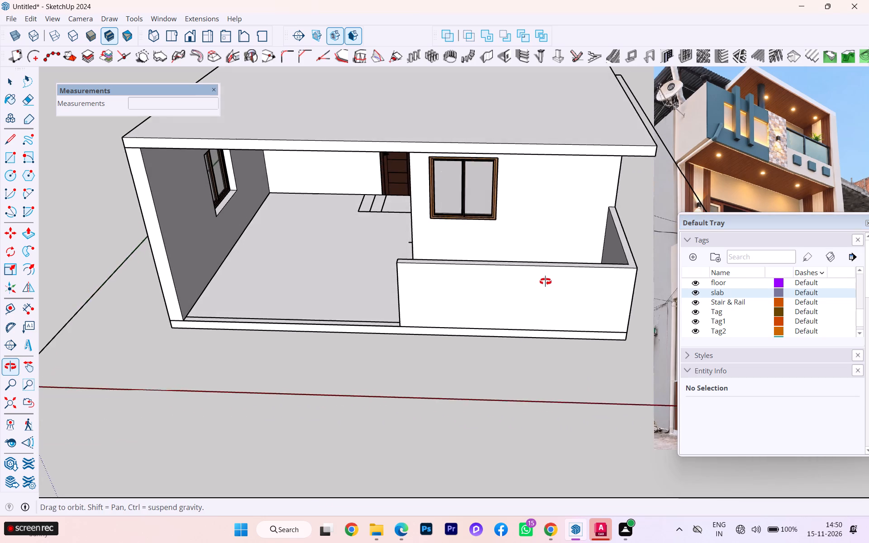
middle_click_drag(545, 281, 544, 275)
scroll(544, 275, "up", 1)
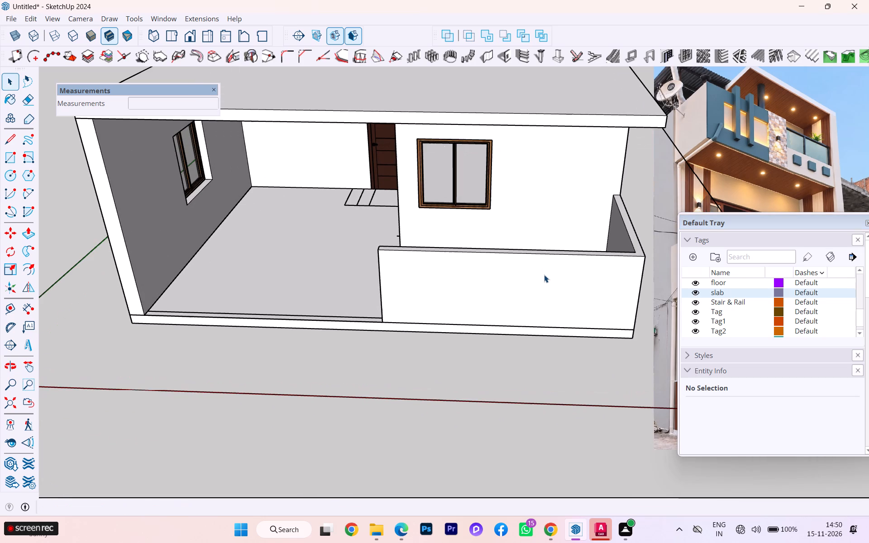
scroll(544, 275, "down", 1)
middle_click_drag(544, 275, 540, 308)
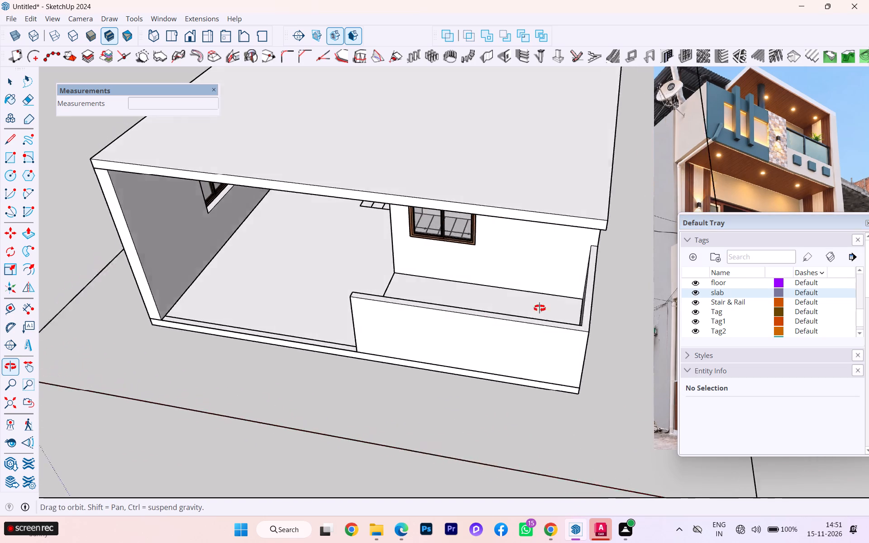
middle_click_drag(540, 308, 571, 278)
scroll(558, 280, "down", 2)
scroll(558, 280, "up", 1)
scroll(558, 281, "down", 1)
middle_click_drag(484, 301, 505, 276)
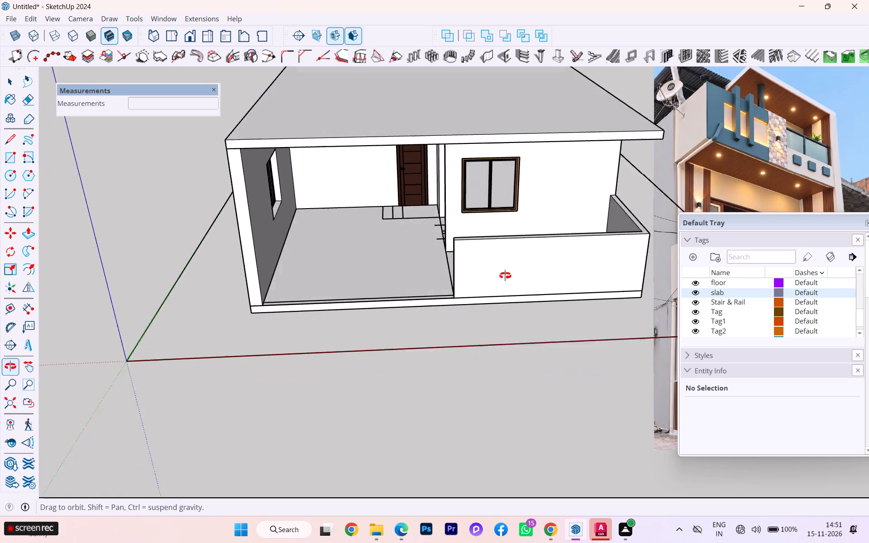
middle_click_drag(505, 276, 582, 257)
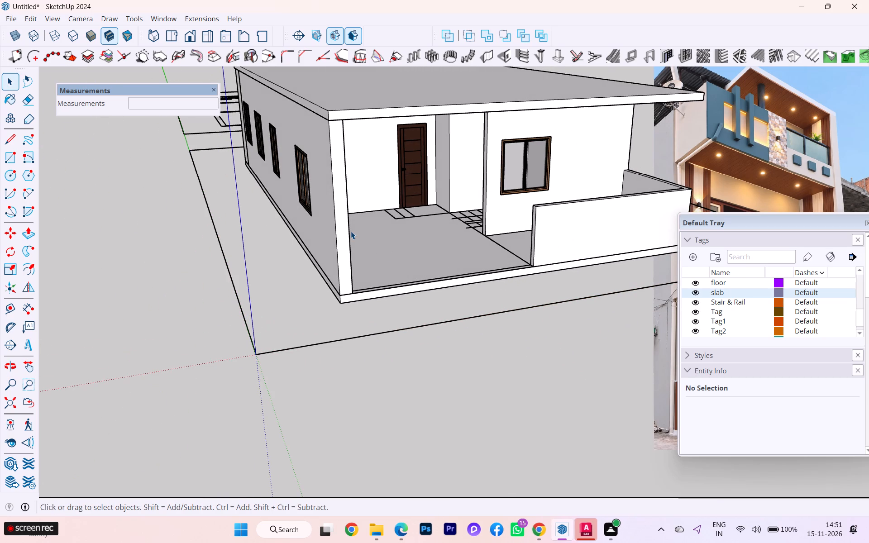
scroll(356, 236, "up", 2)
scroll(356, 239, "down", 1)
scroll(355, 241, "up", 1)
middle_click_drag(333, 279, 344, 314)
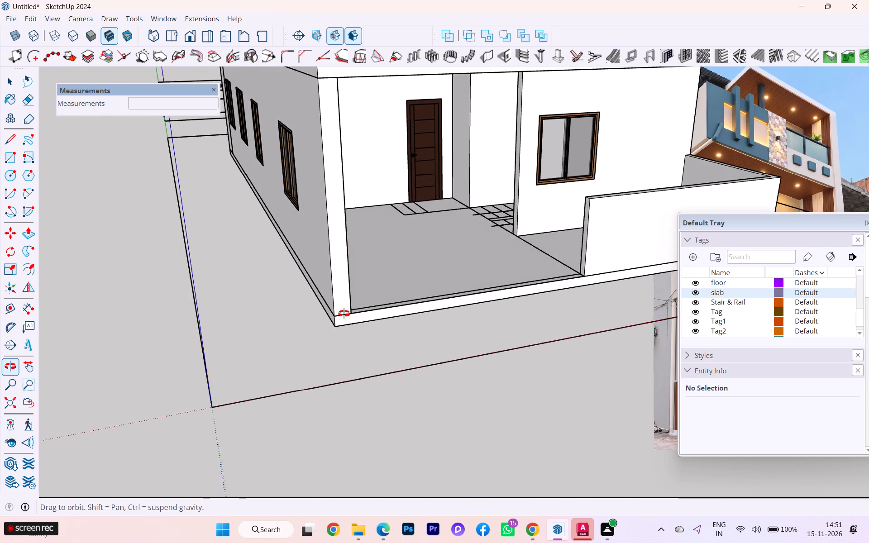
middle_click_drag(344, 314, 623, 500)
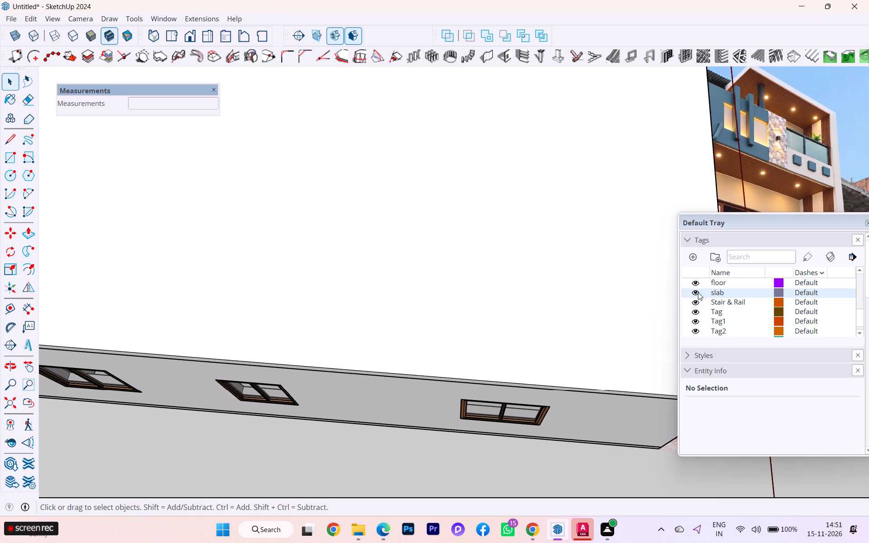
Hide the slab tag to open the rooms from above.
left_click(698, 292)
scroll(474, 284, "down", 1)
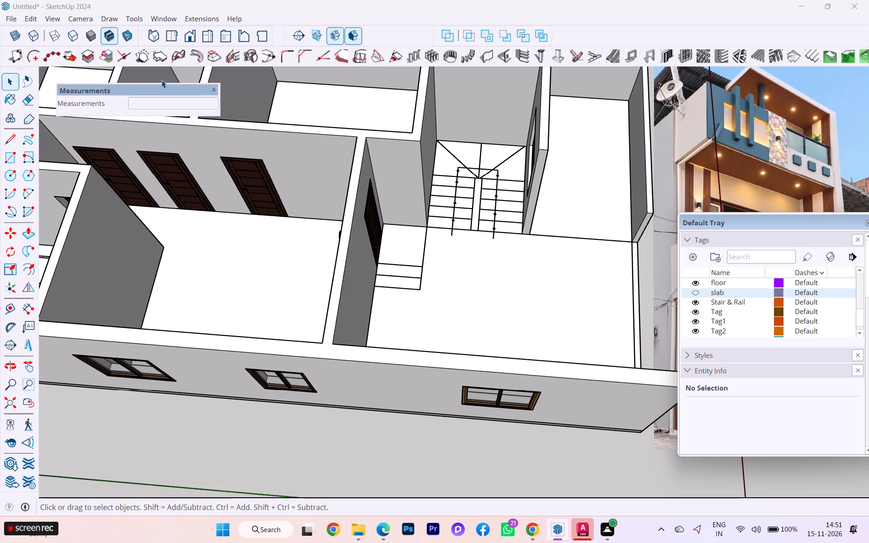
Start a MajStair Type A stair with nosing, 120" height, 12 stairs and 10" riser, setting its entrance along the ascending flight's bottom line.
scroll(299, 171, "down", 9)
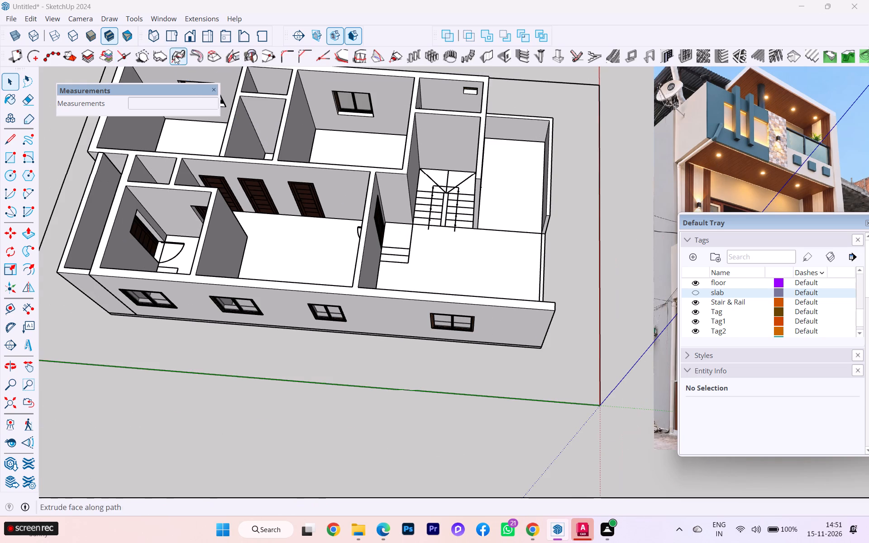
left_click(192, 16)
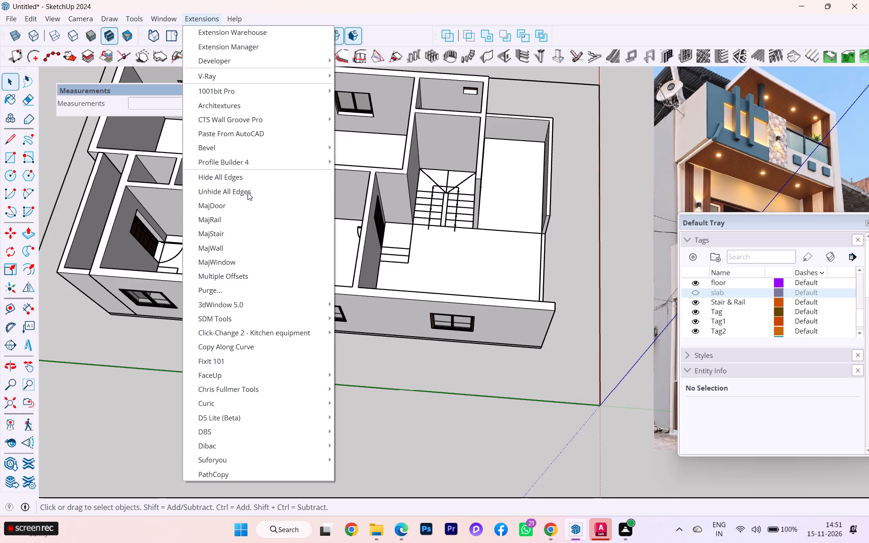
left_click(249, 234)
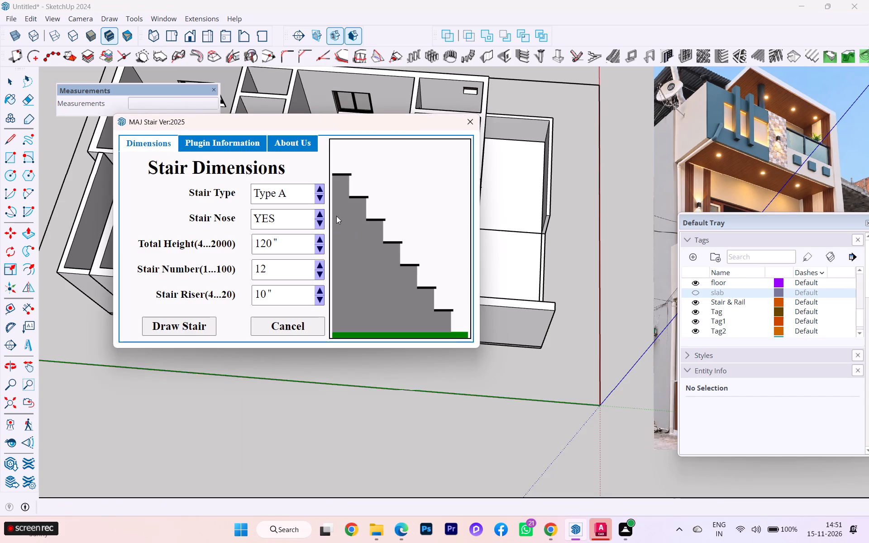
left_click(162, 320)
scroll(413, 216, "up", 4)
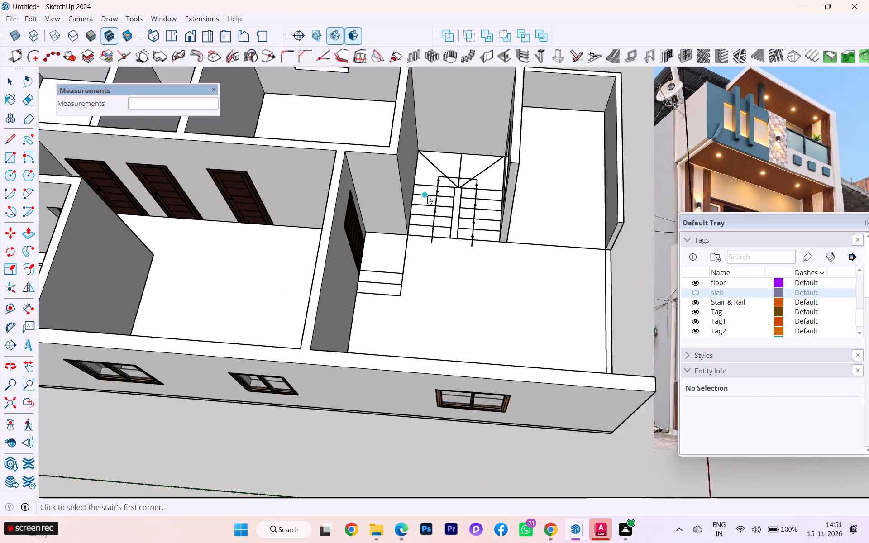
scroll(427, 196, "up", 2)
scroll(427, 196, "down", 1)
scroll(427, 196, "up", 5)
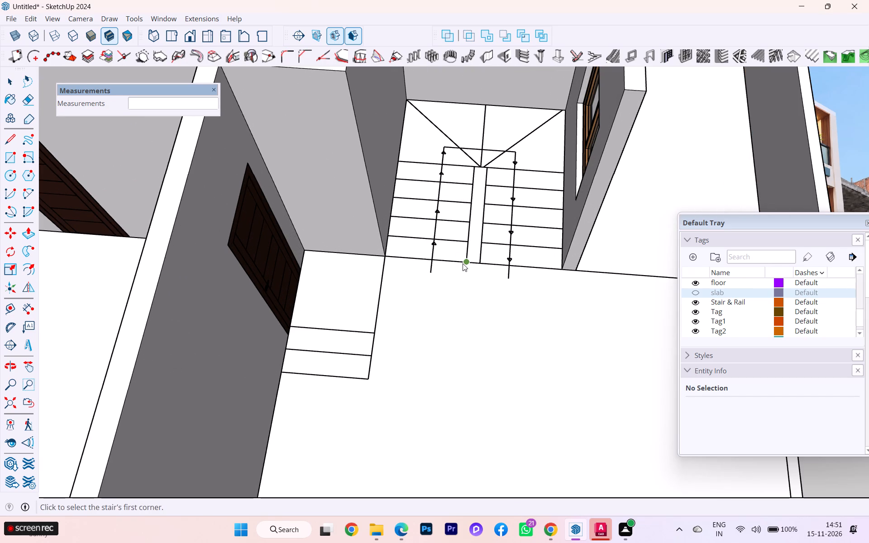
left_click(463, 262)
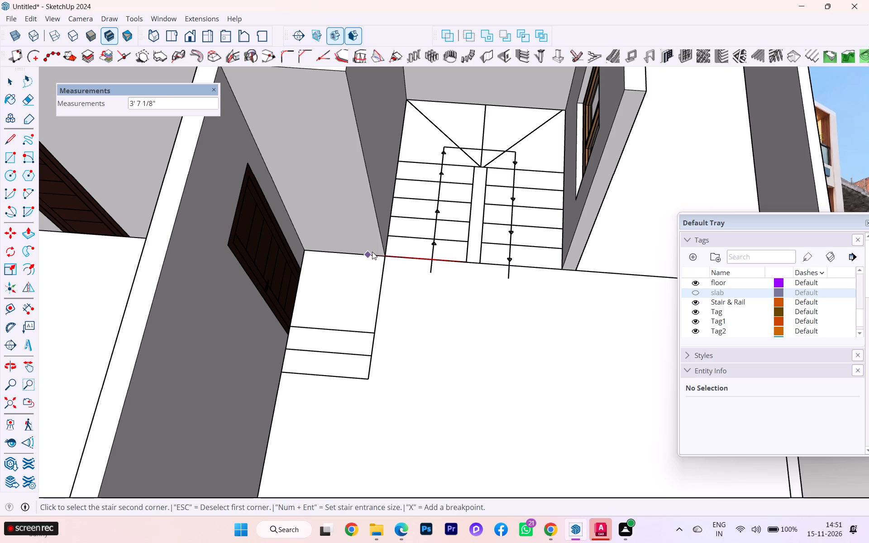
left_click(387, 256)
Set the ascending flight's five treads, each about 10" deep, by following the plan's tread lines along the wall.
scroll(390, 244, "up", 4)
scroll(393, 239, "down", 1)
scroll(393, 239, "up", 1)
scroll(393, 239, "down", 3)
scroll(393, 239, "up", 1)
scroll(395, 234, "down", 5)
scroll(395, 234, "up", 2)
scroll(395, 234, "down", 4)
scroll(395, 234, "up", 1)
scroll(395, 234, "down", 3)
scroll(395, 234, "up", 3)
scroll(395, 234, "down", 1)
scroll(395, 234, "up", 3)
scroll(395, 234, "down", 2)
scroll(395, 234, "up", 2)
scroll(395, 234, "down", 6)
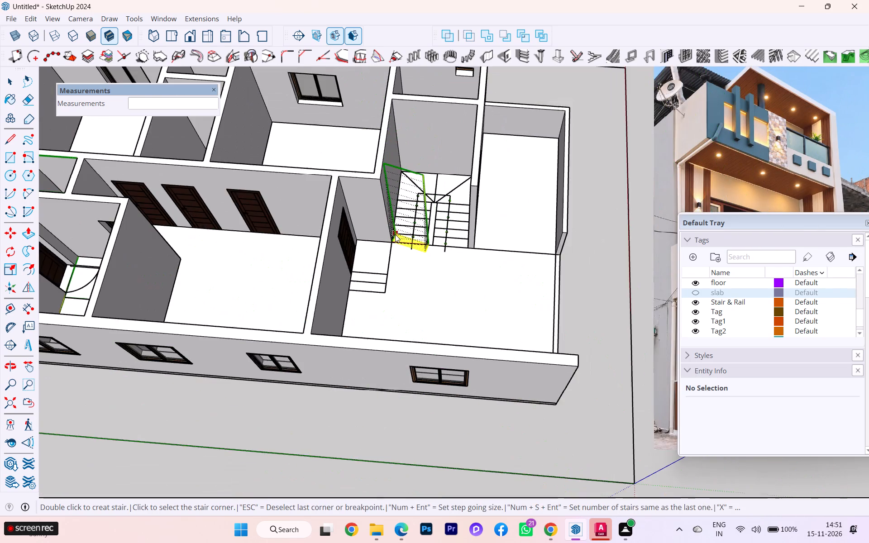
scroll(395, 234, "down", 3)
scroll(395, 234, "up", 4)
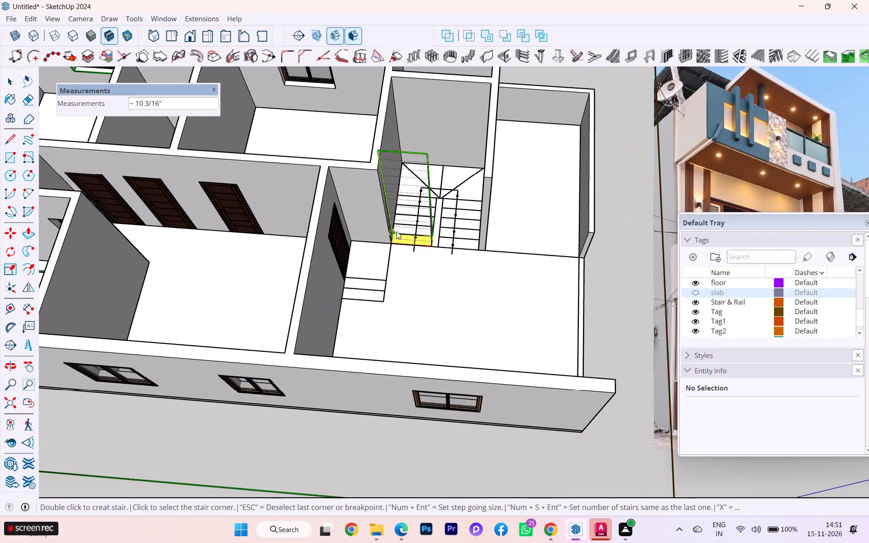
scroll(398, 229, "up", 5)
scroll(399, 225, "down", 2)
scroll(399, 225, "up", 7)
scroll(396, 228, "down", 2)
scroll(396, 228, "up", 11)
left_click(384, 260)
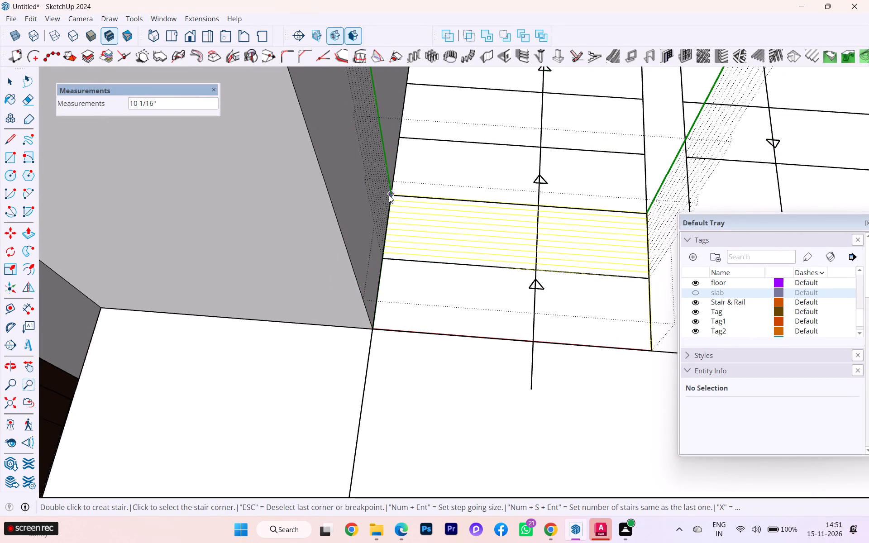
scroll(397, 196, "up", 7)
scroll(387, 193, "down", 1)
scroll(387, 193, "up", 2)
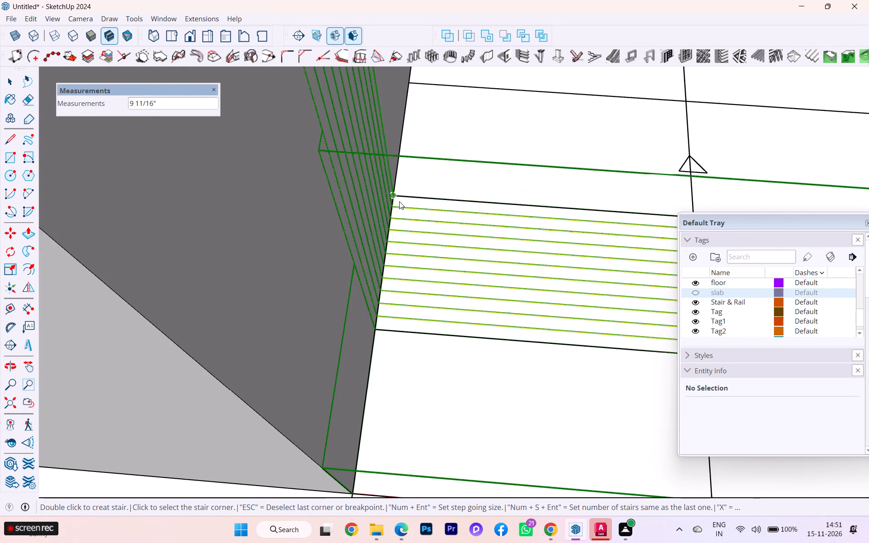
left_click(396, 197)
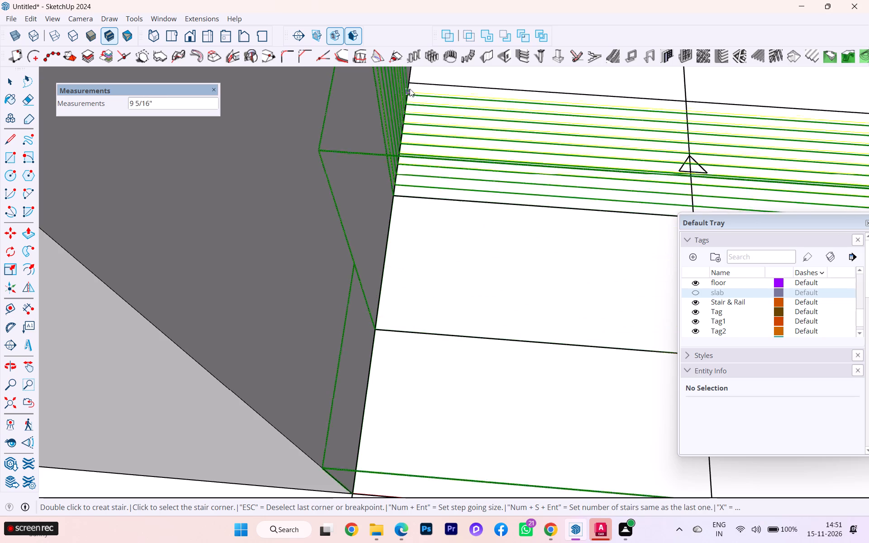
left_click(411, 83)
scroll(397, 139, "down", 3)
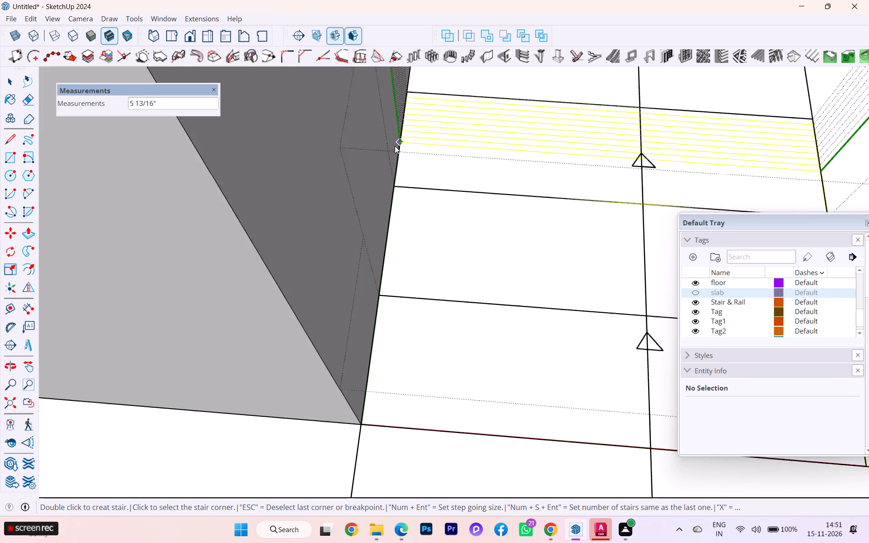
scroll(395, 146, "down", 7)
scroll(379, 187, "down", 6)
scroll(376, 192, "up", 1)
scroll(376, 192, "down", 2)
scroll(384, 130, "up", 3)
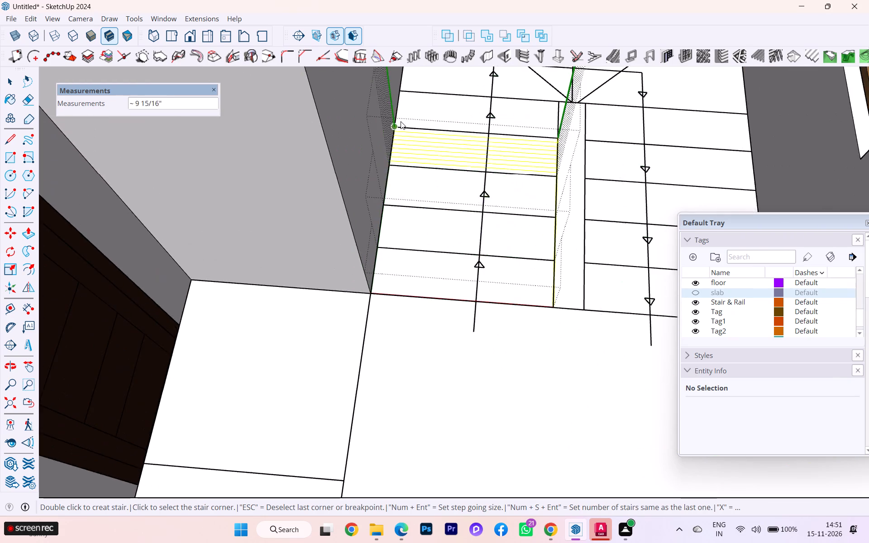
scroll(401, 121, "up", 6)
scroll(399, 126, "down", 1)
scroll(399, 126, "up", 2)
scroll(399, 126, "down", 4)
scroll(399, 126, "up", 5)
scroll(390, 135, "down", 1)
scroll(390, 135, "up", 3)
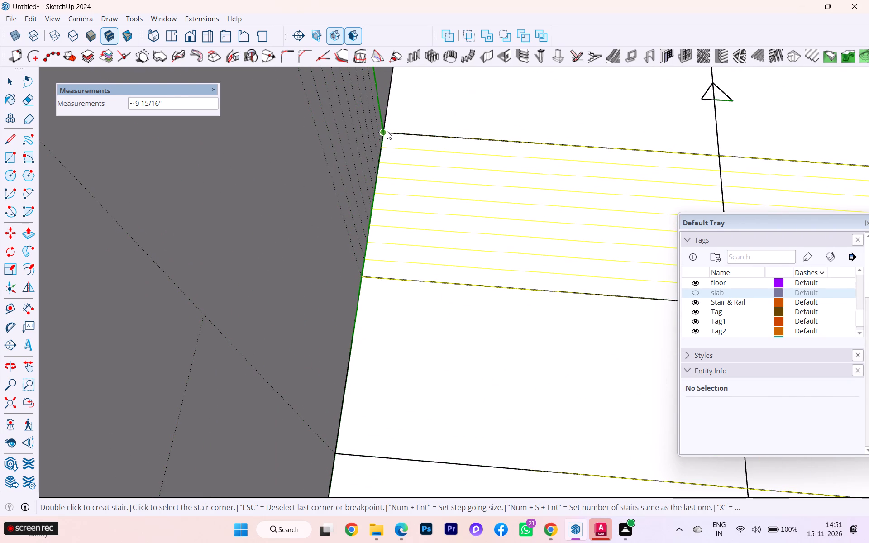
left_click(387, 131)
scroll(387, 131, "up", 2)
scroll(387, 131, "down", 5)
scroll(387, 131, "up", 1)
scroll(386, 136, "down", 3)
scroll(386, 138, "up", 1)
scroll(386, 138, "down", 2)
scroll(386, 152, "up", 1)
scroll(386, 152, "down", 5)
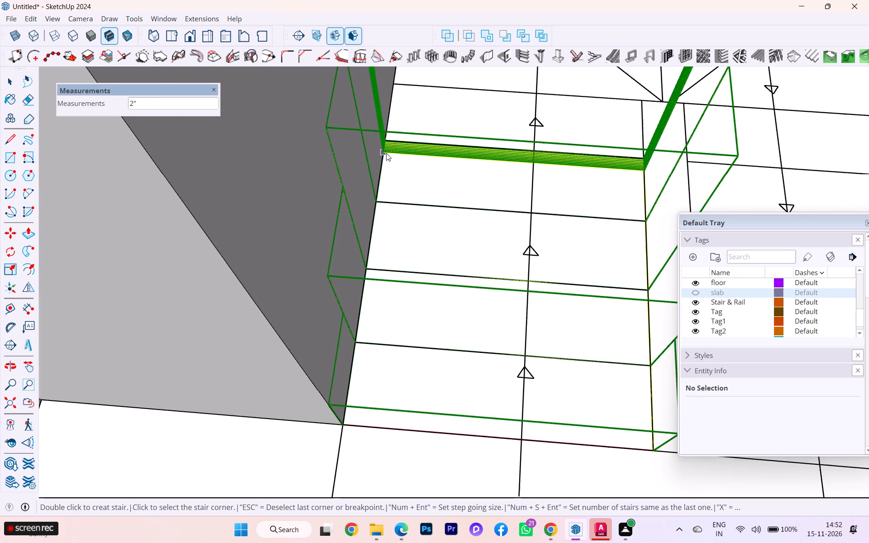
scroll(386, 155, "down", 3)
scroll(385, 156, "up", 1)
scroll(385, 156, "down", 2)
scroll(383, 158, "up", 1)
scroll(383, 158, "down", 5)
scroll(385, 125, "up", 4)
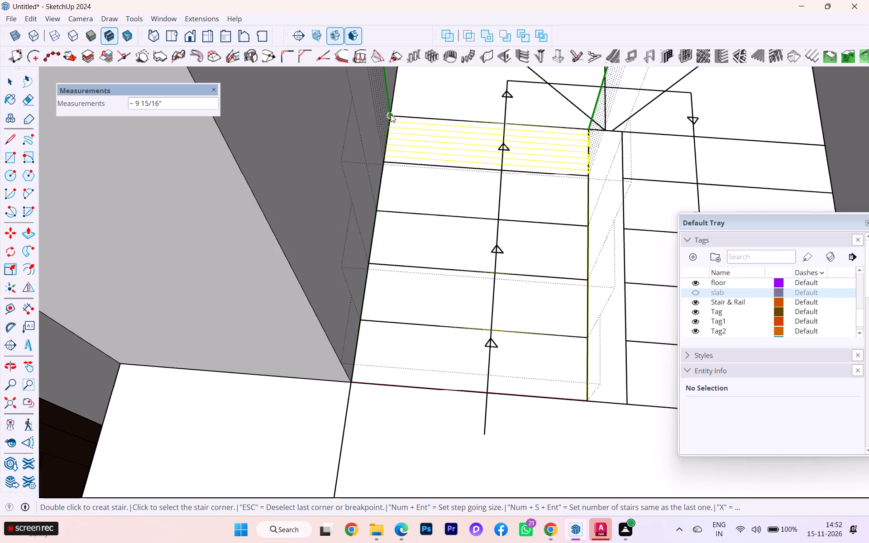
left_click(391, 114)
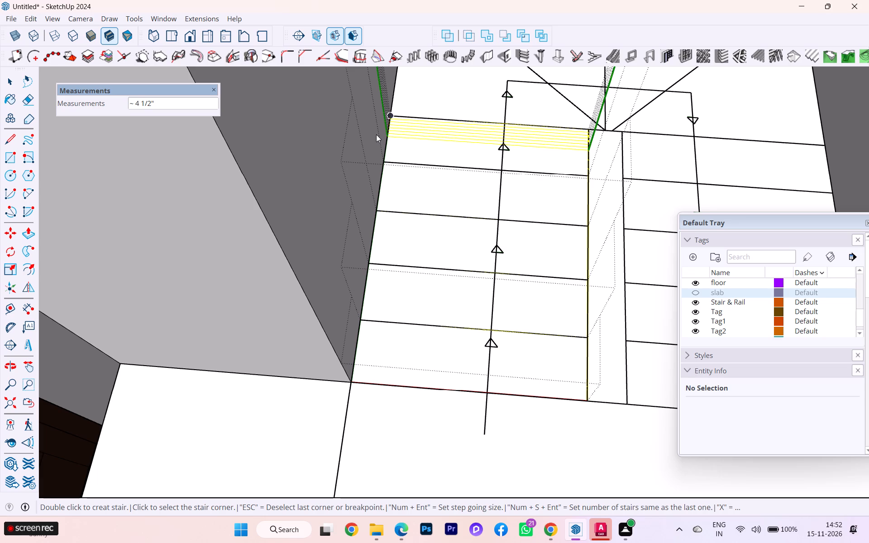
Extend the stair path 3' from the last ascending tread to the stair room's back corner for the landing.
scroll(392, 180, "down", 1)
scroll(399, 117, "up", 5)
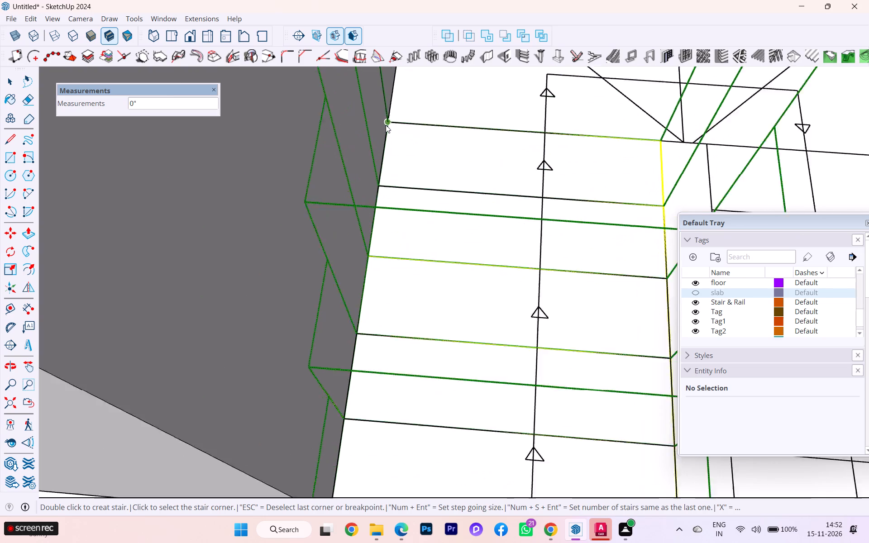
scroll(384, 129, "down", 7)
scroll(378, 141, "up", 1)
scroll(375, 148, "down", 2)
scroll(374, 152, "up", 1)
scroll(373, 153, "down", 3)
scroll(371, 161, "up", 4)
scroll(371, 162, "down", 10)
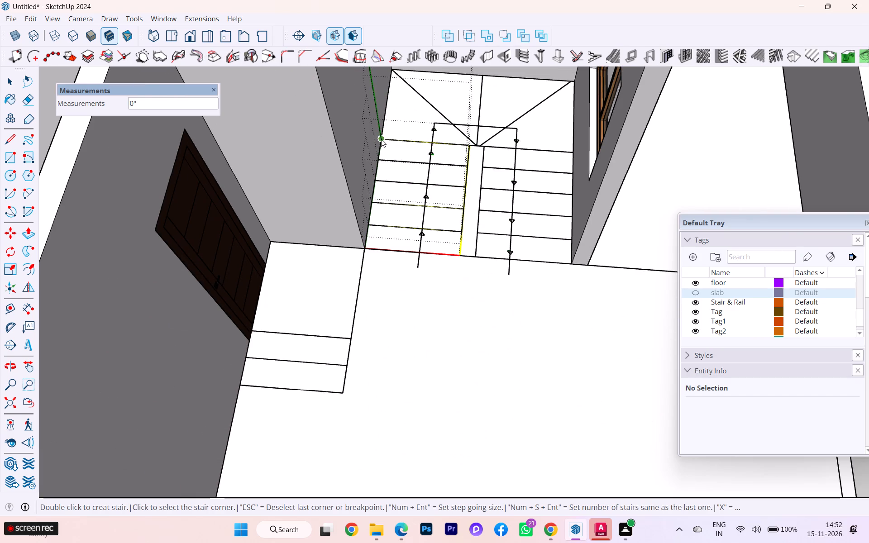
scroll(390, 73, "up", 2)
scroll(385, 106, "down", 16)
scroll(337, 271, "up", 2)
scroll(337, 271, "down", 1)
scroll(378, 175, "up", 6)
scroll(368, 162, "down", 1)
scroll(368, 162, "up", 7)
scroll(359, 165, "down", 1)
scroll(359, 165, "up", 1)
scroll(358, 165, "down", 1)
scroll(358, 166, "up", 2)
scroll(356, 167, "down", 2)
scroll(356, 167, "up", 4)
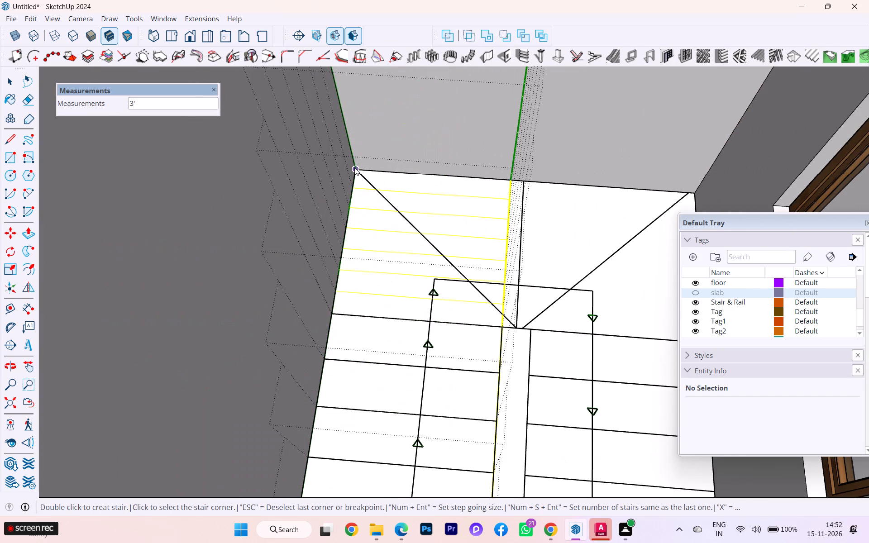
left_click(354, 167)
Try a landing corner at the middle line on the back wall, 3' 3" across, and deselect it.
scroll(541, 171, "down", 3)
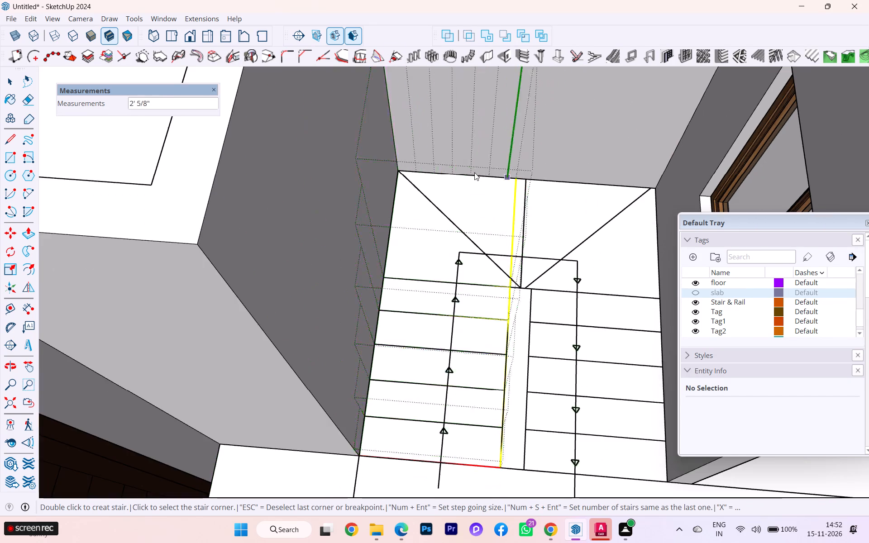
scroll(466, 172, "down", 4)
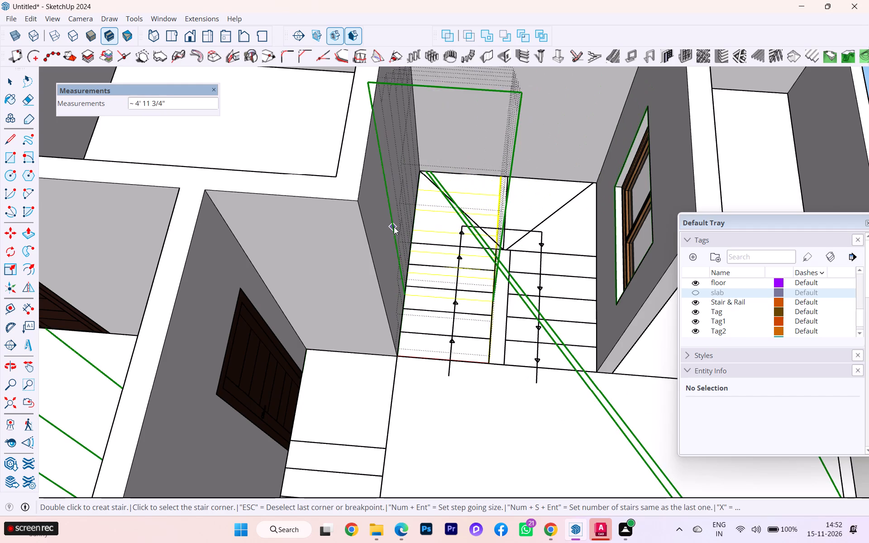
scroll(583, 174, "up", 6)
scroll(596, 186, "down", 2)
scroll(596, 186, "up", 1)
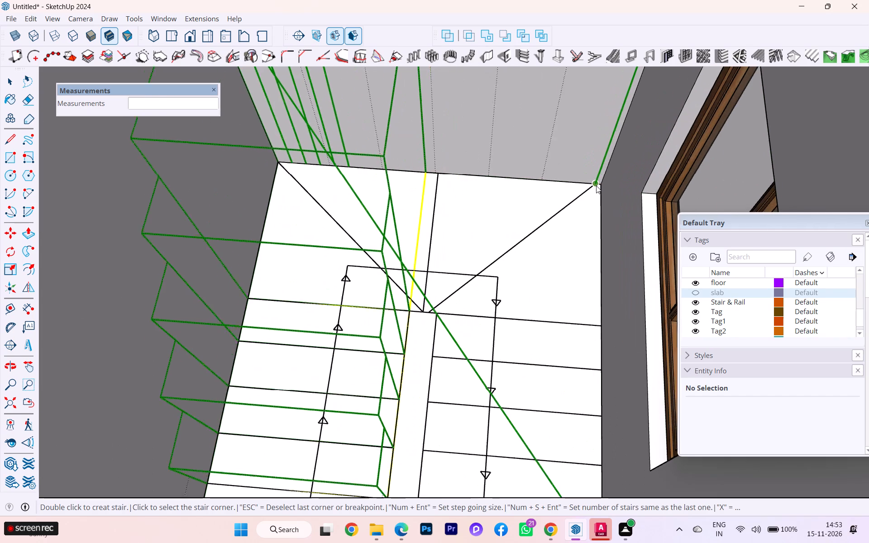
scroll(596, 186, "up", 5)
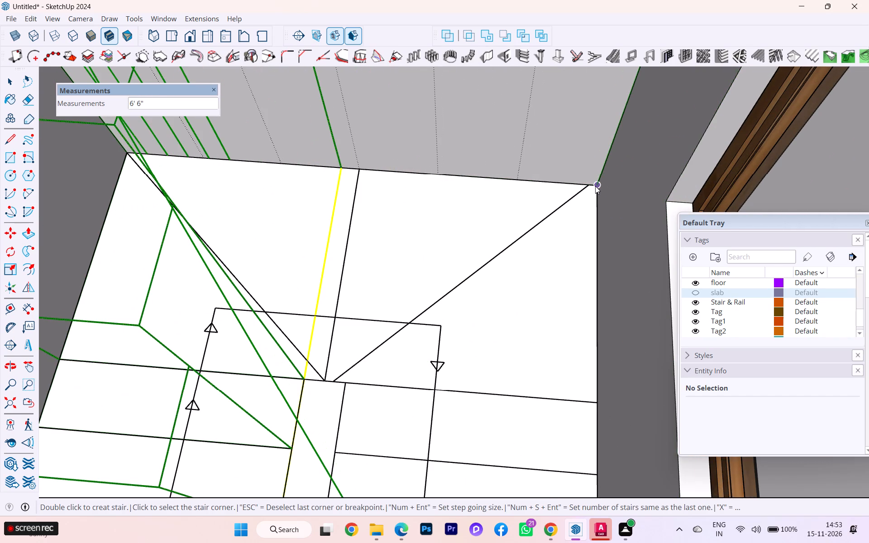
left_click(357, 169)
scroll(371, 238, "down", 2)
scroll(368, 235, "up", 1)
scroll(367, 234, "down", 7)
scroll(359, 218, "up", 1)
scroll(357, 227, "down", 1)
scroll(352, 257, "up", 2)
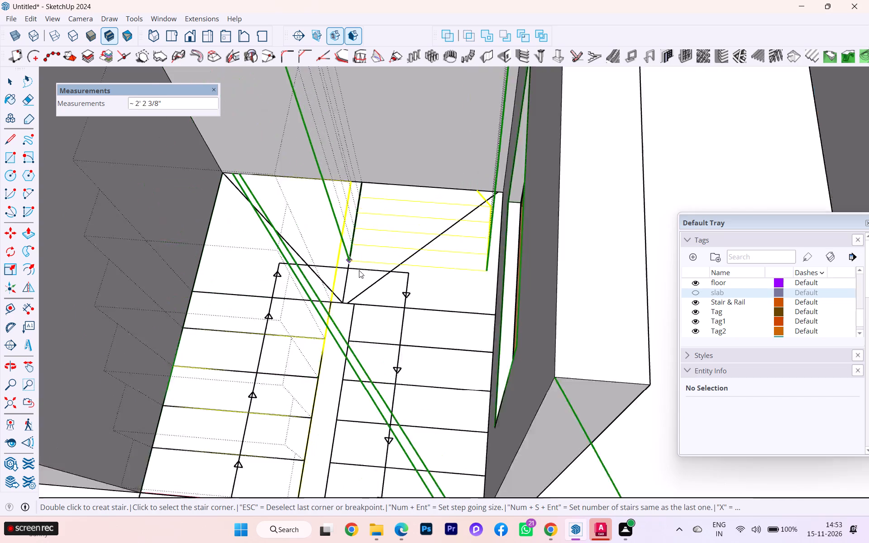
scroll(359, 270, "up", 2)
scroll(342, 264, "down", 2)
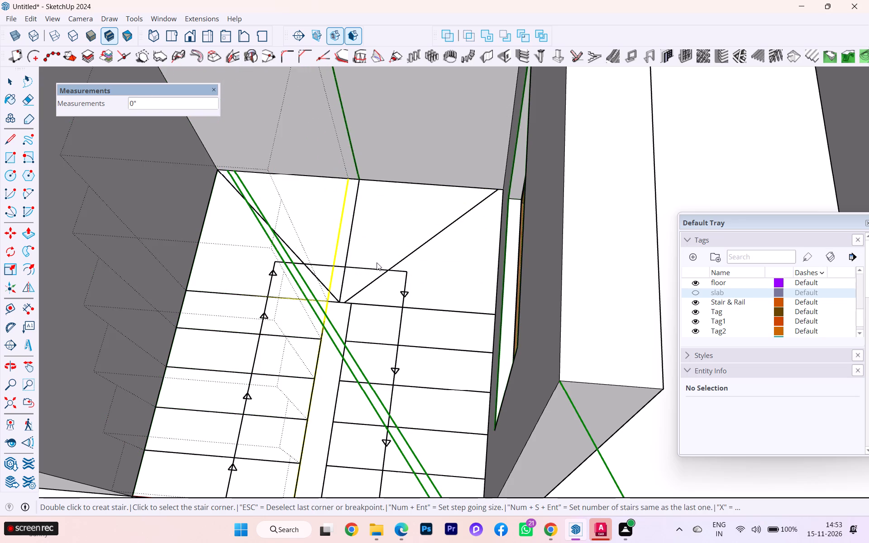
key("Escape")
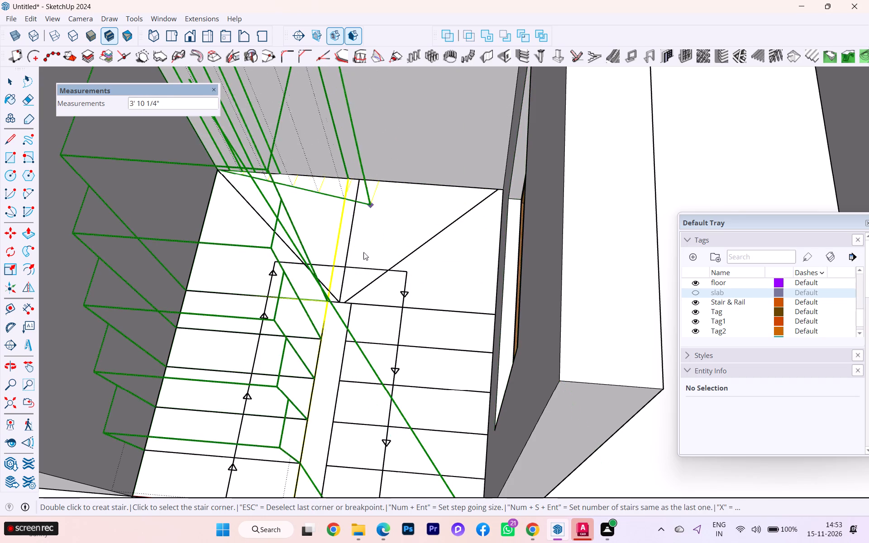
Run the landing 3' 6" along the back wall and 3' back to the inner top corner of the return flight.
left_click(372, 176)
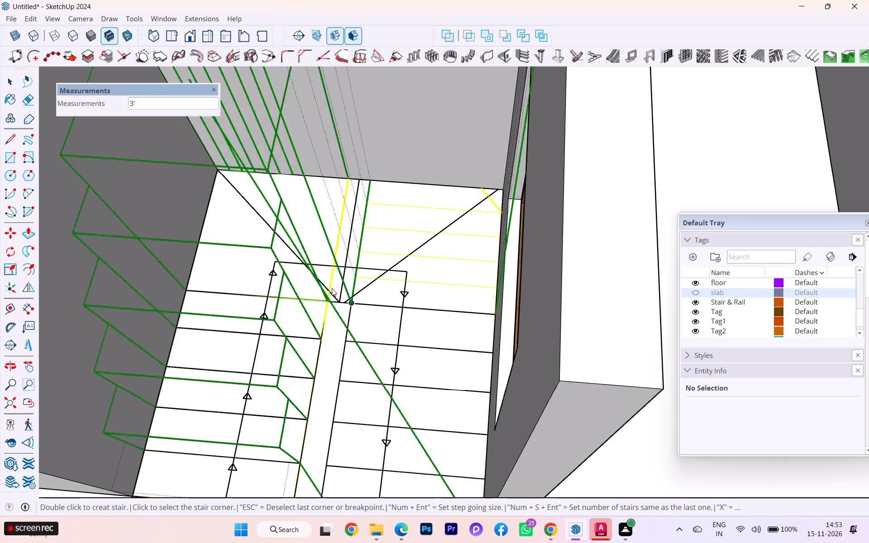
scroll(342, 297, "up", 2)
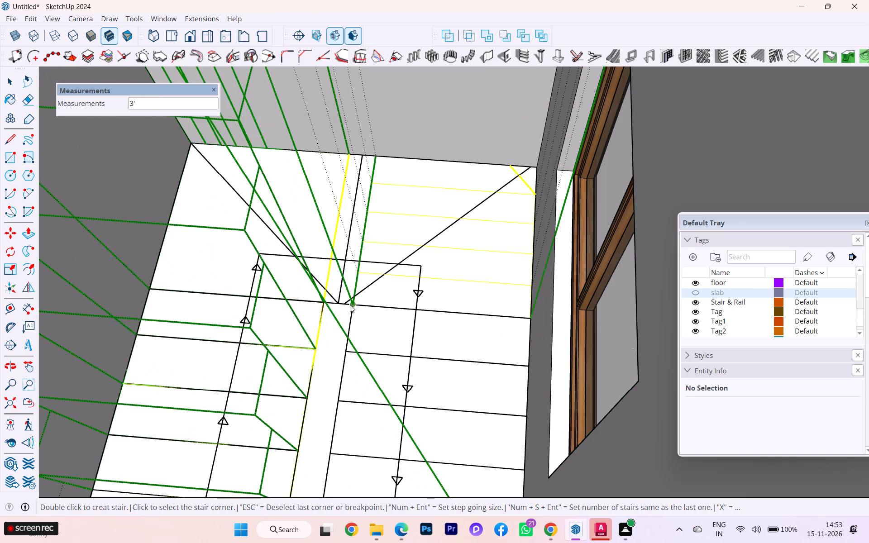
left_click(350, 305)
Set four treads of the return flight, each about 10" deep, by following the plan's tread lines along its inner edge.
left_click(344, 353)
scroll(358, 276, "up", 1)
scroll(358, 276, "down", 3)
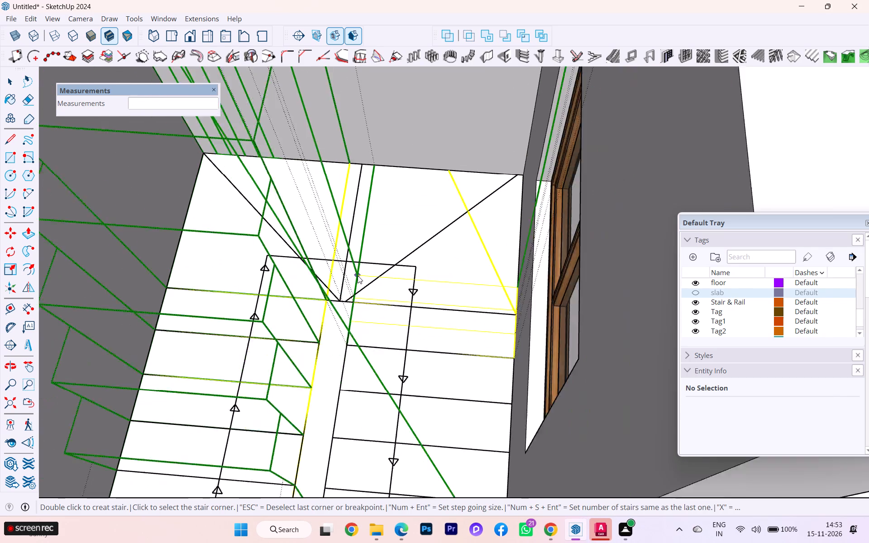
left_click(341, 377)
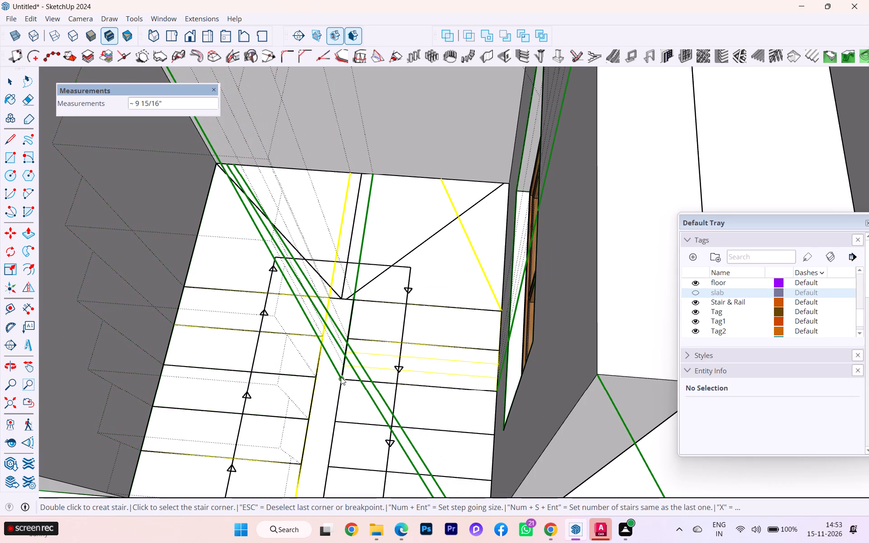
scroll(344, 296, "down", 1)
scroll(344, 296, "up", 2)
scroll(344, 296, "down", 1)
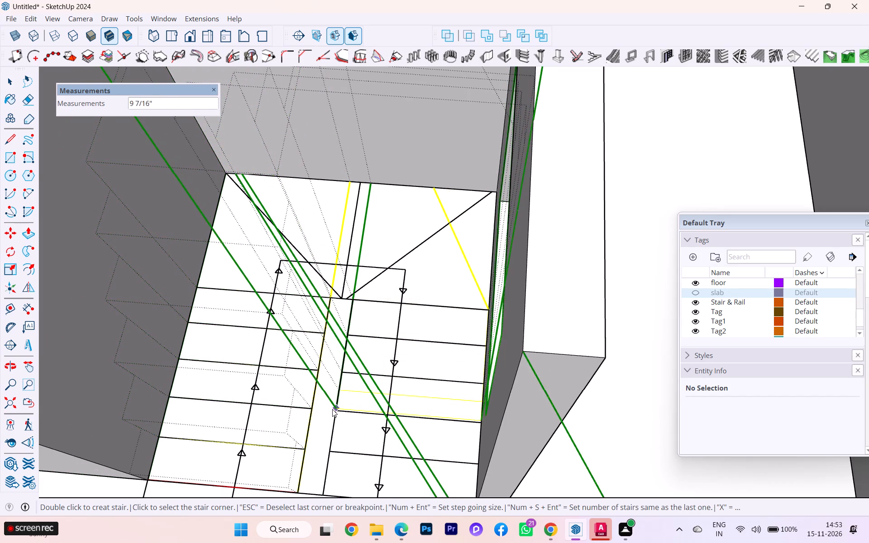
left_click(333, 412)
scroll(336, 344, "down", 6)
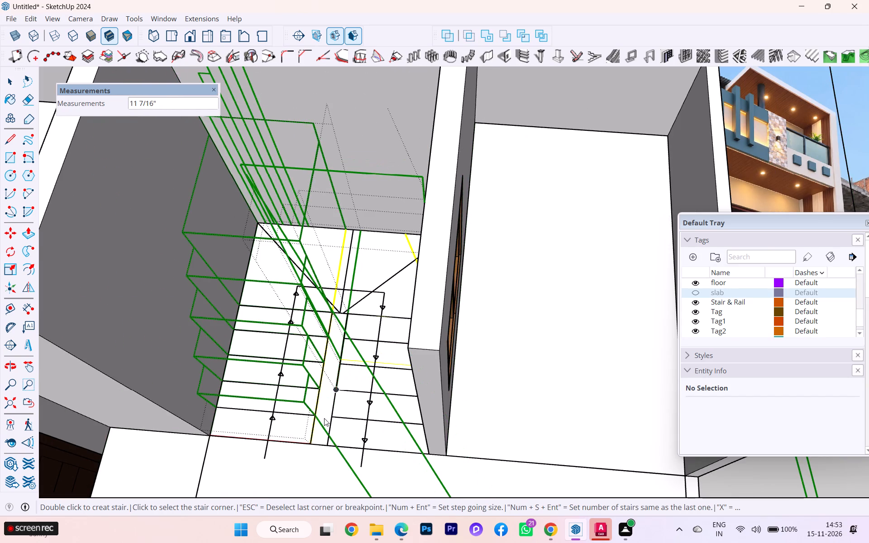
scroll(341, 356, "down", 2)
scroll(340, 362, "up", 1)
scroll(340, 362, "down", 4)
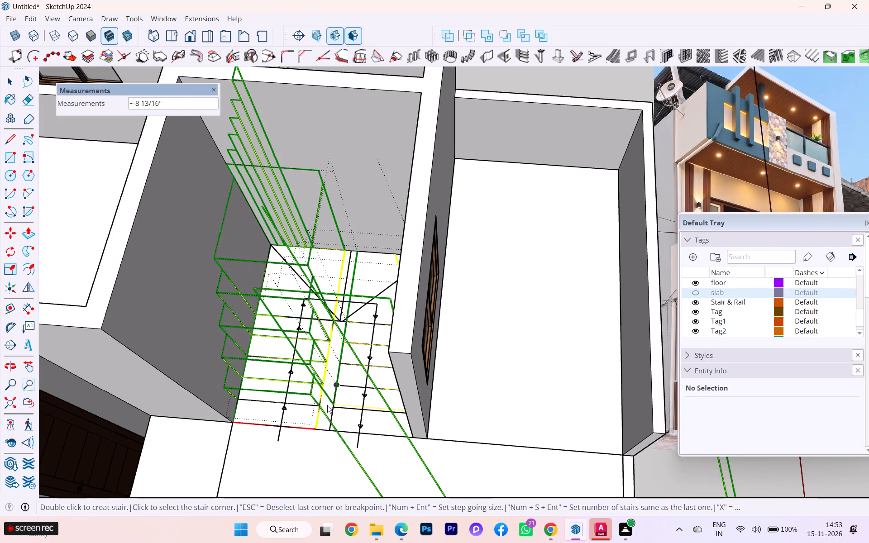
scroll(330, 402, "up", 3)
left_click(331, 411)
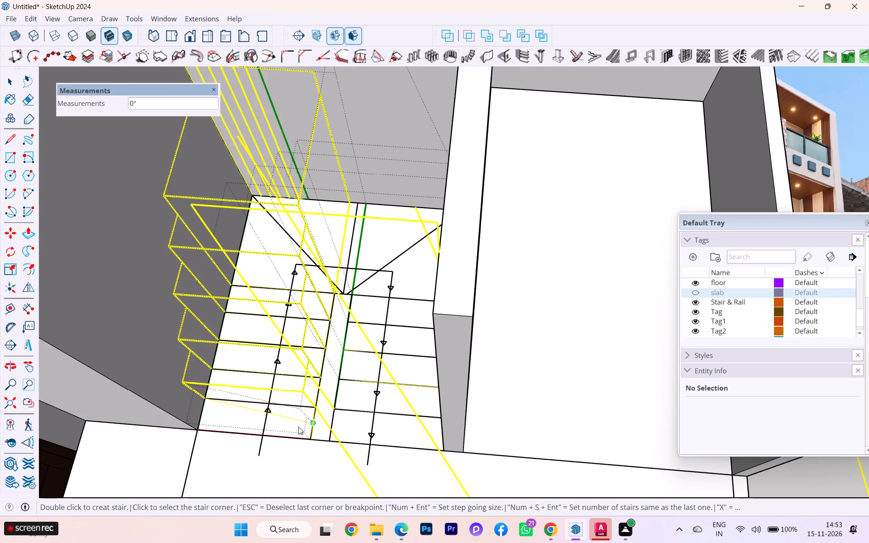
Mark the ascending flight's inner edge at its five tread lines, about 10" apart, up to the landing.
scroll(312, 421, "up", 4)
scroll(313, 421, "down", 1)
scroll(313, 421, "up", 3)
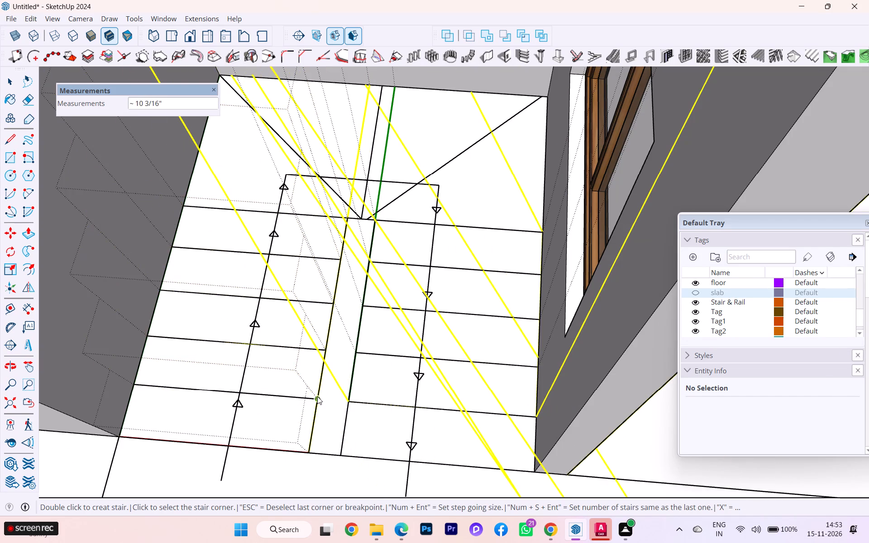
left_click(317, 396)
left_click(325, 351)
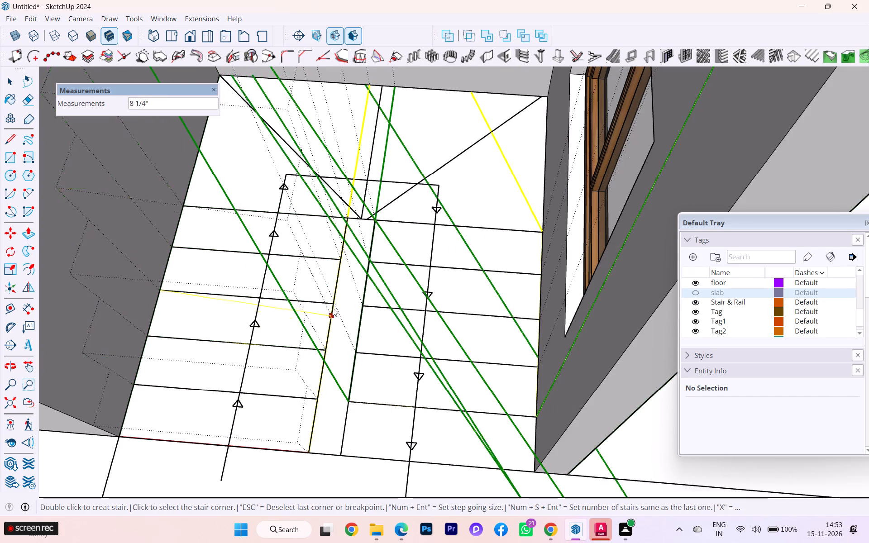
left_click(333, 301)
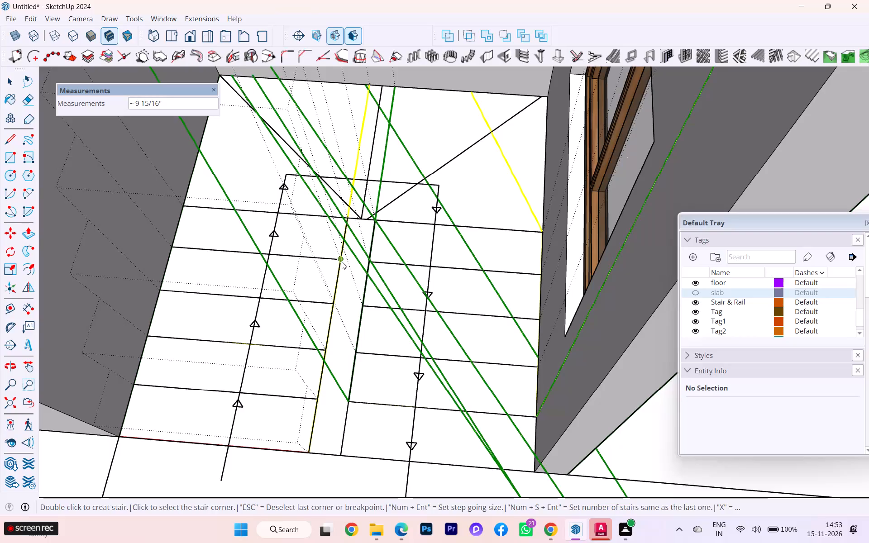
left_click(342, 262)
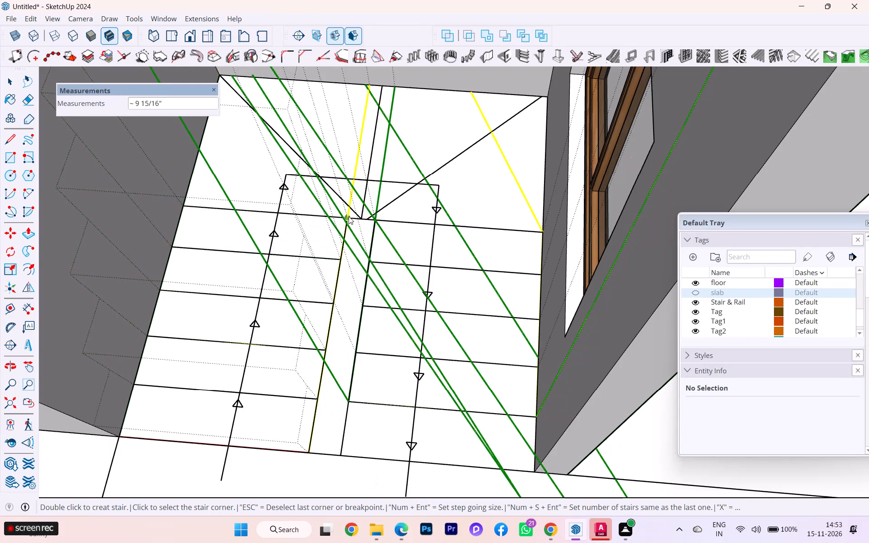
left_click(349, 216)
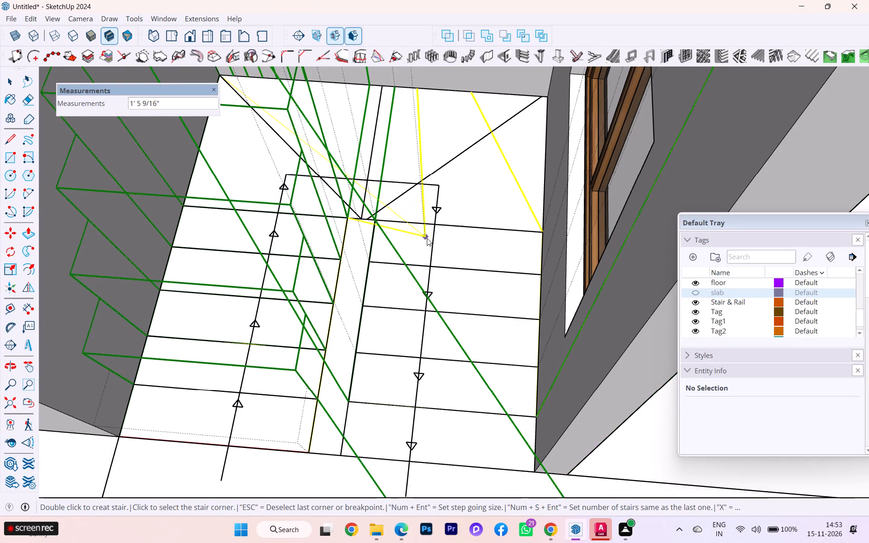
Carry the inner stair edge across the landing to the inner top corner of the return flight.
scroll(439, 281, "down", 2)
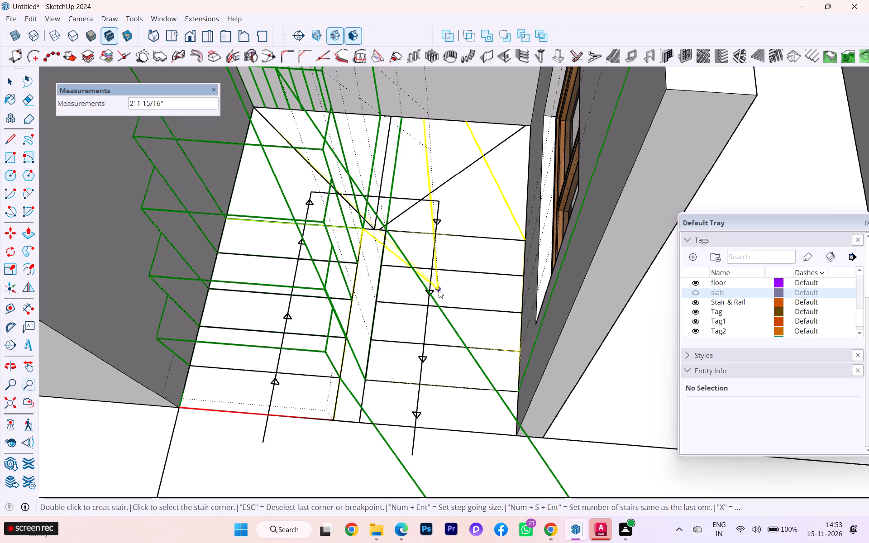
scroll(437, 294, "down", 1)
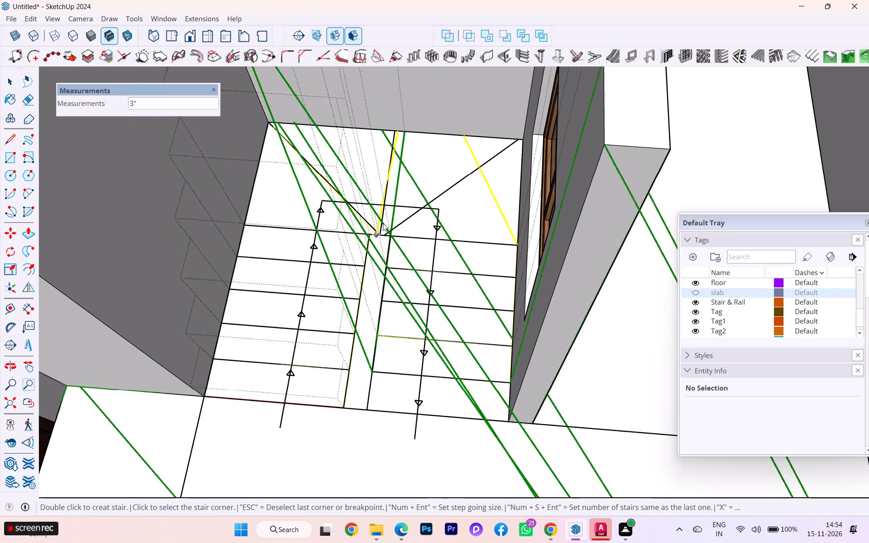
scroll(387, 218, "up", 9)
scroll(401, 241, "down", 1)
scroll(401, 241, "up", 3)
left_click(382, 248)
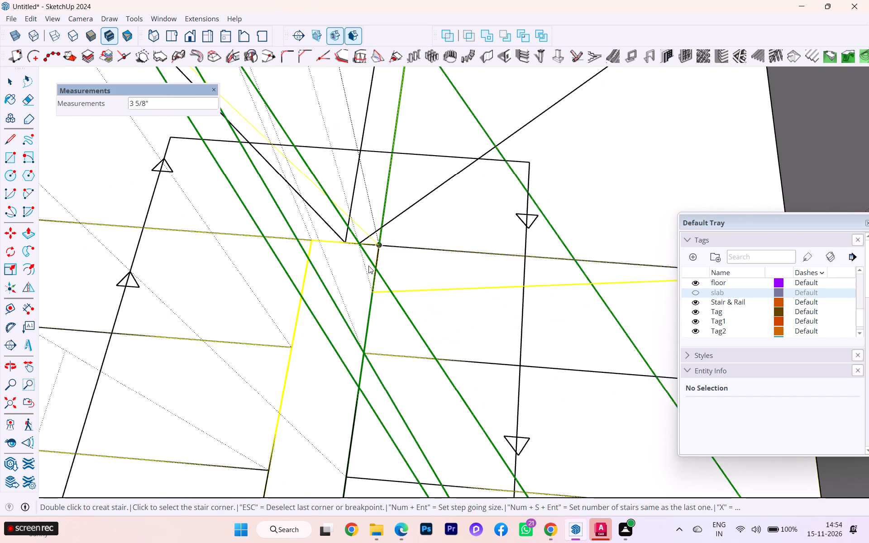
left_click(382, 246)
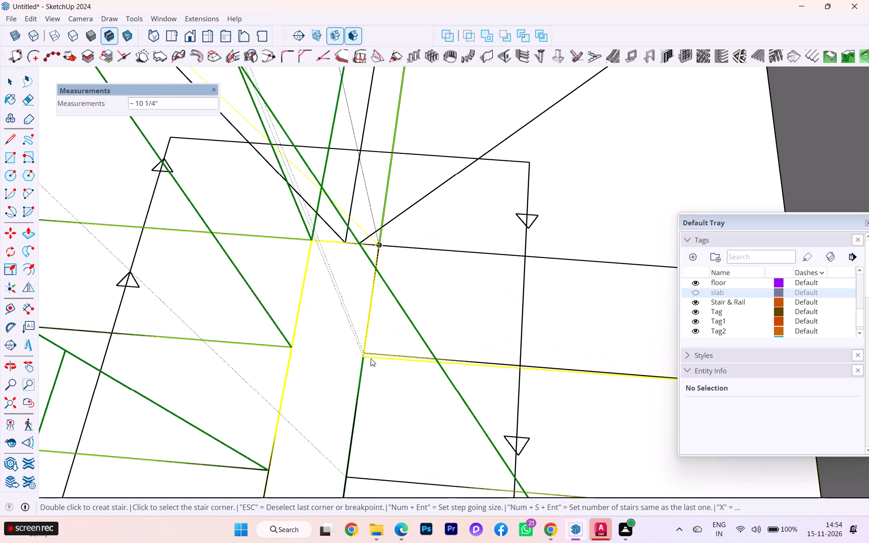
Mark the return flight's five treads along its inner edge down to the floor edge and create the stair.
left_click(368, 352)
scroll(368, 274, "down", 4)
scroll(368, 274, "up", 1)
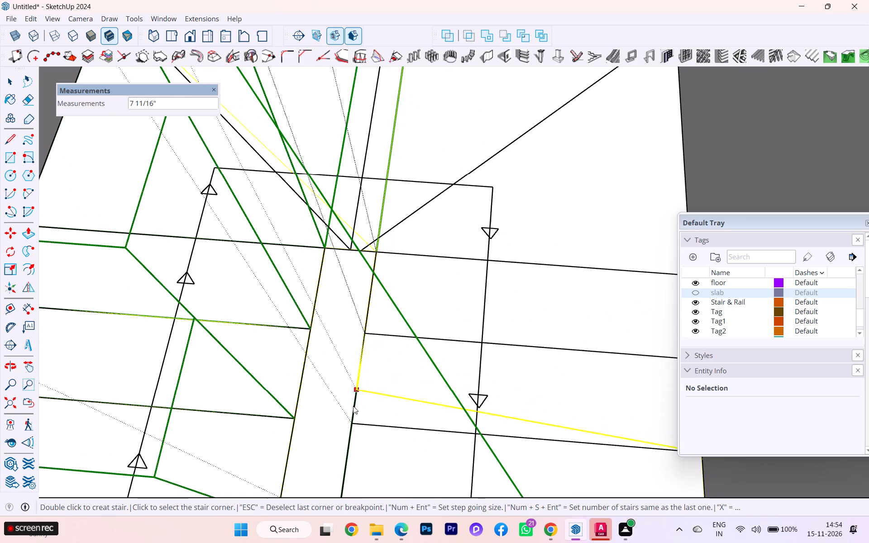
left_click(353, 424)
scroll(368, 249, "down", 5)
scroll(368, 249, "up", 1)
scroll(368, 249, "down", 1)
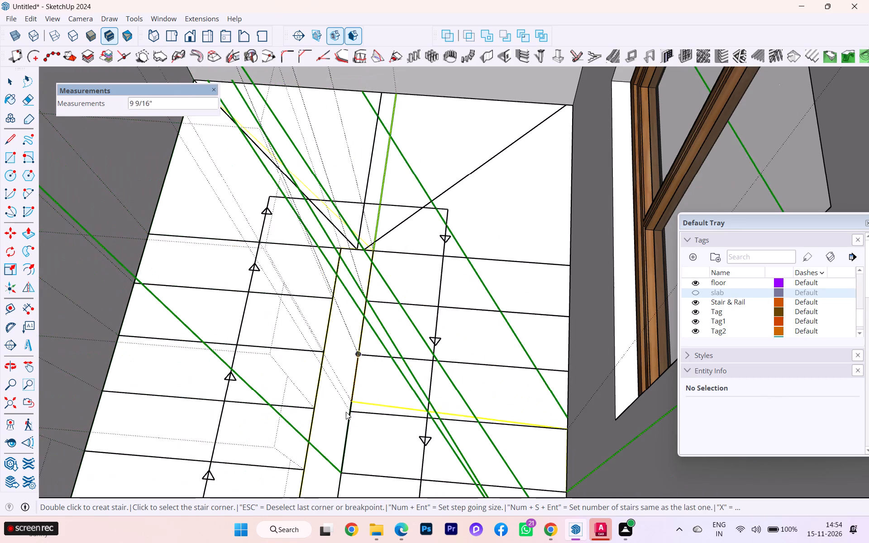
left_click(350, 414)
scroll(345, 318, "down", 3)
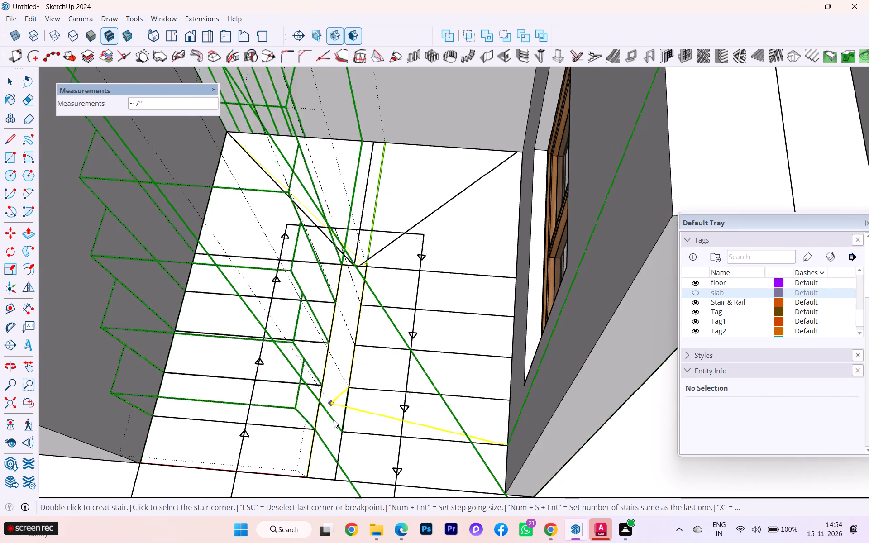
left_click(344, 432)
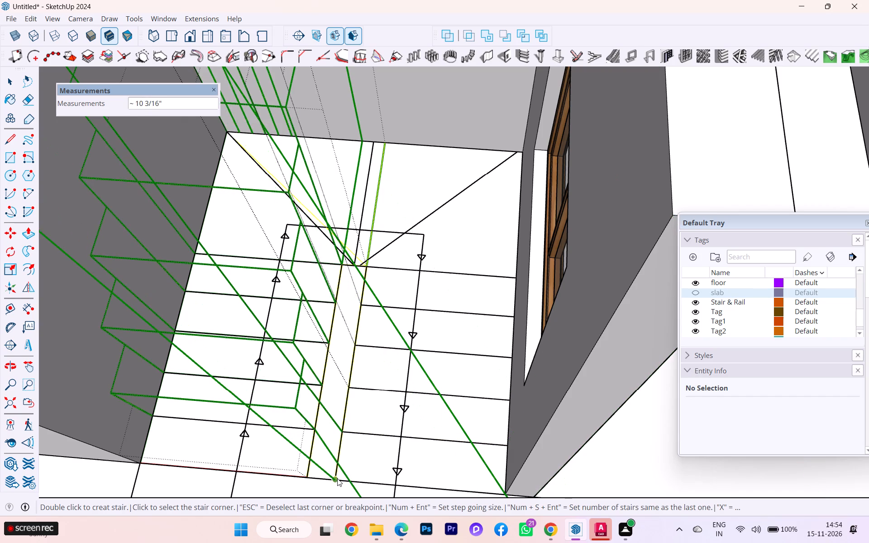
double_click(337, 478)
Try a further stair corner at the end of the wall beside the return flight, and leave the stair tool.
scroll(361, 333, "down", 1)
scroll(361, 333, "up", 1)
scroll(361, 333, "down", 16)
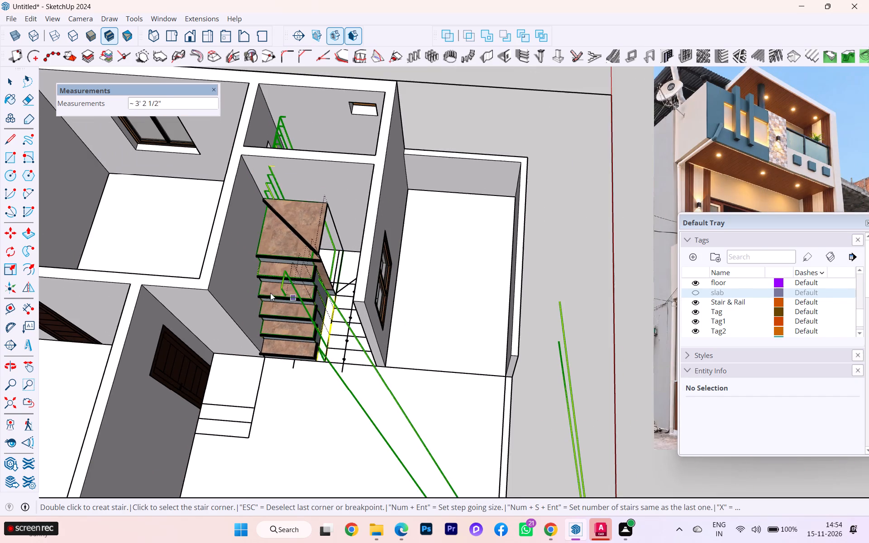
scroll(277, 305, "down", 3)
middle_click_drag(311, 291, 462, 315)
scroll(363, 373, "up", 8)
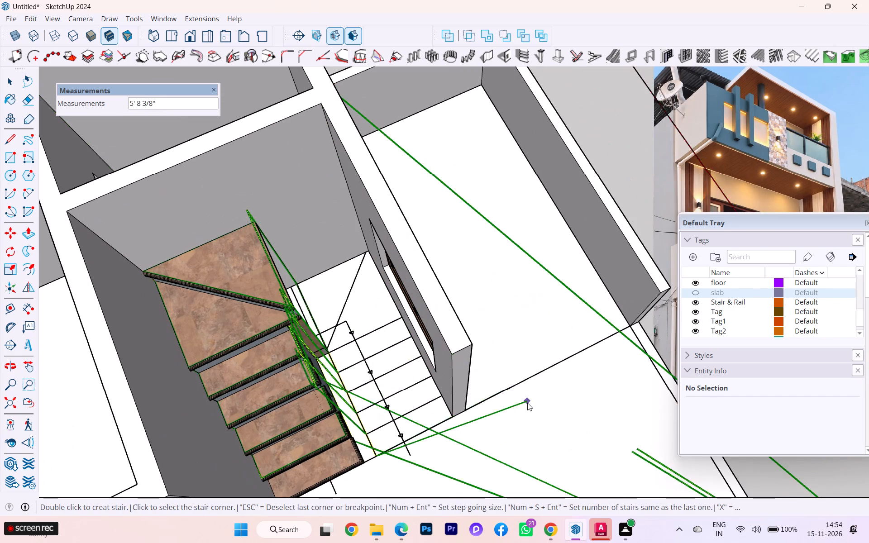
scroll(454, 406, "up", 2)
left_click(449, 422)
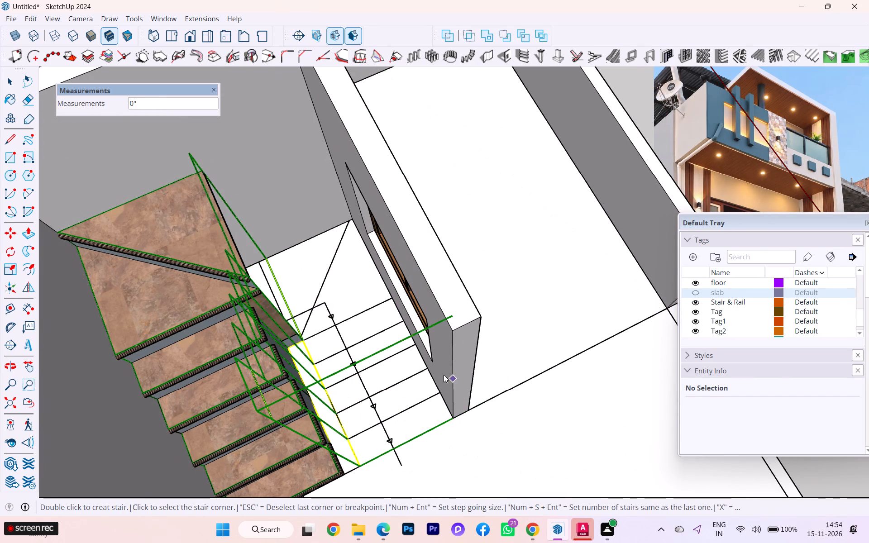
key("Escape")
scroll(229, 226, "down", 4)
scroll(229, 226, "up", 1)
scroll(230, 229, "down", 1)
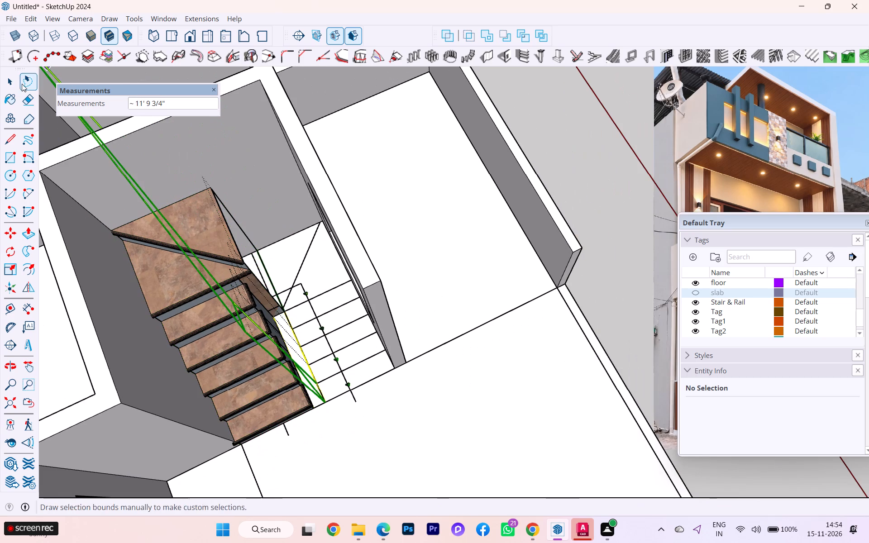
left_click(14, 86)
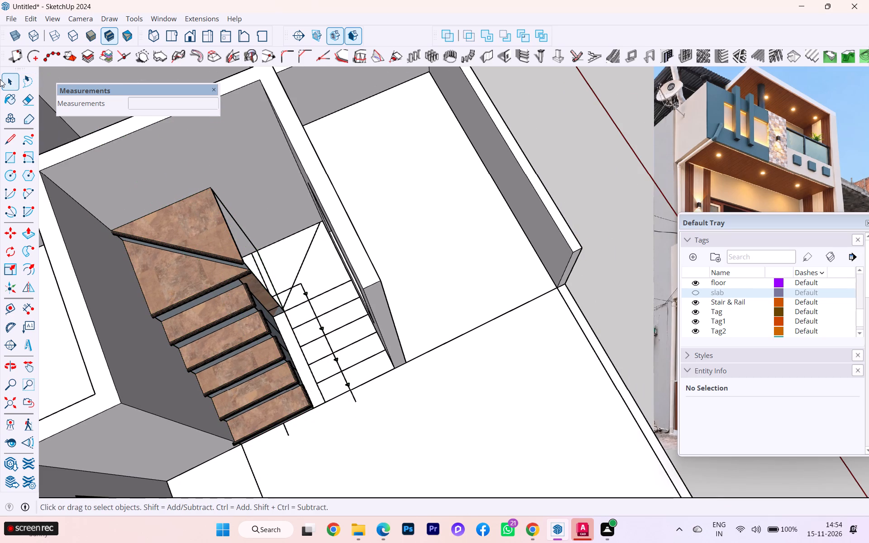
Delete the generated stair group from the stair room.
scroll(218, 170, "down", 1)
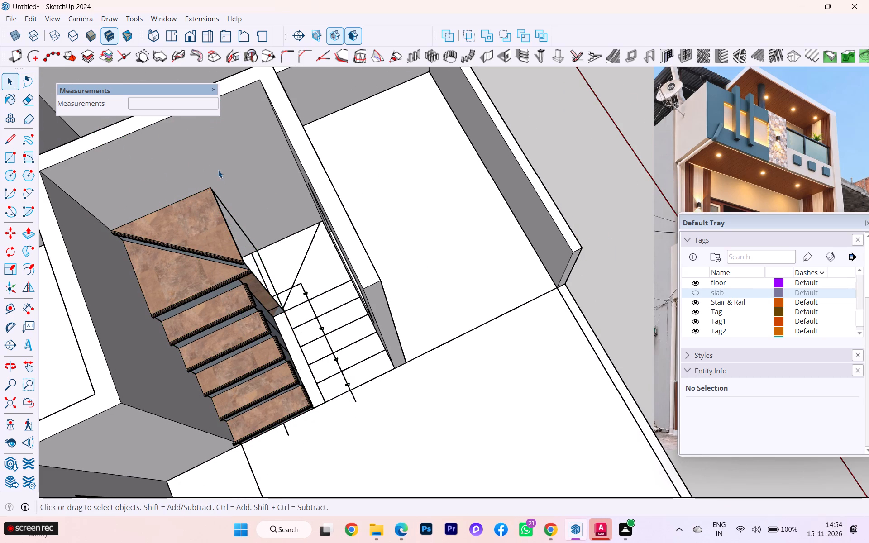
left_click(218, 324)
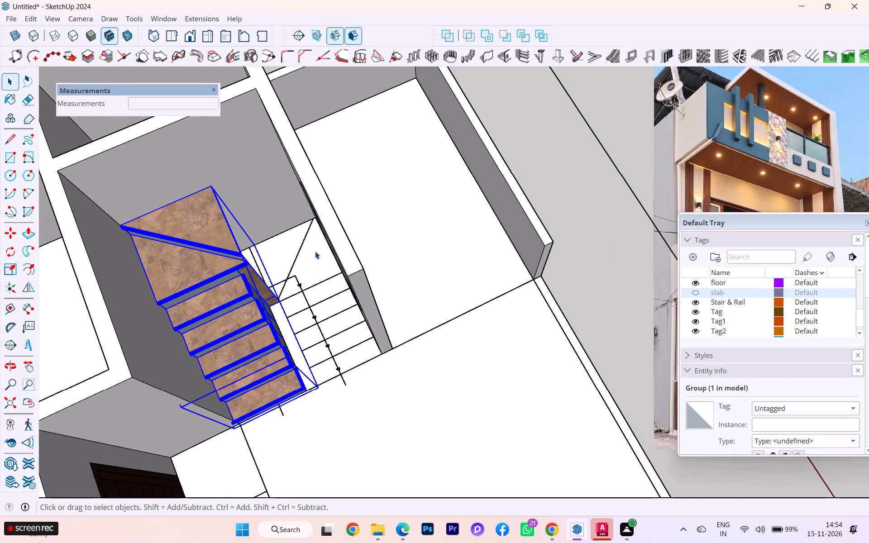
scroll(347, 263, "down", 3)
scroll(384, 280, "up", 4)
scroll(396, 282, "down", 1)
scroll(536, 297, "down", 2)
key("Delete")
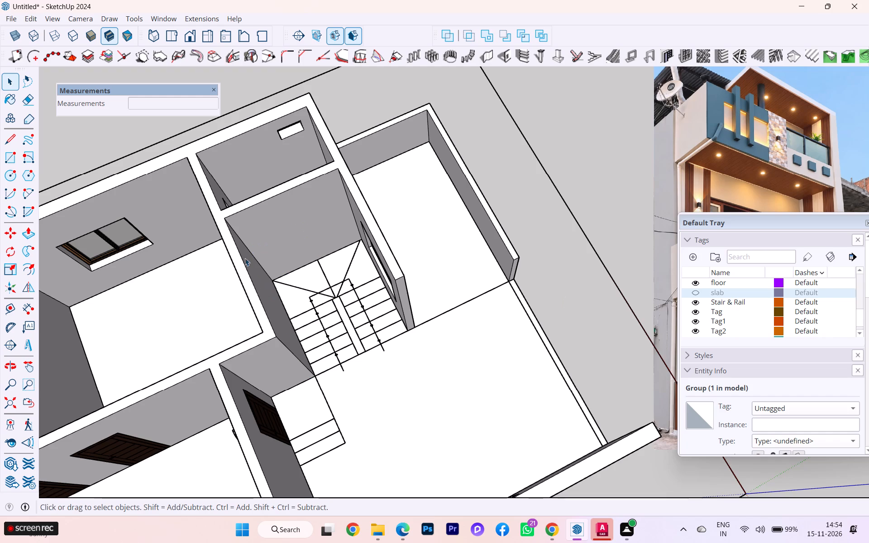
Start a new MajStair stair with Type A, nose YES, 120" total height, 12 stairs and 10" riser.
scroll(274, 334, "up", 4)
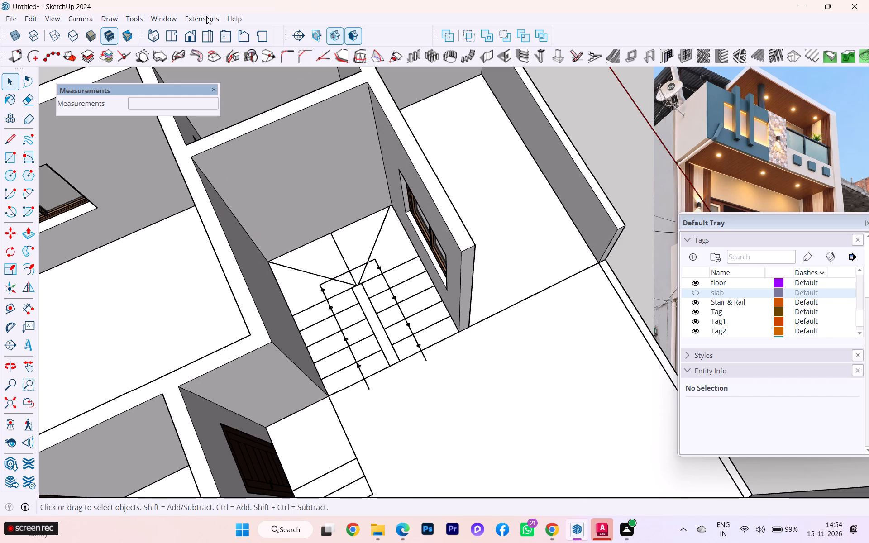
left_click(206, 16)
left_click(244, 229)
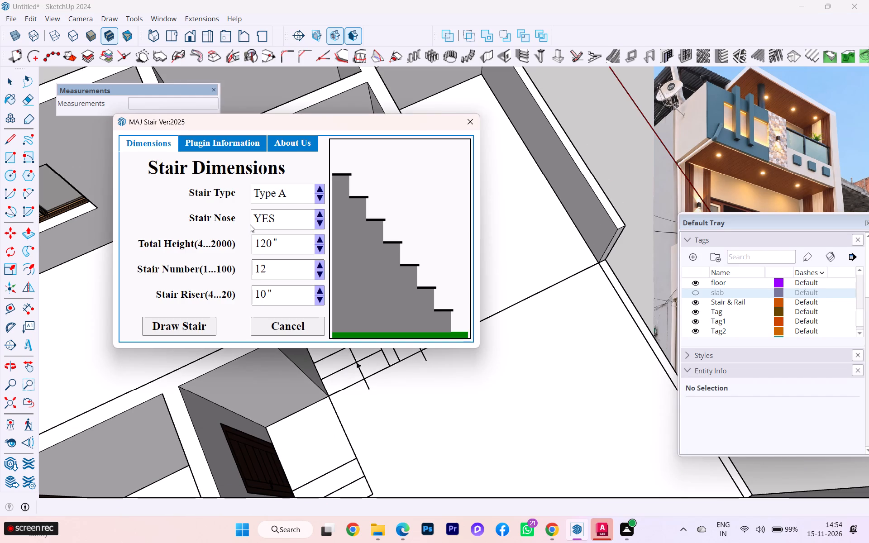
left_click(320, 199)
left_click(320, 199)
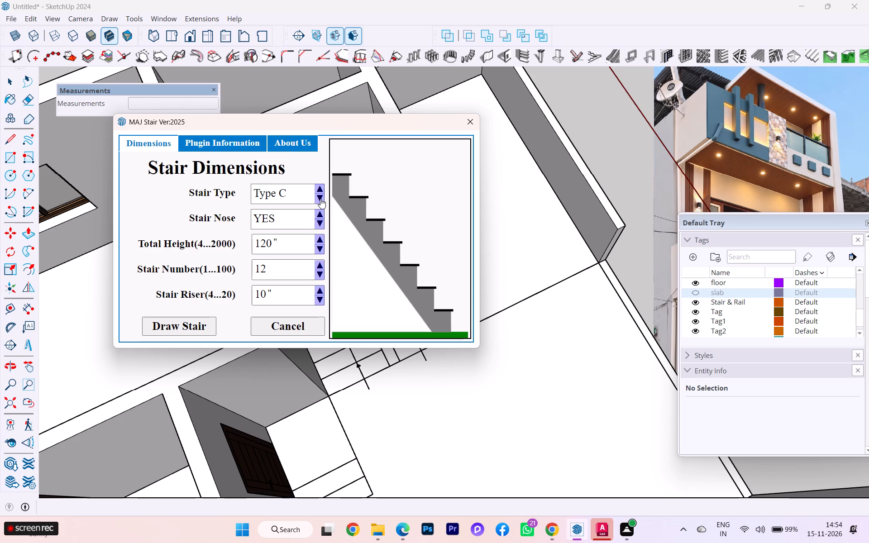
left_click(320, 199)
left_click(320, 199)
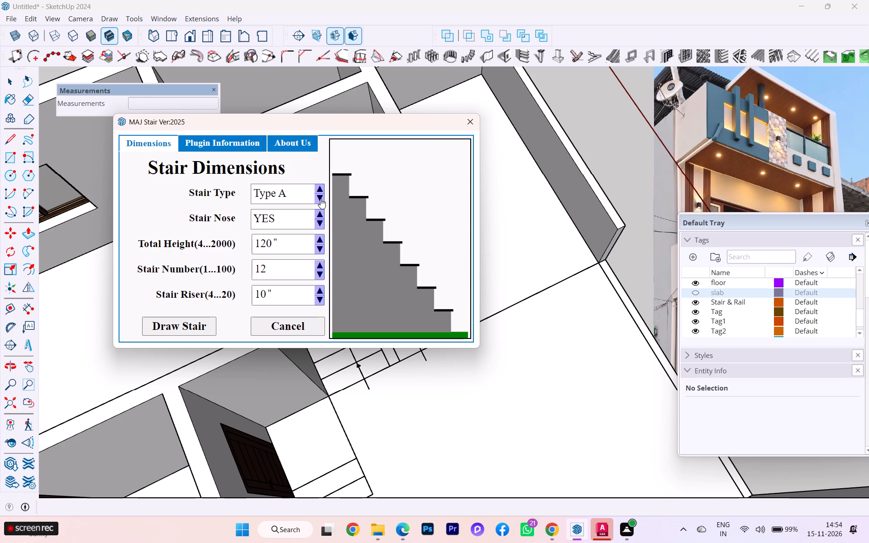
left_click(320, 199)
left_click(320, 199)
left_click(320, 199)
double_click(320, 199)
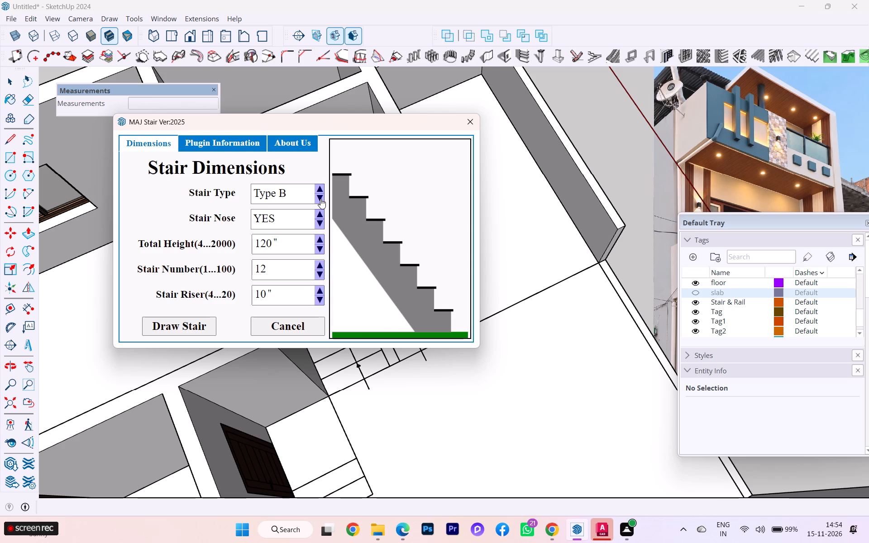
triple_click(320, 199)
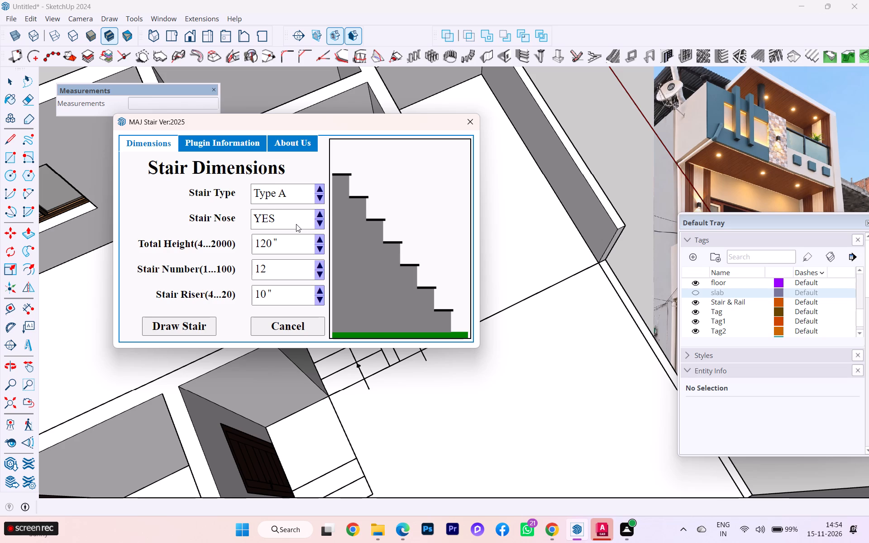
left_click(321, 221)
left_click(321, 221)
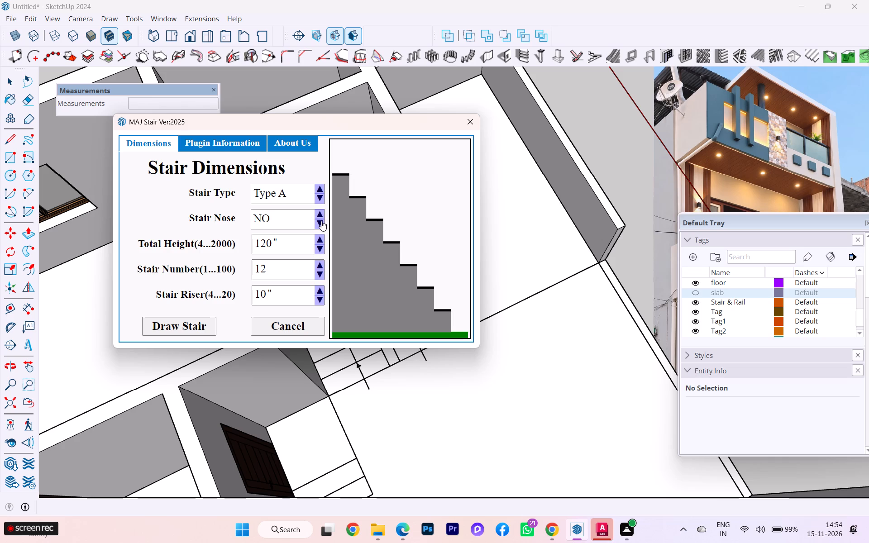
left_click(320, 214)
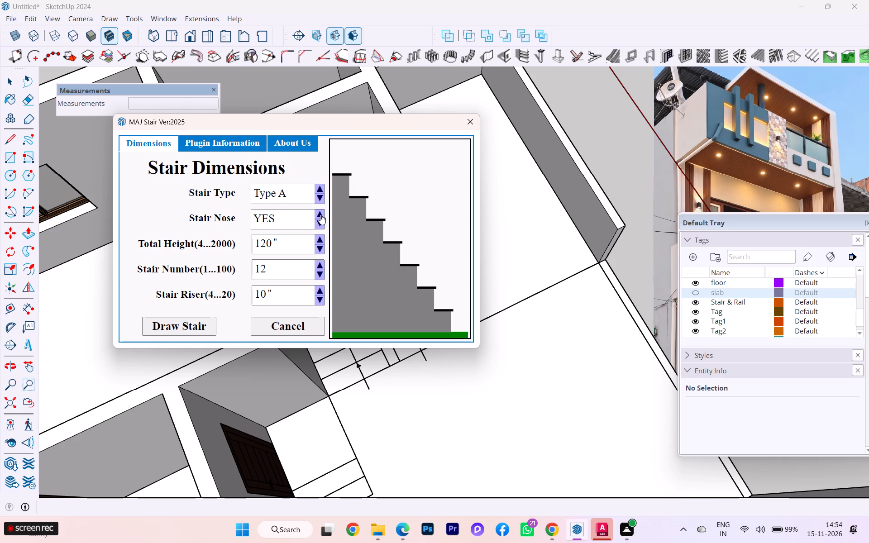
left_click(177, 322)
Set the stair's 3' starting edge along the first flight's bottom line, from its inner corner to the wall corner.
scroll(335, 352, "up", 4)
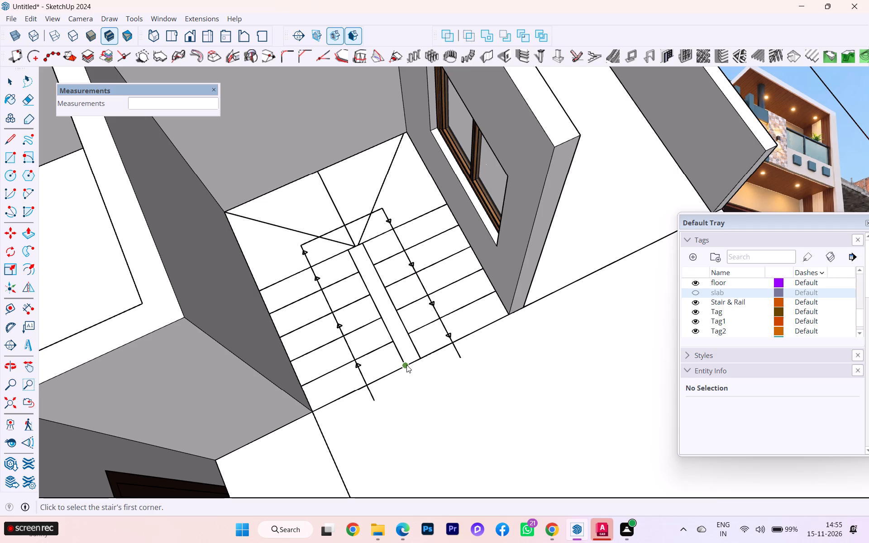
left_click(406, 365)
left_click(315, 410)
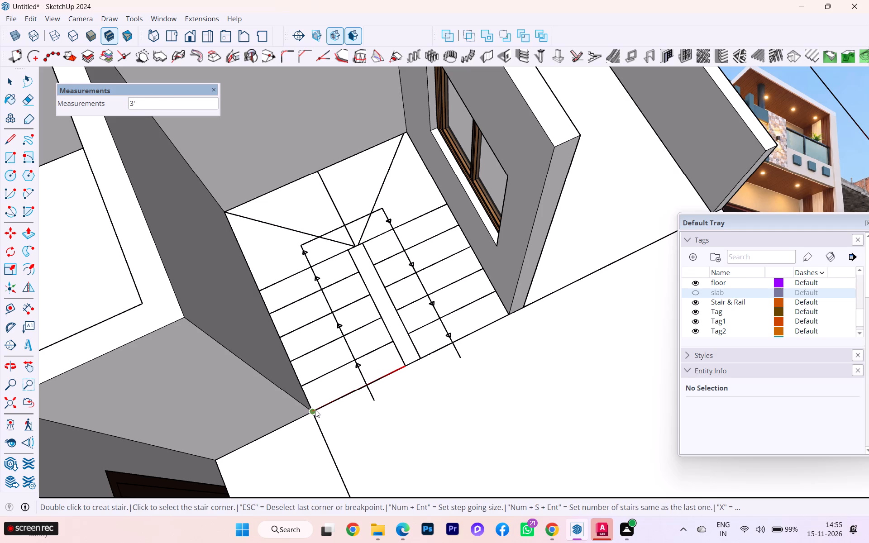
Mark the first flight's five treads along the wall edge, following the plan's tread lines up to the landing.
scroll(305, 386, "up", 8)
scroll(306, 386, "down", 2)
scroll(306, 386, "up", 9)
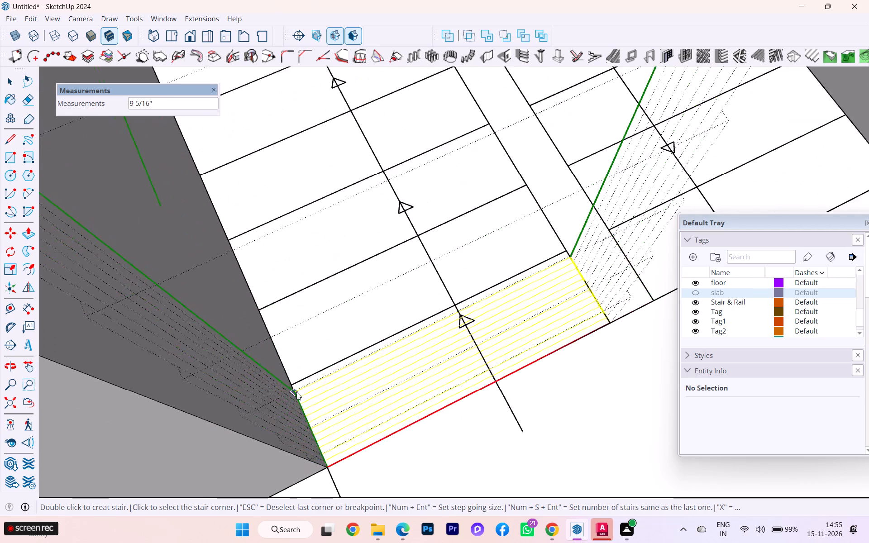
left_click(290, 385)
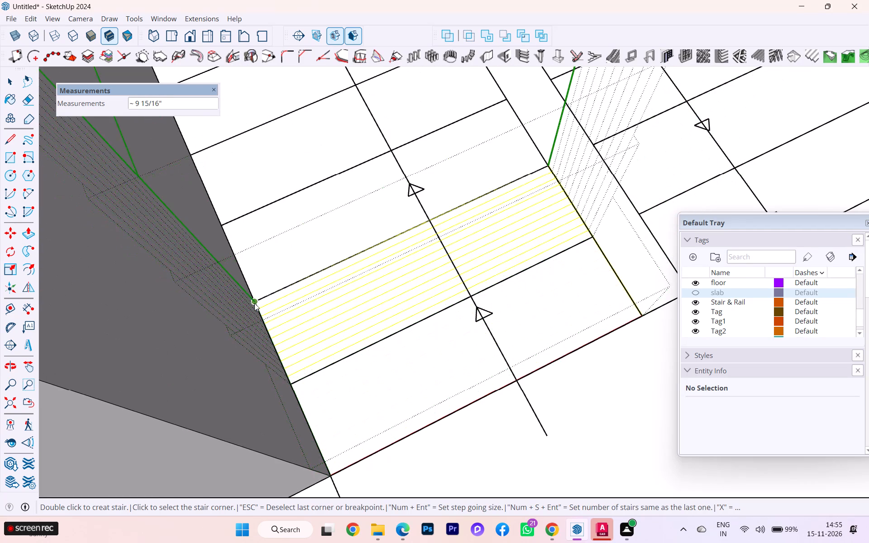
left_click(254, 303)
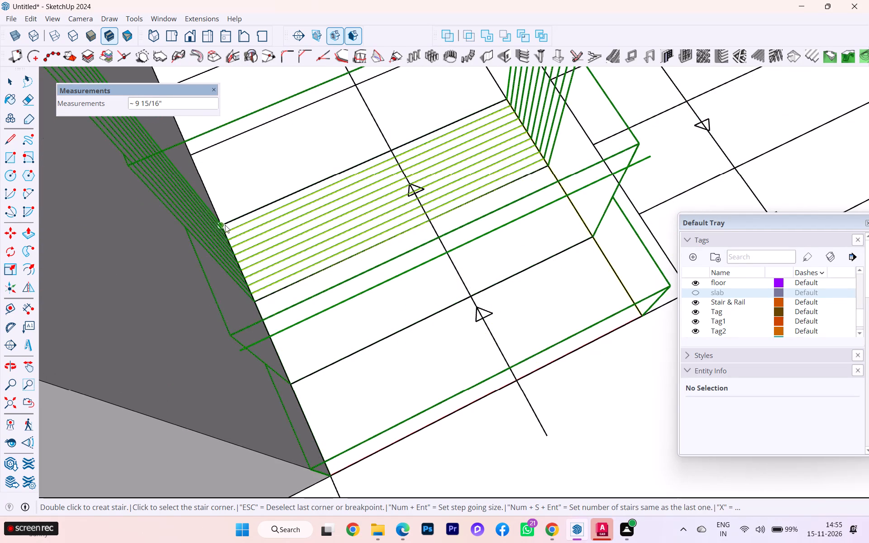
left_click(225, 225)
left_click(189, 151)
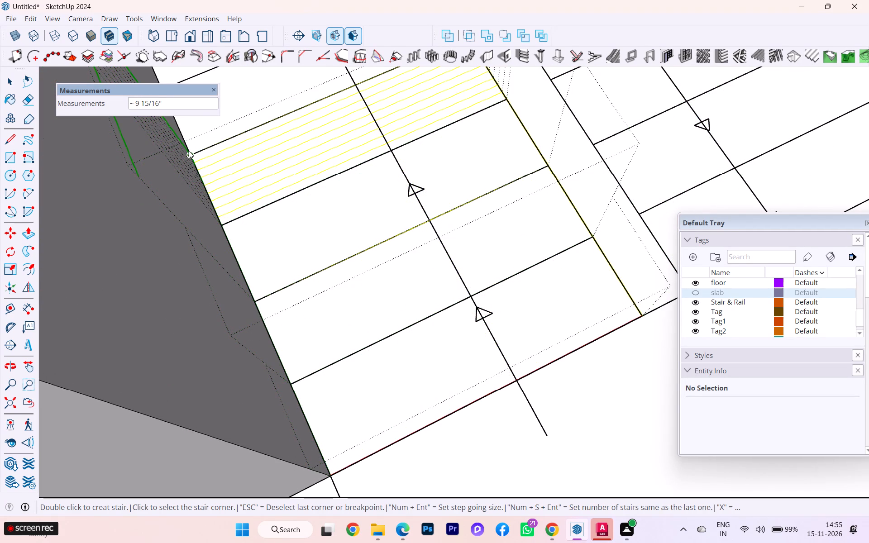
scroll(196, 167, "down", 10)
scroll(212, 209, "up", 1)
scroll(211, 211, "down", 2)
scroll(198, 137, "up", 2)
scroll(198, 137, "down", 1)
scroll(198, 137, "up", 3)
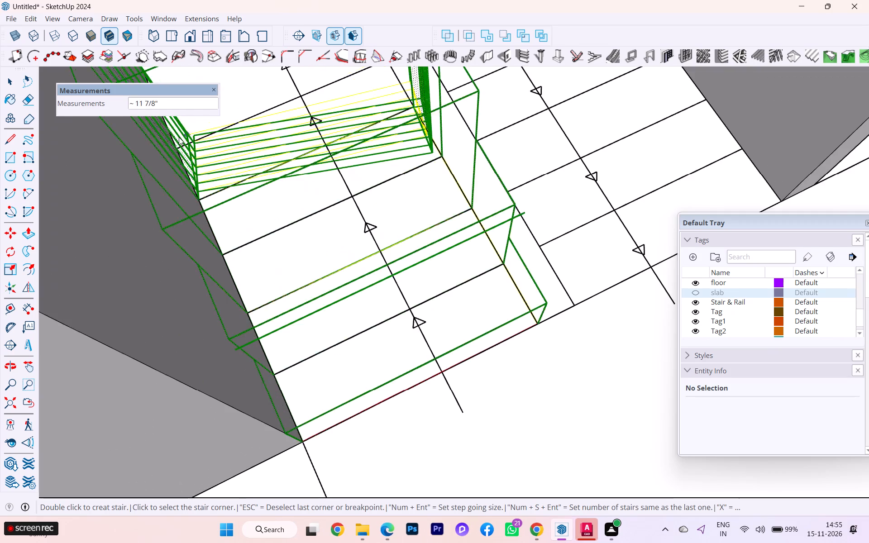
scroll(179, 137, "up", 2)
scroll(177, 138, "down", 1)
scroll(177, 138, "up", 1)
scroll(177, 138, "down", 2)
scroll(177, 138, "up", 6)
left_click(170, 148)
Carry the outer stair edge from the last tread, 3' along the wall to the landing's back corner.
scroll(173, 149, "down", 1)
scroll(173, 149, "up", 3)
scroll(173, 149, "down", 1)
scroll(173, 149, "up", 2)
scroll(173, 149, "down", 7)
scroll(173, 149, "up", 1)
scroll(173, 149, "down", 17)
scroll(181, 169, "down", 6)
scroll(181, 169, "up", 1)
scroll(181, 169, "down", 1)
scroll(188, 185, "up", 1)
scroll(188, 184, "down", 2)
scroll(188, 184, "up", 1)
scroll(188, 184, "down", 1)
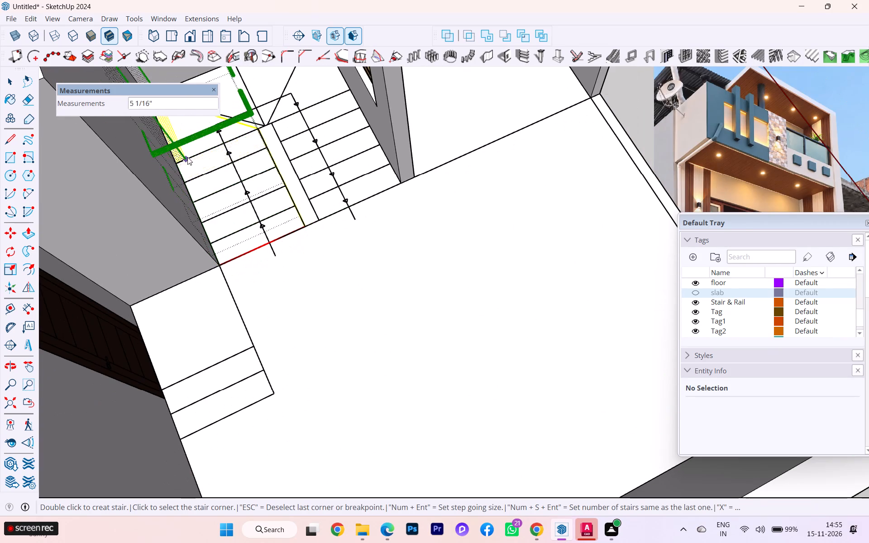
scroll(176, 110, "up", 9)
scroll(161, 108, "down", 1)
scroll(162, 110, "up", 8)
scroll(159, 142, "down", 1)
scroll(160, 143, "up", 4)
scroll(165, 169, "down", 1)
scroll(165, 169, "up", 2)
scroll(167, 166, "down", 4)
scroll(167, 166, "up", 1)
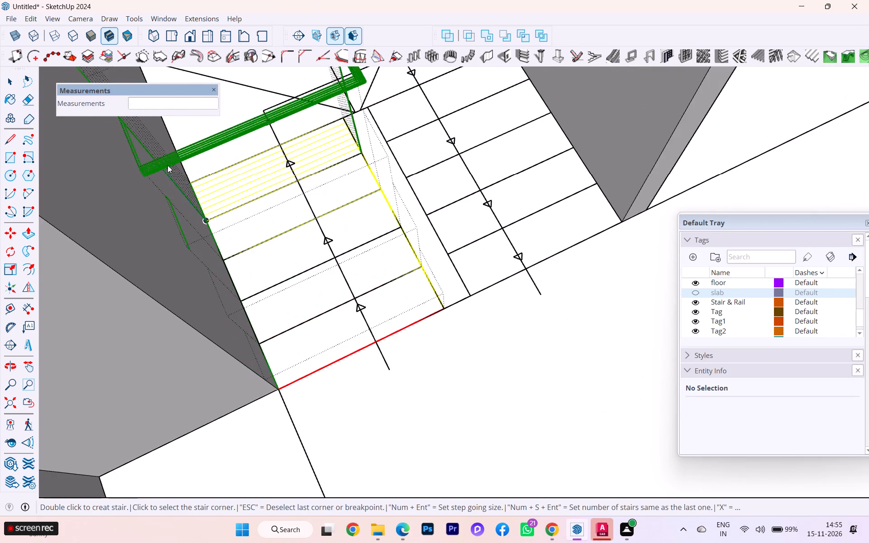
scroll(167, 165, "up", 8)
scroll(180, 147, "down", 4)
scroll(180, 147, "up", 4)
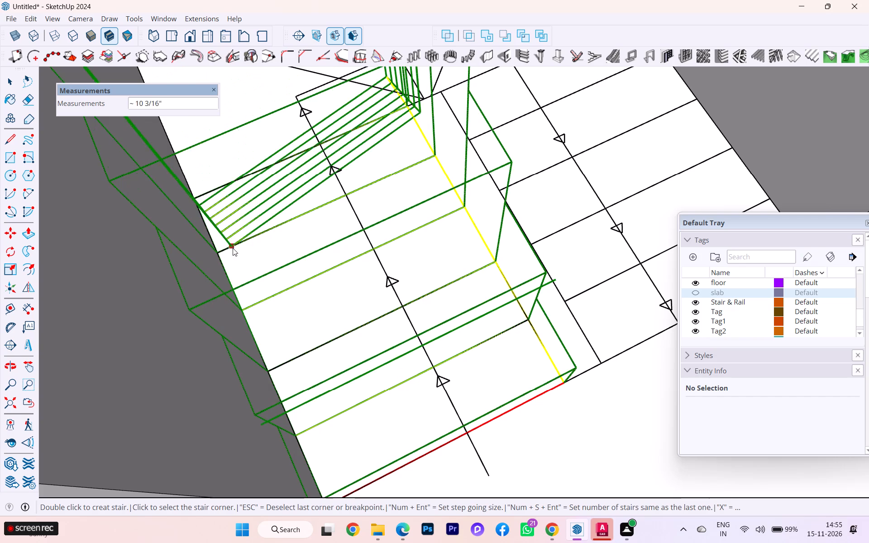
scroll(181, 157, "up", 9)
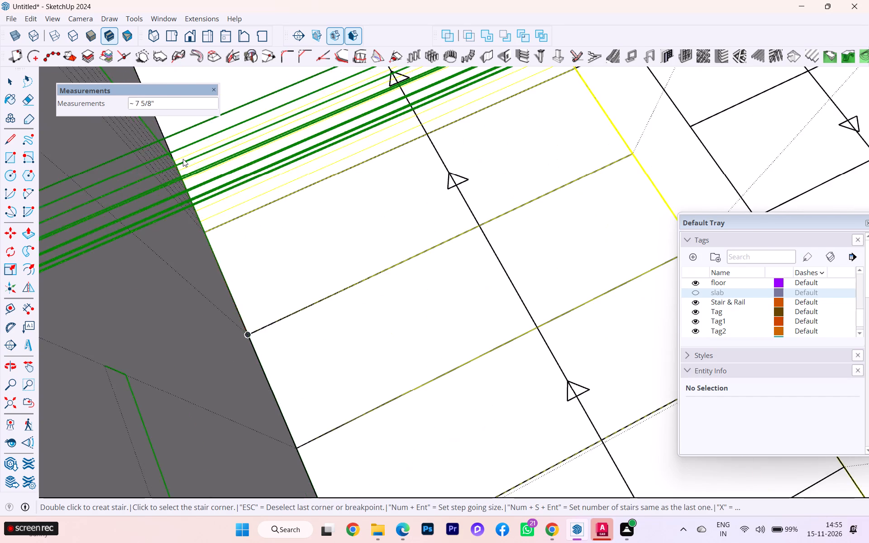
scroll(182, 158, "up", 1)
scroll(182, 158, "down", 1)
scroll(182, 157, "up", 4)
scroll(180, 154, "down", 1)
scroll(180, 153, "up", 4)
scroll(267, 298, "down", 1)
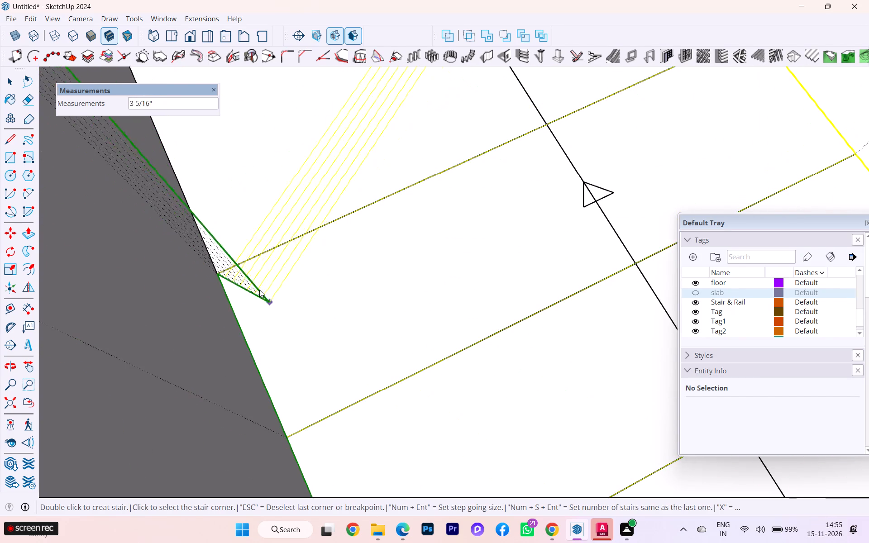
scroll(259, 290, "down", 3)
scroll(208, 222, "down", 1)
scroll(208, 222, "up", 1)
scroll(208, 222, "down", 7)
scroll(208, 222, "up", 1)
scroll(208, 222, "down", 5)
scroll(208, 228, "up", 1)
scroll(208, 229, "down", 7)
scroll(205, 233, "up", 2)
scroll(205, 233, "down", 6)
scroll(205, 233, "up", 2)
scroll(205, 233, "down", 1)
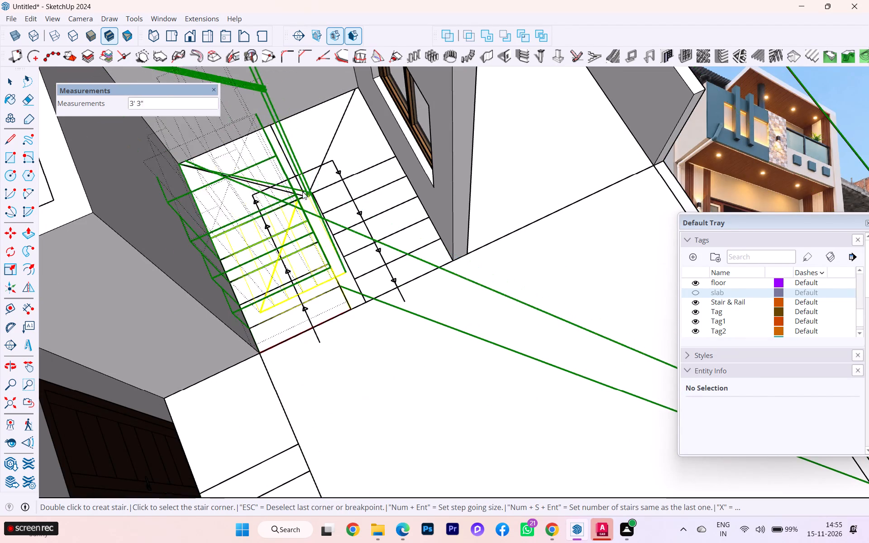
scroll(302, 191, "up", 6)
scroll(299, 195, "down", 2)
scroll(299, 195, "up", 3)
scroll(100, 123, "up", 4)
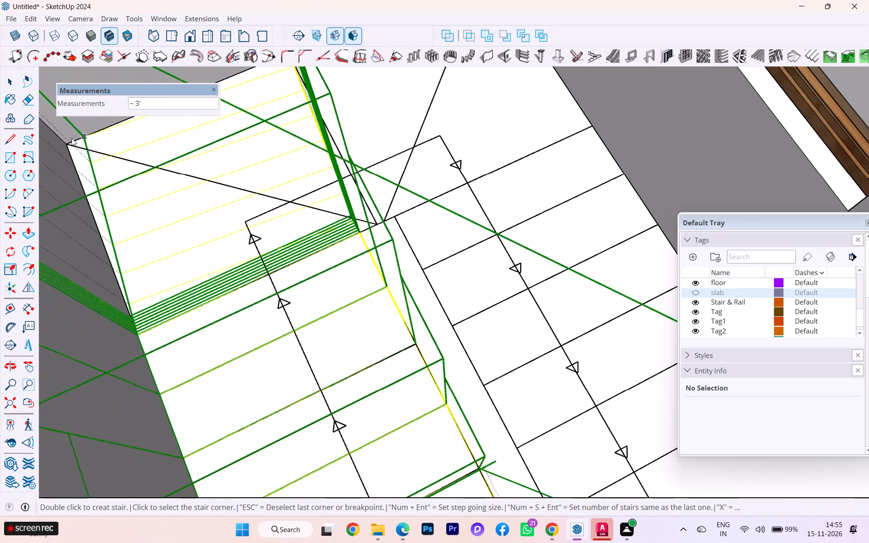
scroll(72, 138, "up", 4)
scroll(50, 124, "down", 1)
scroll(50, 124, "up", 2)
scroll(47, 127, "down", 1)
scroll(46, 127, "up", 4)
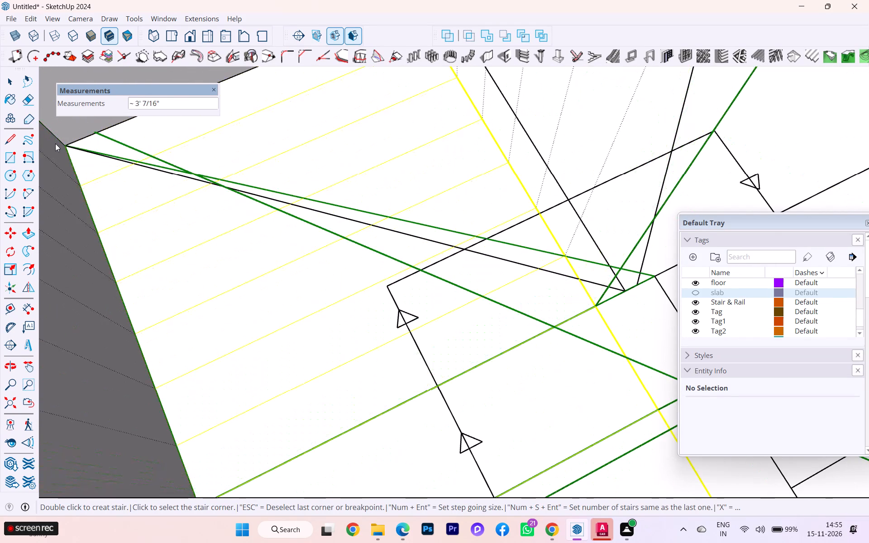
scroll(55, 143, "down", 1)
scroll(55, 143, "up", 1)
scroll(55, 143, "down", 3)
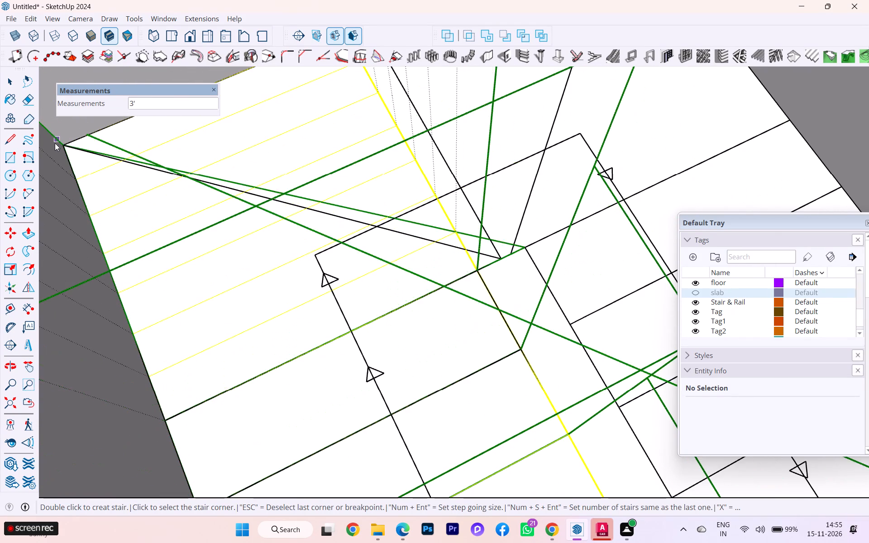
scroll(60, 150, "up", 3)
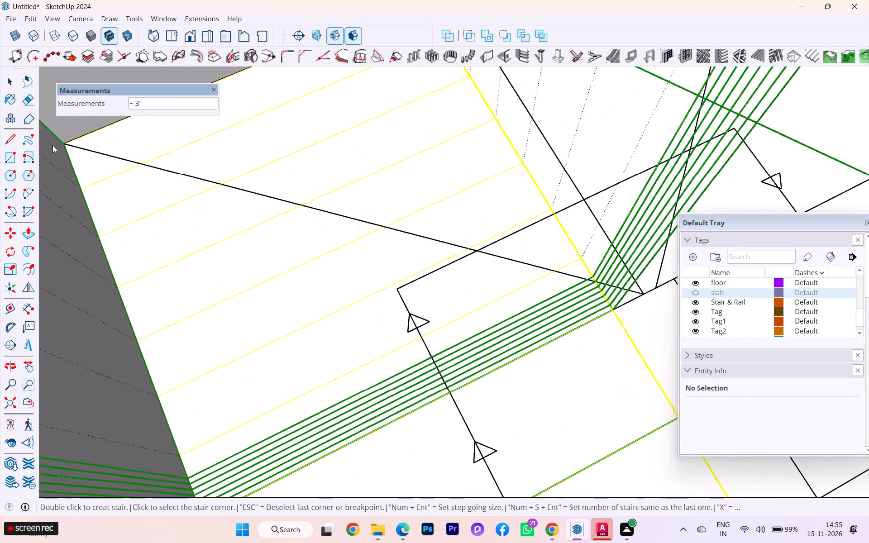
scroll(53, 145, "up", 1)
scroll(72, 159, "down", 3)
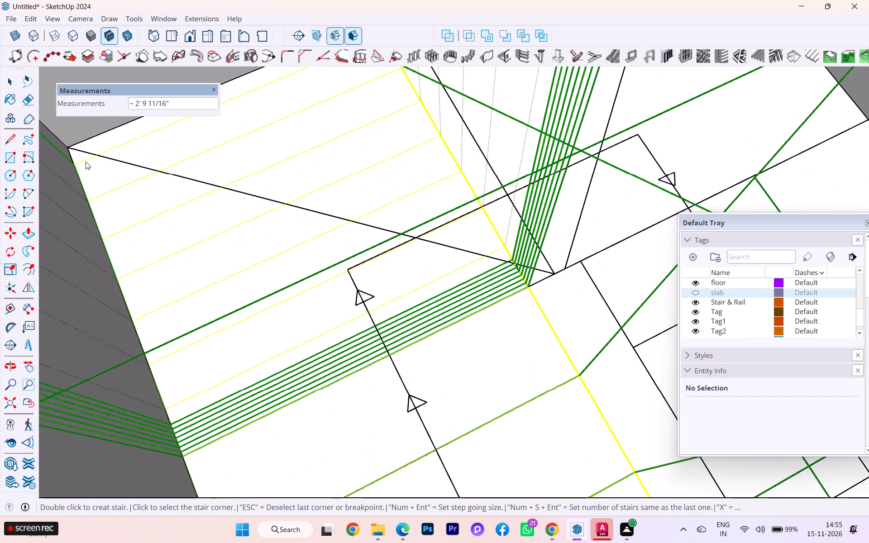
scroll(83, 158, "down", 3)
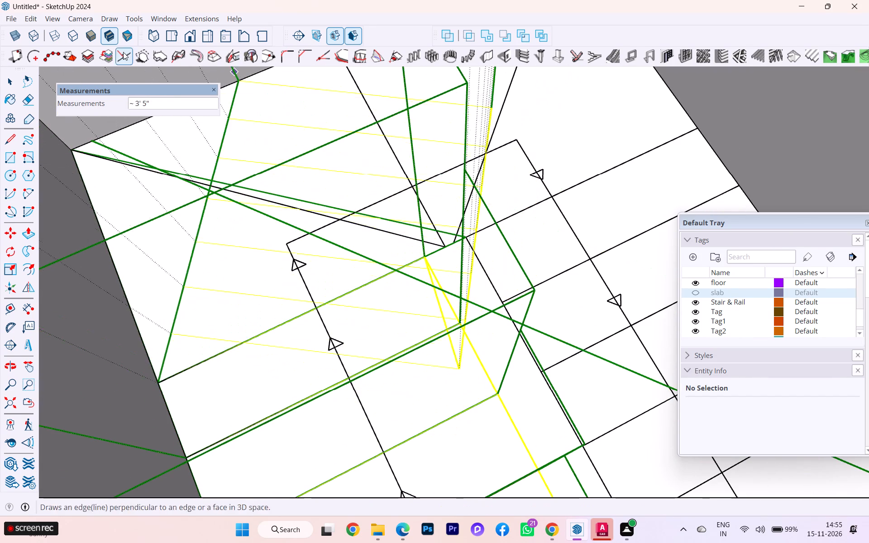
scroll(196, 227, "down", 4)
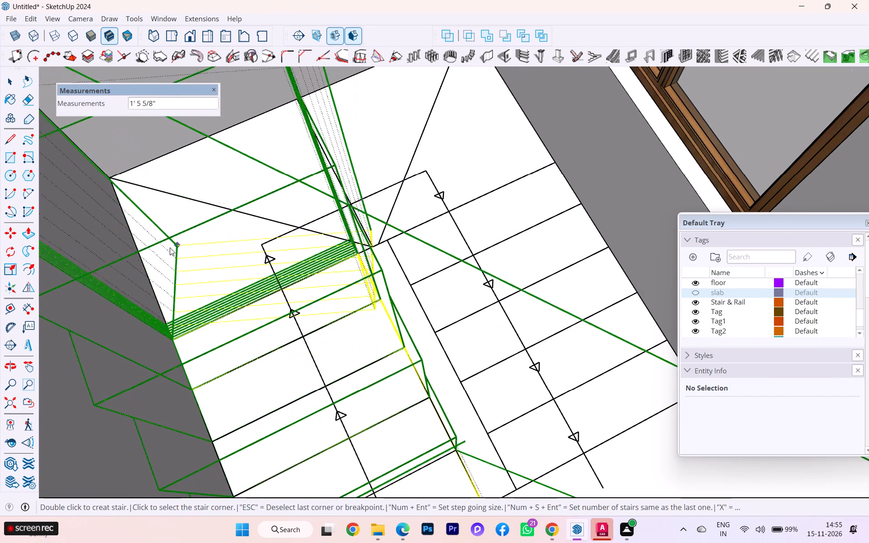
scroll(117, 192, "up", 3)
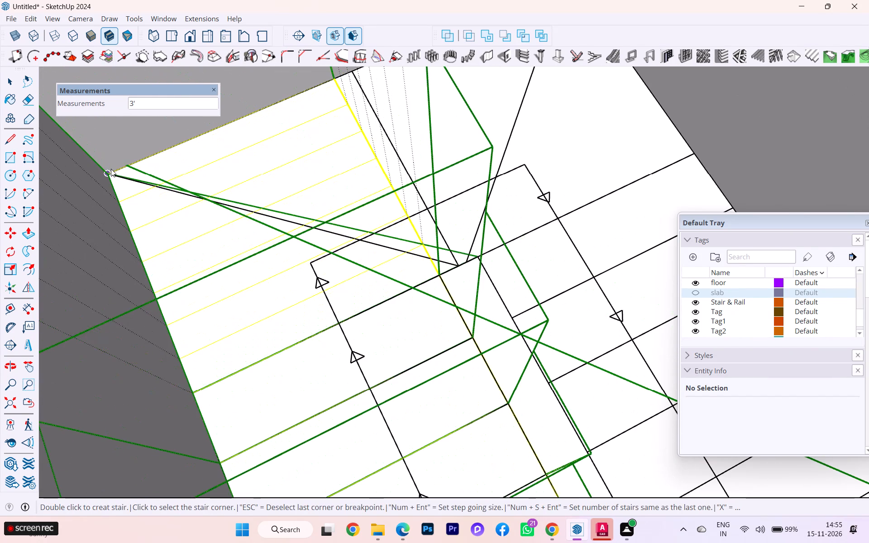
left_click(111, 169)
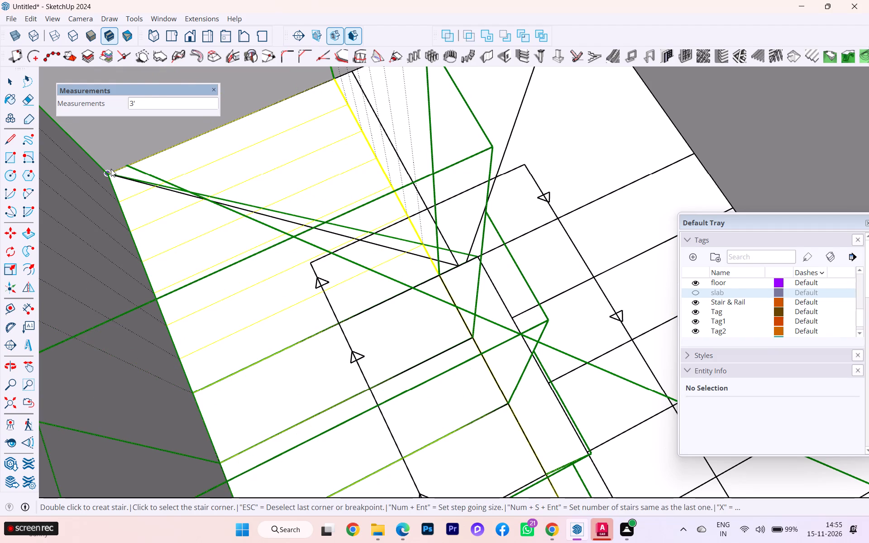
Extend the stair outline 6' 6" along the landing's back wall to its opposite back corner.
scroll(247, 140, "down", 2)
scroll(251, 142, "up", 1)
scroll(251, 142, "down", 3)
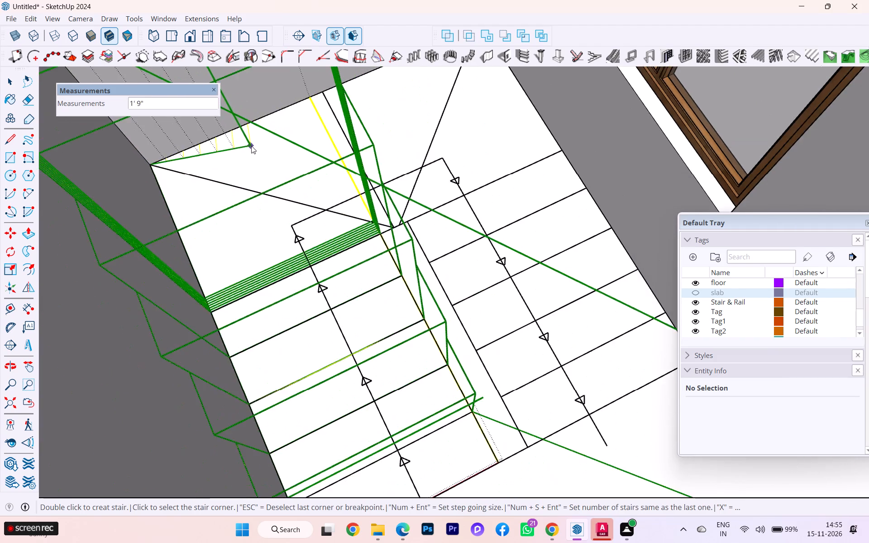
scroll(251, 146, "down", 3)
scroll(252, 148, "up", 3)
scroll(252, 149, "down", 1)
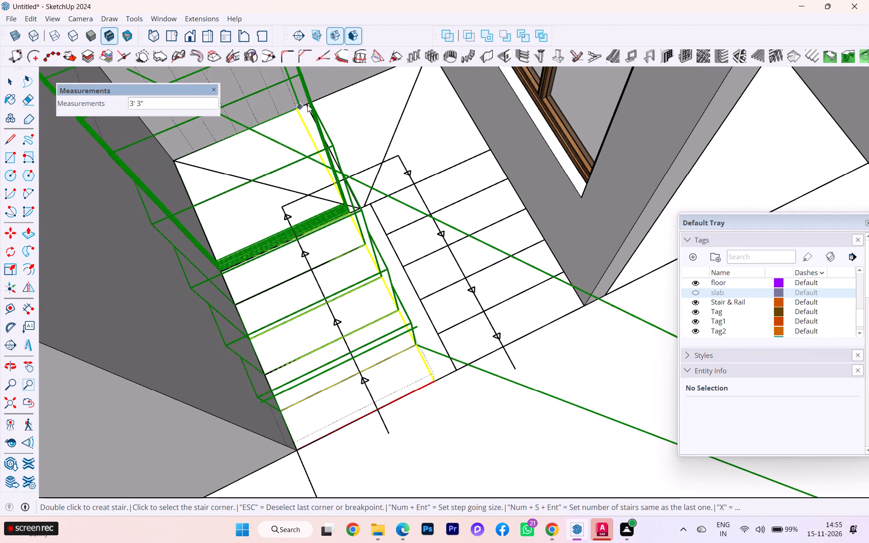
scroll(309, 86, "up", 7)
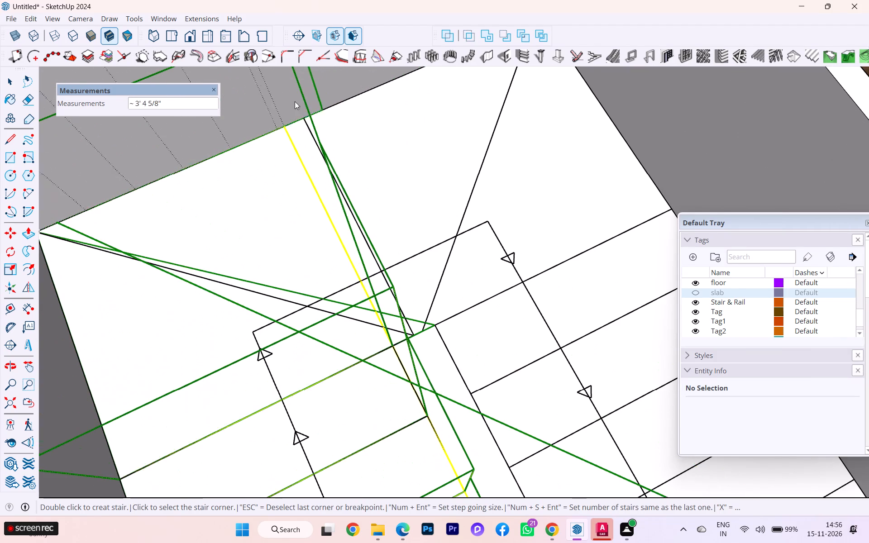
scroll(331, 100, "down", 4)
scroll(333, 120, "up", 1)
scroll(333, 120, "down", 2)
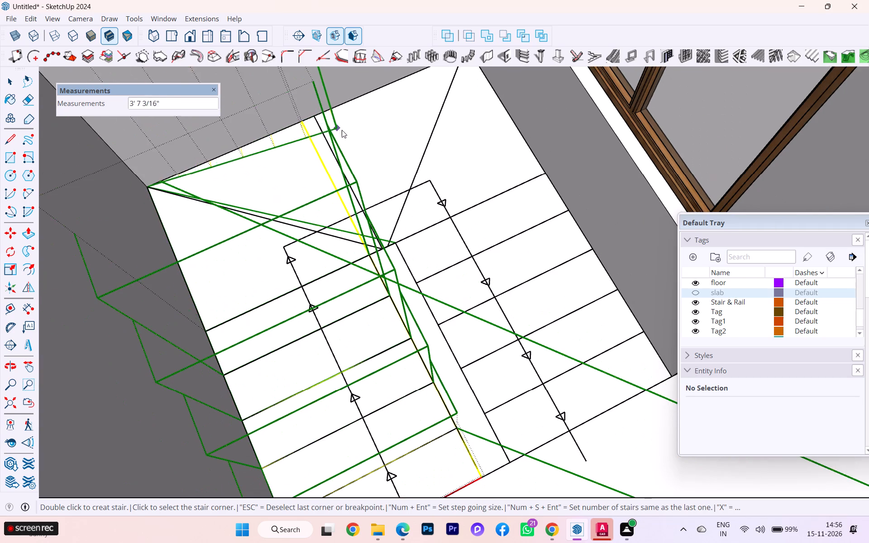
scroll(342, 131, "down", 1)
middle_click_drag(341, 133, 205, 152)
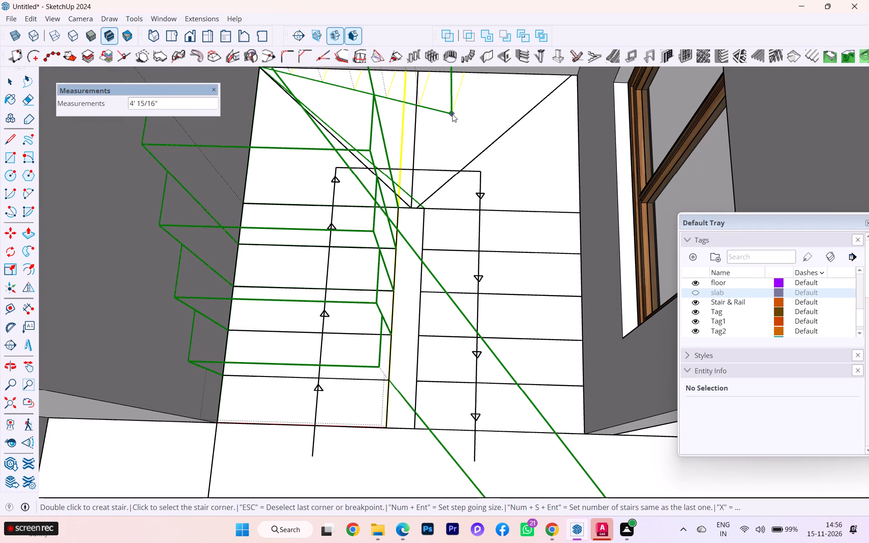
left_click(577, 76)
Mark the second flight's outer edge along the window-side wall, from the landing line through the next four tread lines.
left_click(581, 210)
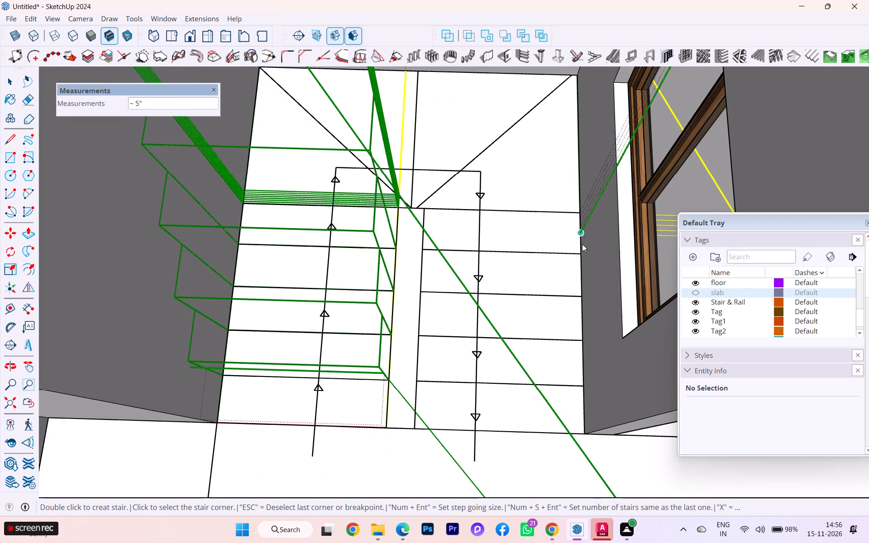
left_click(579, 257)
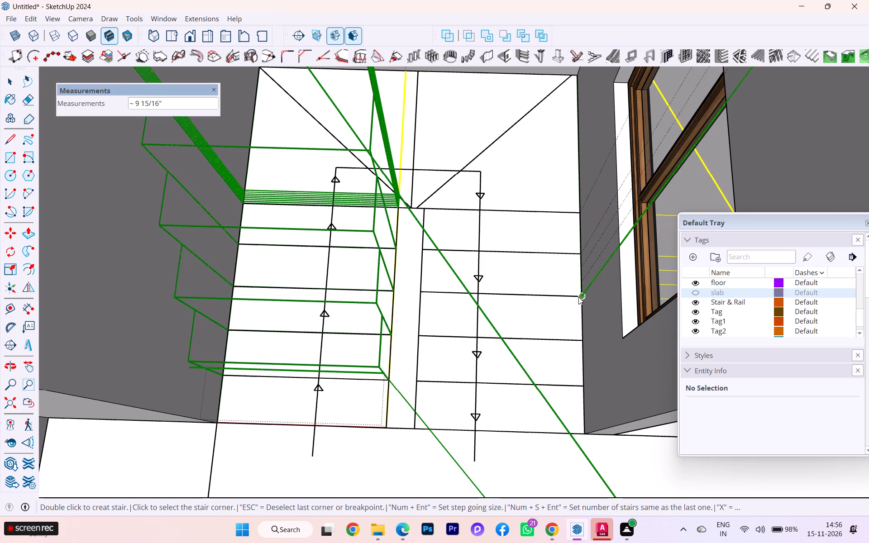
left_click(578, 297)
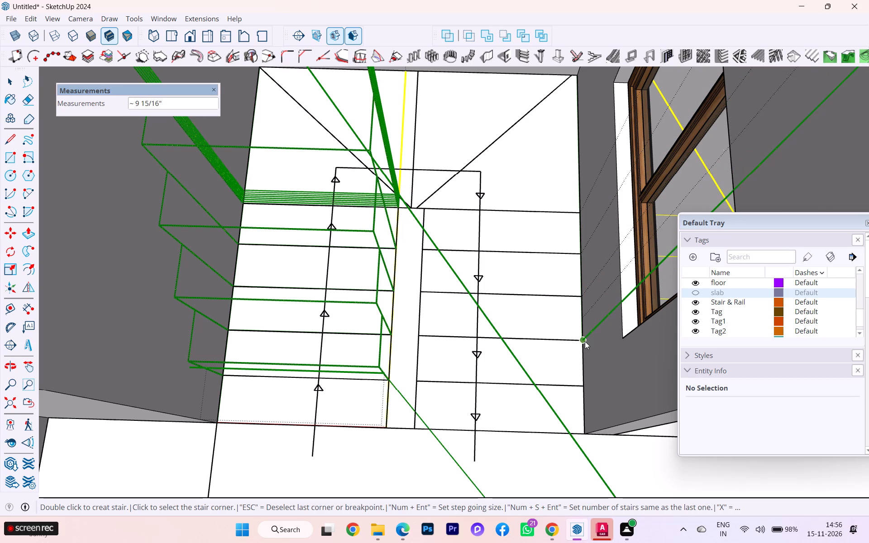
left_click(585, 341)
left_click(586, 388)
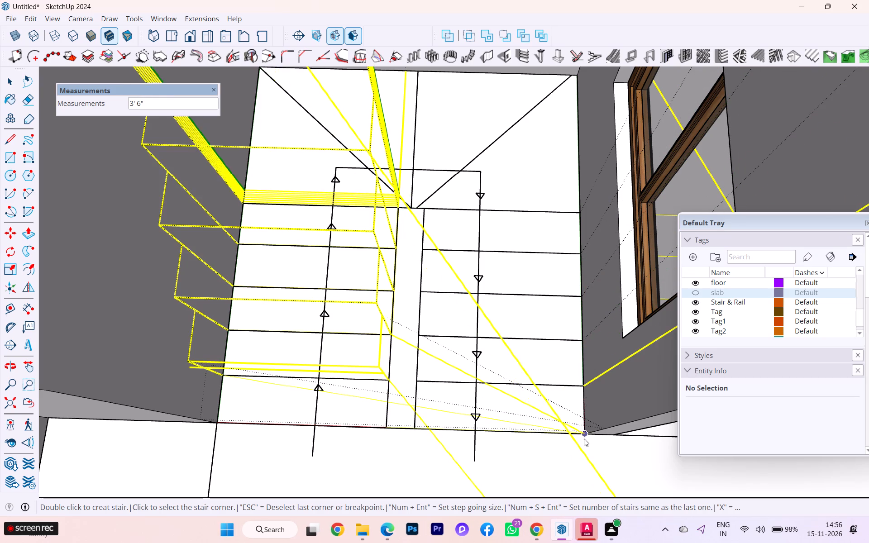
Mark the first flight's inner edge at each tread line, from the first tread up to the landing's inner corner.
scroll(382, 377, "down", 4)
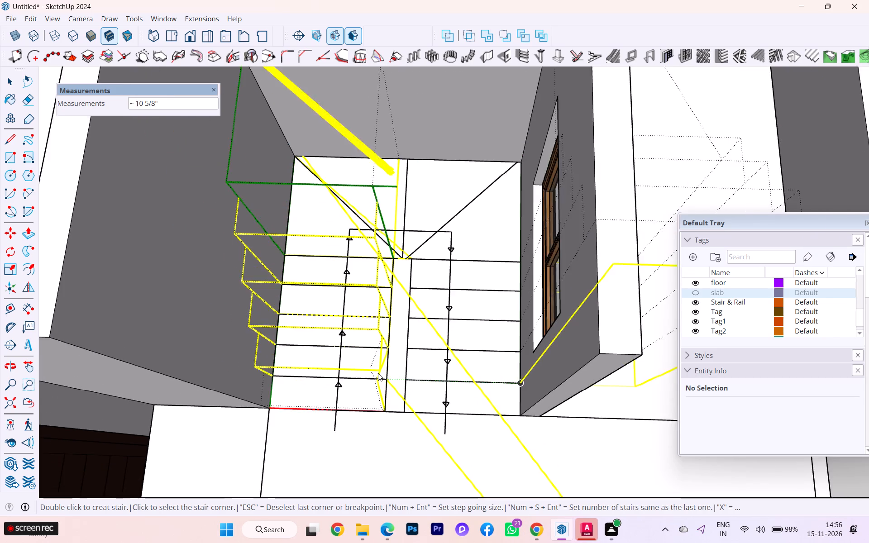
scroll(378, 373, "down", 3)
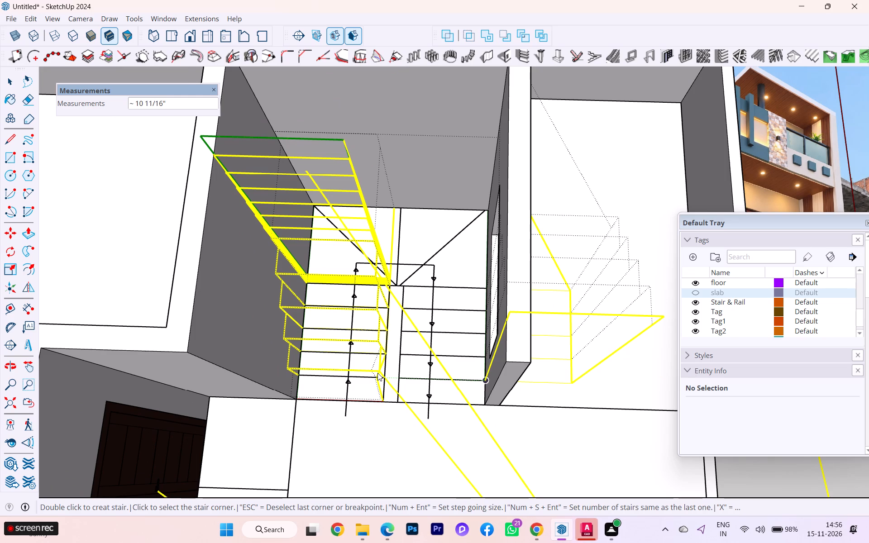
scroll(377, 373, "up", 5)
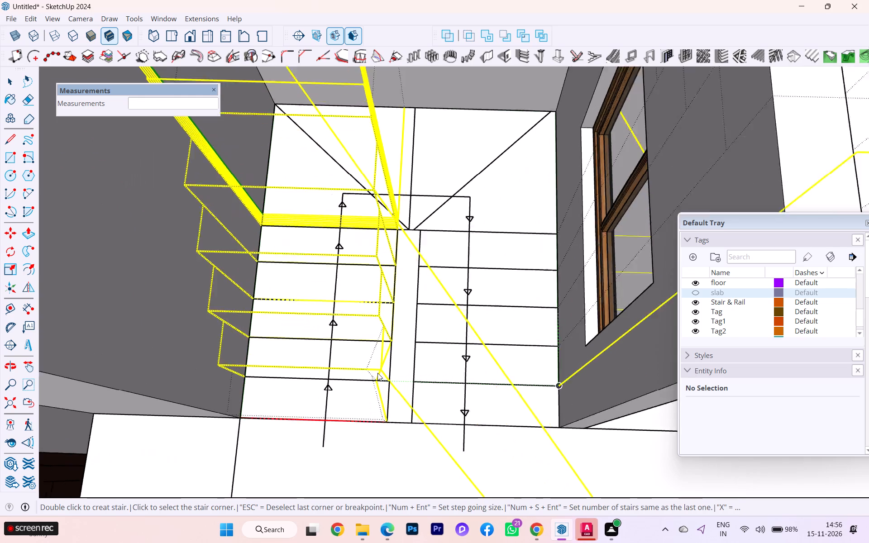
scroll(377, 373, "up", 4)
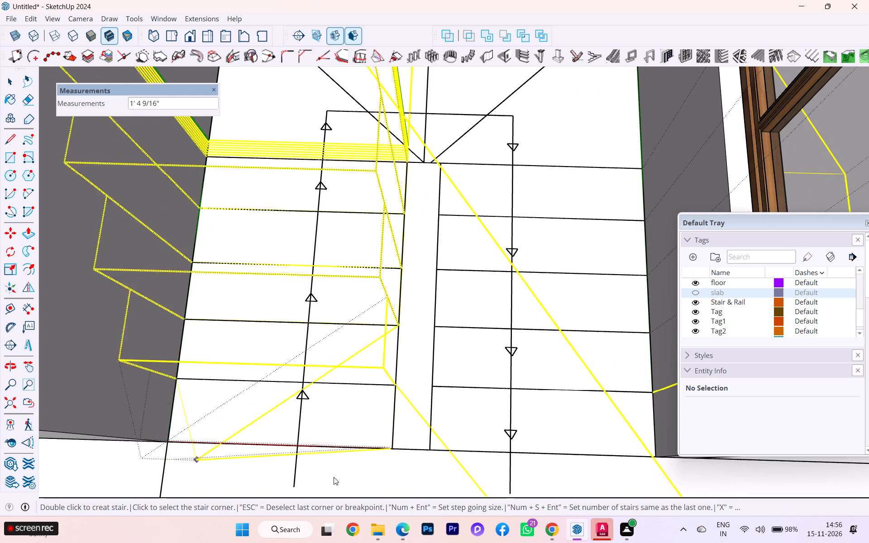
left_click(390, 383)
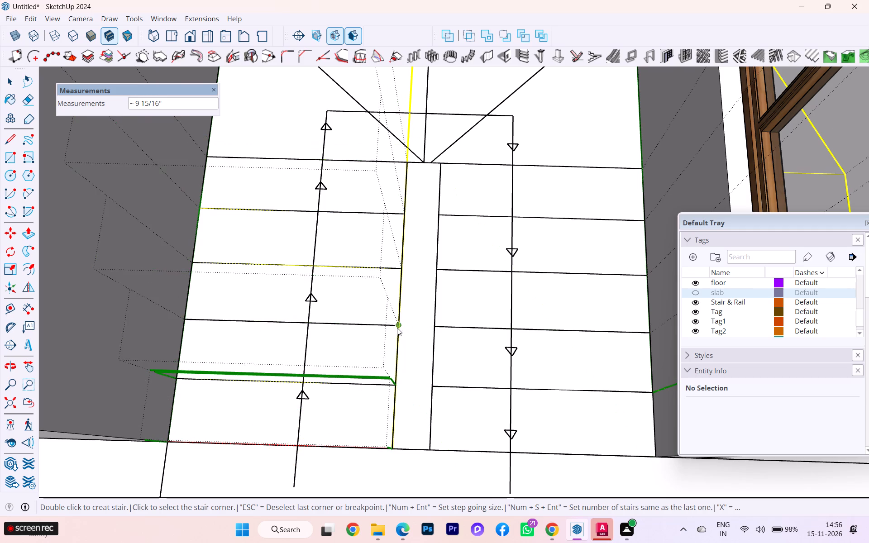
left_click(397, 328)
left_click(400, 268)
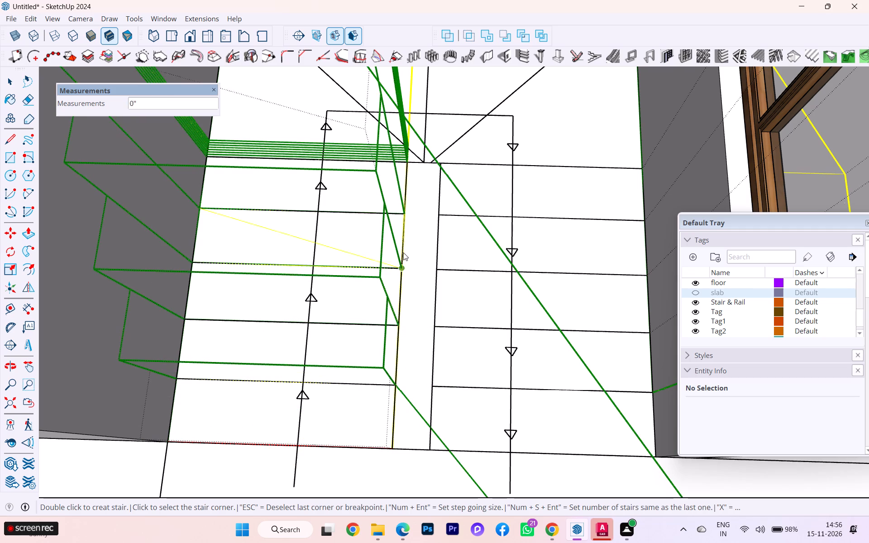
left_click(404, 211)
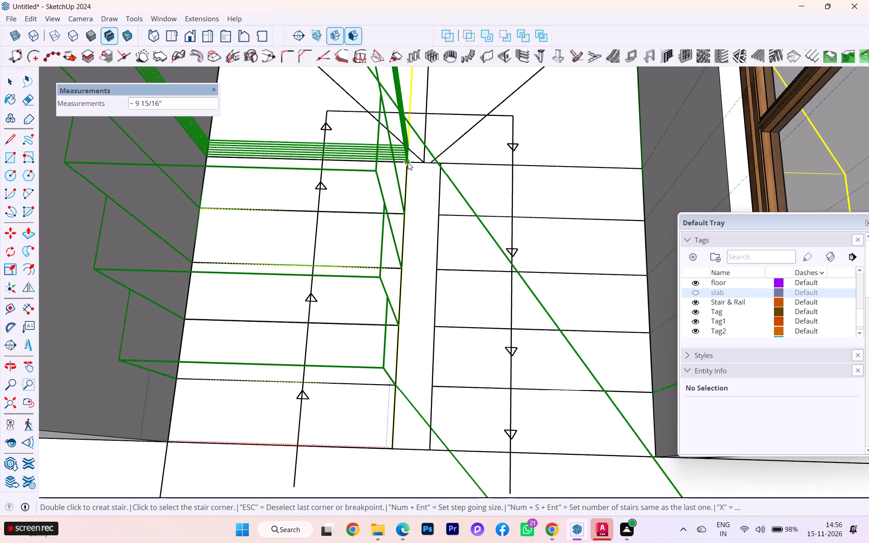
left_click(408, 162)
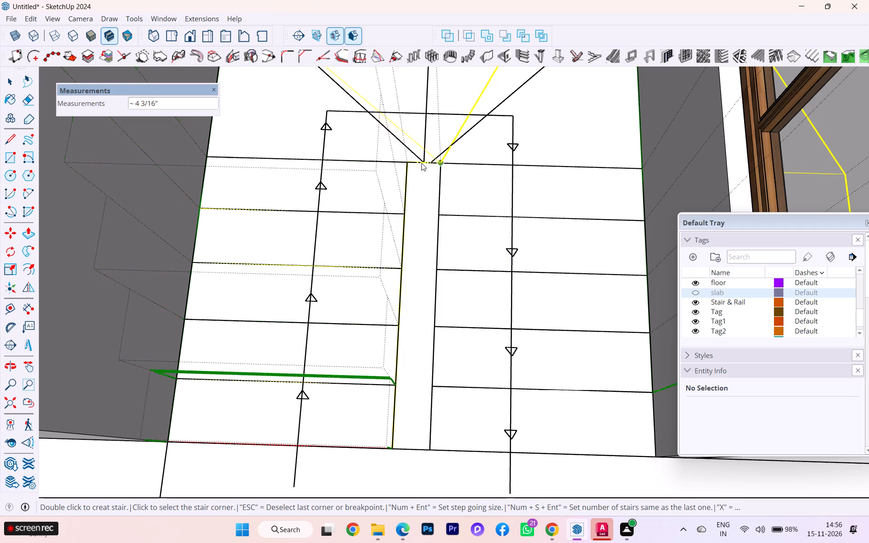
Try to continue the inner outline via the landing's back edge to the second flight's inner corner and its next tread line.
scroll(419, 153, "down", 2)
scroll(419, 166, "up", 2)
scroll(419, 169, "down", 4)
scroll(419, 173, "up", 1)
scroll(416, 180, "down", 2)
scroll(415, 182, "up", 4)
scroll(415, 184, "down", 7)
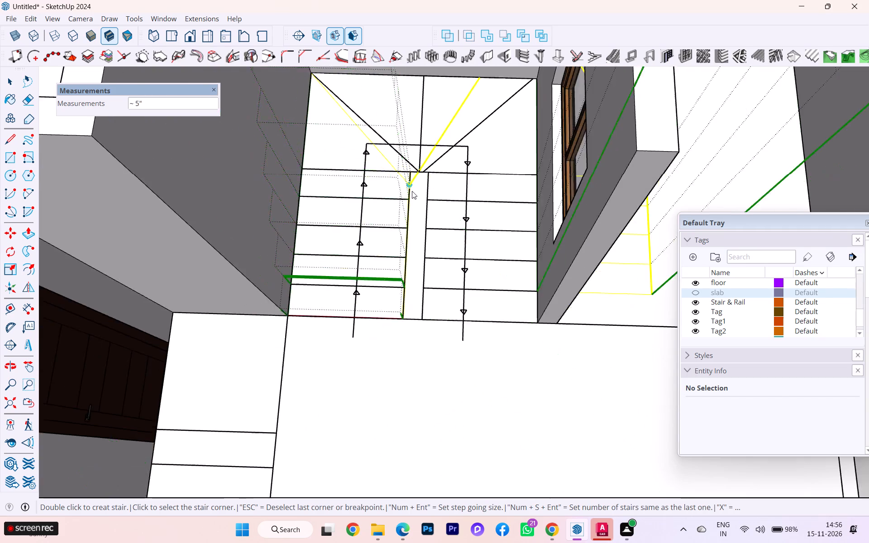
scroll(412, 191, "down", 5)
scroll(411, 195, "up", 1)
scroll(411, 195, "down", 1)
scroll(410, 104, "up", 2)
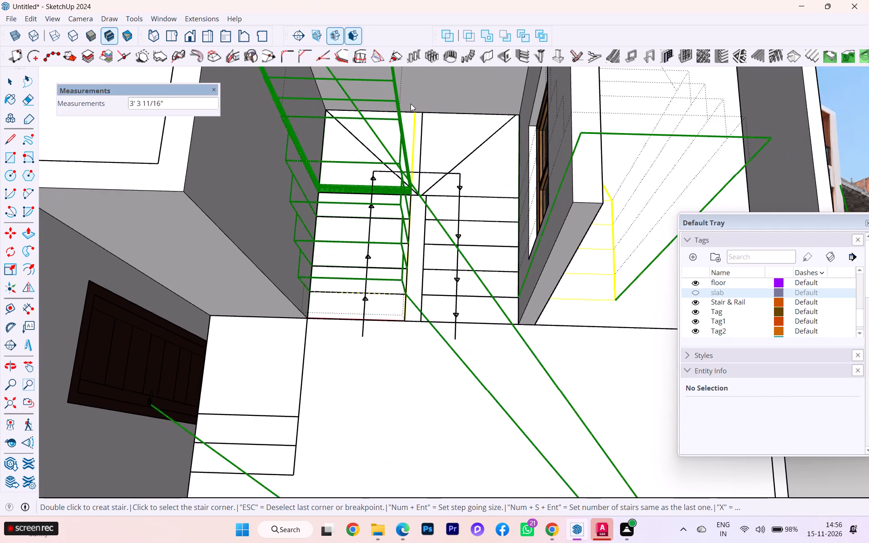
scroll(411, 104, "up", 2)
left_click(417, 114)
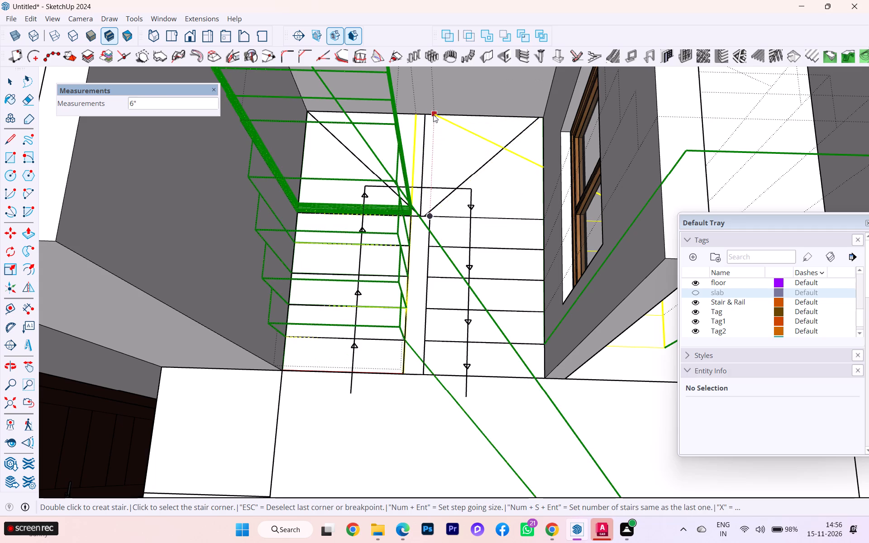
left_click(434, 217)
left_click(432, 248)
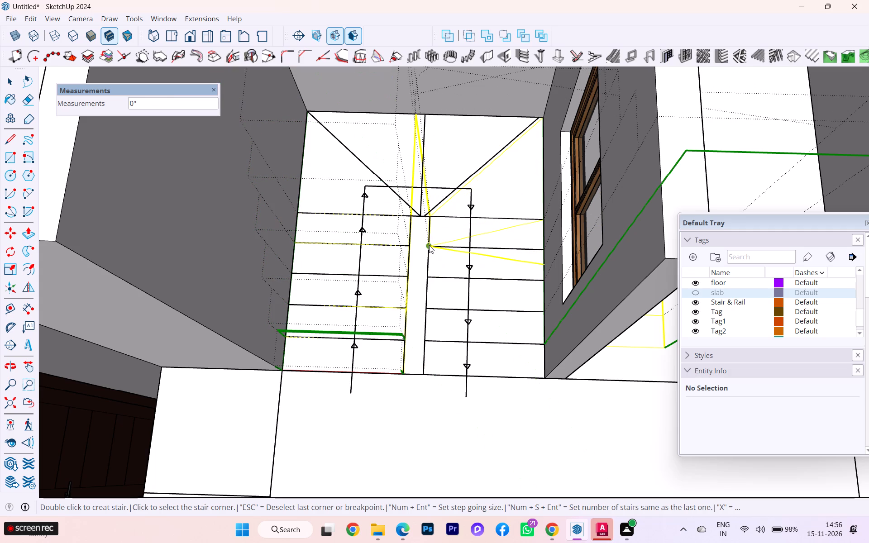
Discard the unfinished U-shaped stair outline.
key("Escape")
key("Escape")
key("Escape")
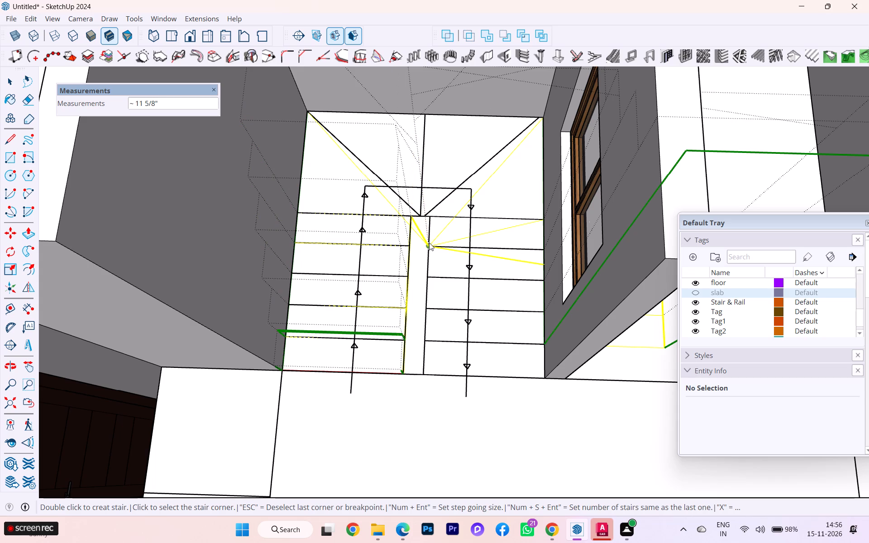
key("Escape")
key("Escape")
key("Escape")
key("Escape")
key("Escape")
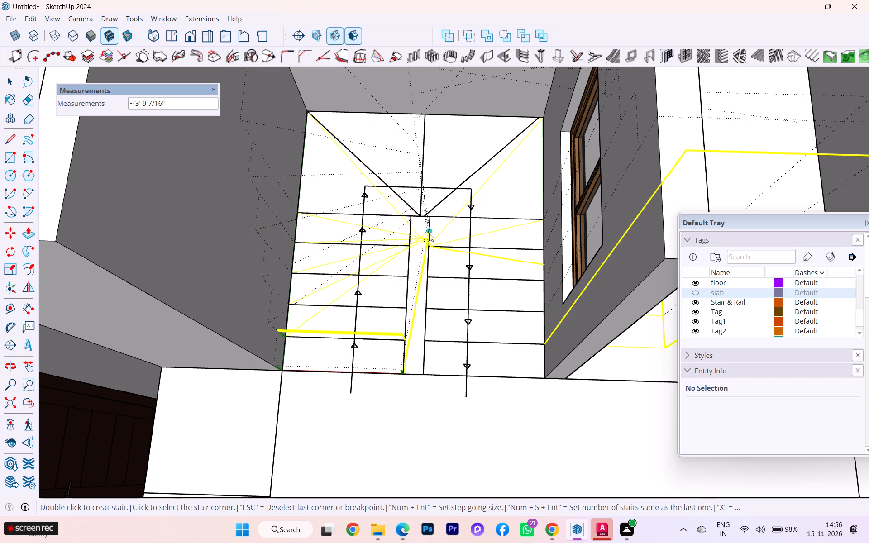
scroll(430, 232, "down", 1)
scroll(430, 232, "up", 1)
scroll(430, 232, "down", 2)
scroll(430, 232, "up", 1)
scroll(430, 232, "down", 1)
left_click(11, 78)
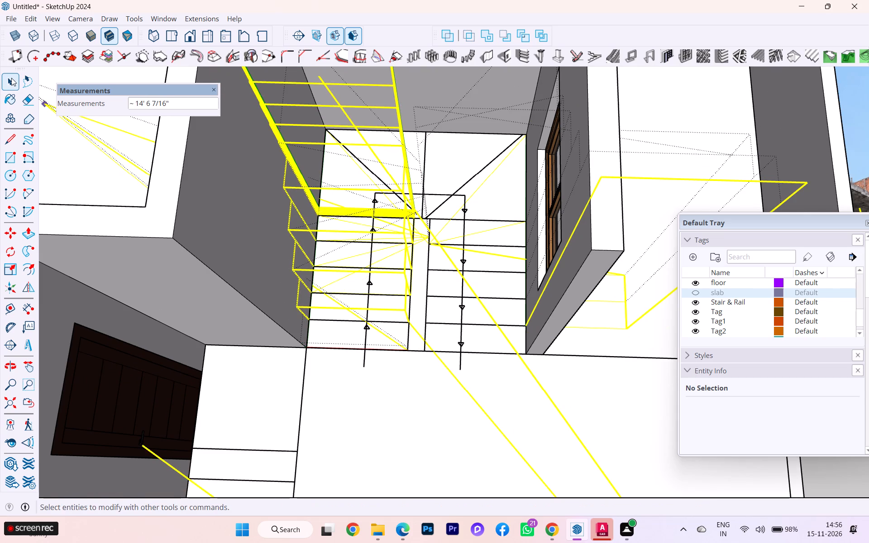
Start a new MajStair stair with Type A, nose YES, 120" total height, 12 stairs and 10" riser.
scroll(411, 197, "down", 2)
scroll(414, 200, "up", 1)
scroll(414, 200, "down", 5)
scroll(411, 209, "up", 5)
scroll(411, 209, "down", 2)
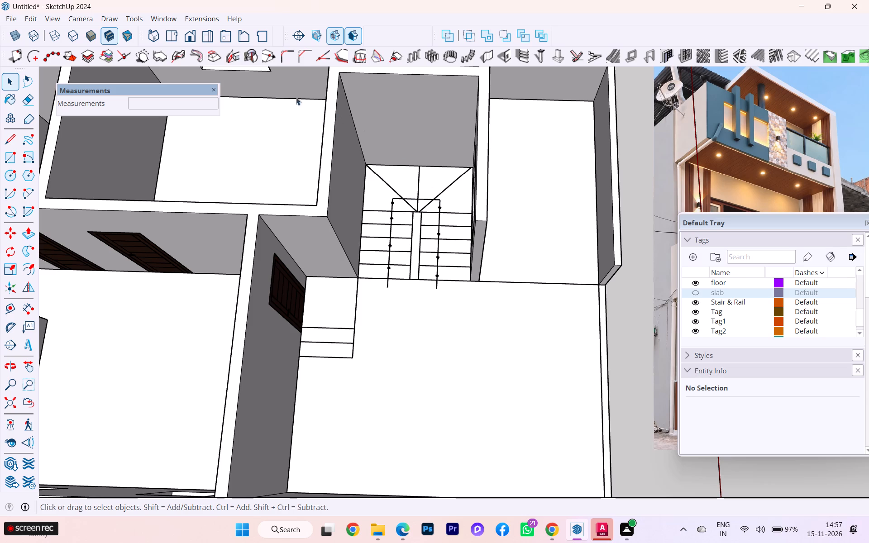
left_click(213, 15)
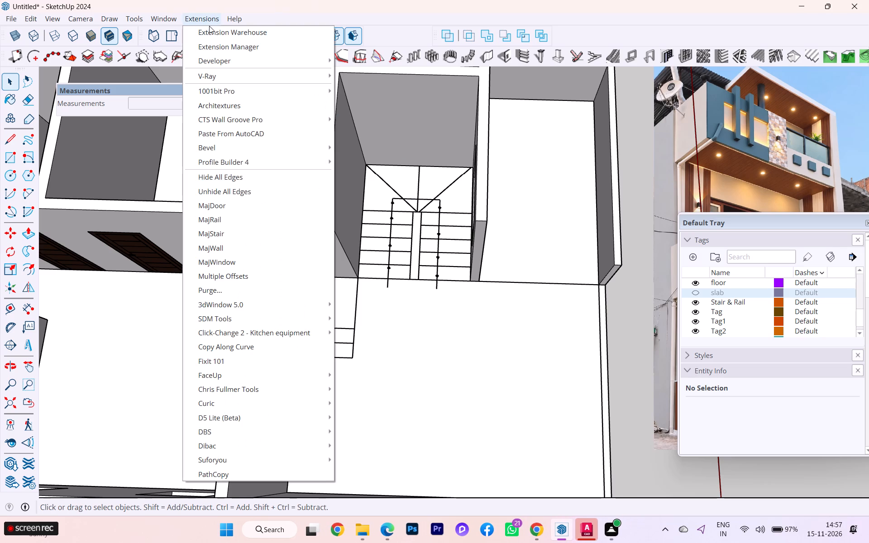
left_click(226, 233)
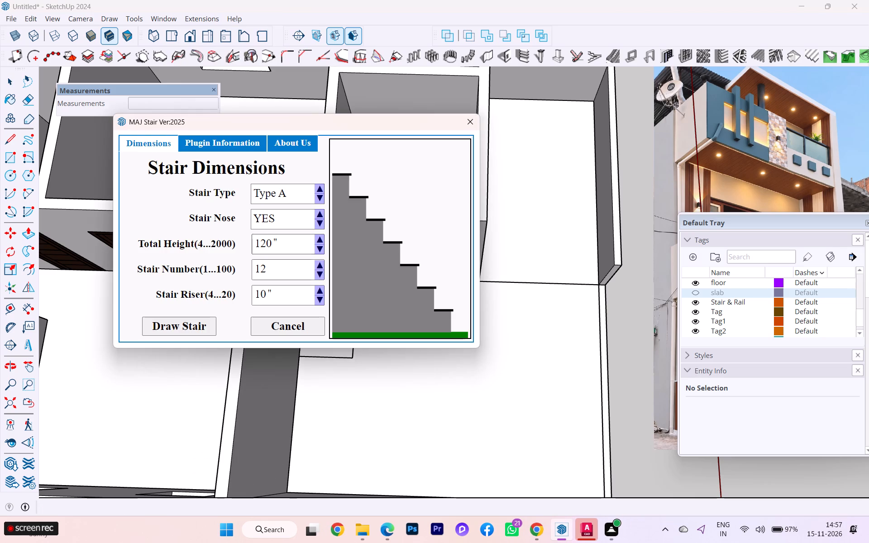
left_click(186, 331)
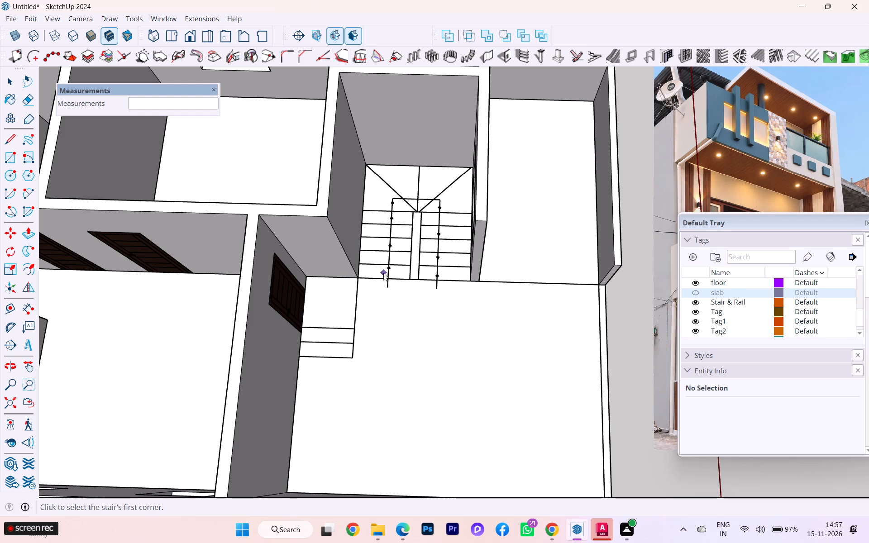
Set the stair's 3' starting edge along the first flight's bottom line, from the wall corner to its inner corner.
scroll(395, 271, "up", 2)
scroll(399, 274, "down", 1)
scroll(400, 278, "up", 6)
scroll(409, 279, "down", 1)
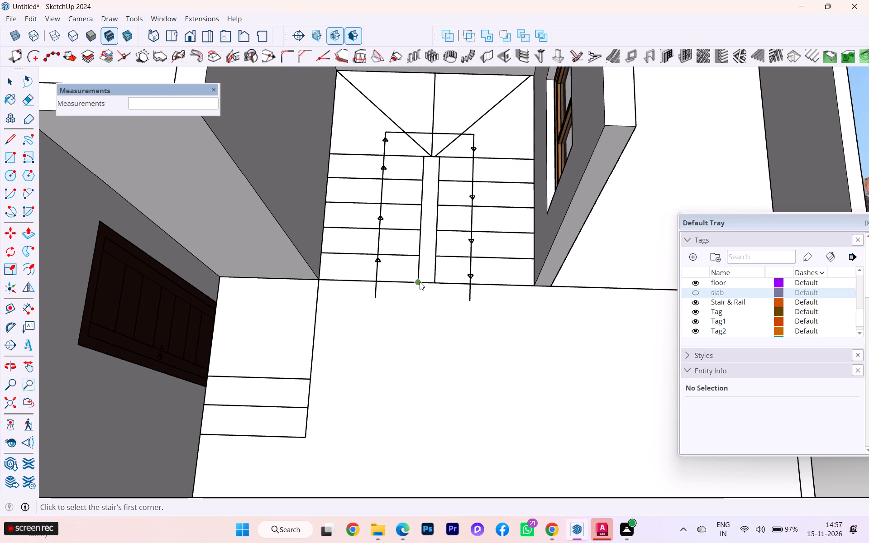
left_click(324, 281)
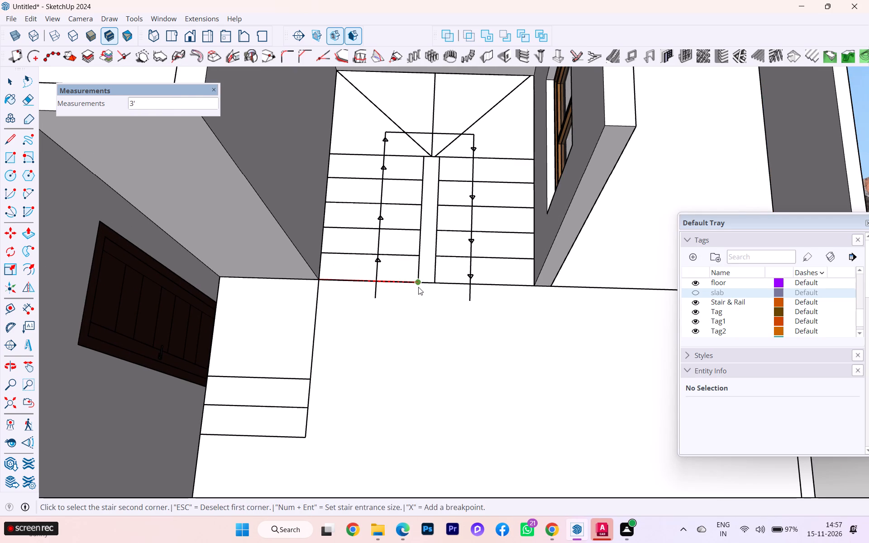
left_click(418, 287)
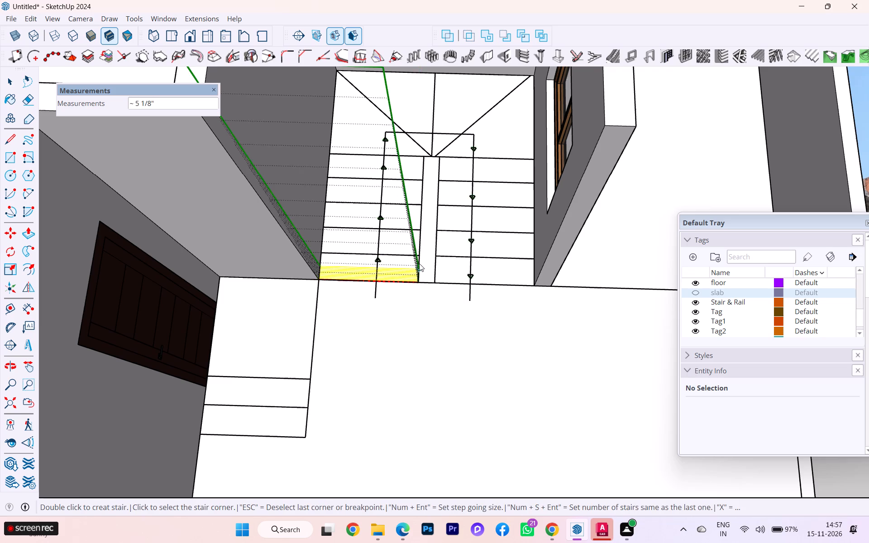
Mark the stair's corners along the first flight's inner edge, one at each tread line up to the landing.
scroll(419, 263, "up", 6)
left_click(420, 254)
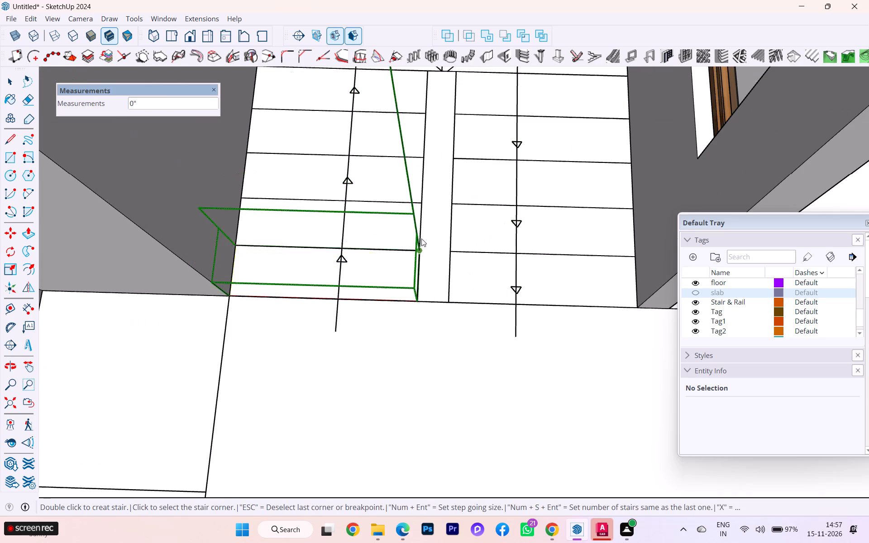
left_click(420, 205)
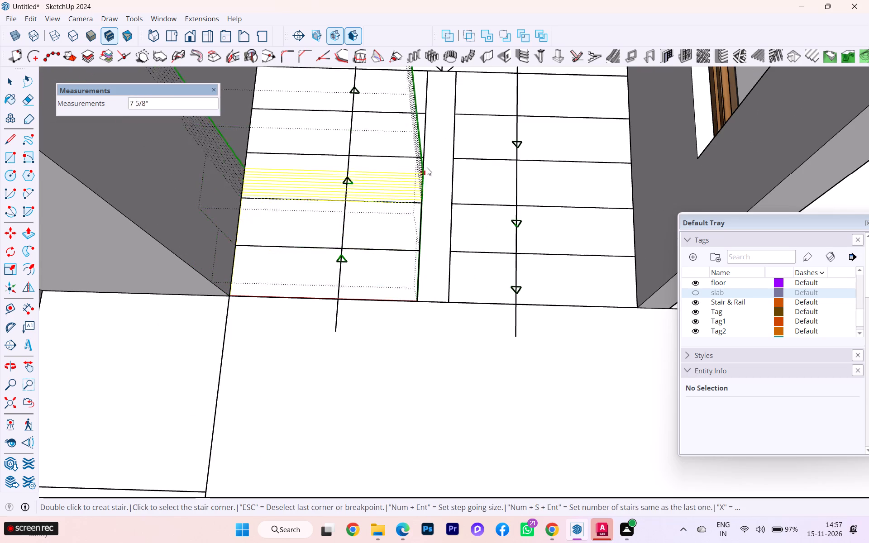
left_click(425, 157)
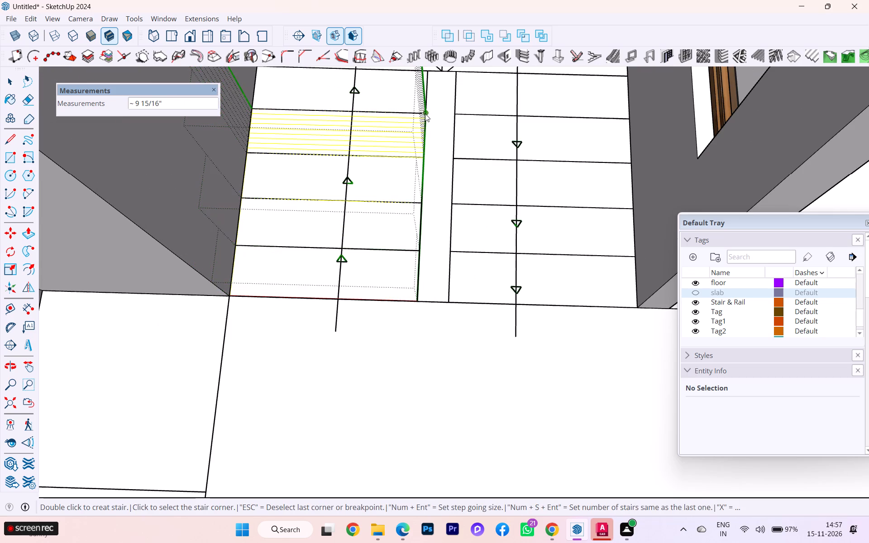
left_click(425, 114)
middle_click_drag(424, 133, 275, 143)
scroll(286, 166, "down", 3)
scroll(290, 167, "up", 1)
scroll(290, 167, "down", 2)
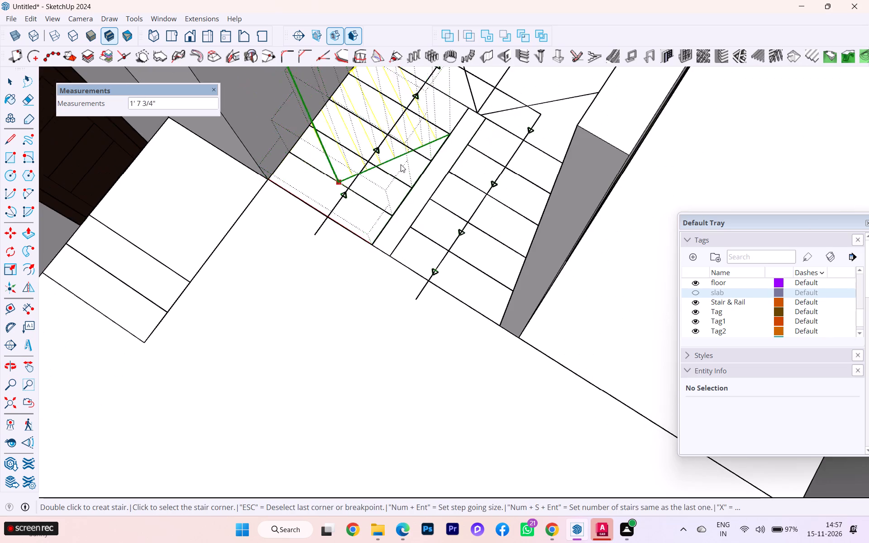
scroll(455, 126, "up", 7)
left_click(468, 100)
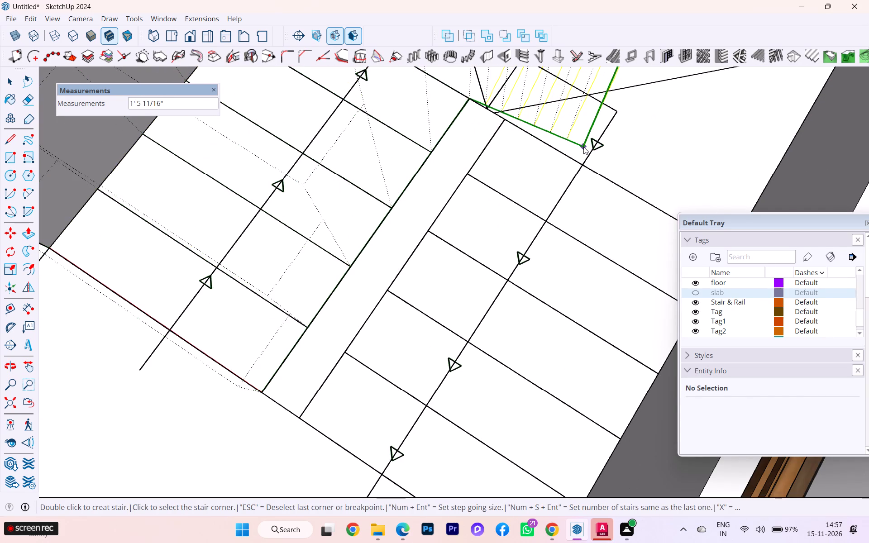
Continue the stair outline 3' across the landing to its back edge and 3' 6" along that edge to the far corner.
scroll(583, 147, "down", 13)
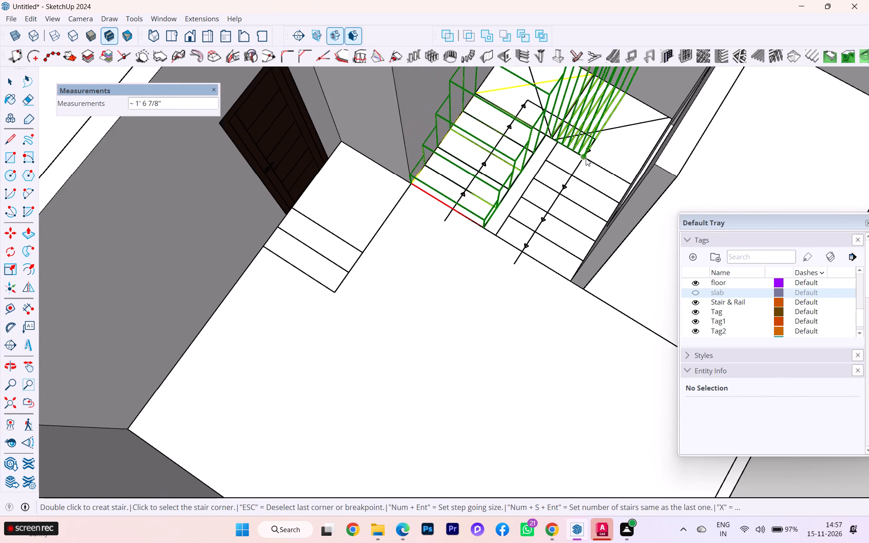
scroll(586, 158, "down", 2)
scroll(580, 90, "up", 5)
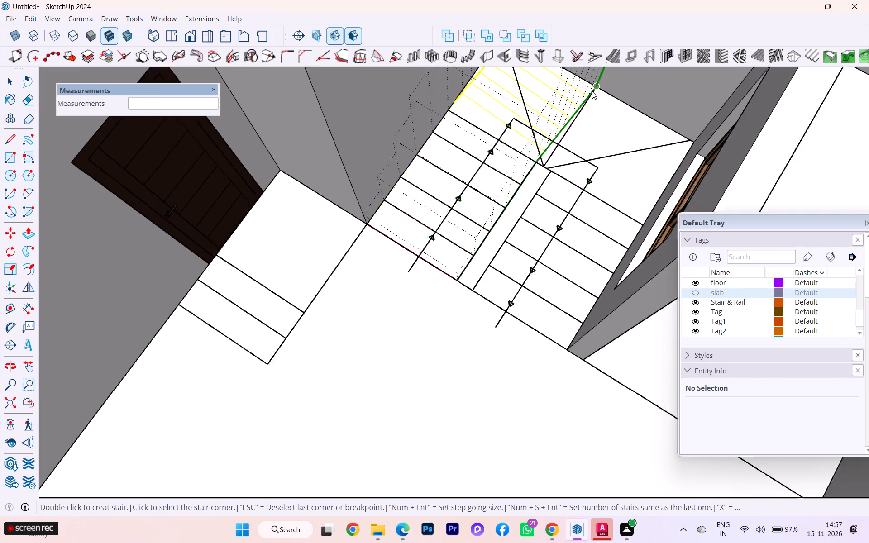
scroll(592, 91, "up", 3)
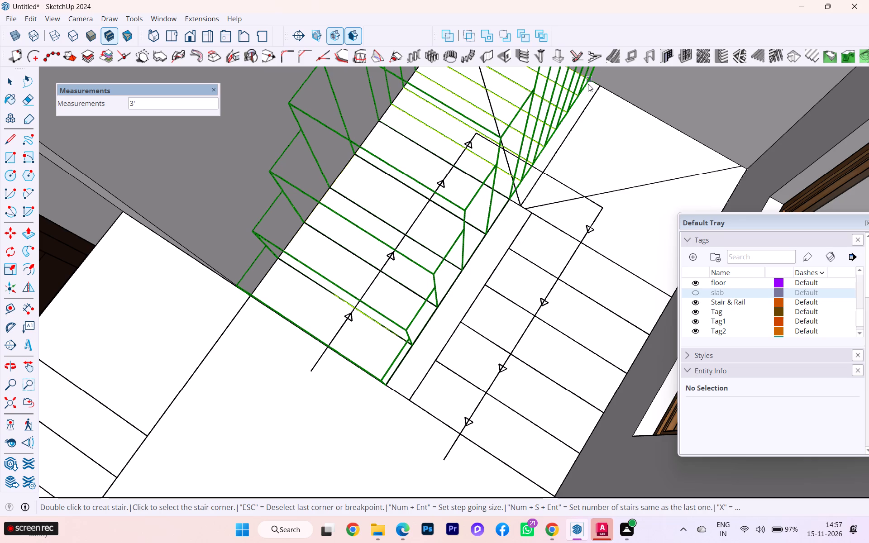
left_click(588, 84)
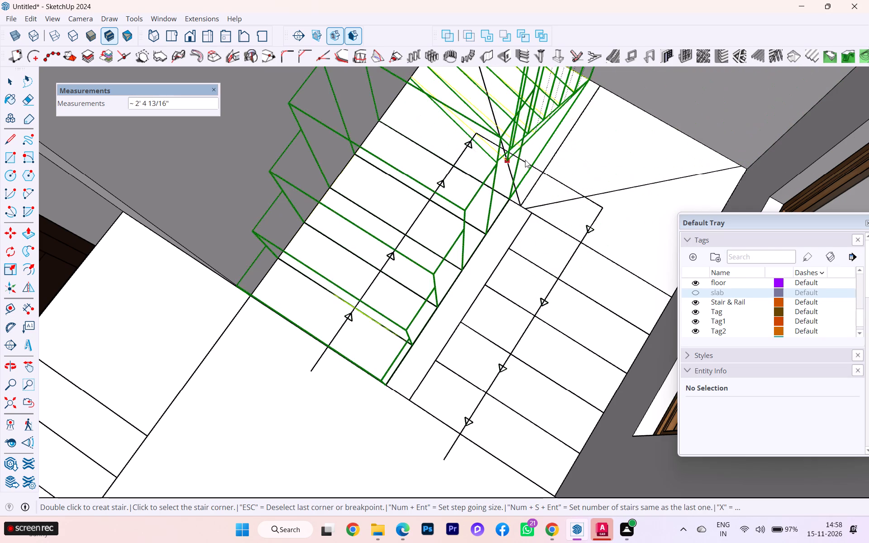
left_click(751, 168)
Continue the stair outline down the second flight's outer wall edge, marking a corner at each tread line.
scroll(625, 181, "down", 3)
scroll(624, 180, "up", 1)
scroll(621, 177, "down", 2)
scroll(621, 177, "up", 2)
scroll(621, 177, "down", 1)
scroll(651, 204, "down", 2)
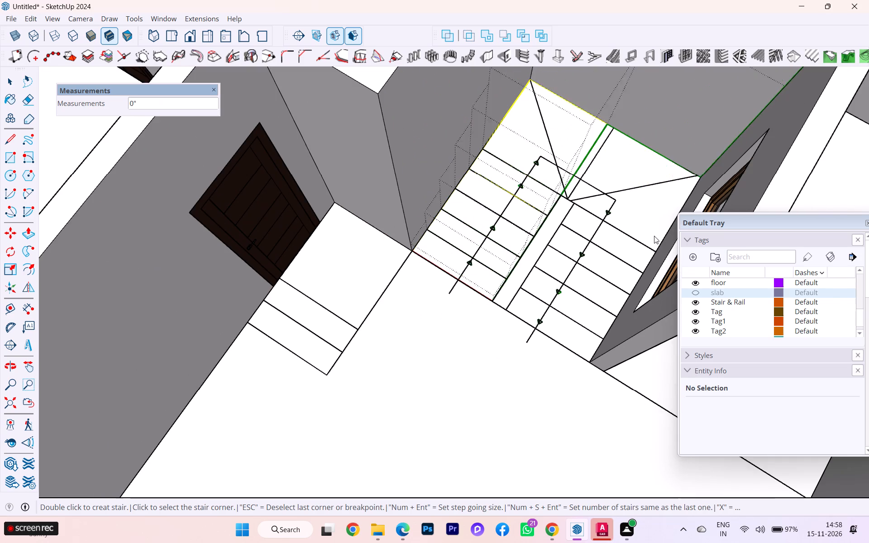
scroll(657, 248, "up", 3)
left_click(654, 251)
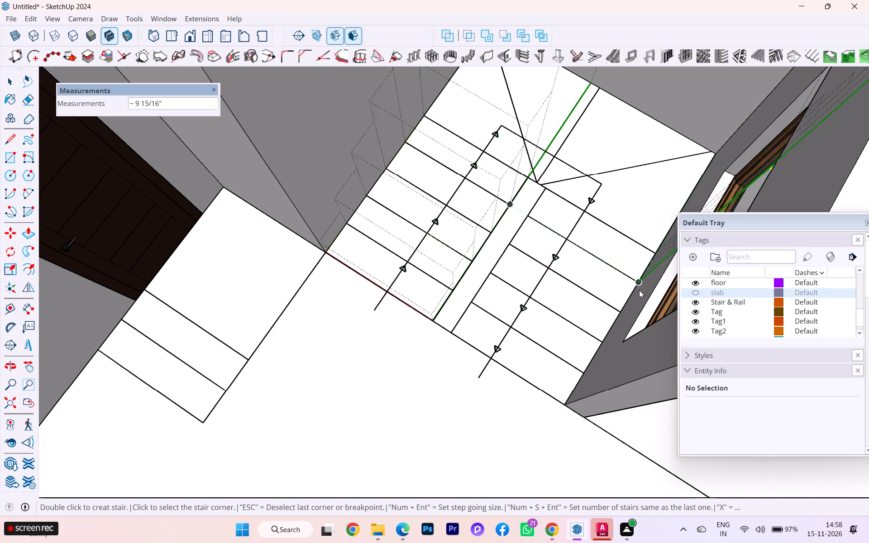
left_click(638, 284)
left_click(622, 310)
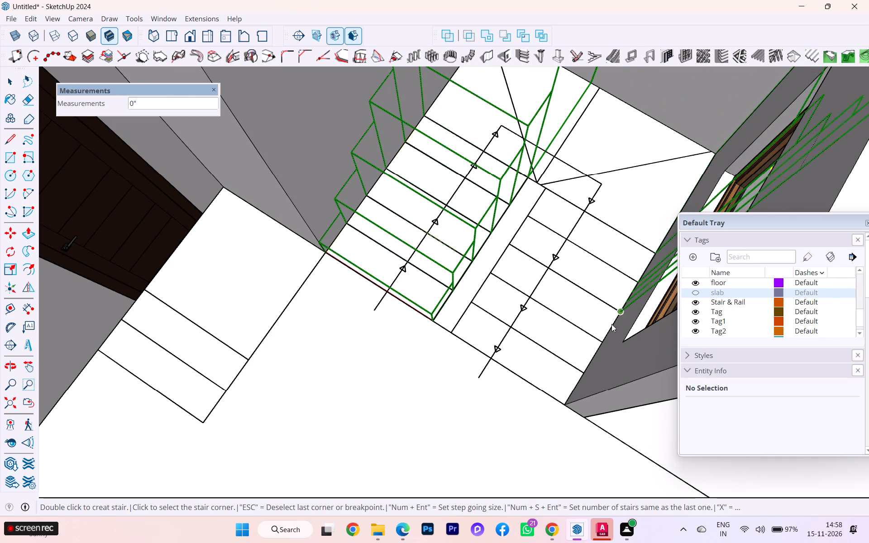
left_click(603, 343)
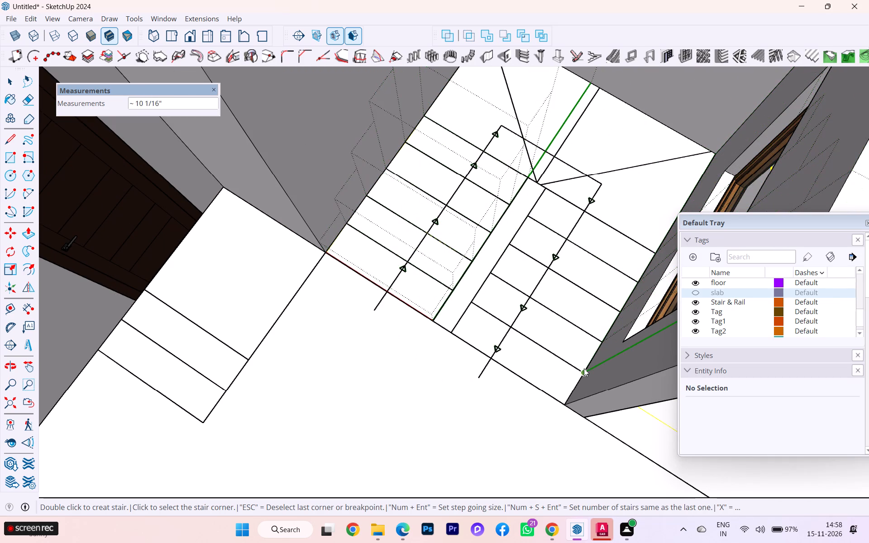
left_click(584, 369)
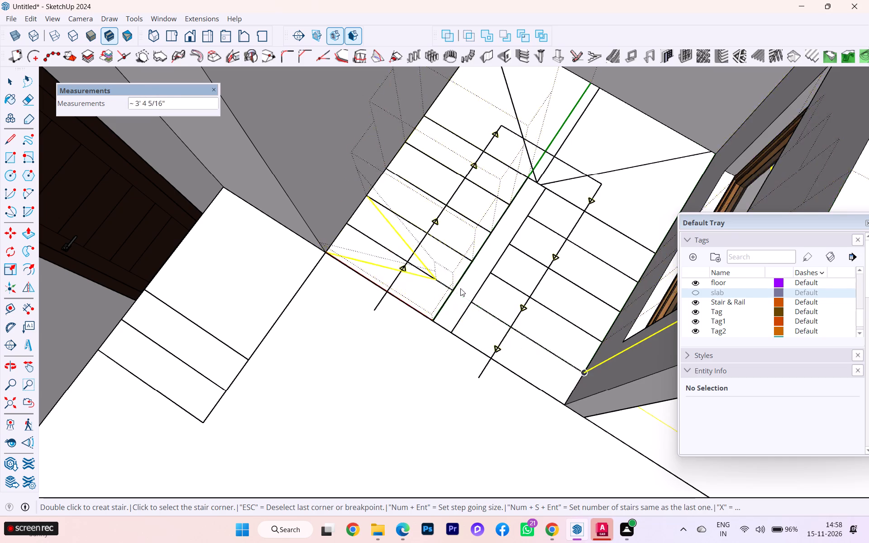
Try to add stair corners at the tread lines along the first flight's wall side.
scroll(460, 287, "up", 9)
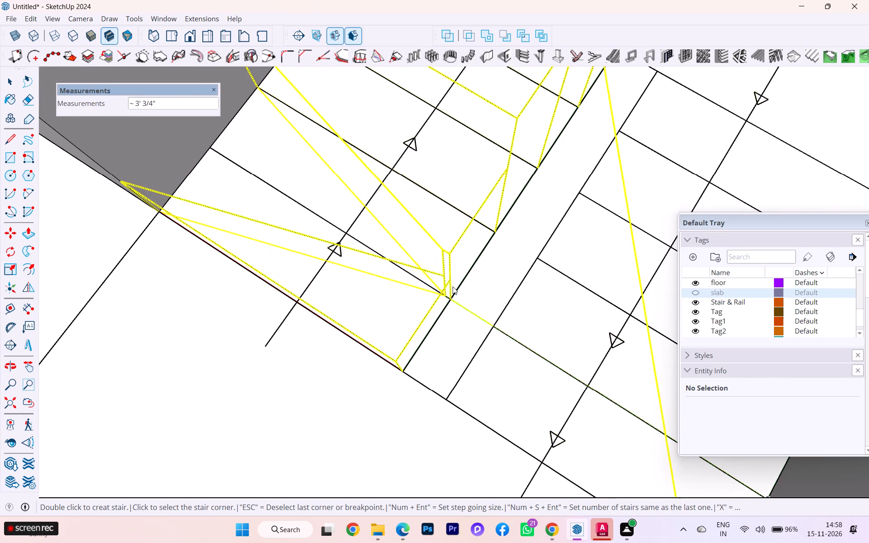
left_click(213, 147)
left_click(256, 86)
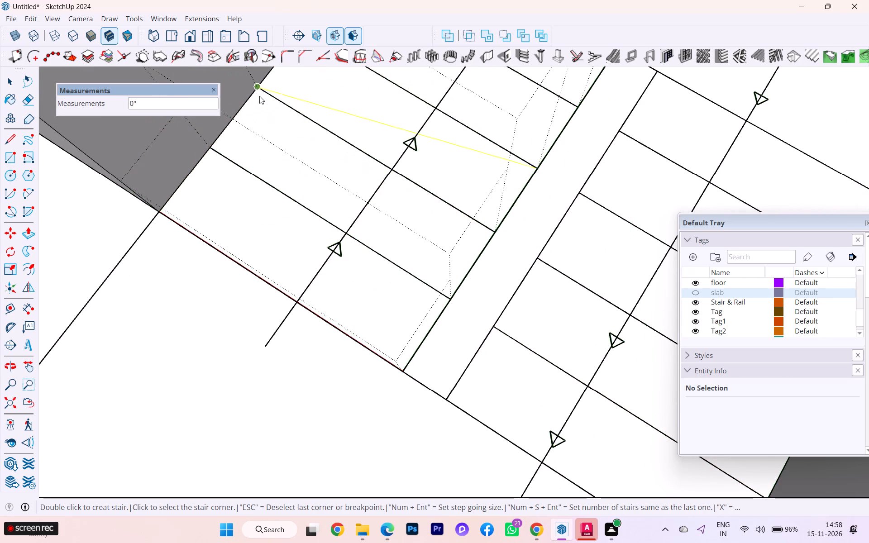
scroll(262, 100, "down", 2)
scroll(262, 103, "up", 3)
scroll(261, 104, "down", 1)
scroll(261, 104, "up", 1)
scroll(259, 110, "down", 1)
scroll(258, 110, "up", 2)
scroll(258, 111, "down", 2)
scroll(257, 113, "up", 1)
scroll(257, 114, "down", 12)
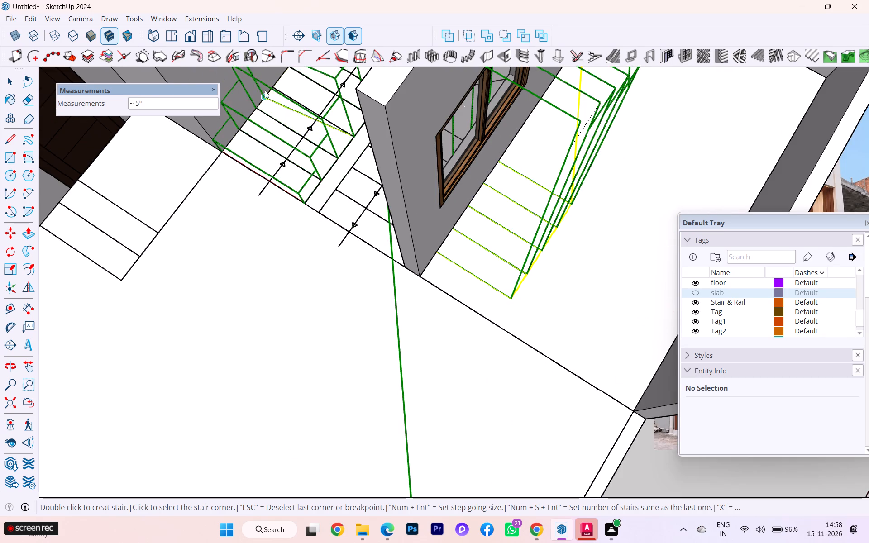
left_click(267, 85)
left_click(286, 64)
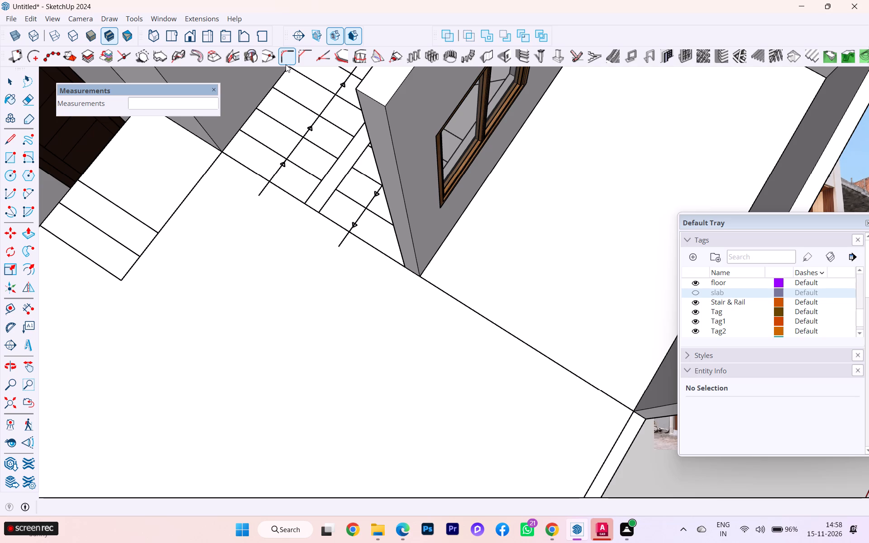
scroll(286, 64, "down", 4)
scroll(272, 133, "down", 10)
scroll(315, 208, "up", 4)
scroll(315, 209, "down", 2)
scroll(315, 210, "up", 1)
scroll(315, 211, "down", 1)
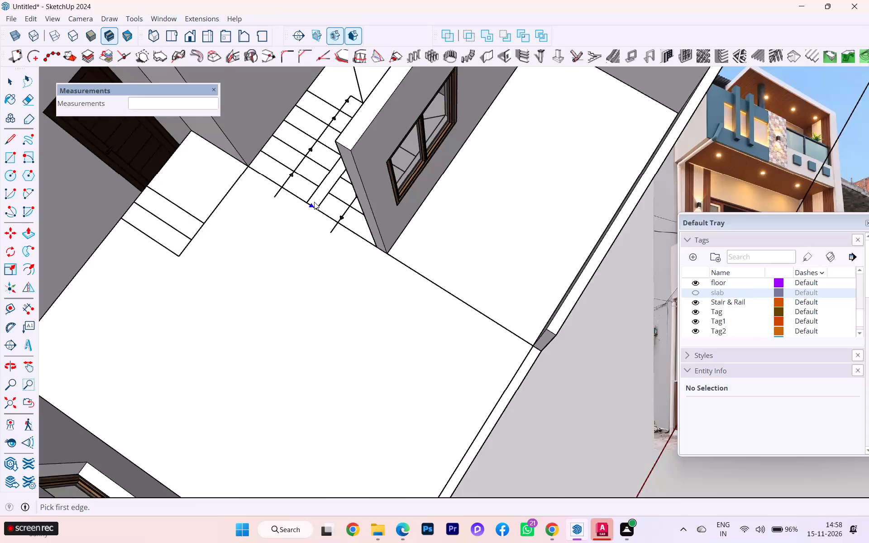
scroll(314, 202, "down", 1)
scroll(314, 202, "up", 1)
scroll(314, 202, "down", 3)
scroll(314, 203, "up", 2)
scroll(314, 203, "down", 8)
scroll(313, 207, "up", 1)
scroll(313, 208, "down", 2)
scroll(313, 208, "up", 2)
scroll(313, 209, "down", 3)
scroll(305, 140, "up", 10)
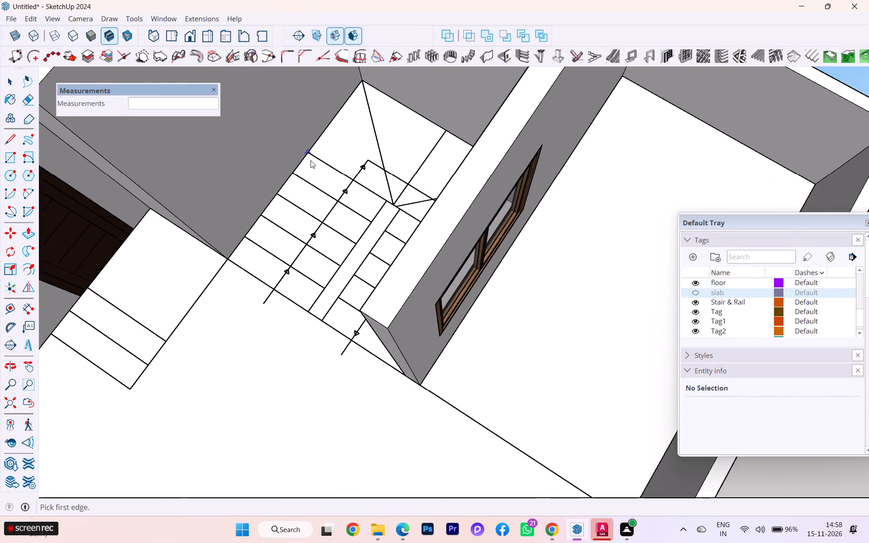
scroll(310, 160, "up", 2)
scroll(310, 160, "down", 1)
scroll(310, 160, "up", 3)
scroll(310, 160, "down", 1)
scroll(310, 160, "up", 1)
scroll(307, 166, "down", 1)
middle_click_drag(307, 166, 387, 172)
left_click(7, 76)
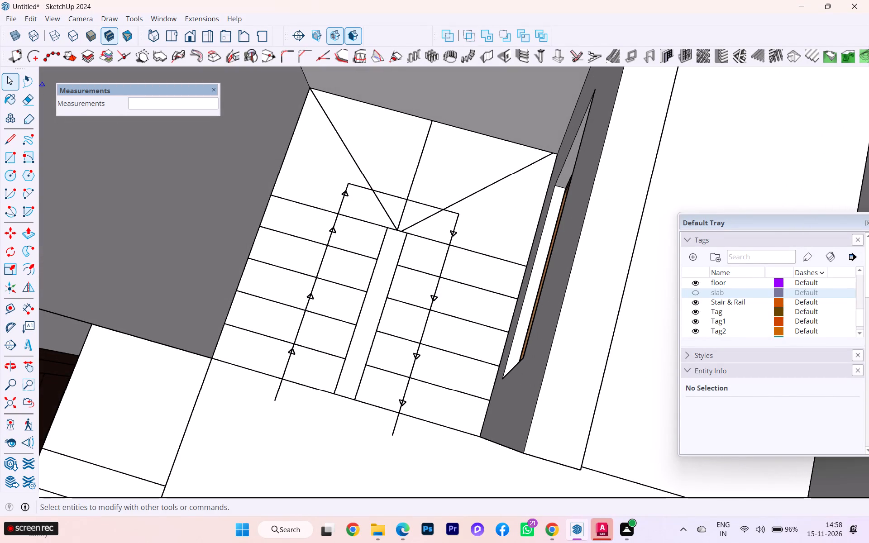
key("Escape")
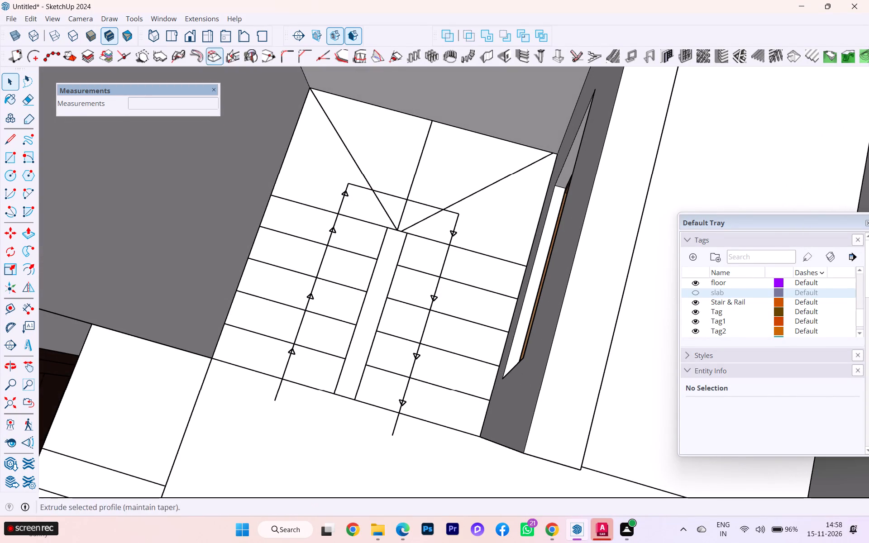
Start a new MajStair stair with Type A, nose YES, 120" total height, 12 stairs and 10" riser.
left_click(205, 15)
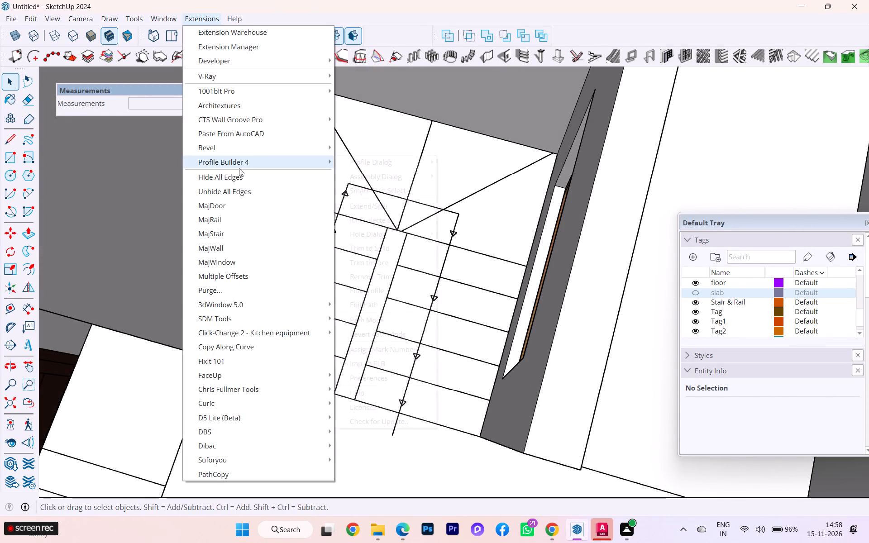
left_click(234, 236)
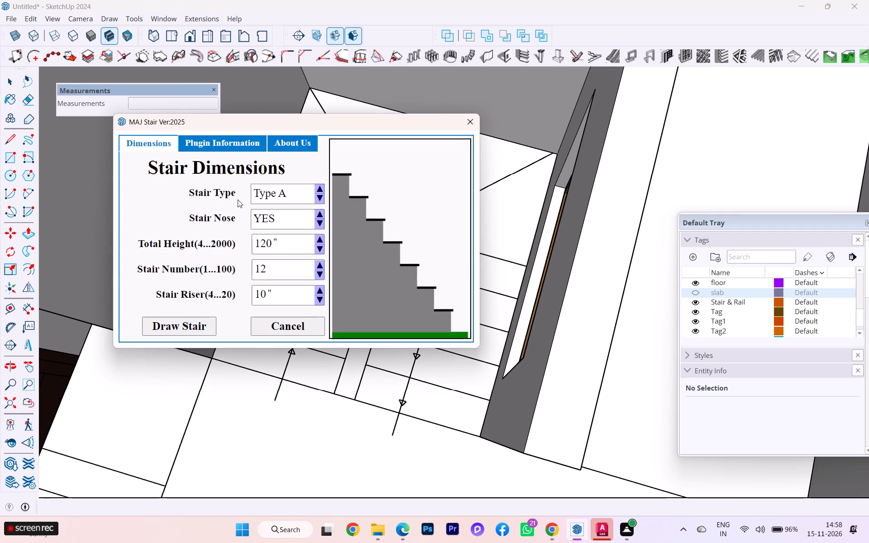
left_click(179, 326)
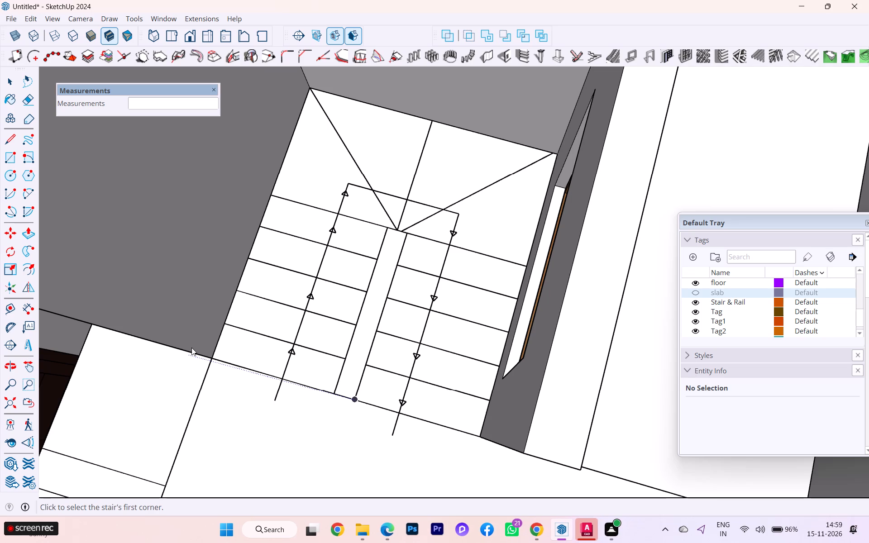
Hide the wall 1 tag to clear the walls around the staircase plan.
scroll(242, 372, "up", 3)
scroll(234, 371, "down", 4)
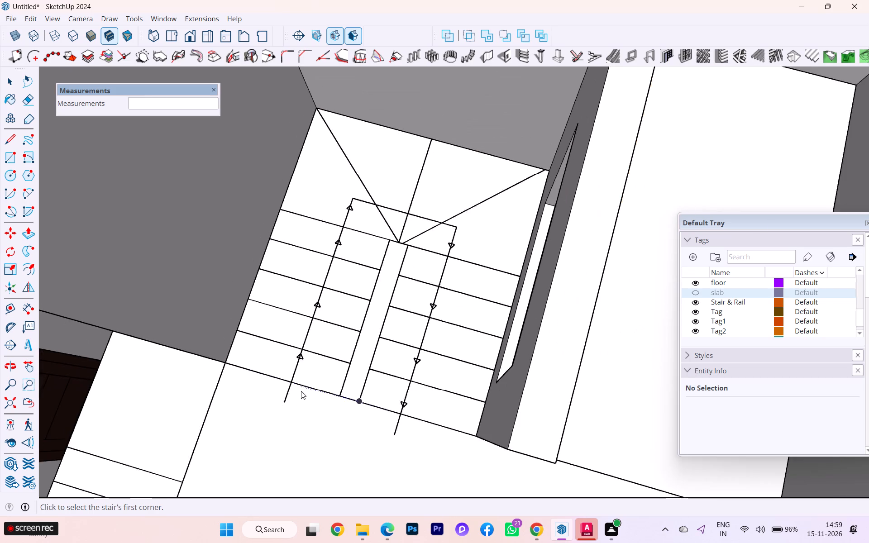
middle_click_drag(335, 410, 539, 425)
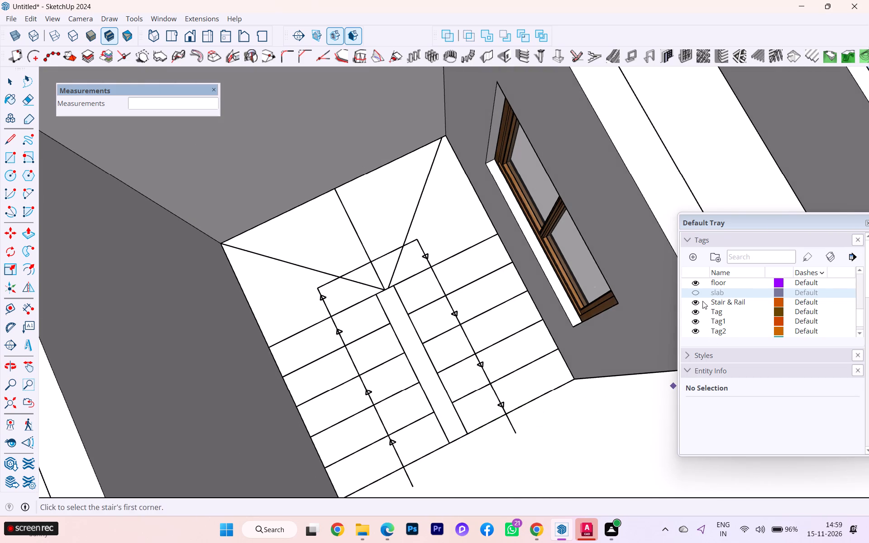
scroll(710, 331, "down", 2)
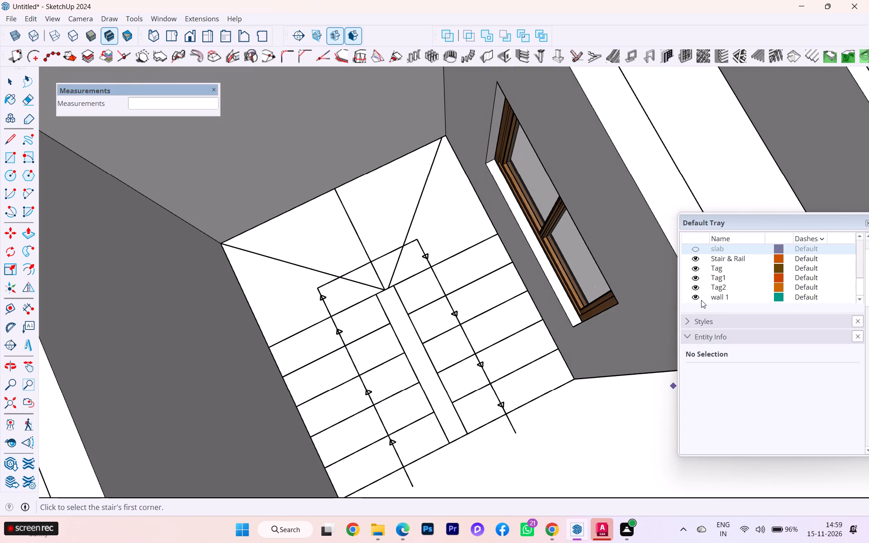
left_click(693, 297)
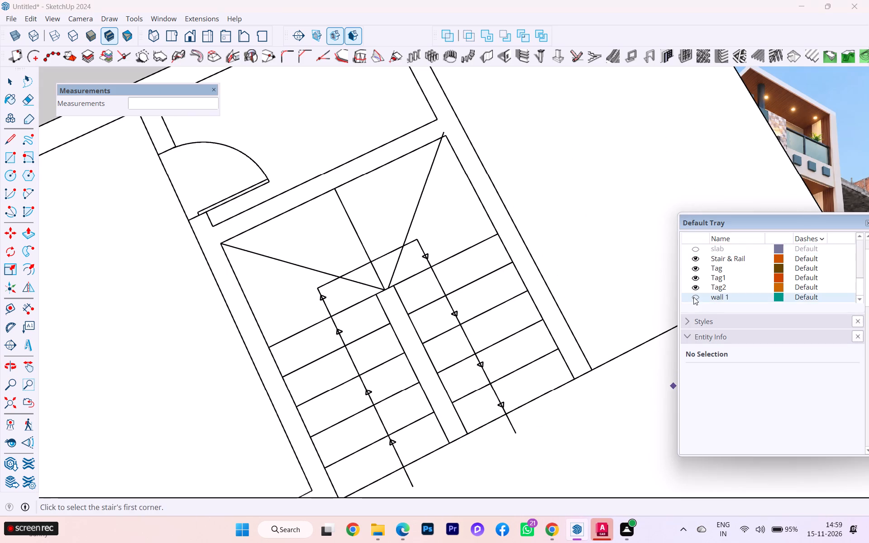
Set the stair's 3' starting edge along the first flight's bottom line, from its inner corner to the wall-side corner.
scroll(457, 351, "down", 2)
middle_click_drag(459, 352, 554, 321)
scroll(469, 330, "down", 1)
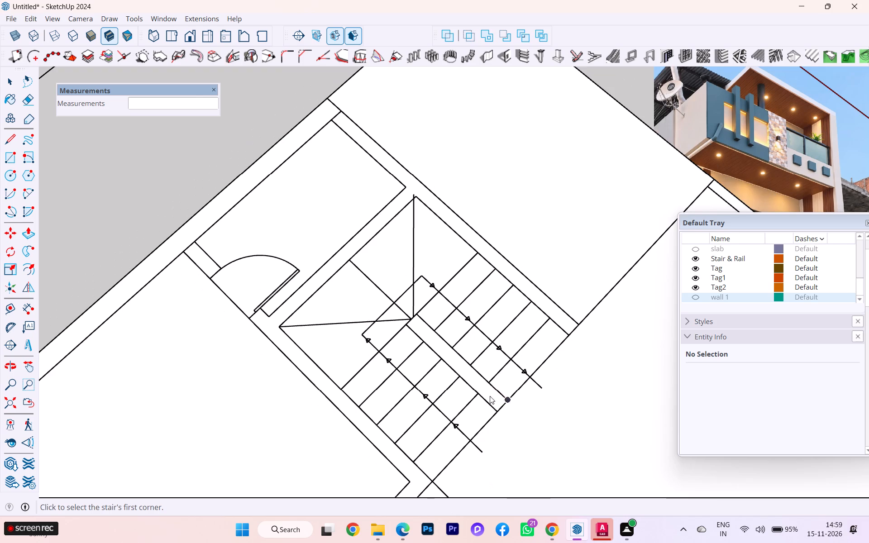
scroll(501, 423, "up", 3)
left_click(497, 408)
scroll(491, 361, "down", 3)
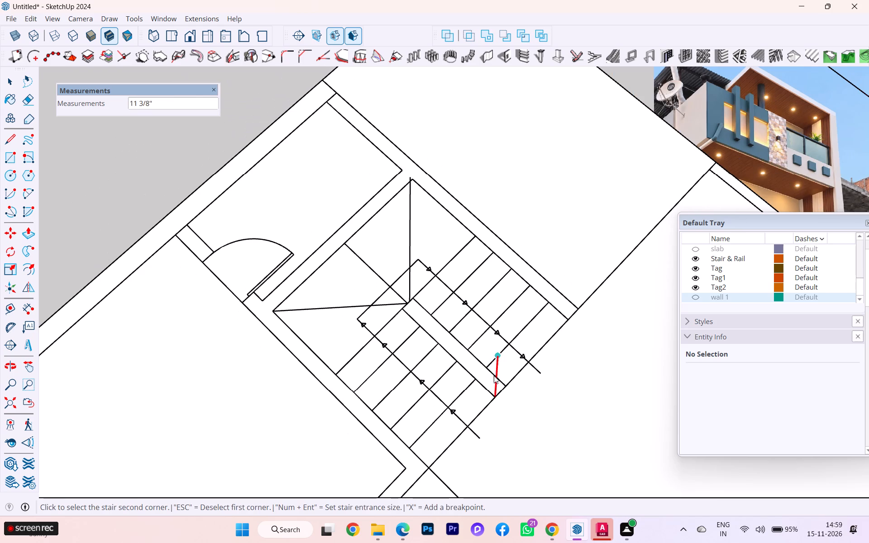
scroll(431, 476, "up", 1)
left_click(431, 472)
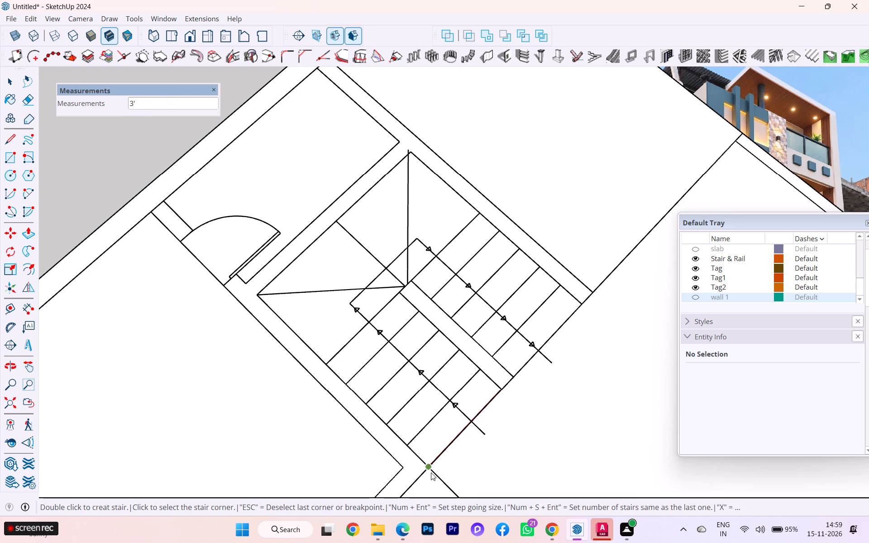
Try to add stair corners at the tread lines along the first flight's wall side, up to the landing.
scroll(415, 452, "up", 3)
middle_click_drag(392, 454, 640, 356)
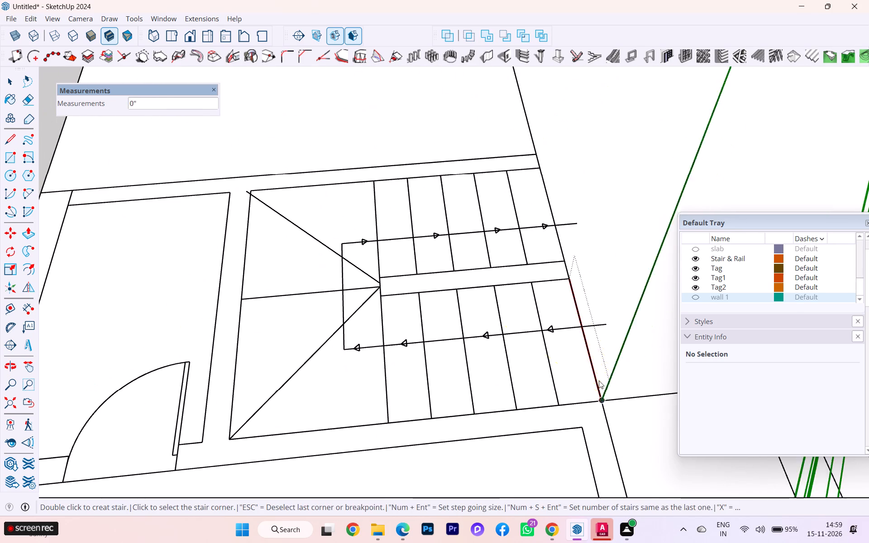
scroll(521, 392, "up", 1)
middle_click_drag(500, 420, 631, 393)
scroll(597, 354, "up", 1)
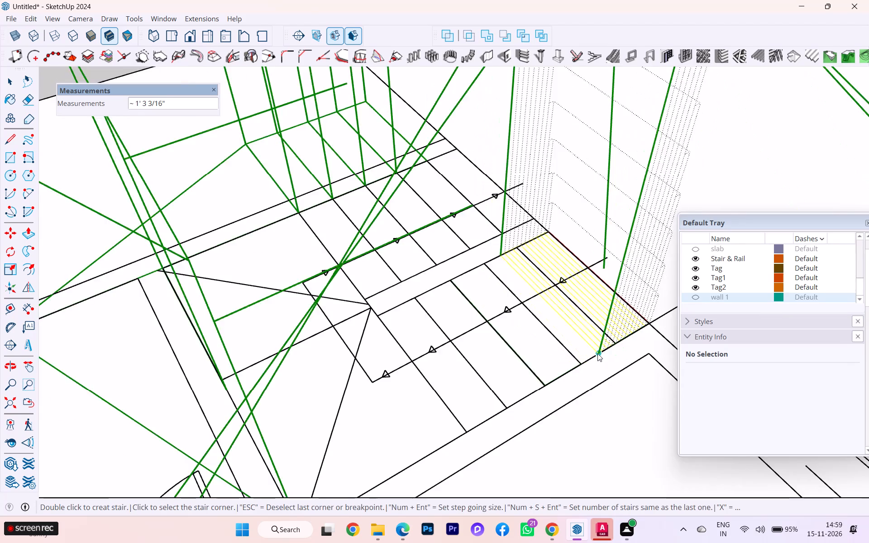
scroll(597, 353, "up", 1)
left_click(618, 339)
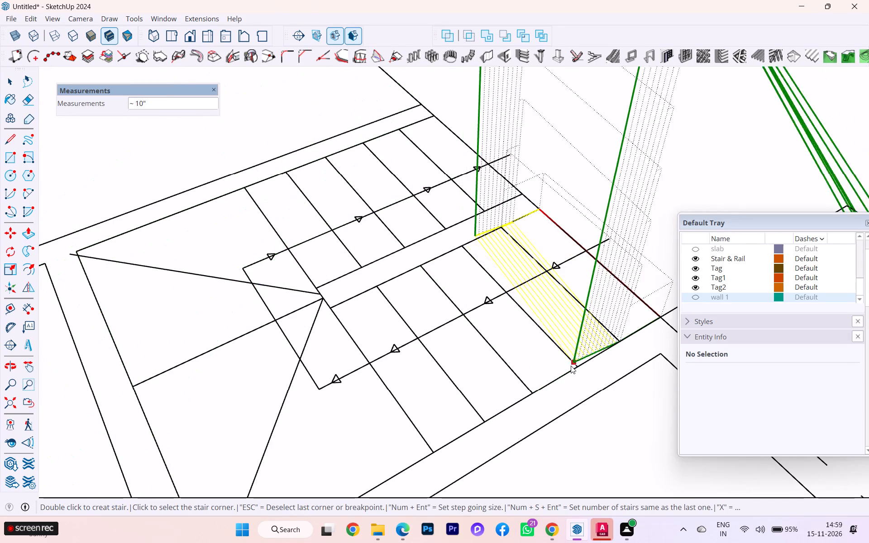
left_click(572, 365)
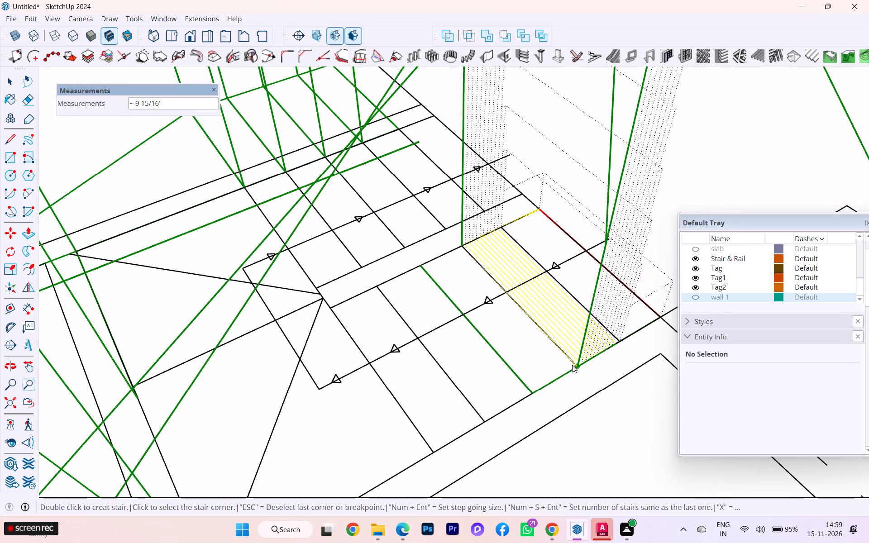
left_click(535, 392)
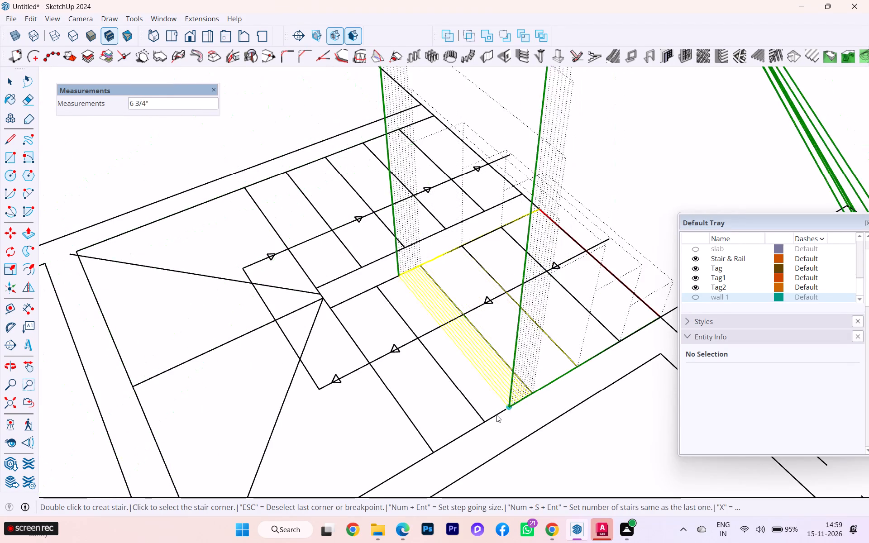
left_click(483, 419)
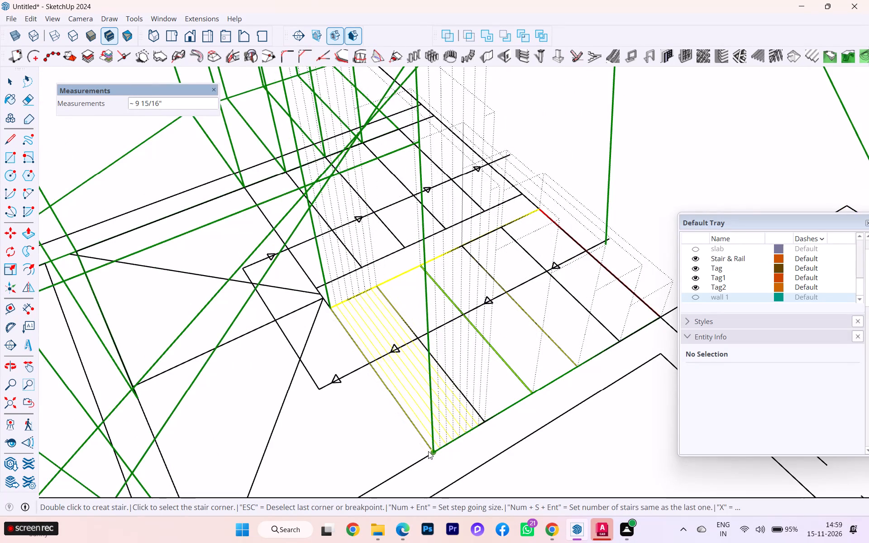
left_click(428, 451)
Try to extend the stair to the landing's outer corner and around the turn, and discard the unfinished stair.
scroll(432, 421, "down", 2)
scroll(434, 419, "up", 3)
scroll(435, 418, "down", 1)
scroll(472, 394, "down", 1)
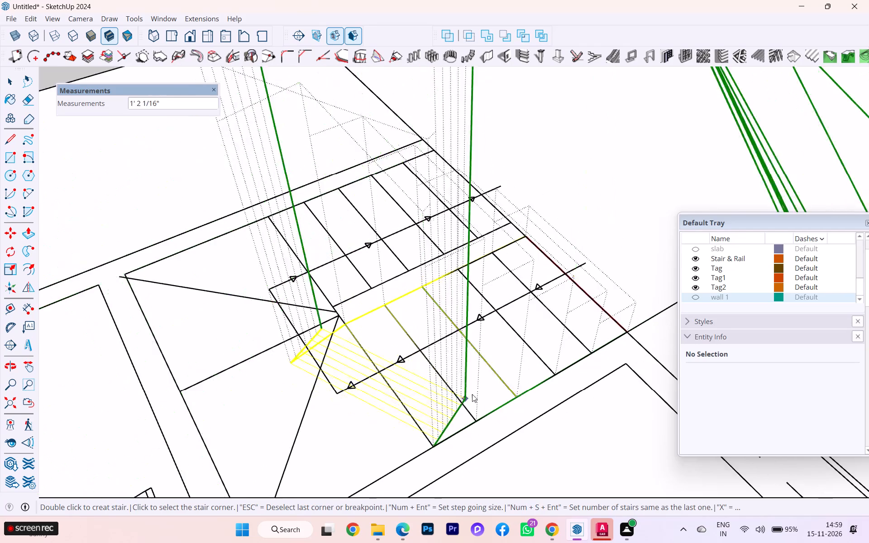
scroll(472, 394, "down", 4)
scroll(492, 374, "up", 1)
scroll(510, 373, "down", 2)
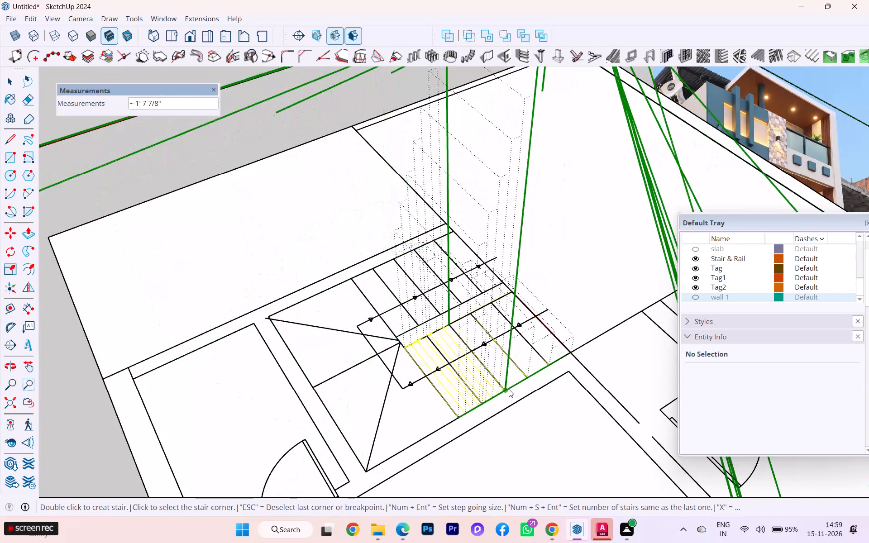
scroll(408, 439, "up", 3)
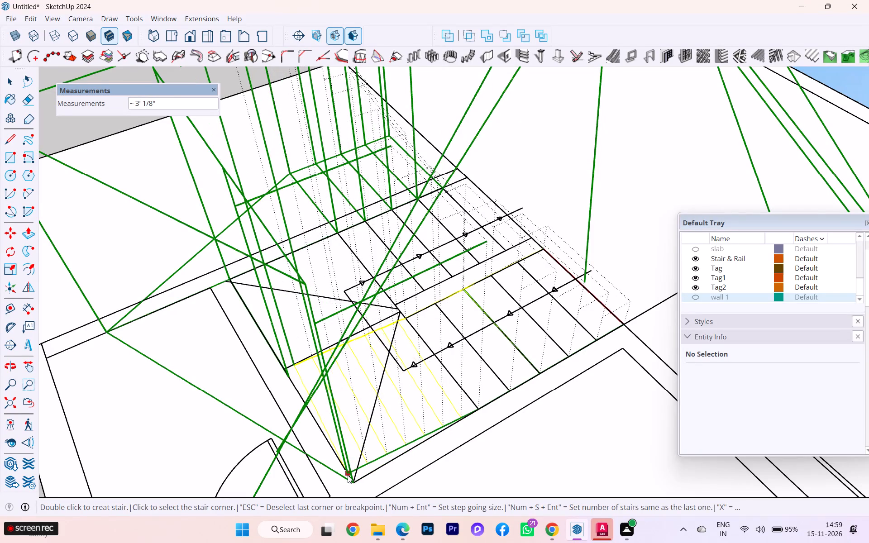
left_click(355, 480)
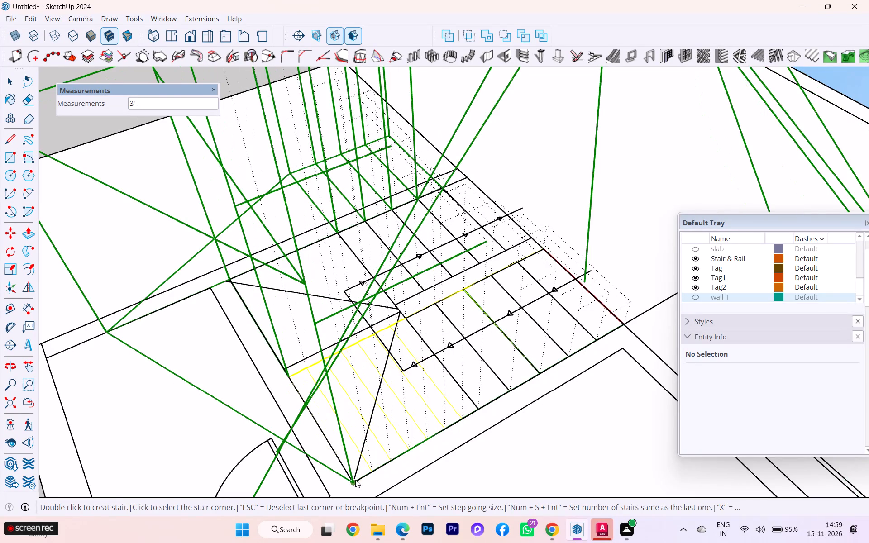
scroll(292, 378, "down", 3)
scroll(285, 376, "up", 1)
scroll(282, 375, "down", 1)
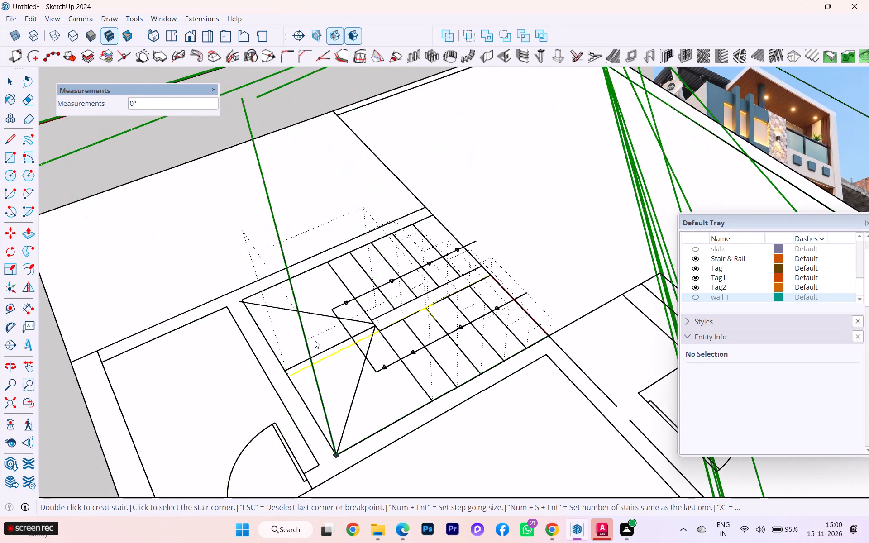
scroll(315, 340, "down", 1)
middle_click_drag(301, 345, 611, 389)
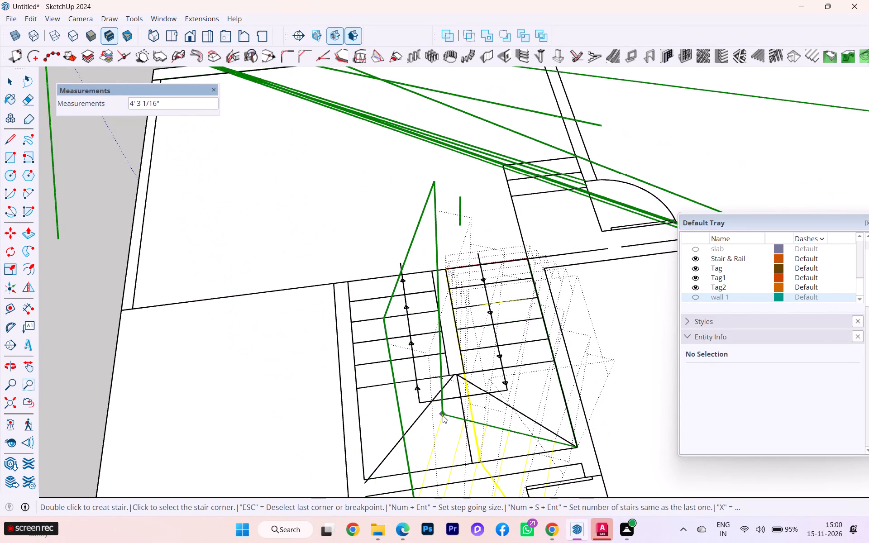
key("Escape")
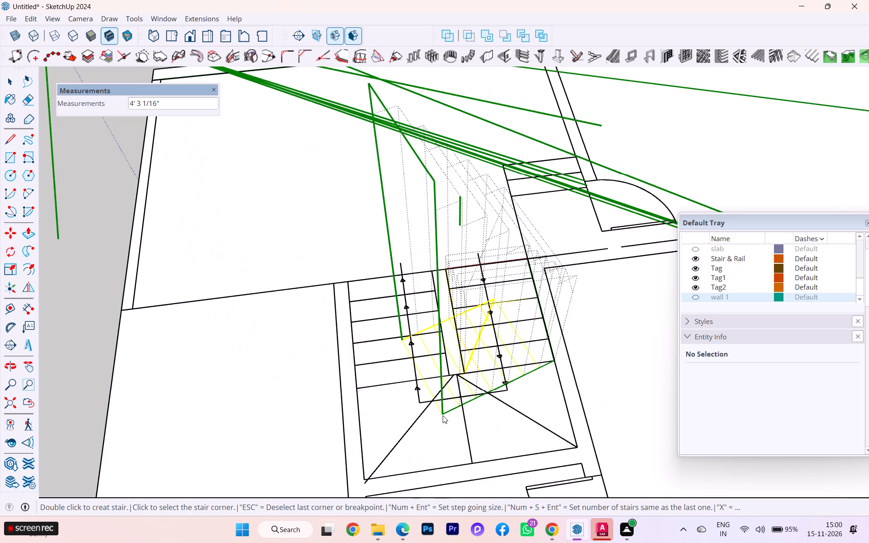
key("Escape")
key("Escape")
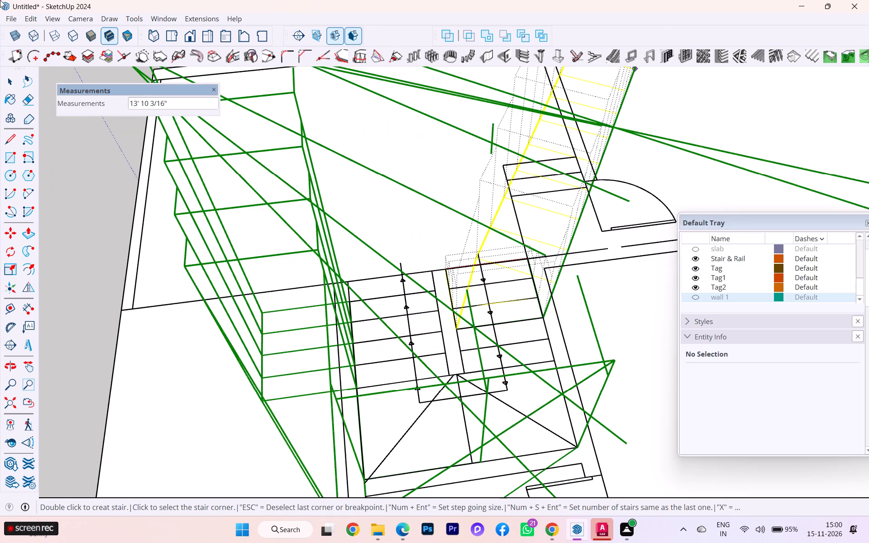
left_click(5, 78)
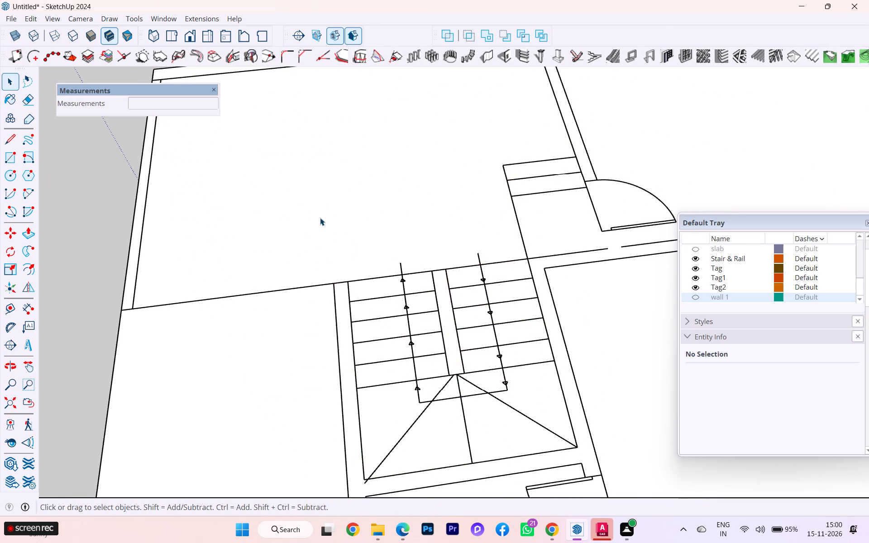
Start a new MajStair stair with Type A, nose YES, 60" total height, 6 stairs and 10" riser.
left_click(206, 19)
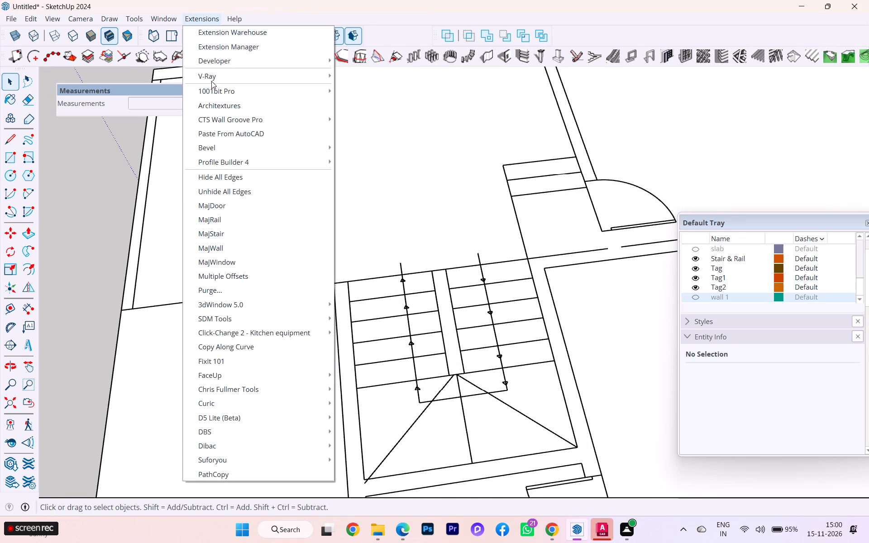
left_click(249, 232)
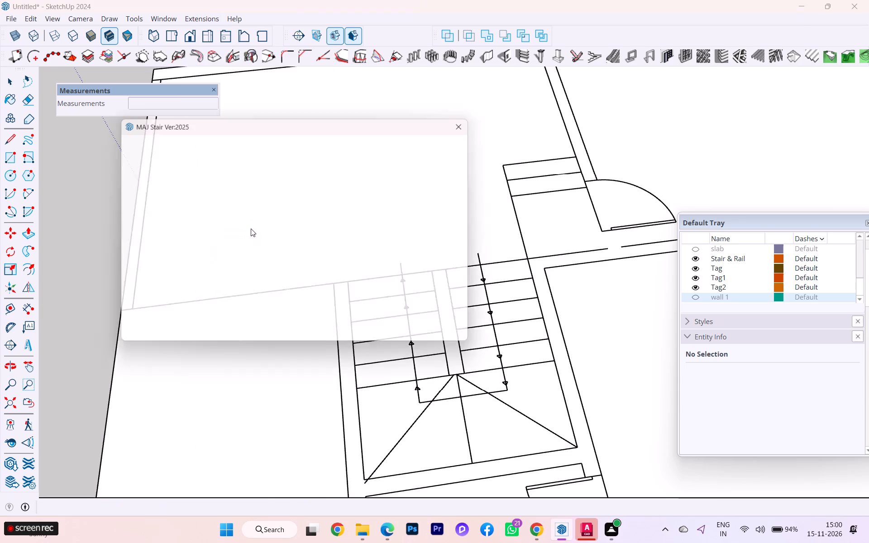
left_click(275, 242)
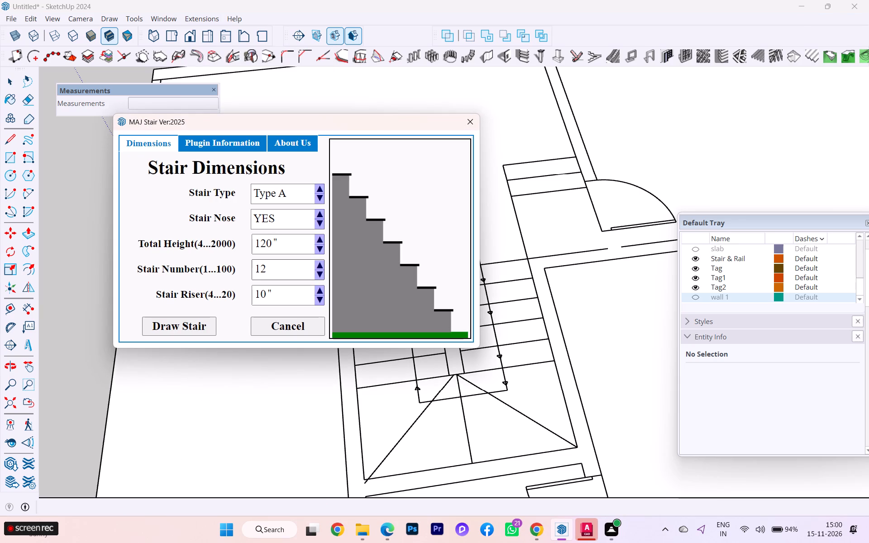
left_click(268, 272)
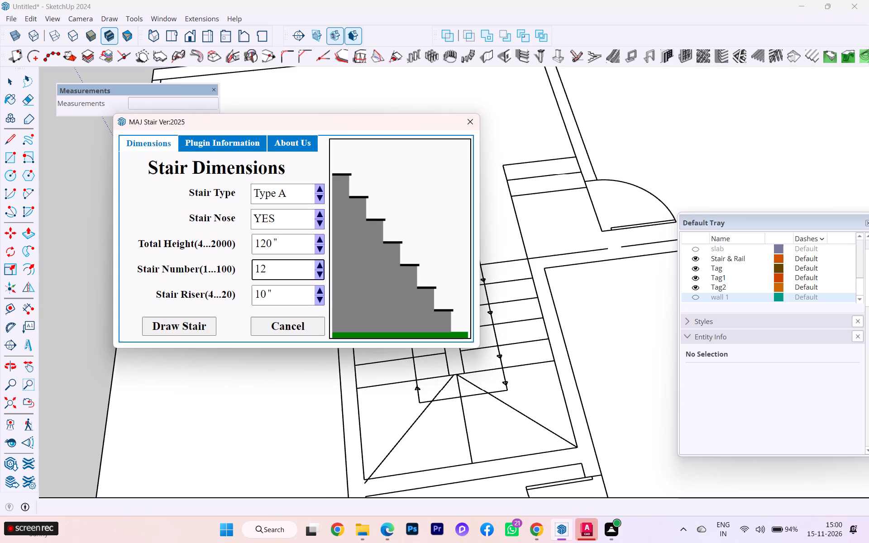
key("BackSpace")
key("BackSpace")
key("BackSpace")
key("6")
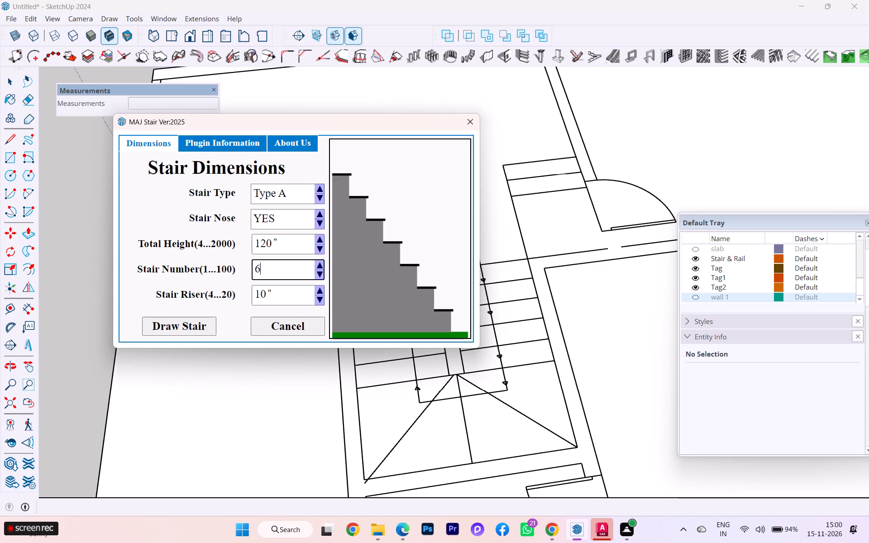
left_click(284, 237)
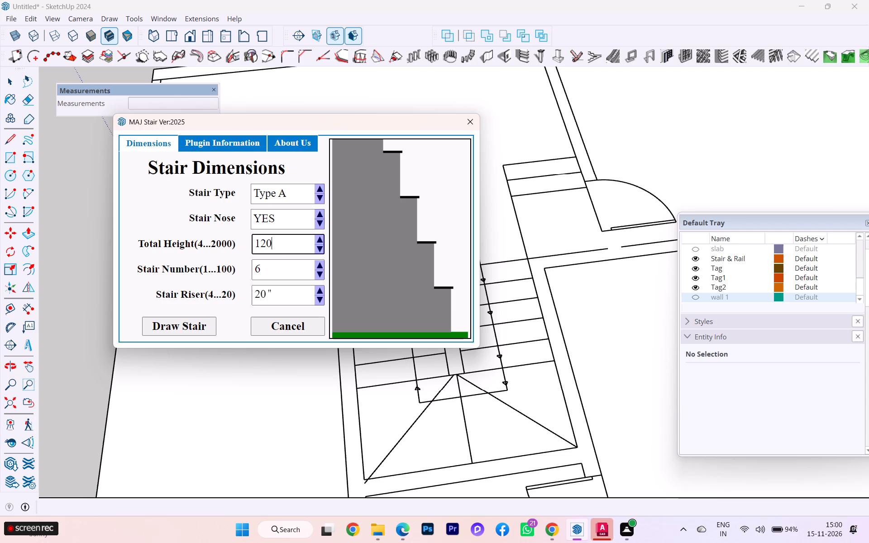
key("BackSpace")
key("BackSpace")
key("BackSpace")
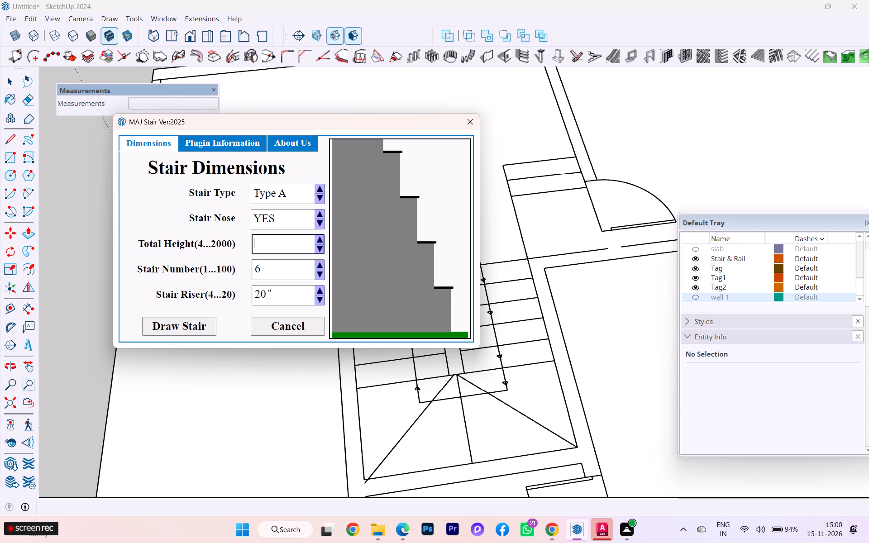
type("60")
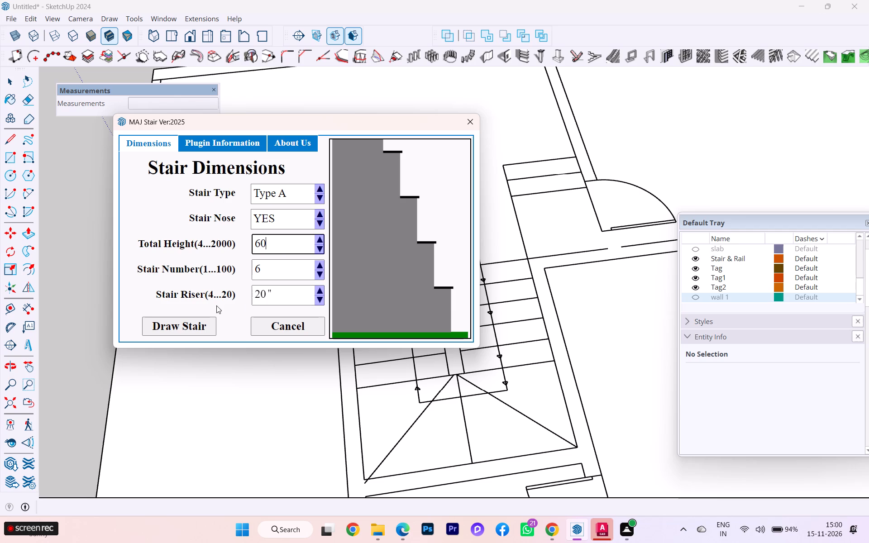
left_click(216, 305)
left_click(236, 305)
left_click(276, 278)
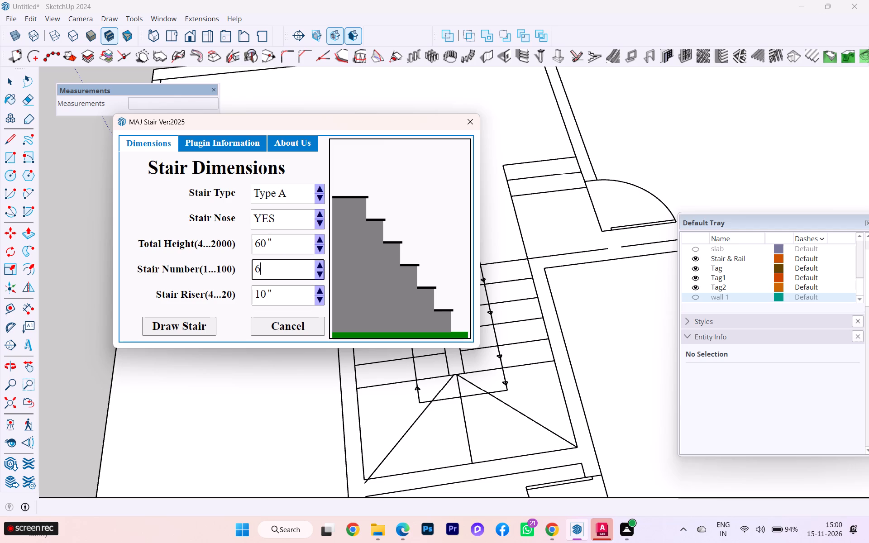
left_click(187, 321)
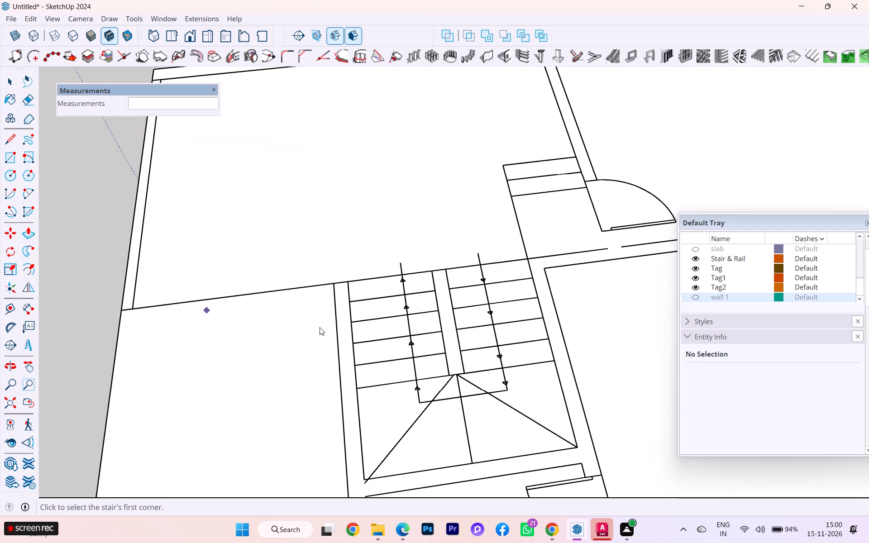
Set the stair's 3' starting edge along the first flight's bottom line, from its inner corner to the wall-side corner.
scroll(461, 308, "up", 2)
scroll(447, 270, "up", 2)
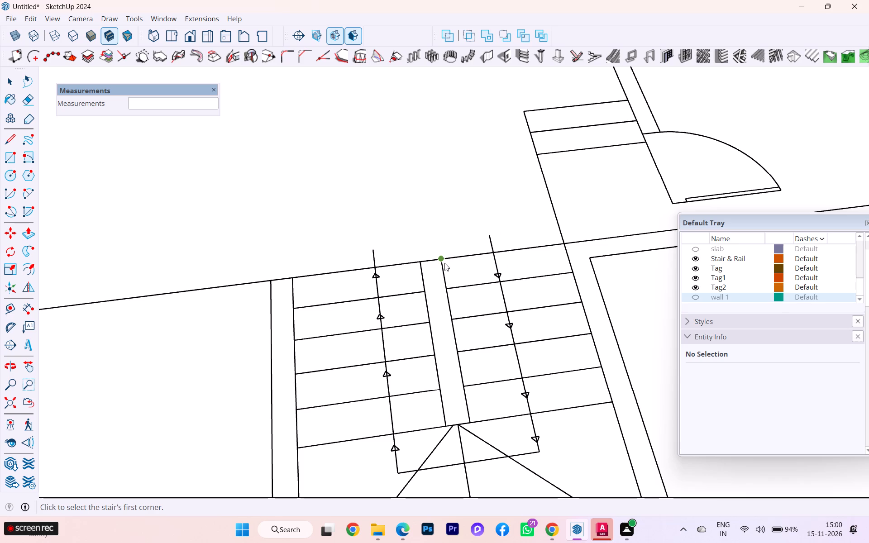
left_click(444, 263)
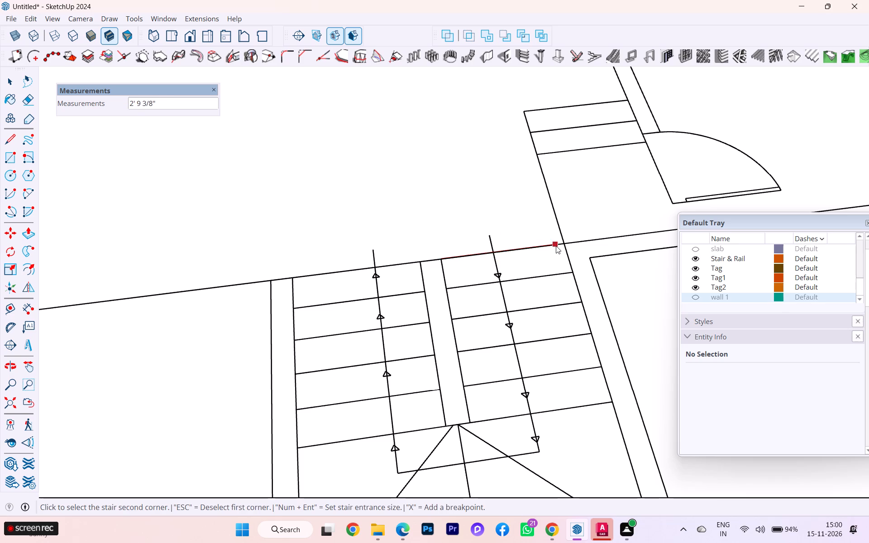
left_click(562, 242)
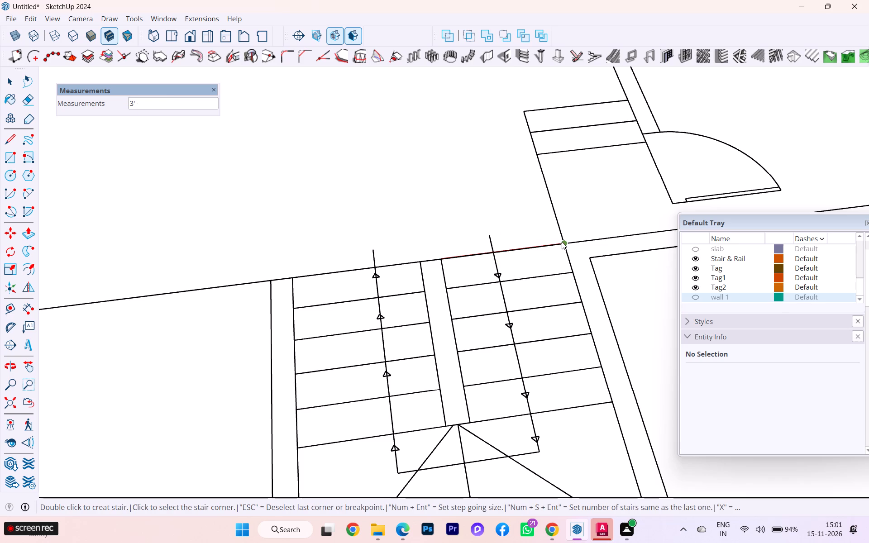
Add stair corners at the five tread lines along the first flight's wall side, ending where the landing begins.
left_click(569, 274)
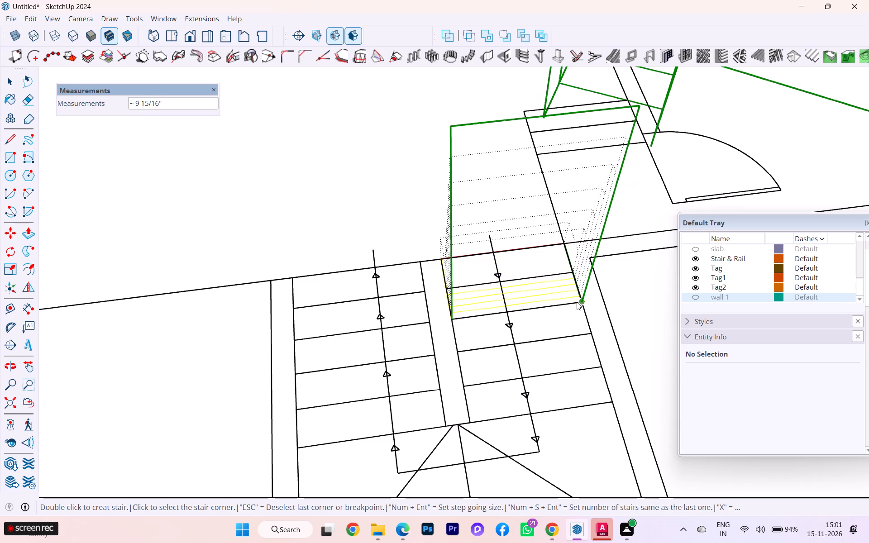
left_click(577, 302)
left_click(592, 335)
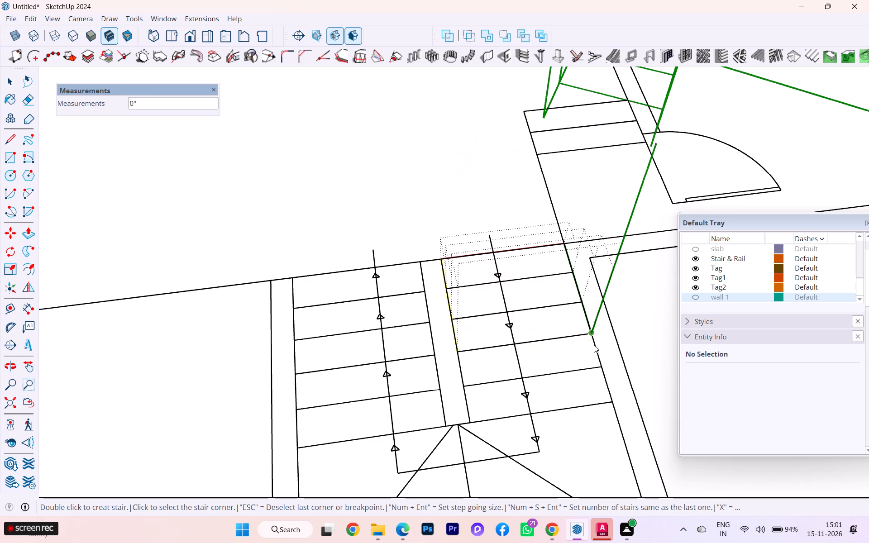
left_click(596, 369)
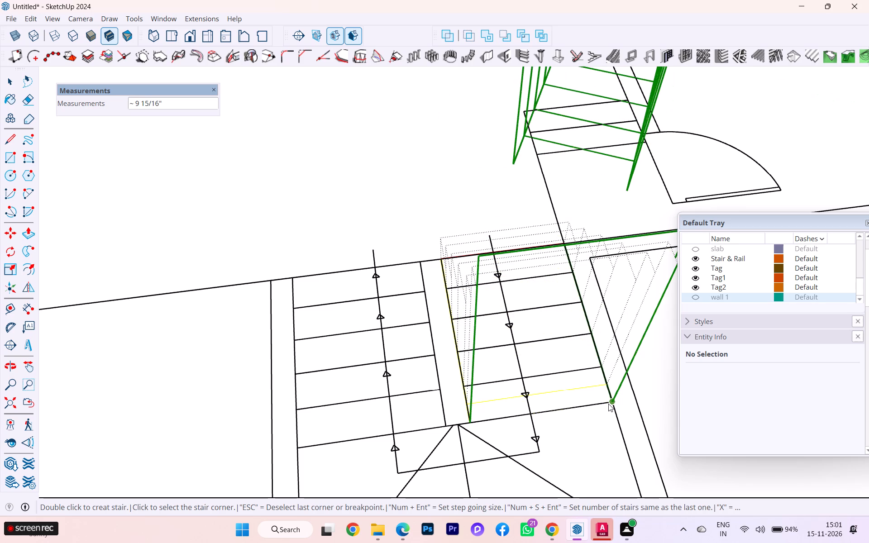
left_click(608, 404)
Finish the stair at the landing's outer wall corner with a 3' top step and create it.
scroll(538, 327, "down", 1)
scroll(538, 327, "up", 1)
scroll(538, 327, "down", 5)
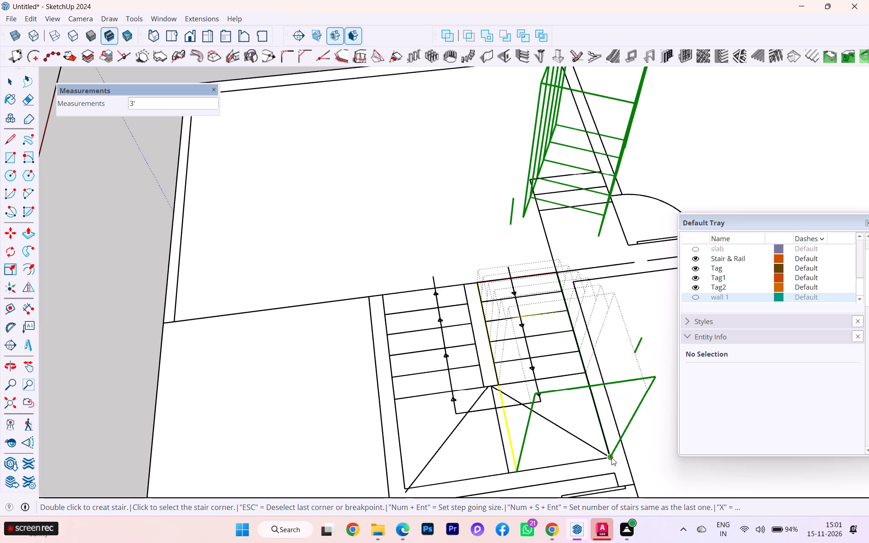
double_click(611, 457)
scroll(433, 346, "down", 2)
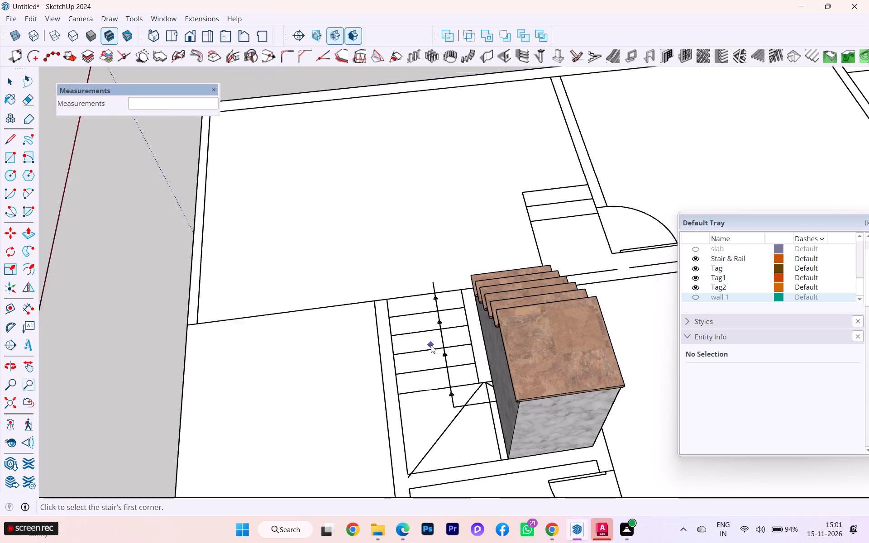
Inspect the new first flight and landing block from the side, against the plan of the second flight.
middle_click_drag(506, 373, 683, 377)
middle_click_drag(379, 303, 649, 299)
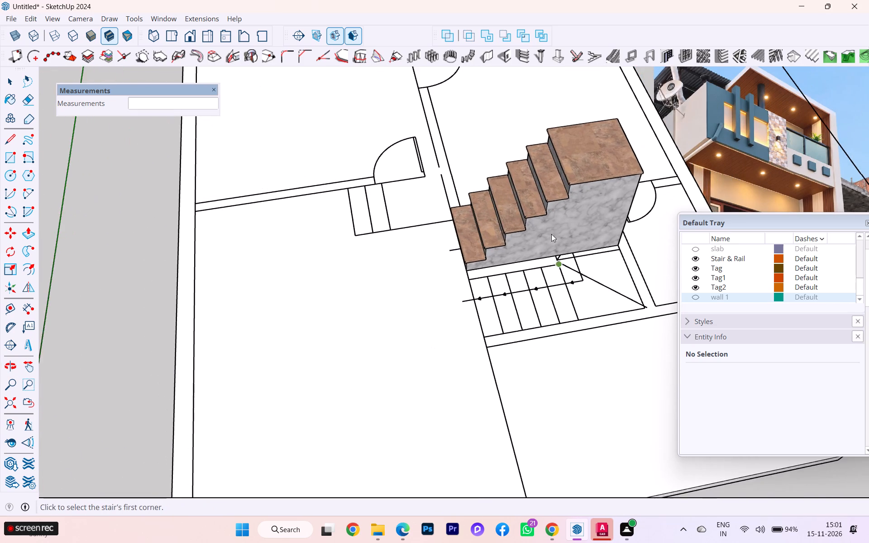
scroll(552, 212, "up", 1)
scroll(552, 212, "down", 1)
scroll(552, 212, "up", 2)
scroll(482, 240, "up", 3)
scroll(458, 233, "down", 3)
middle_click_drag(443, 234, 525, 236)
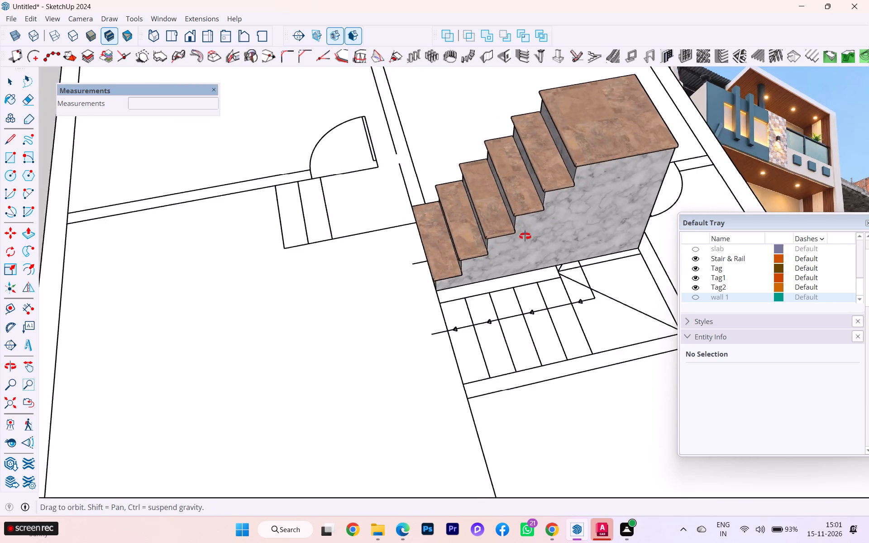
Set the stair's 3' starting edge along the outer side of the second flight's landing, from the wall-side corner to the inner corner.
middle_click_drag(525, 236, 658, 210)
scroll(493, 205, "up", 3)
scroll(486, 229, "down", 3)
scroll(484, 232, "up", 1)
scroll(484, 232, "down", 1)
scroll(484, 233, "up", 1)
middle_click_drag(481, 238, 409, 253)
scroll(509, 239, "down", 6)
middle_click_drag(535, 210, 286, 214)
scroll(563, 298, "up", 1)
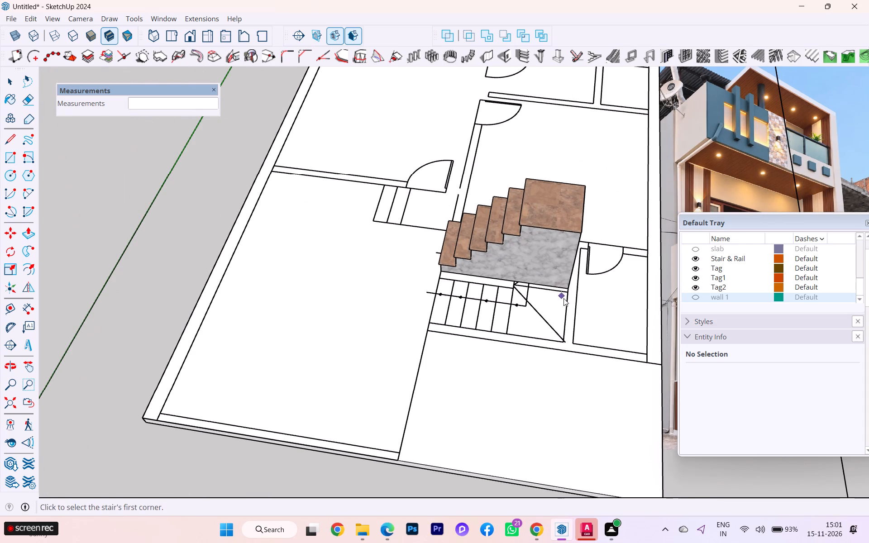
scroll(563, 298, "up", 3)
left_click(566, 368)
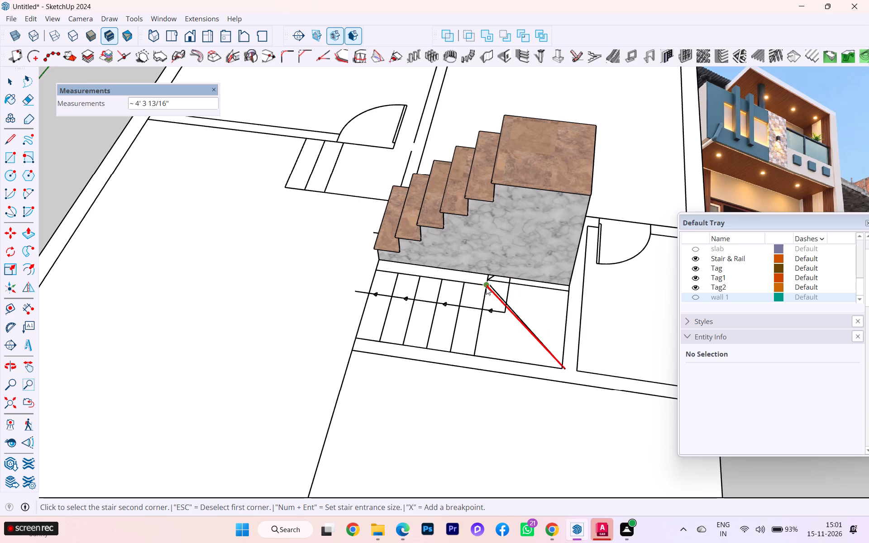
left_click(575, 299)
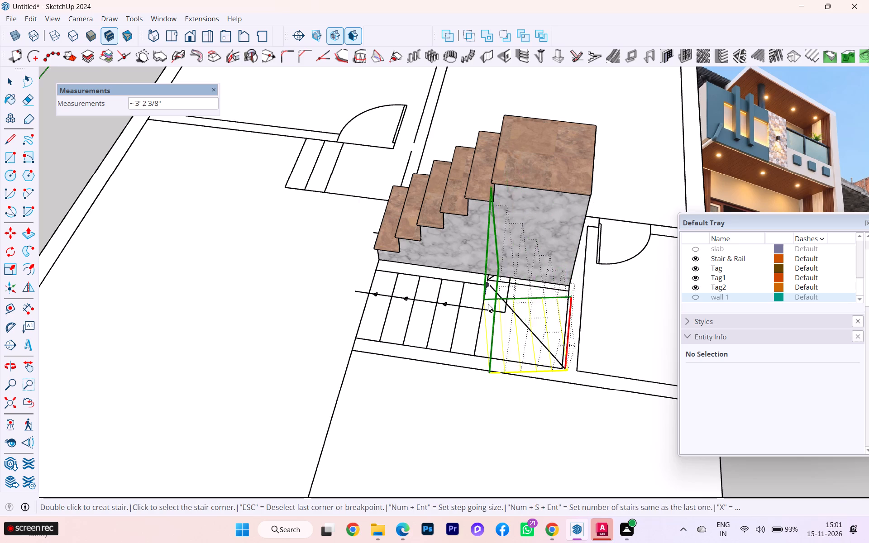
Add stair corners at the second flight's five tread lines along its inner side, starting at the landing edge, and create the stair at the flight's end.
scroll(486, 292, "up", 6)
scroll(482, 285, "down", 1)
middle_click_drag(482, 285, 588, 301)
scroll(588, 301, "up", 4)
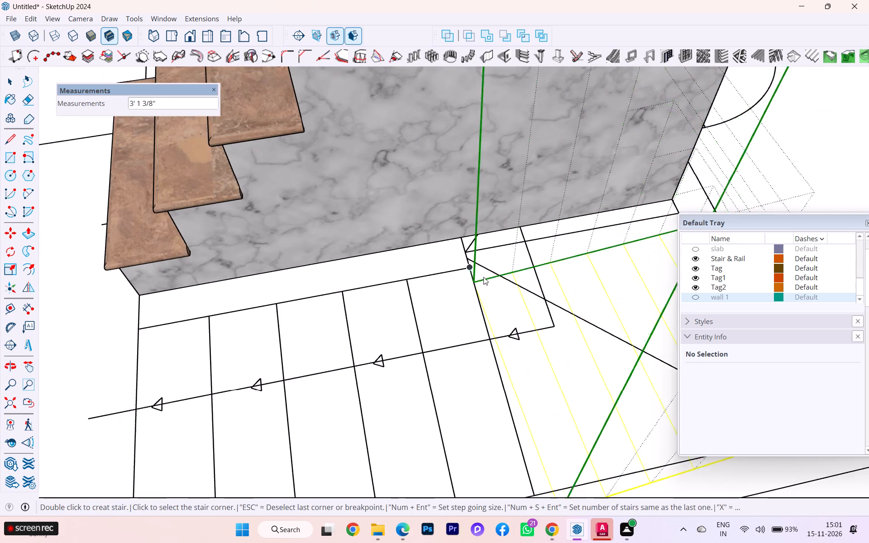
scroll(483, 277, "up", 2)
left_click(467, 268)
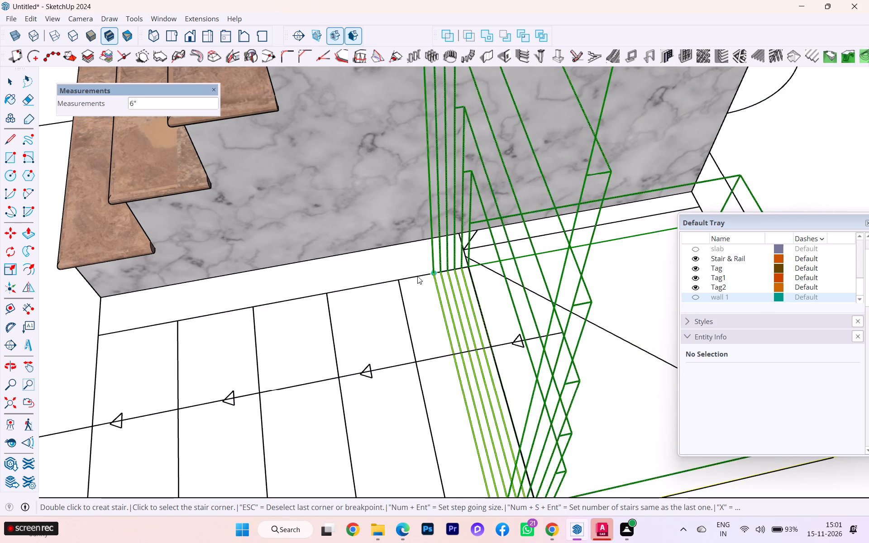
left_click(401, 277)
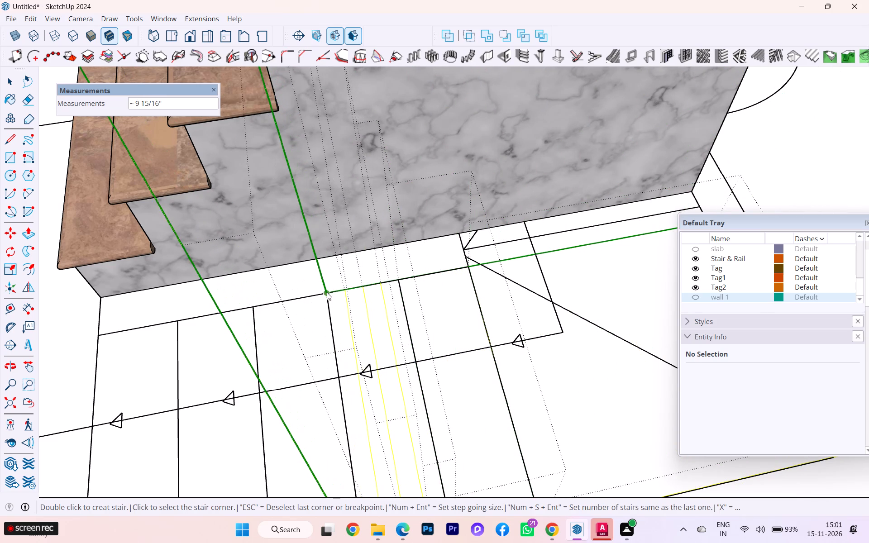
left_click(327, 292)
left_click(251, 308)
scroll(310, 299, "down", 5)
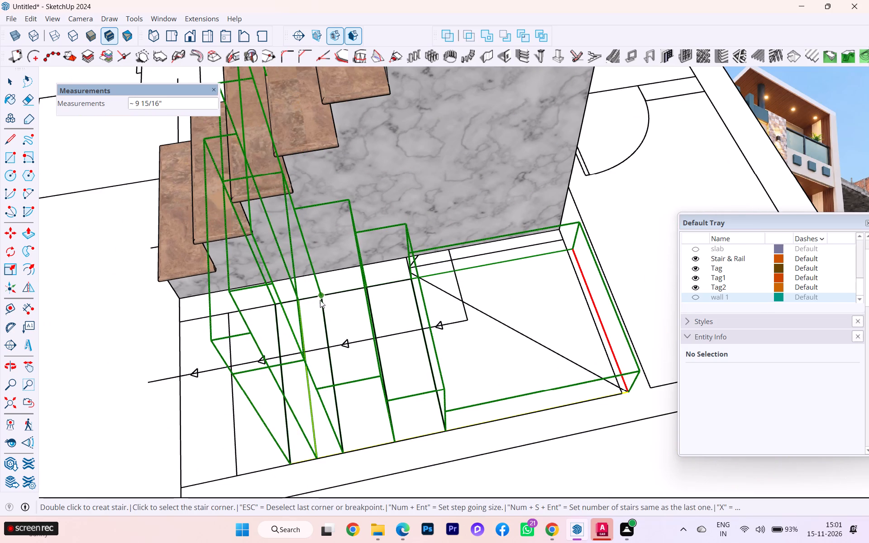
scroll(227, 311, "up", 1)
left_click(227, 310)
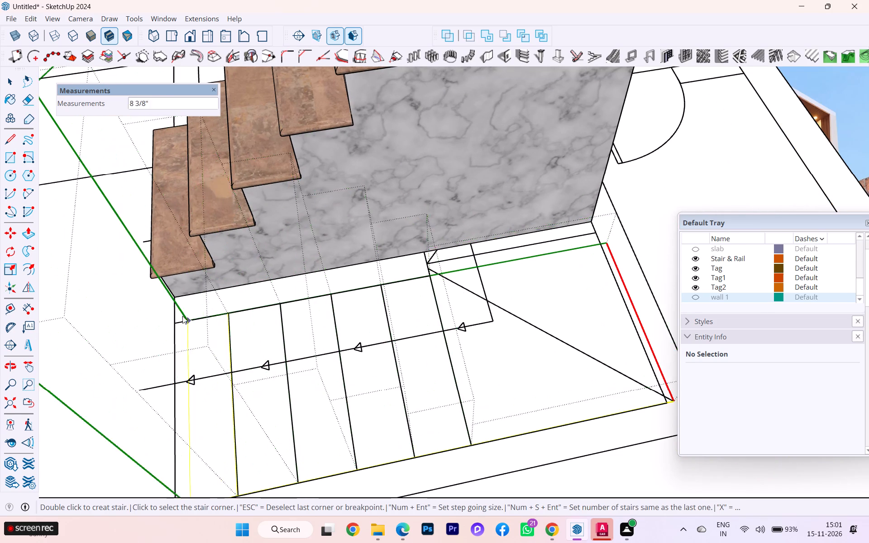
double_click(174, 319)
Inspect how the new second flight relates in height and direction to the first flight and its landing block.
scroll(327, 257, "down", 2)
scroll(334, 257, "up", 1)
scroll(334, 257, "down", 3)
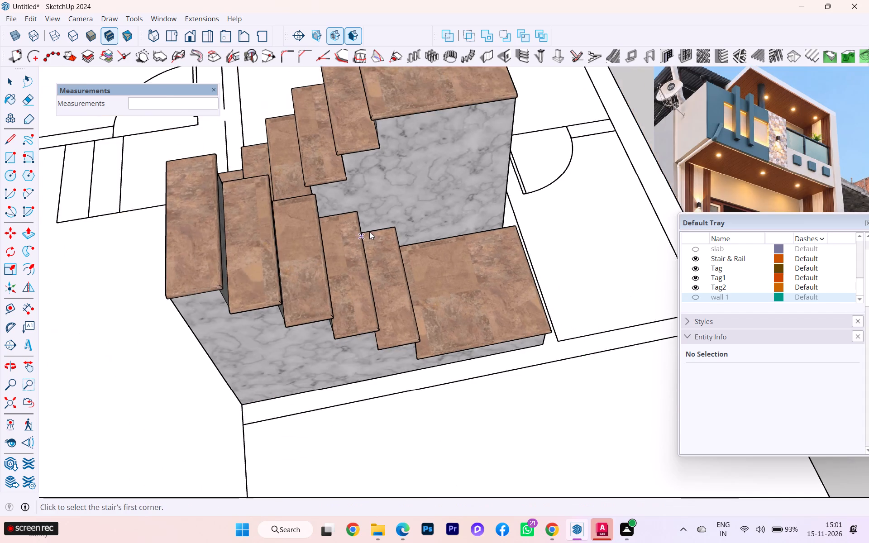
scroll(396, 225, "down", 1)
scroll(412, 228, "up", 1)
scroll(416, 228, "down", 1)
middle_click_drag(446, 245, 203, 139)
scroll(499, 249, "down", 3)
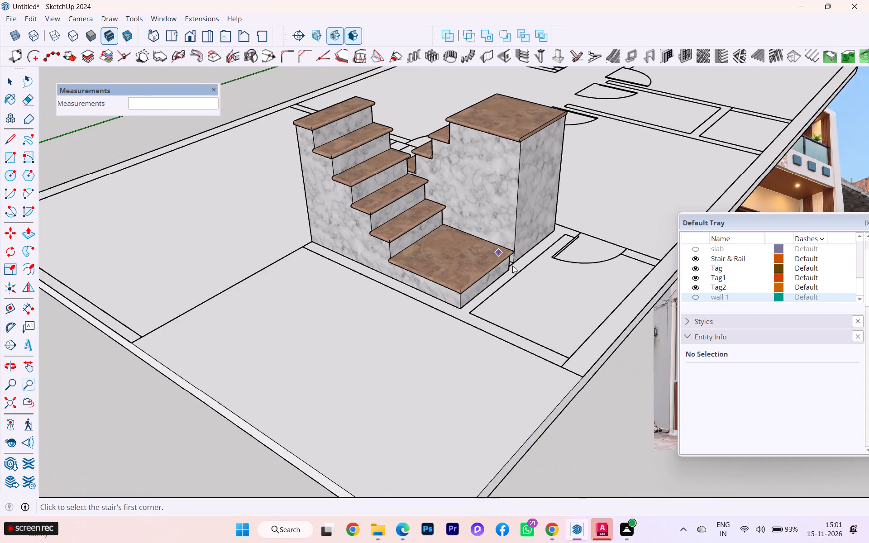
scroll(532, 267, "down", 2)
scroll(533, 267, "up", 2)
scroll(534, 267, "down", 2)
scroll(468, 257, "up", 4)
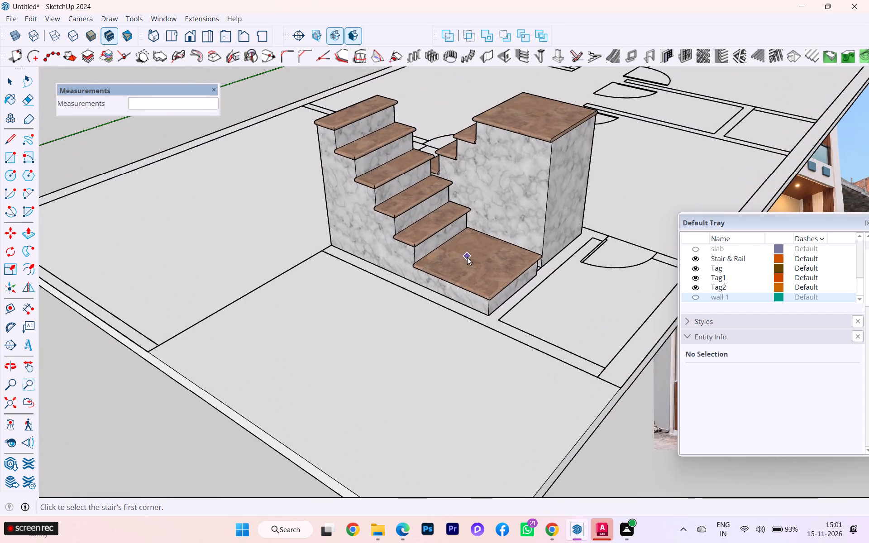
scroll(423, 250, "down", 2)
middle_click_drag(433, 248, 557, 270)
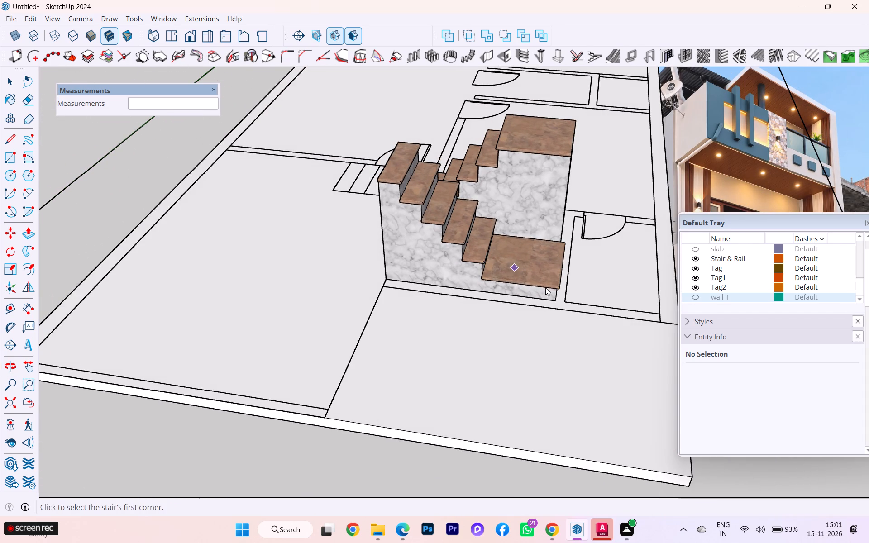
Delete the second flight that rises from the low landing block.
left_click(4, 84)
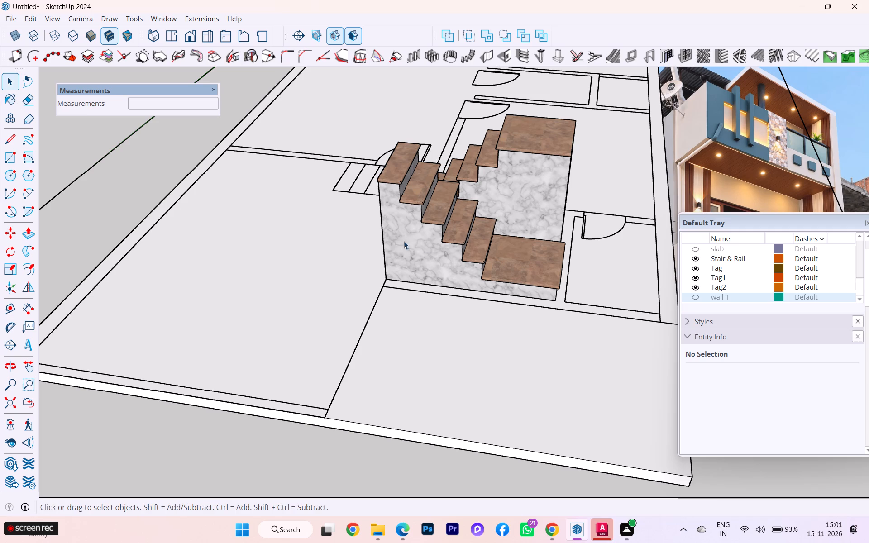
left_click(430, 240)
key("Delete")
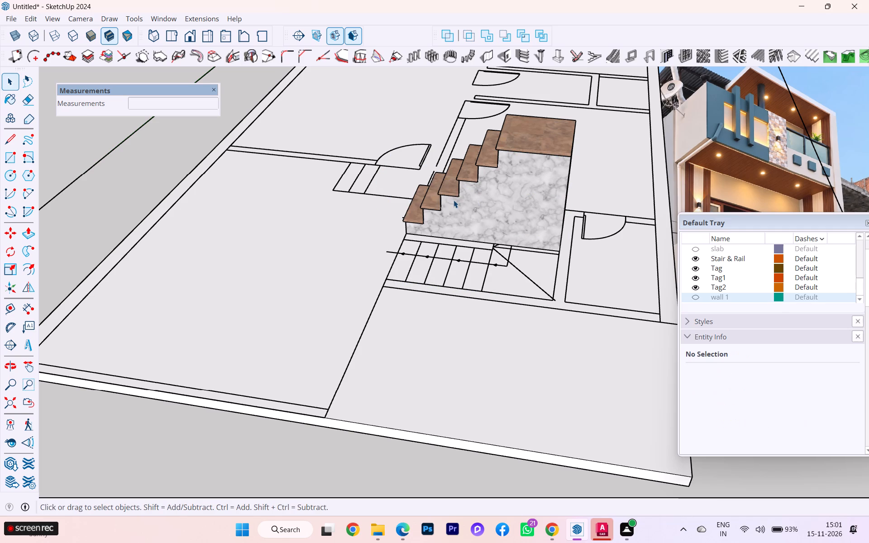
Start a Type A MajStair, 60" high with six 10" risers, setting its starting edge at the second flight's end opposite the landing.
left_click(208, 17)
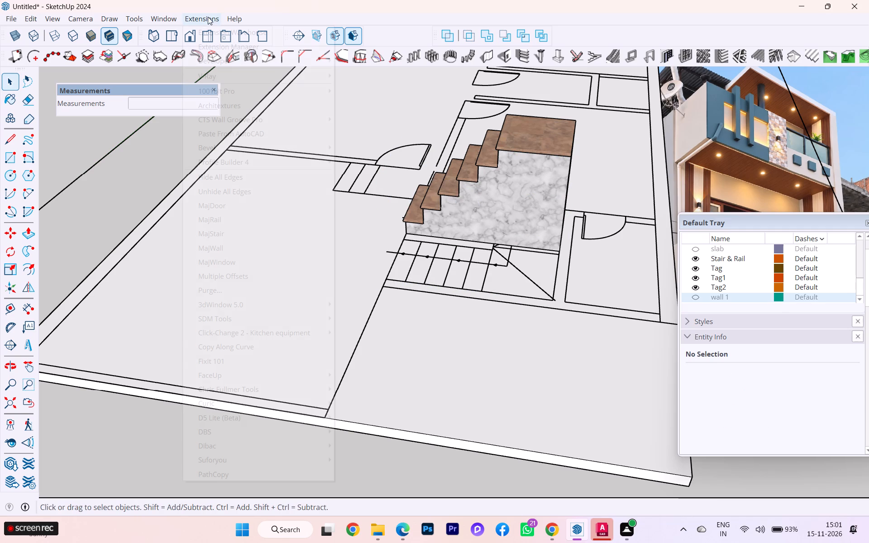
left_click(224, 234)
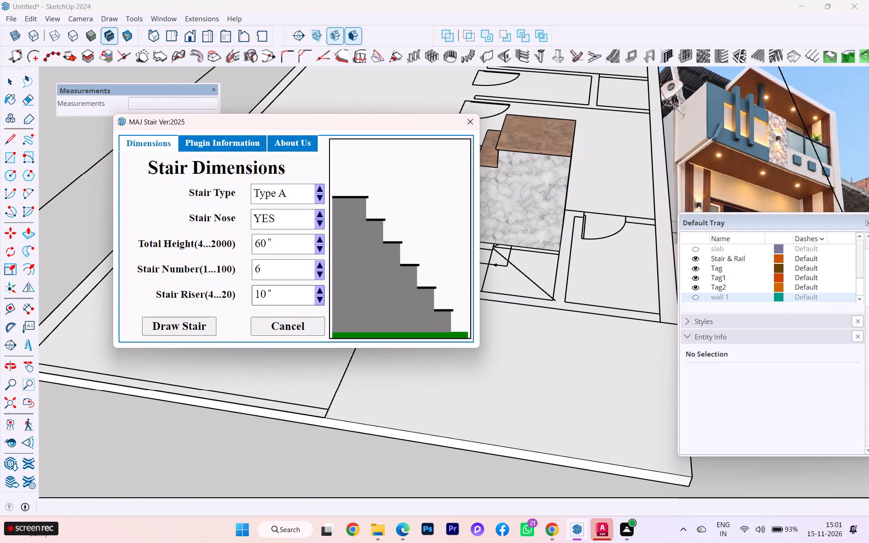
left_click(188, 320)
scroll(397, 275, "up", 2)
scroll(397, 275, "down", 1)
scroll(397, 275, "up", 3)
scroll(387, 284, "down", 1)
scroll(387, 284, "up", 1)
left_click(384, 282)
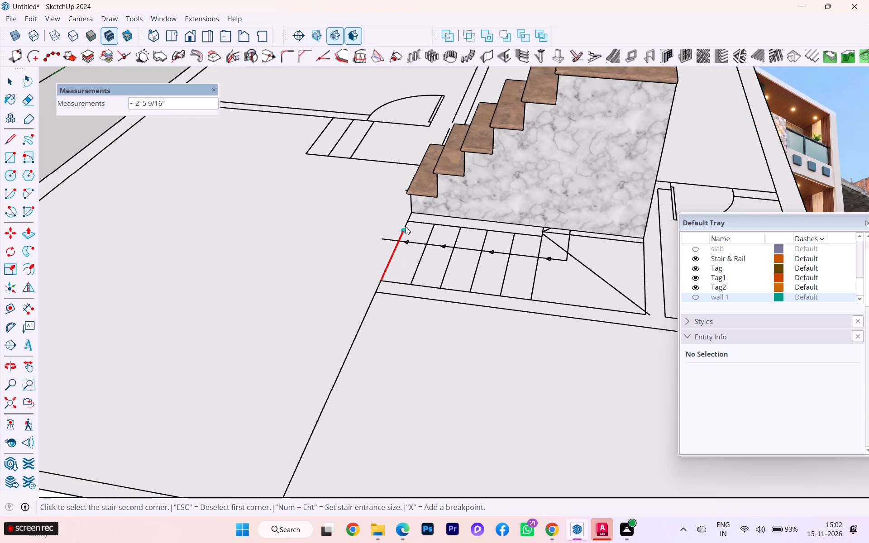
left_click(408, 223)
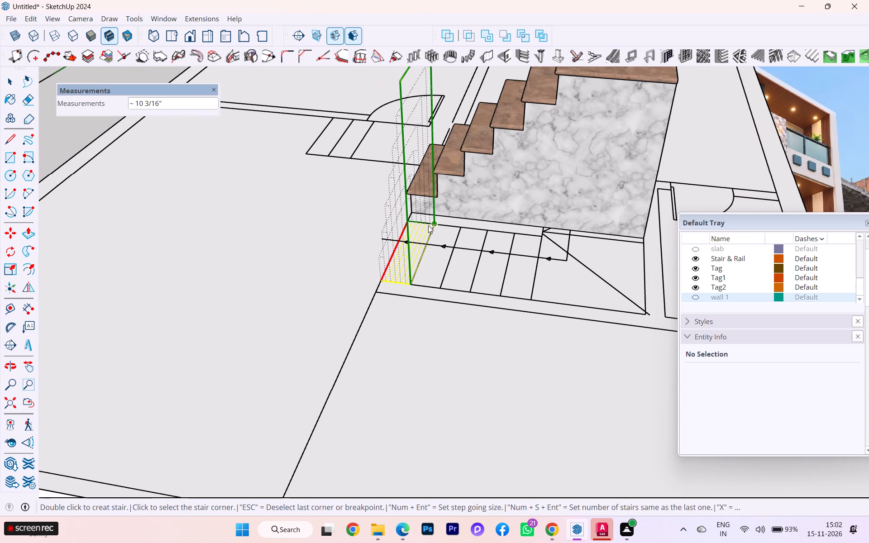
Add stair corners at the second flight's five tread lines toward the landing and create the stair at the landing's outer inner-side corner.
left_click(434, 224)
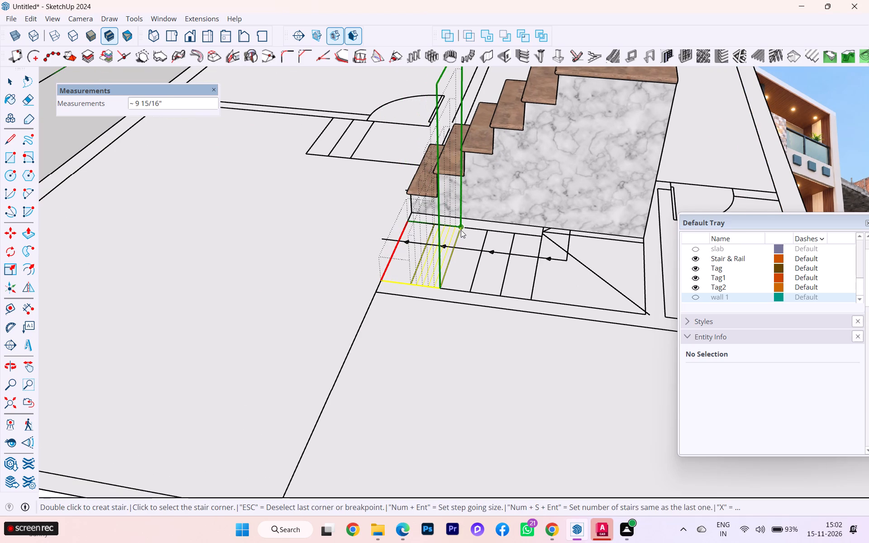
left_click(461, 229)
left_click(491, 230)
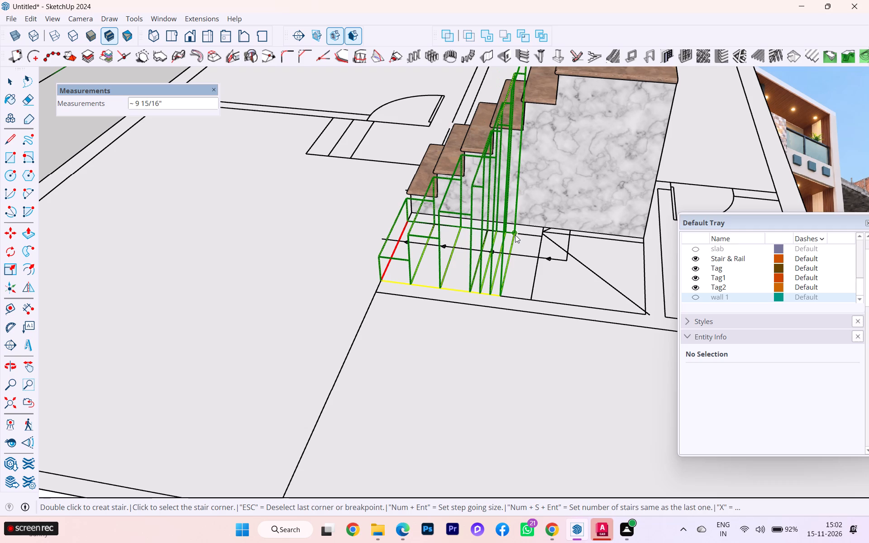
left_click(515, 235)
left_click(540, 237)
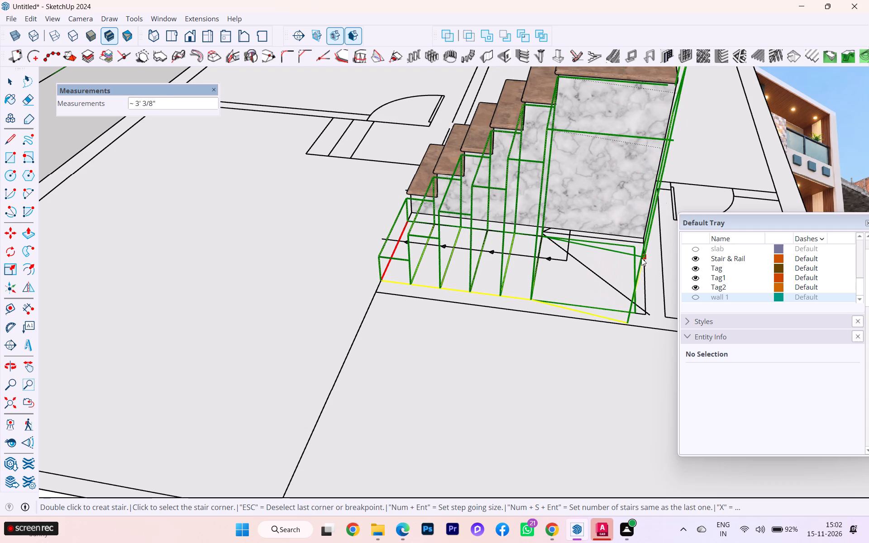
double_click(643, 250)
Inspect the two parallel flights from their starting side and compare their steps and landing blocks.
scroll(403, 229, "down", 3)
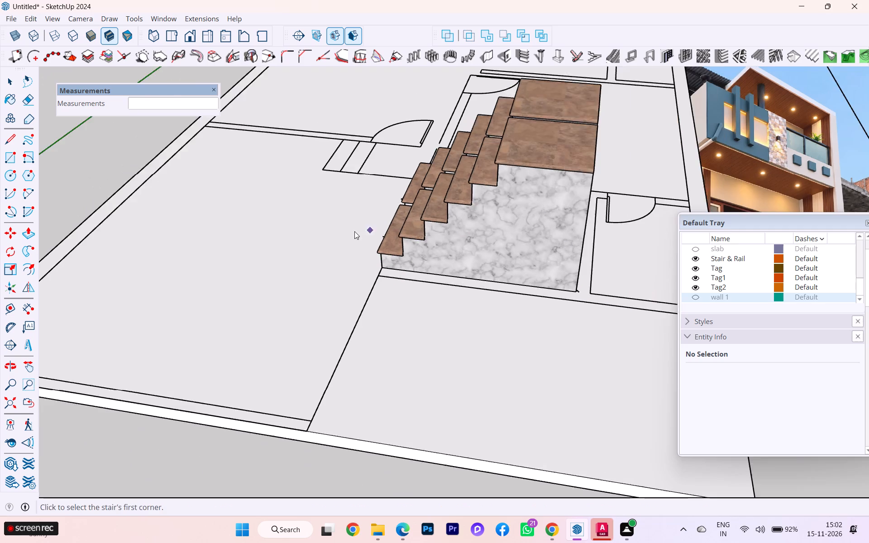
middle_click_drag(354, 231, 688, 267)
scroll(373, 212, "down", 2)
scroll(373, 212, "up", 1)
scroll(406, 217, "down", 1)
middle_click_drag(425, 225, 549, 247)
left_click(488, 191)
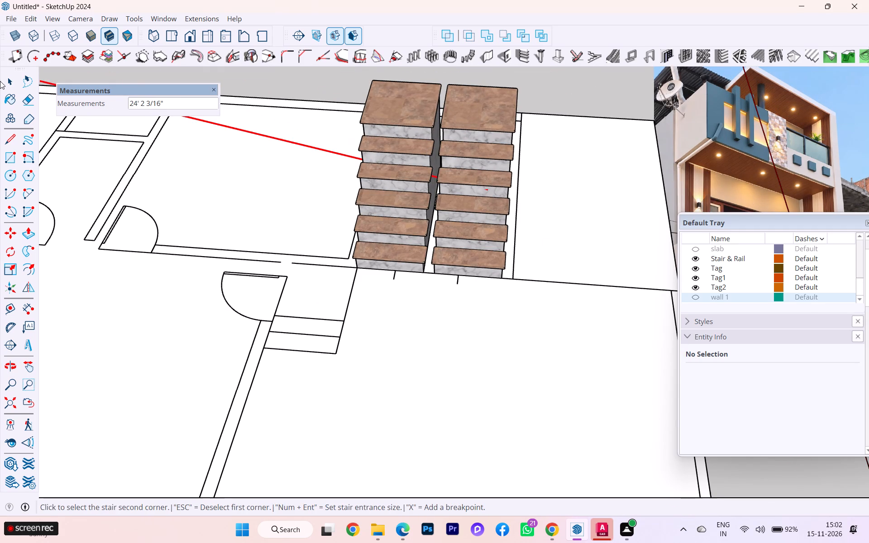
scroll(563, 245, "down", 4)
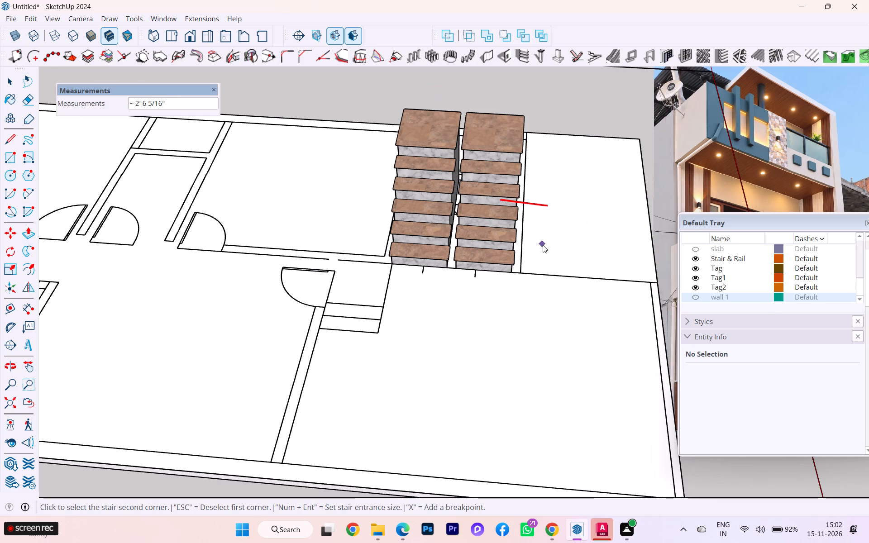
key("Escape")
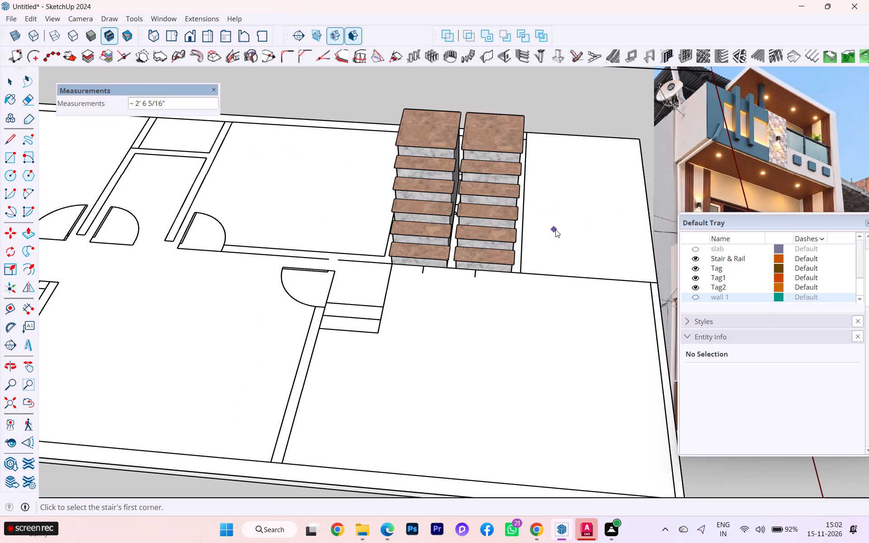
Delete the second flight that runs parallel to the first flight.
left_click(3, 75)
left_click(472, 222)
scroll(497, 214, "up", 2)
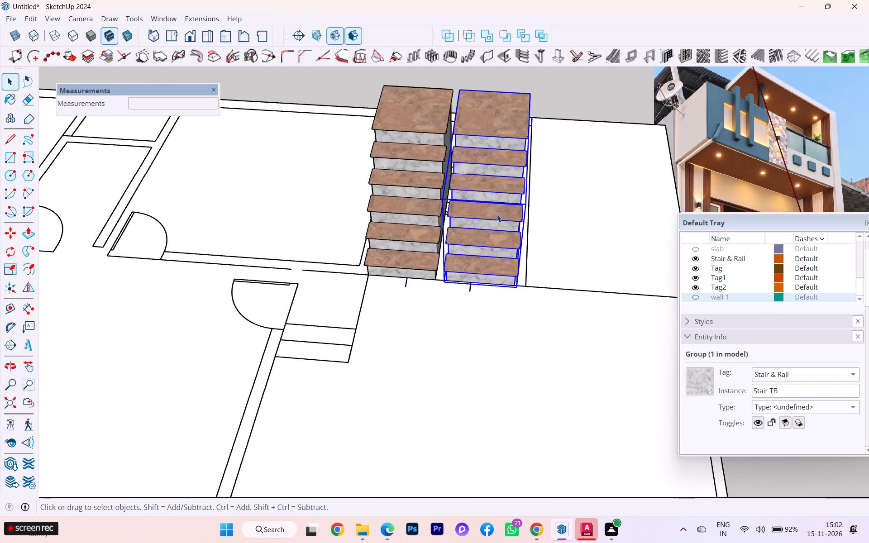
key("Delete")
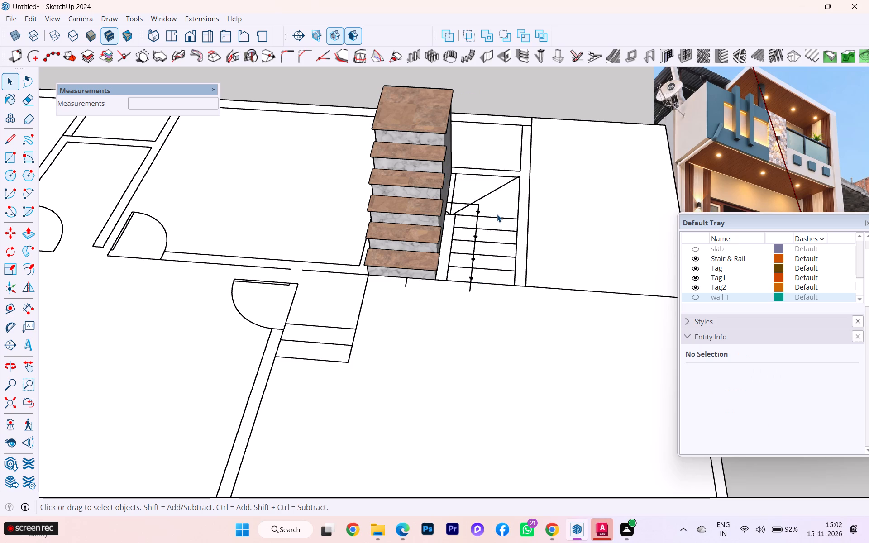
Open the first flight's stair group for editing and select its marble side face toward the second flight's plan.
scroll(497, 172, "up", 1)
scroll(489, 182, "down", 1)
middle_click_drag(473, 191, 344, 194)
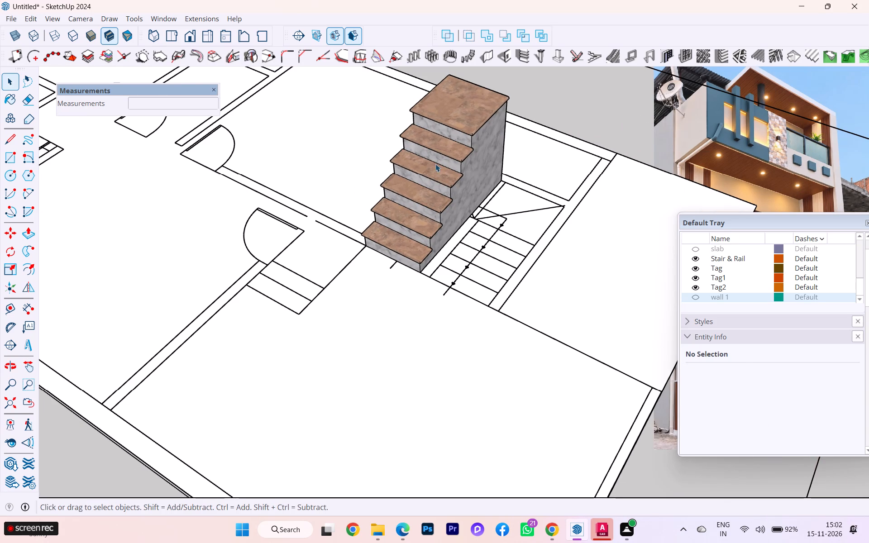
left_click(480, 156)
double_click(485, 153)
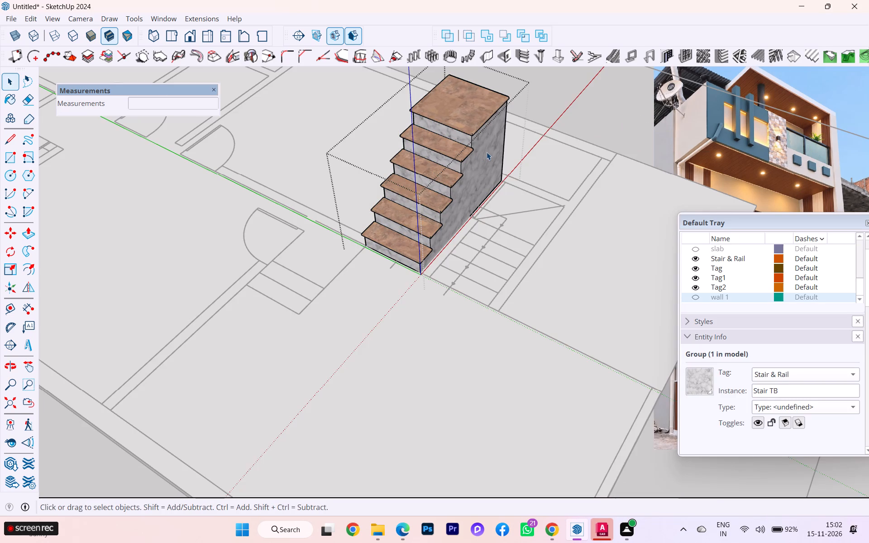
left_click(489, 150)
left_click(489, 148)
middle_click_drag(463, 153, 315, 108)
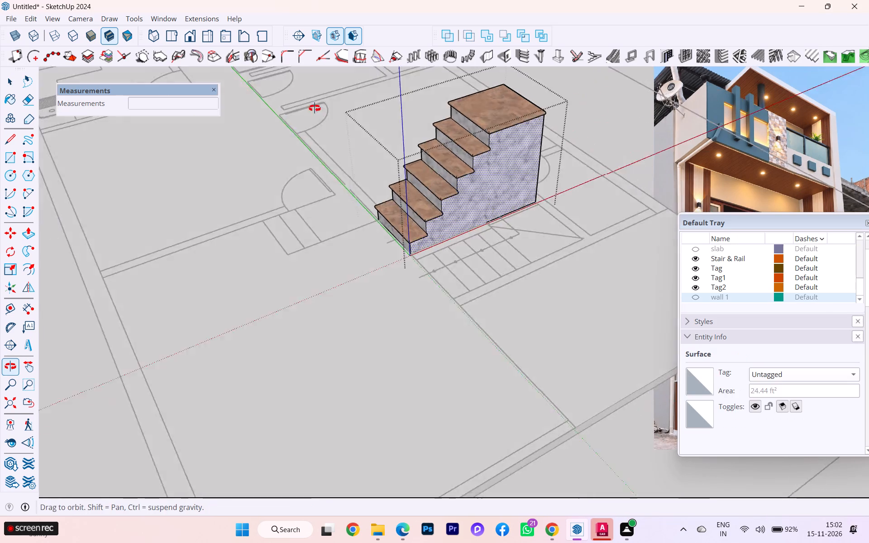
middle_click_drag(315, 108, 95, 62)
scroll(573, 170, "up", 3)
scroll(529, 162, "down", 1)
middle_click_drag(529, 162, 573, 167)
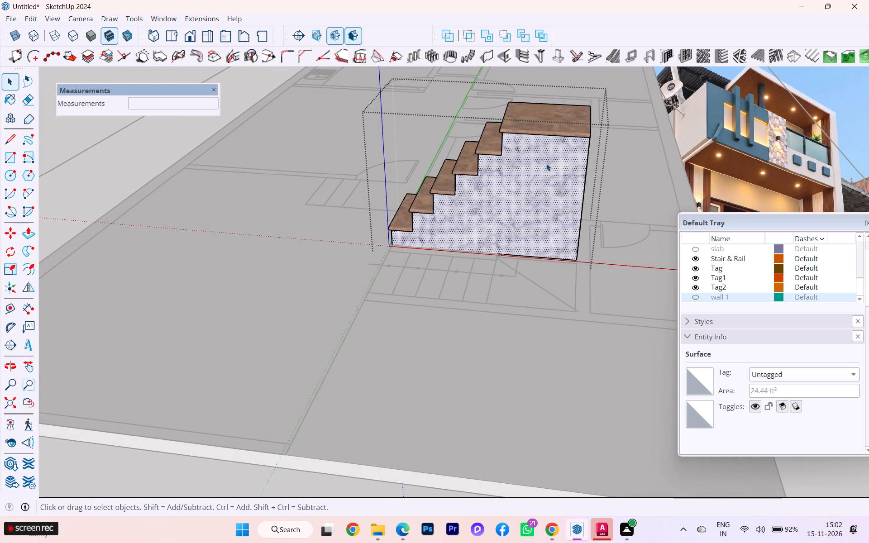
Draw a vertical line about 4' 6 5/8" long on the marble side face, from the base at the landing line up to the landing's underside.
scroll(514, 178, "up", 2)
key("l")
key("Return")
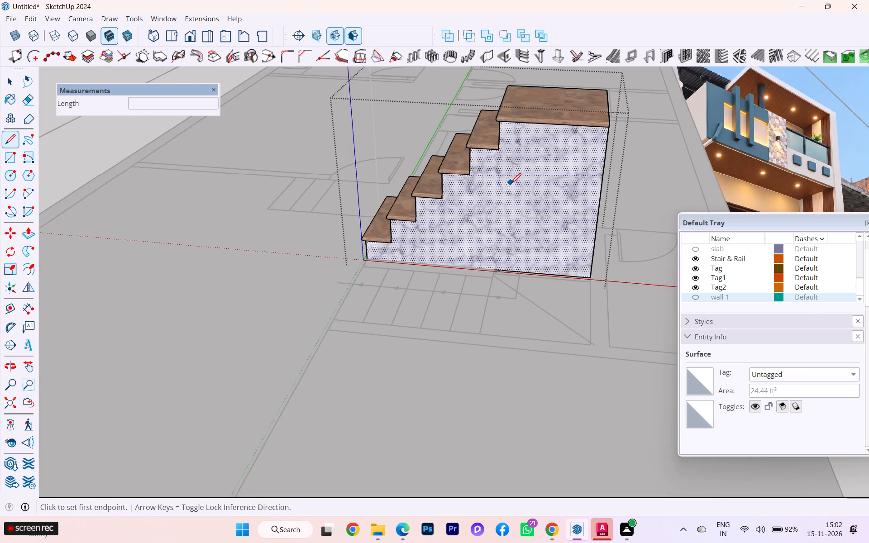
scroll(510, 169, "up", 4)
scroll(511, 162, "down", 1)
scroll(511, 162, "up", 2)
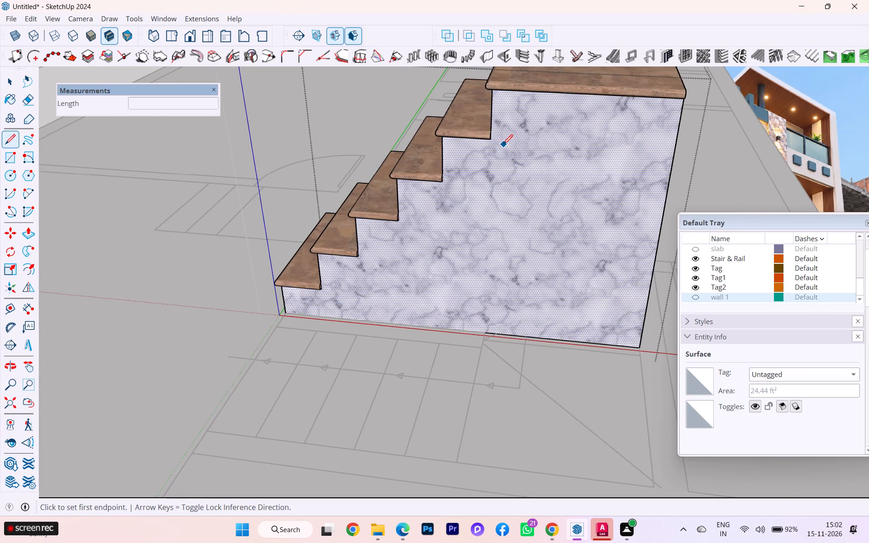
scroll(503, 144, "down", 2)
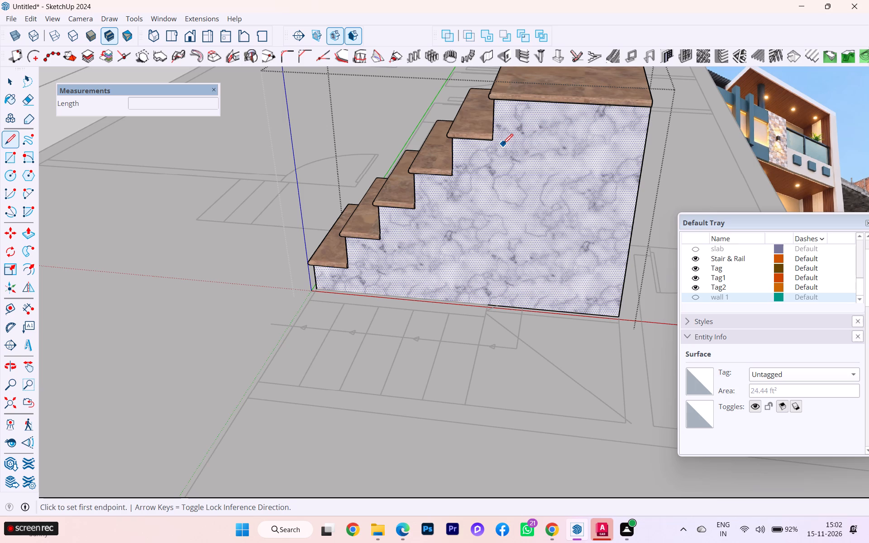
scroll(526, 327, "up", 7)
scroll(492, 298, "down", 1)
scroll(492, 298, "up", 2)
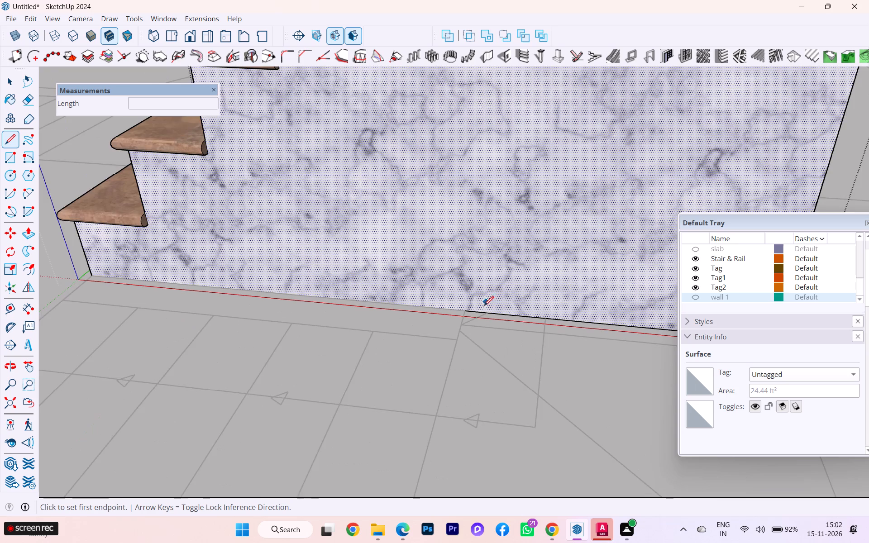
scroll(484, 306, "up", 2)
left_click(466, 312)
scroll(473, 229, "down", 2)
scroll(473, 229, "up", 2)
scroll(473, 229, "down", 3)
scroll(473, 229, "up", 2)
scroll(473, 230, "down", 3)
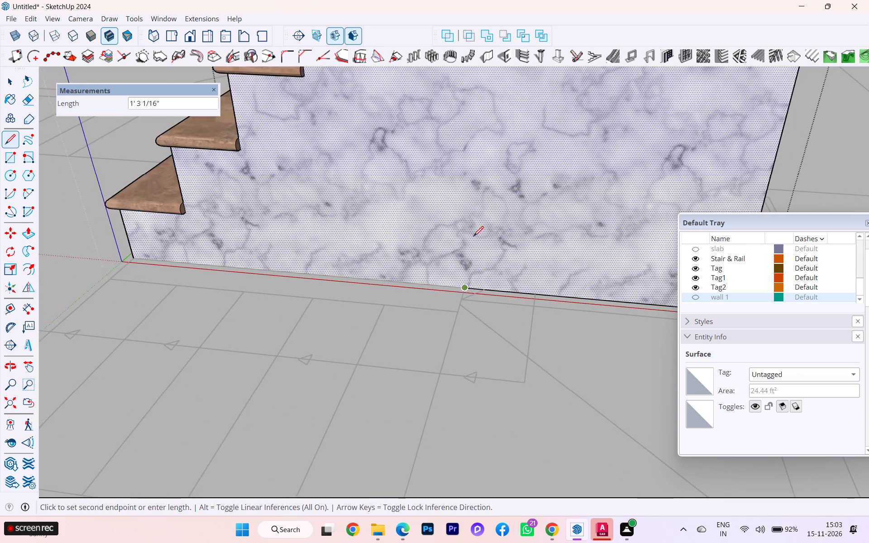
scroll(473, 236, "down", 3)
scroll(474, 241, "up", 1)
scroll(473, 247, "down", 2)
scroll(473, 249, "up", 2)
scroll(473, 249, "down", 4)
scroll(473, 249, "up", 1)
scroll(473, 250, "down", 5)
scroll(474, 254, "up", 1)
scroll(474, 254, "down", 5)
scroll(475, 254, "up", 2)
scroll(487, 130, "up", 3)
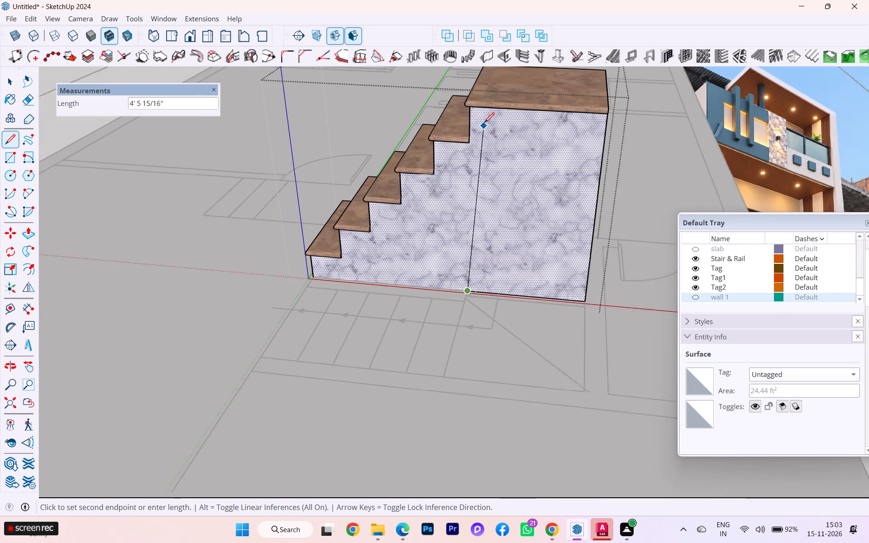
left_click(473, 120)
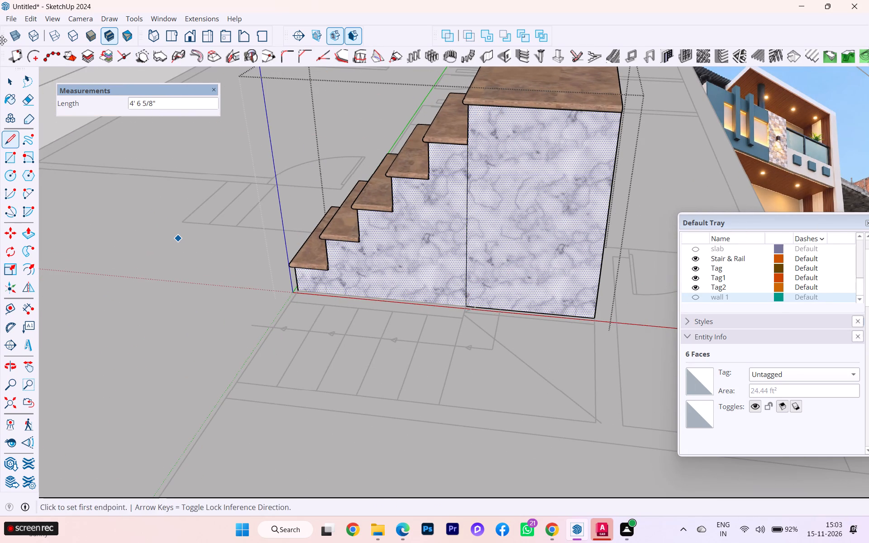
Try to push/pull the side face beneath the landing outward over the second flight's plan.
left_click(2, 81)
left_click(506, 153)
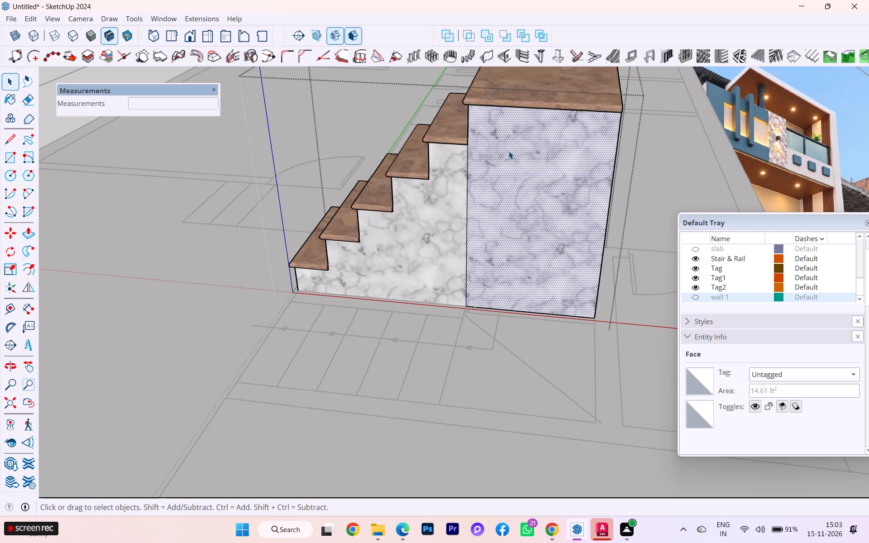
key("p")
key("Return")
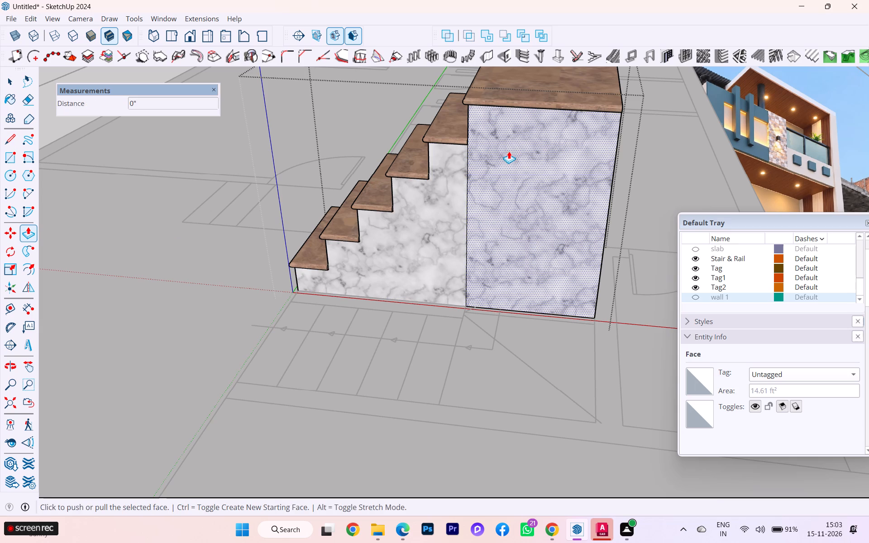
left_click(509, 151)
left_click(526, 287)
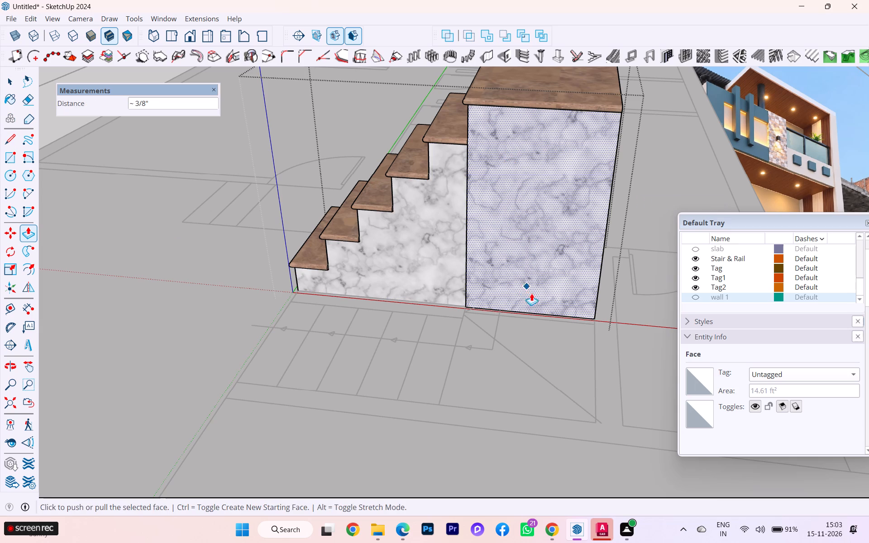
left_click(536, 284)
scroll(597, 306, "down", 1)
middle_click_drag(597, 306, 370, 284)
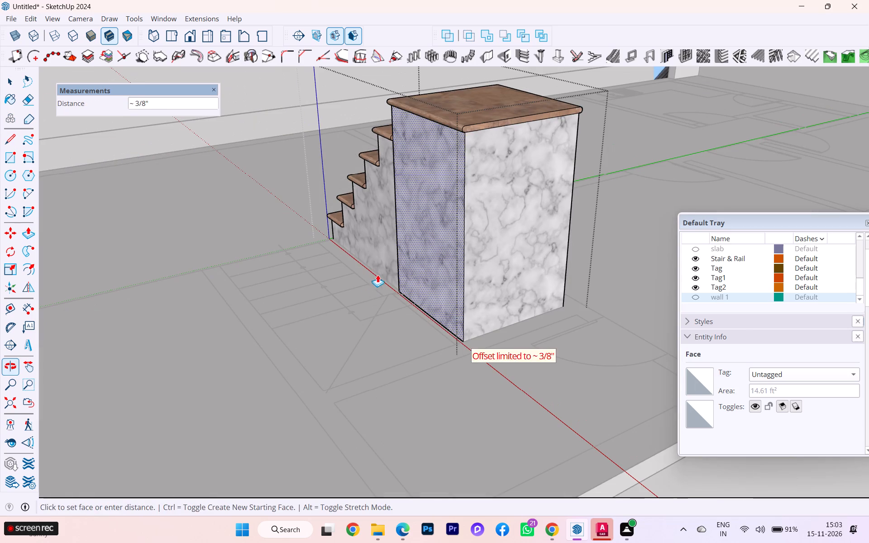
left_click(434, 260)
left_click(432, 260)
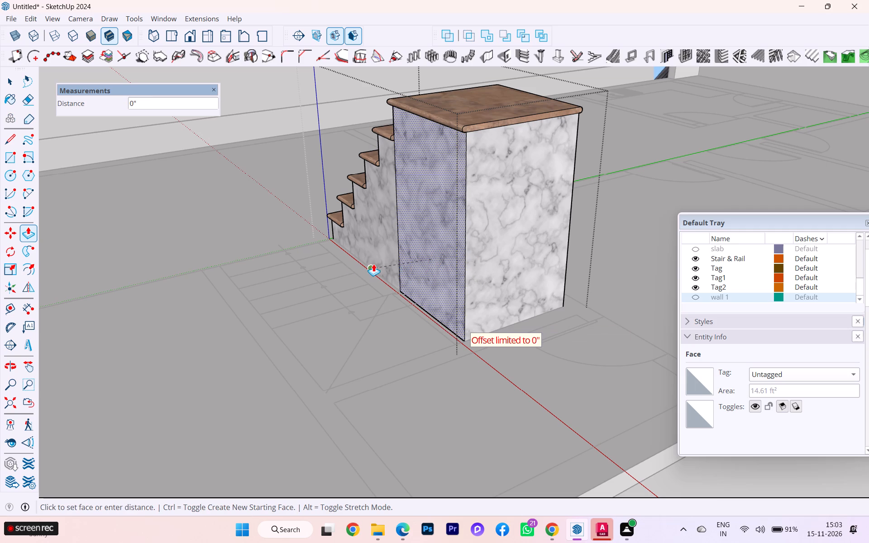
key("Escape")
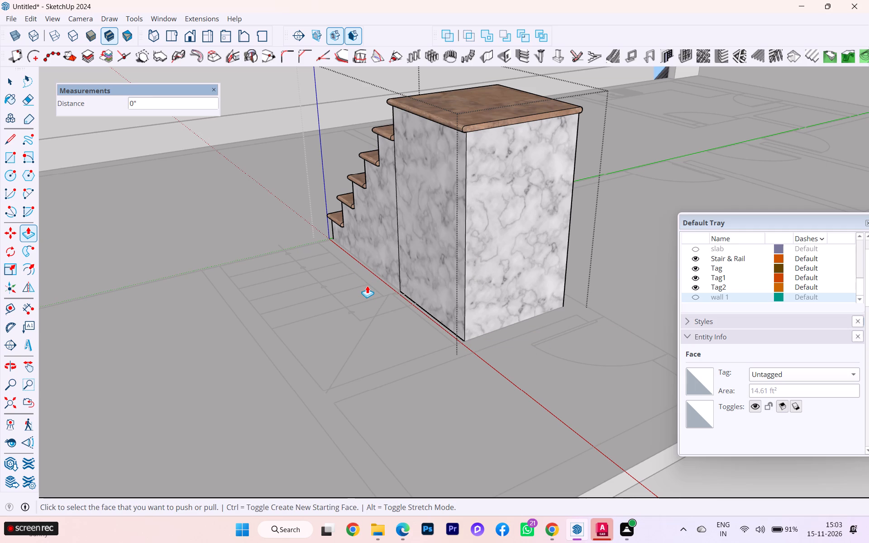
Leave the stair group and delete the whole first flight with its landing block.
left_click(7, 78)
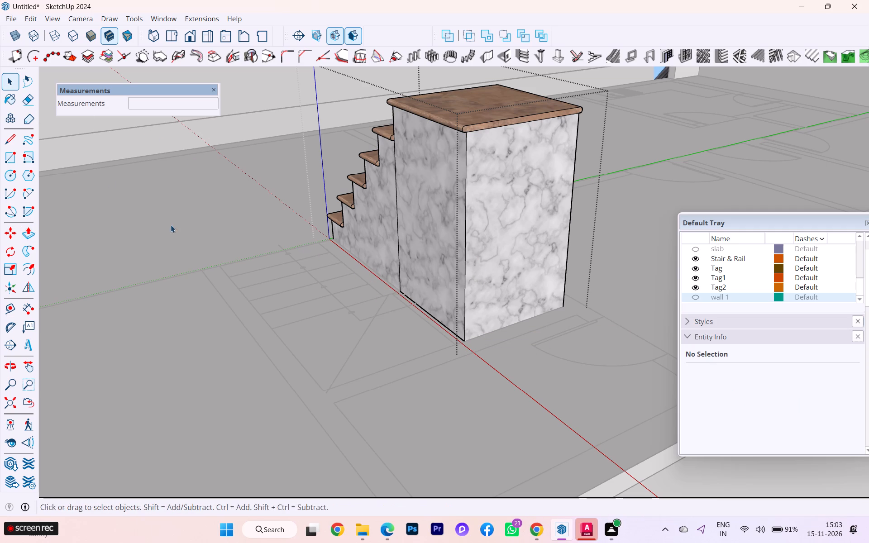
left_click(178, 231)
scroll(189, 227, "down", 2)
middle_click_drag(189, 227, 350, 255)
left_click(474, 250)
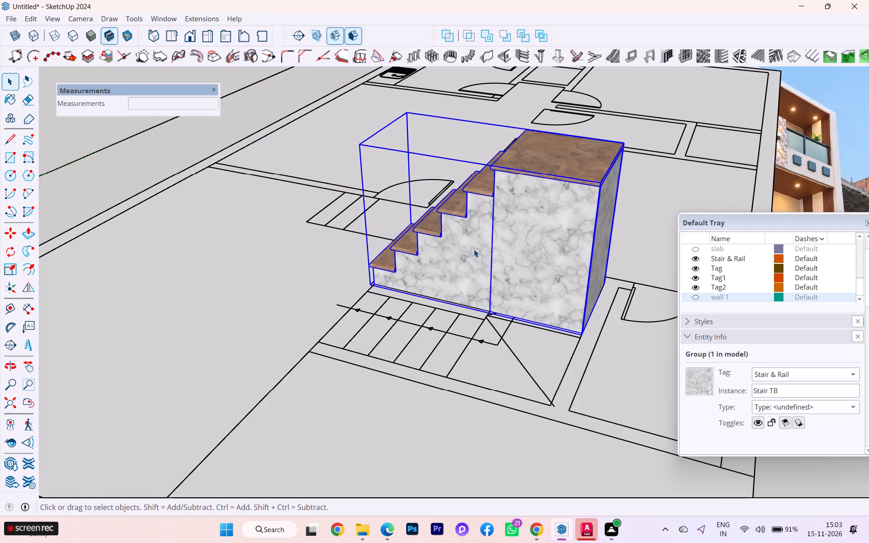
key("Delete")
Draw a line closing the small gap in the plan's wall line beside the entrance door, near the staircase.
scroll(256, 300, "down", 1)
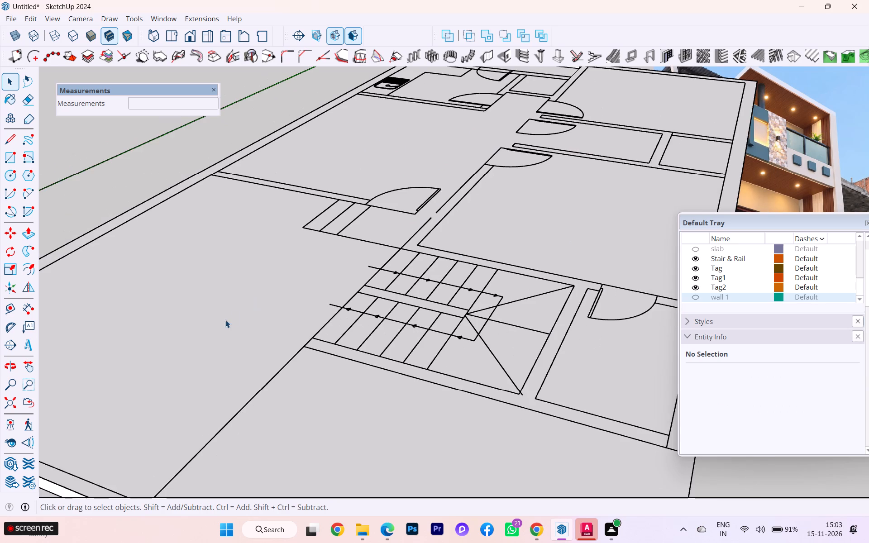
middle_click_drag(230, 329, 448, 363)
scroll(301, 313, "down", 3)
middle_click_drag(461, 326, 447, 379)
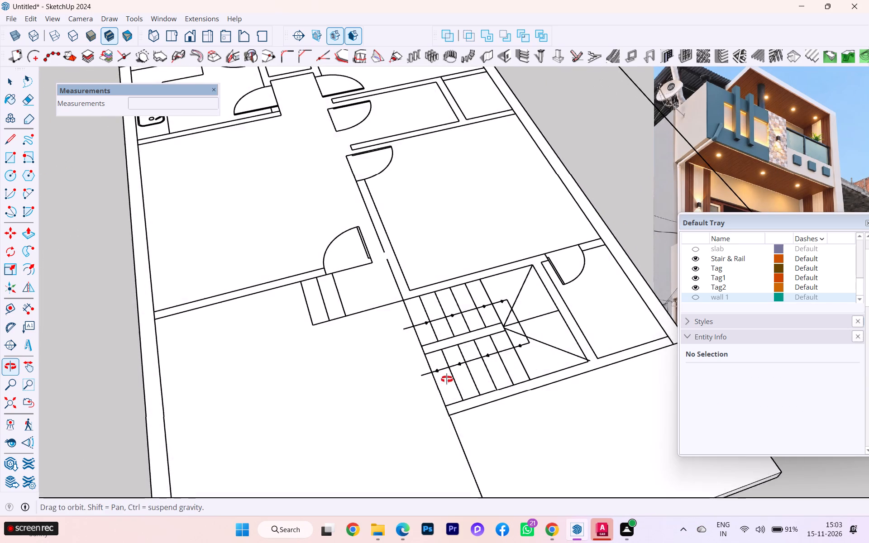
middle_click_drag(447, 379, 447, 385)
scroll(401, 267, "up", 4)
left_click(8, 144)
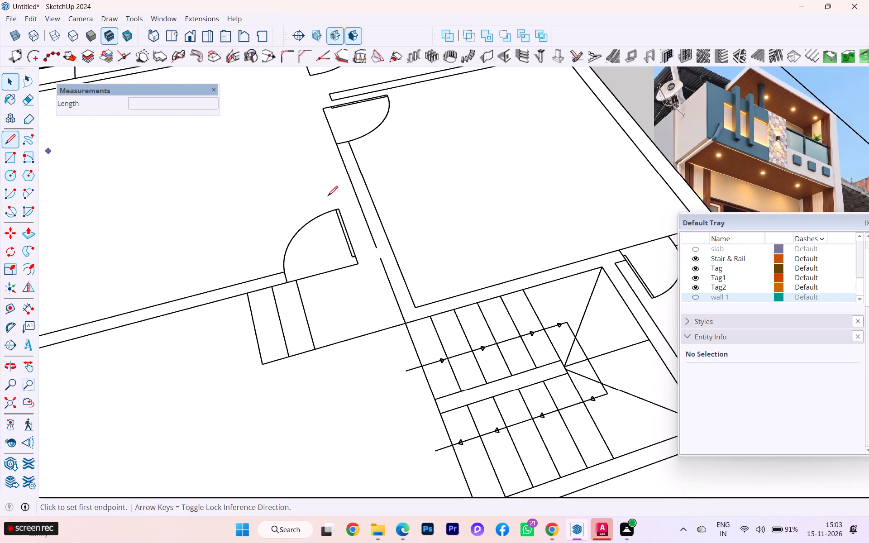
scroll(390, 230, "up", 2)
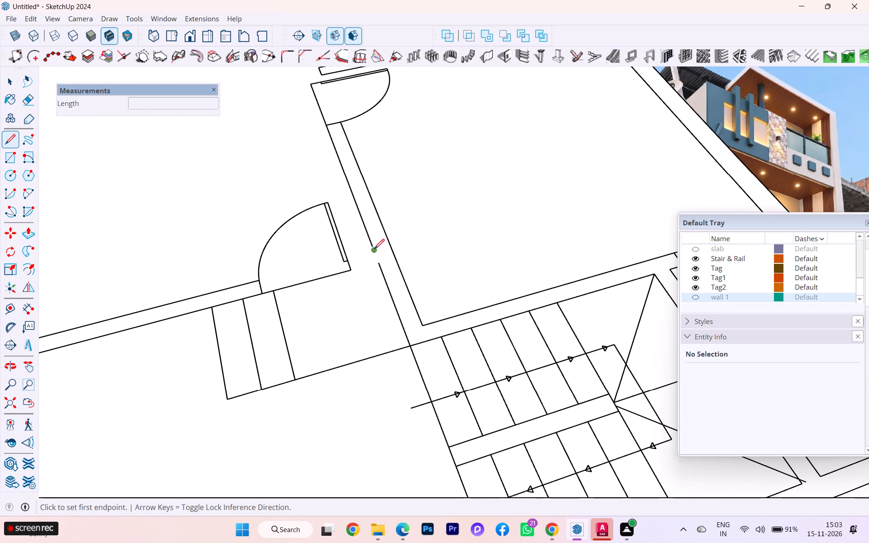
left_click(374, 249)
left_click(380, 267)
key("Return")
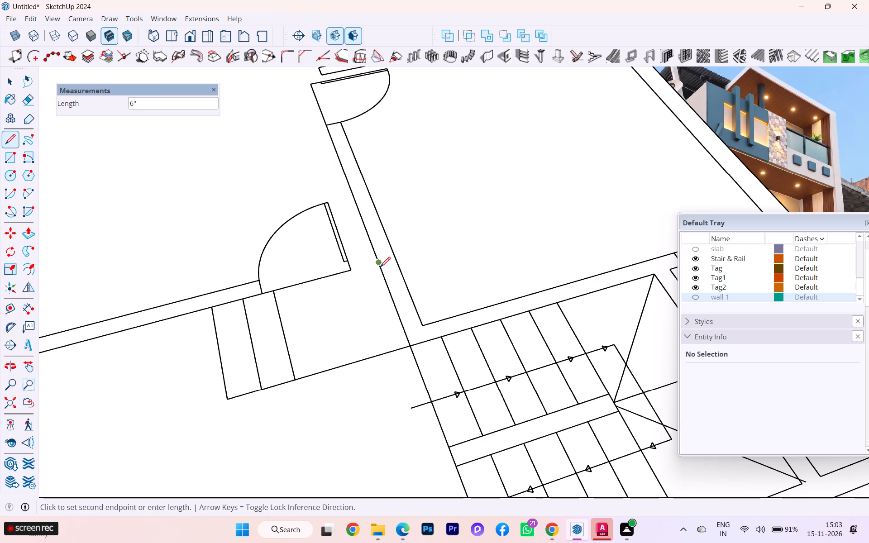
left_click(7, 79)
scroll(284, 188, "down", 4)
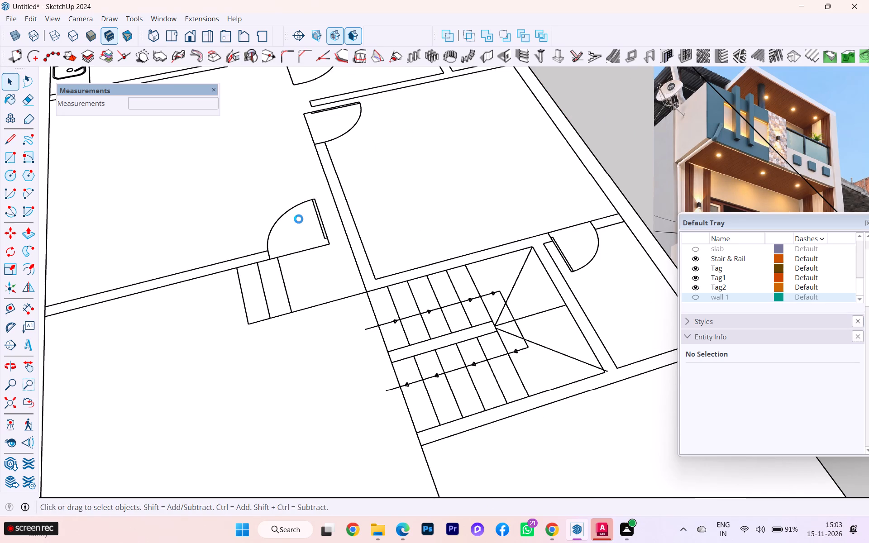
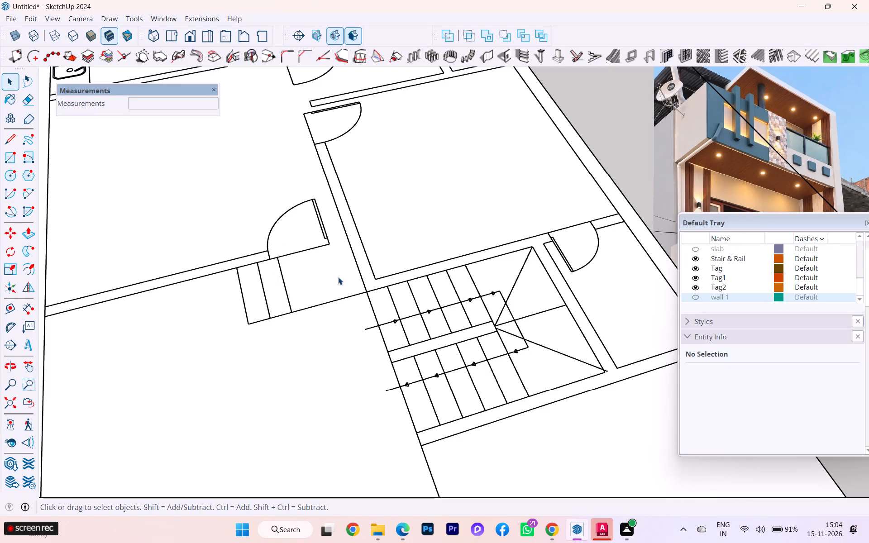
Set up a MajStair staircase with total height 120" and 12 stairs, and start drawing it.
scroll(391, 297, "up", 1)
scroll(391, 297, "down", 2)
scroll(392, 299, "up", 1)
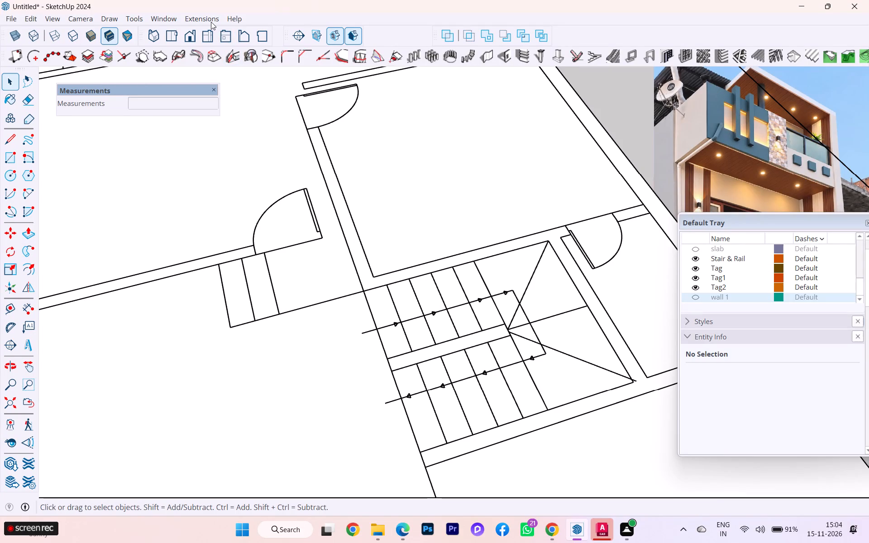
left_click(210, 21)
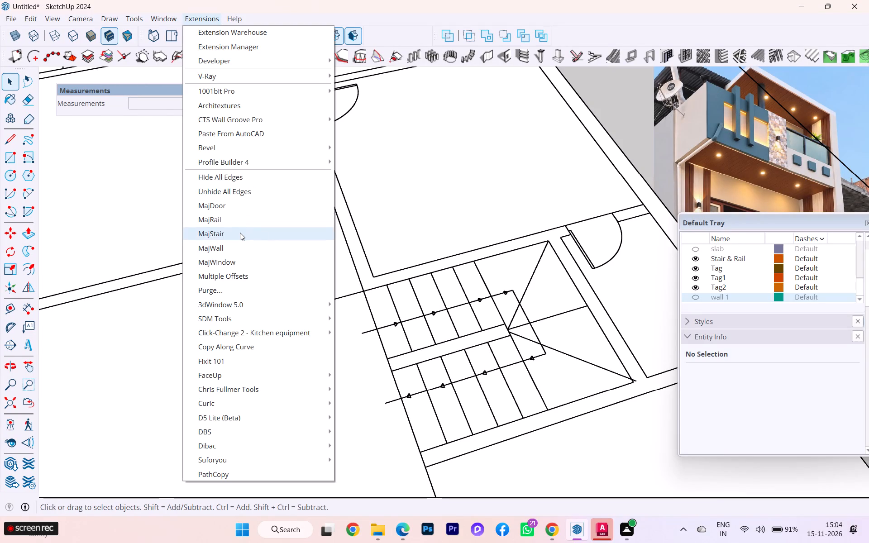
left_click(240, 233)
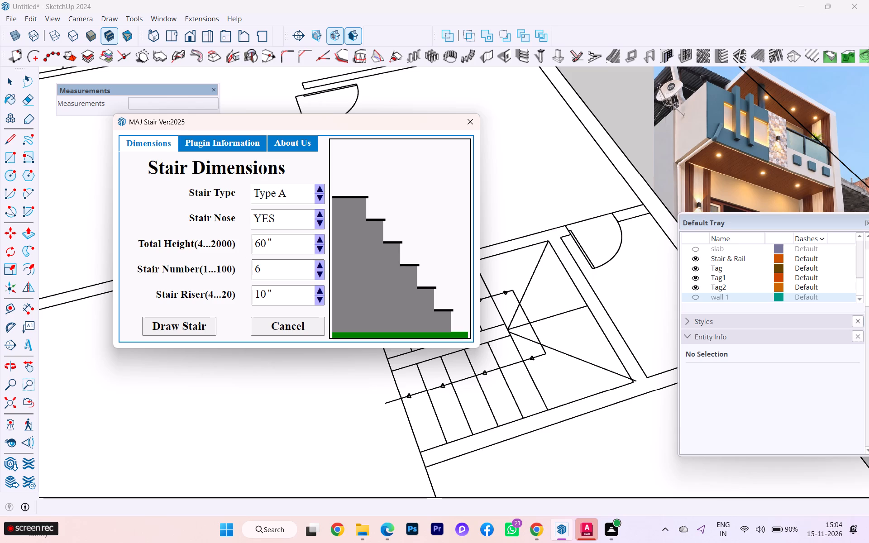
double_click(274, 246)
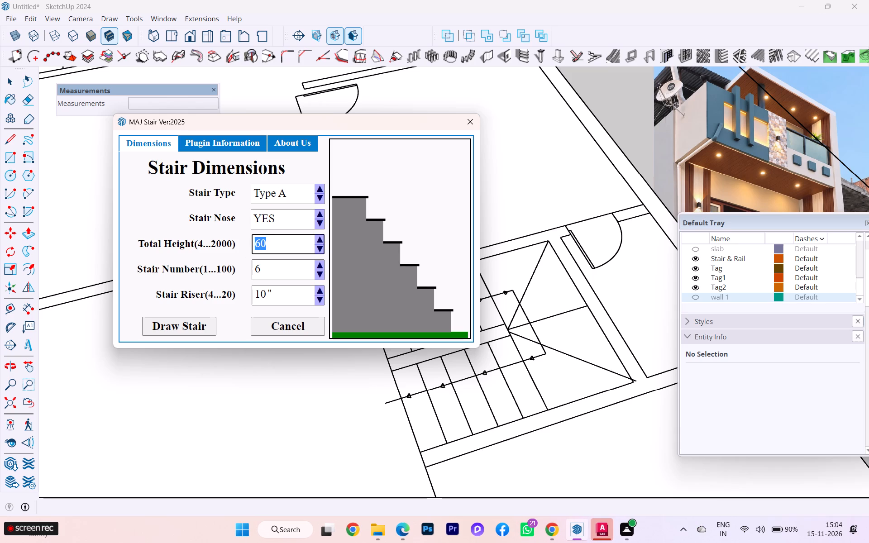
type("120")
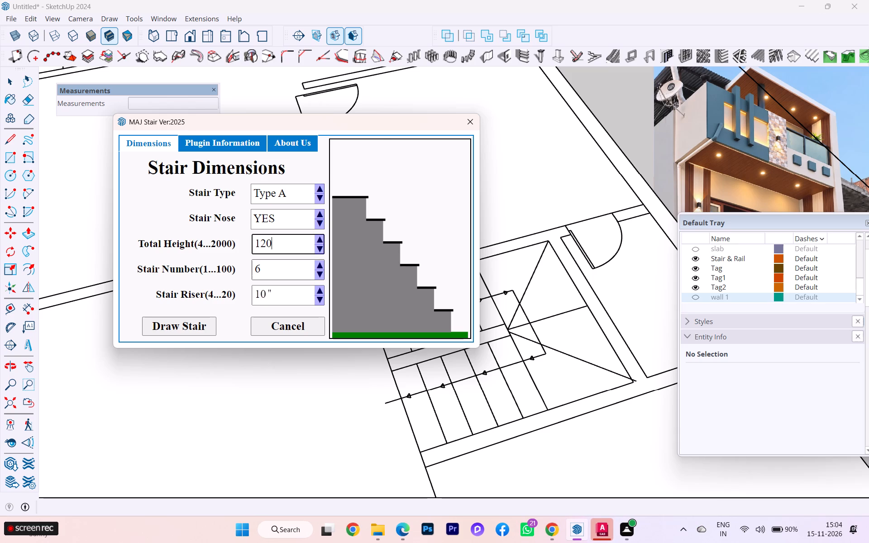
left_click(272, 268)
key("BackSpace")
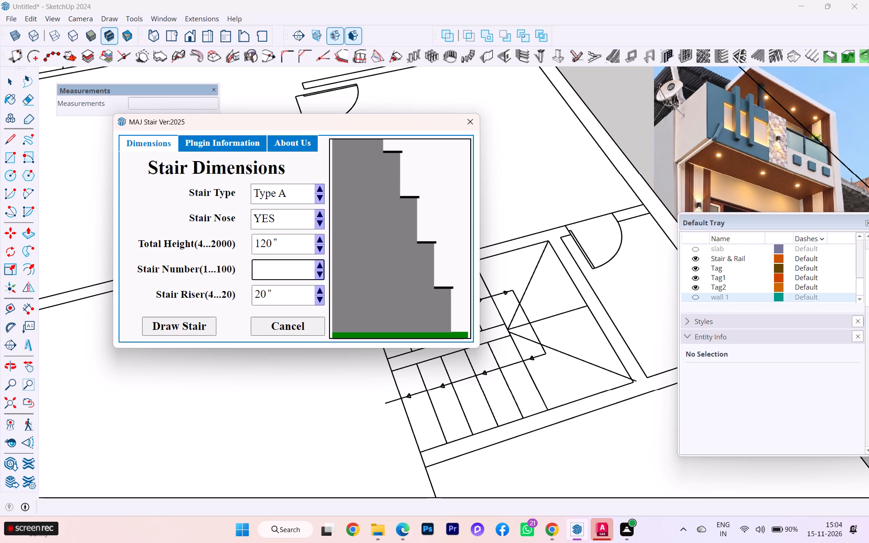
type("12")
left_click(217, 317)
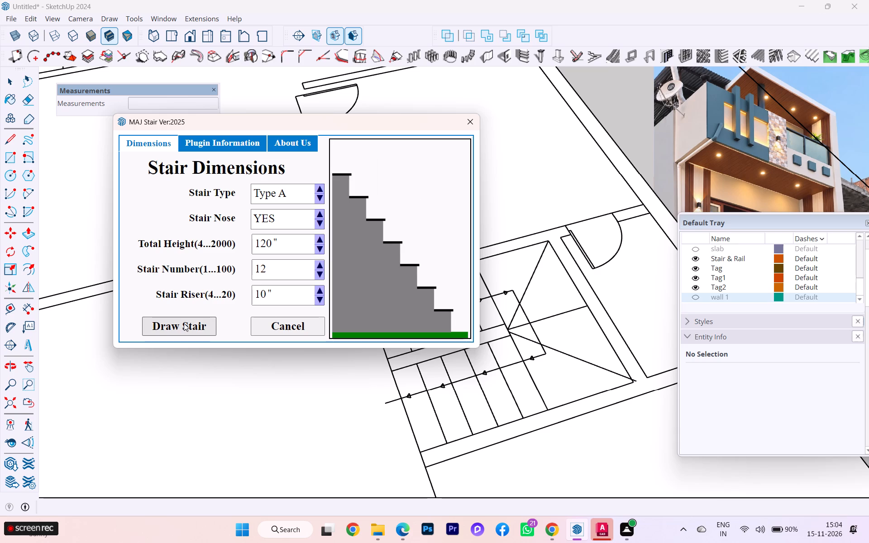
left_click(184, 323)
Set the stair entrance across the start line of the plan's first flight, from the central divider to the wall-side corner.
scroll(371, 309, "up", 8)
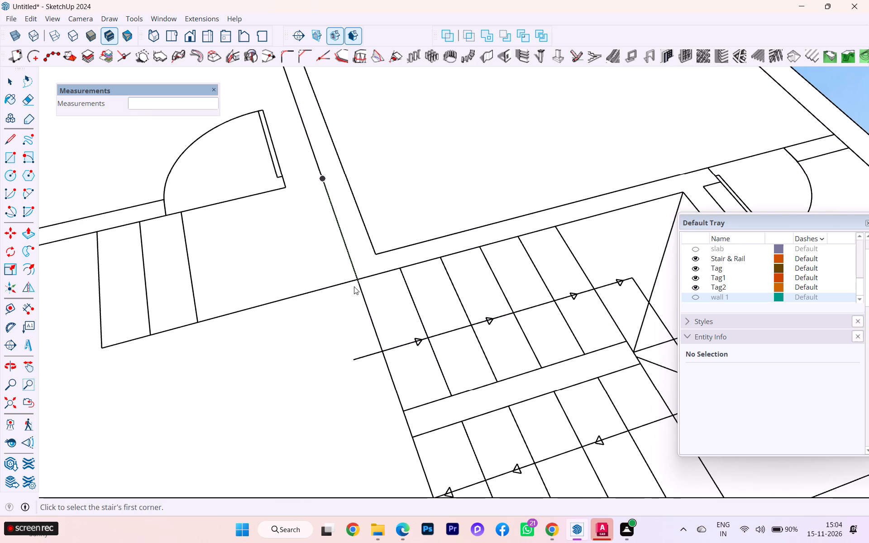
left_click(402, 409)
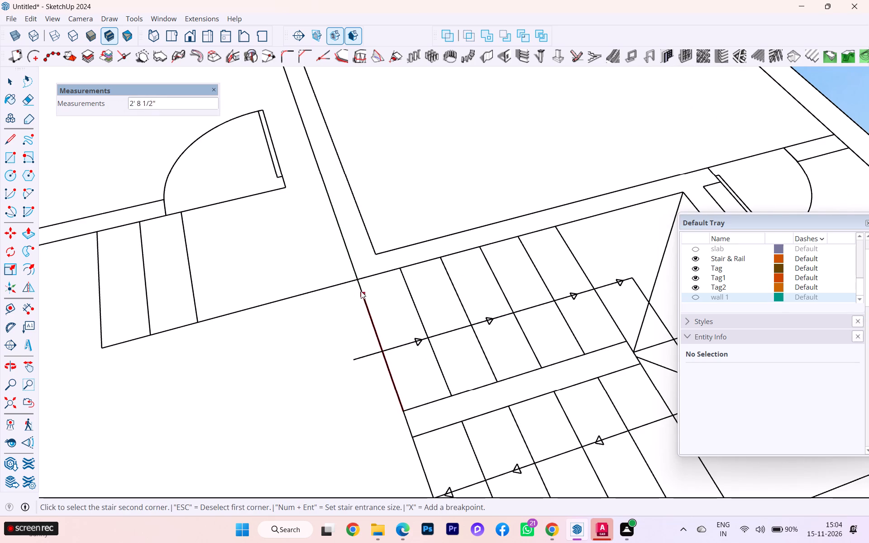
left_click(360, 283)
Define the first flight's five treads by picking each tread line's wall-side endpoint along the plan, up to the landing.
middle_click_drag(400, 274, 136, 255)
scroll(406, 262, "up", 3)
scroll(457, 267, "up", 7)
scroll(483, 263, "down", 1)
scroll(482, 263, "up", 2)
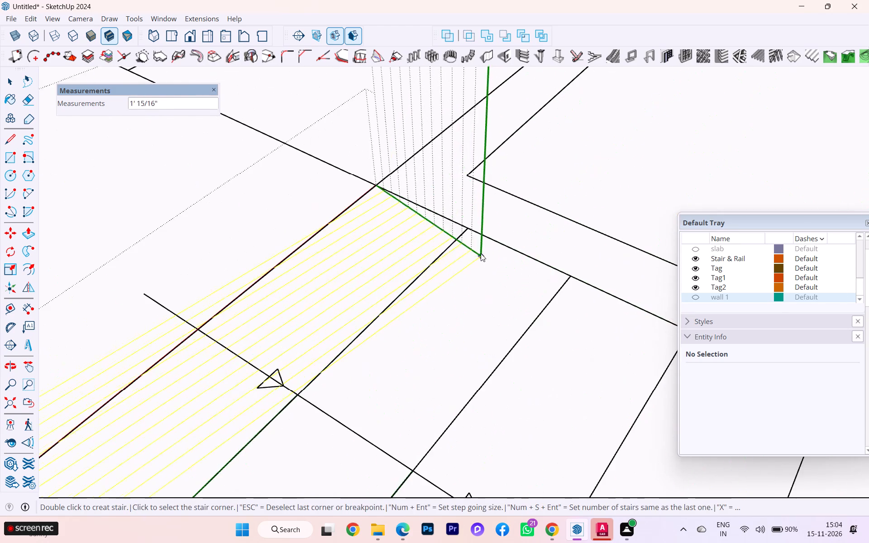
left_click(468, 226)
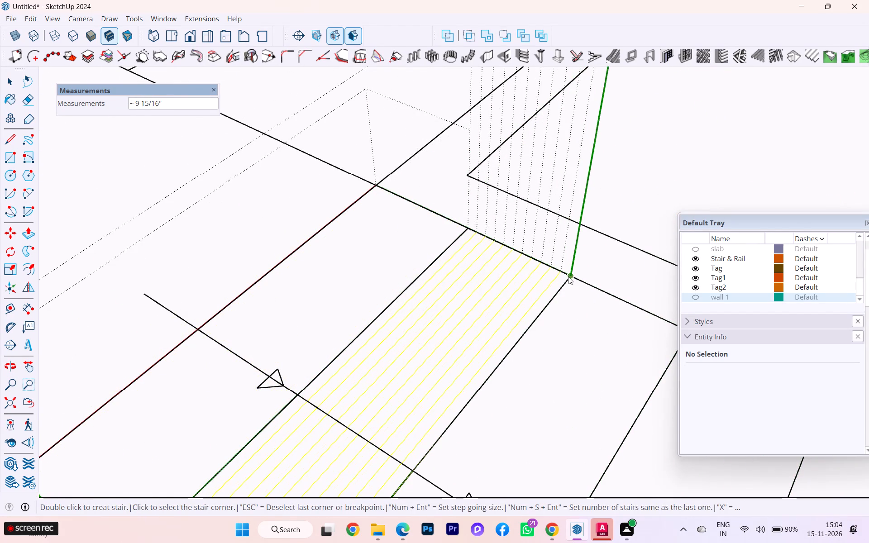
left_click(570, 276)
scroll(458, 256, "down", 2)
scroll(455, 257, "up", 1)
scroll(454, 257, "down", 2)
scroll(452, 257, "up", 2)
scroll(452, 257, "down", 2)
scroll(452, 257, "up", 2)
scroll(452, 257, "down", 9)
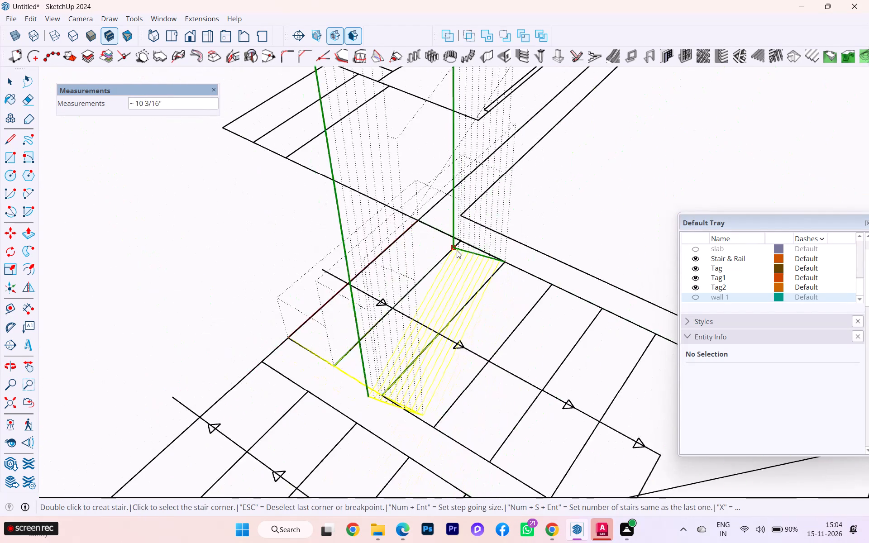
scroll(461, 242, "down", 4)
scroll(535, 280, "up", 6)
scroll(512, 272, "down", 2)
scroll(512, 272, "up", 3)
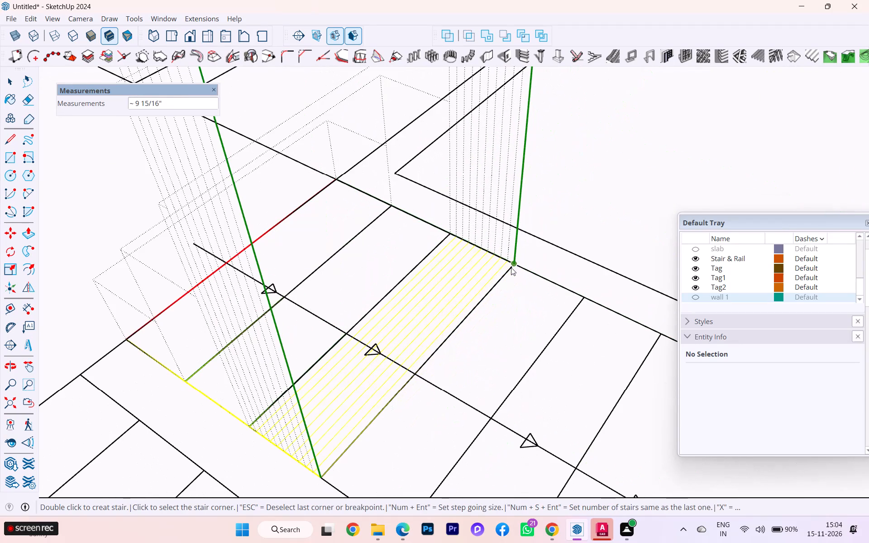
left_click(514, 262)
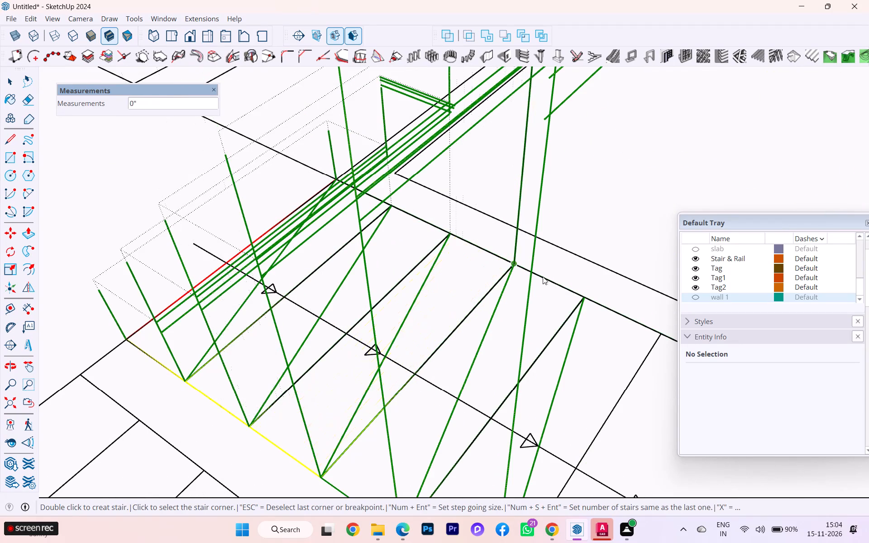
left_click(583, 298)
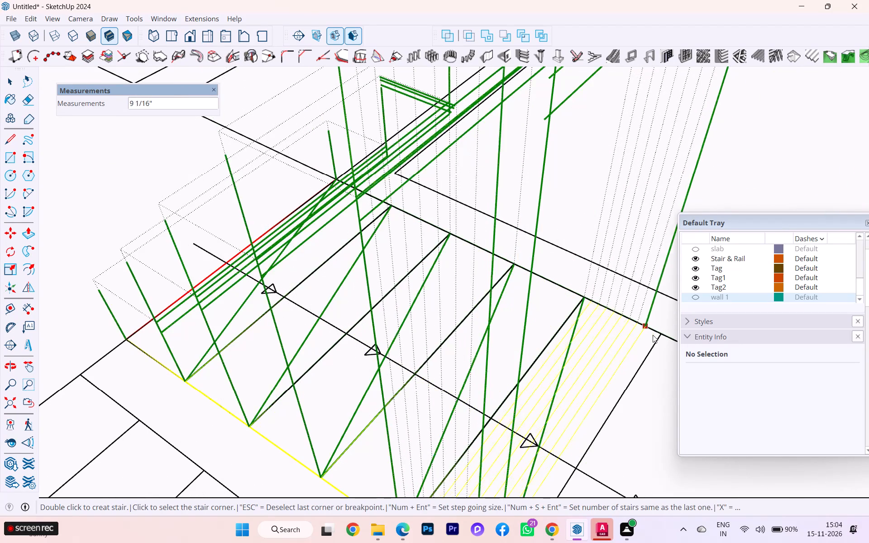
left_click(660, 334)
Extend the stair over the first half of the landing to the inside wall corner at the stairwell's end.
scroll(501, 291, "up", 2)
scroll(498, 290, "down", 8)
scroll(479, 271, "up", 1)
scroll(457, 262, "down", 4)
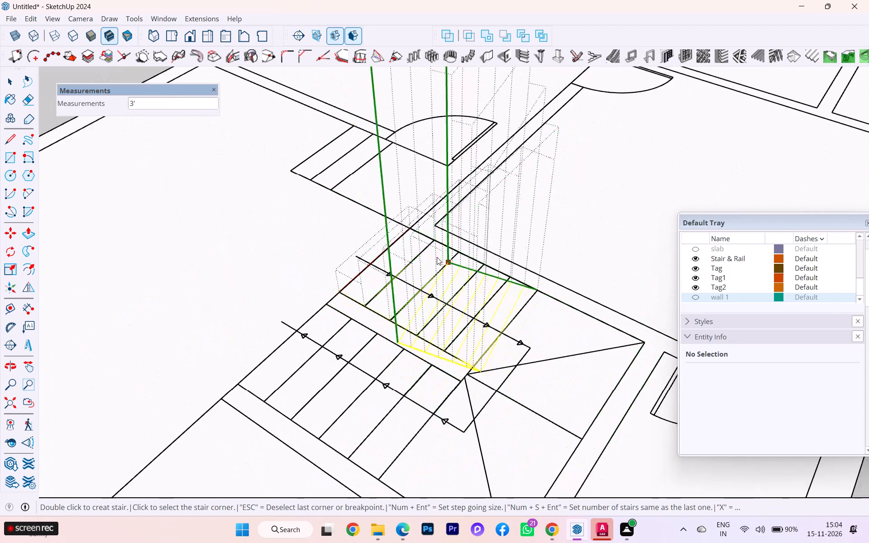
scroll(437, 257, "down", 3)
scroll(437, 257, "up", 1)
scroll(437, 257, "down", 1)
scroll(437, 257, "up", 1)
scroll(572, 327, "up", 6)
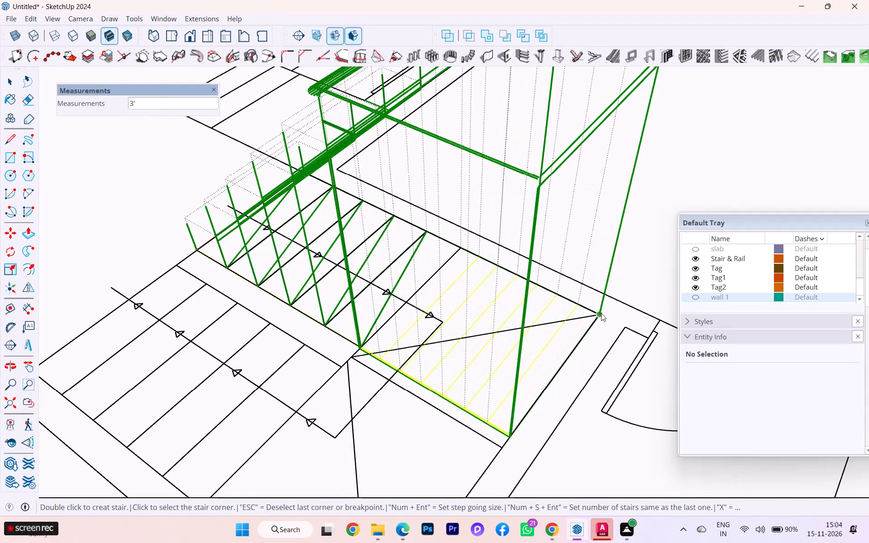
left_click(601, 313)
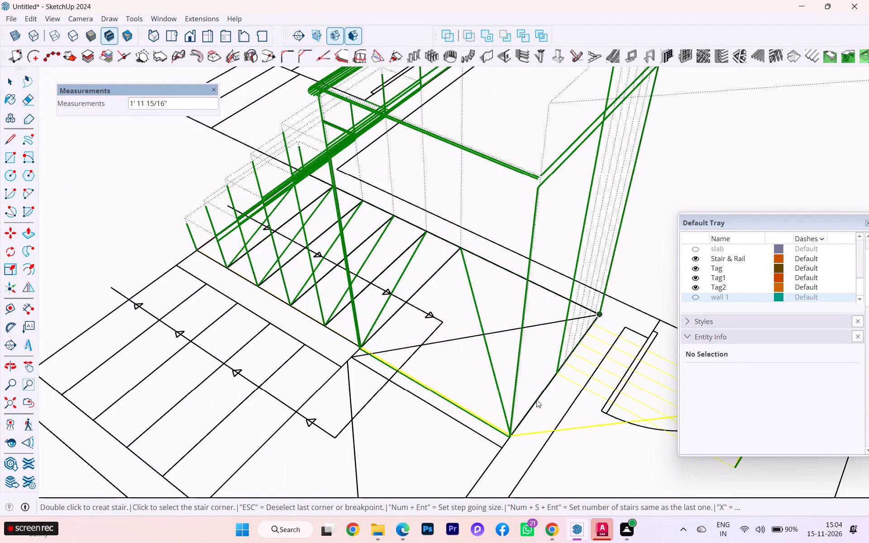
Turn the stair at the landing corner and add a section about 3' 7" long along the stairwell's end wall.
scroll(541, 317, "down", 9)
scroll(412, 353, "up", 2)
scroll(393, 329, "down", 1)
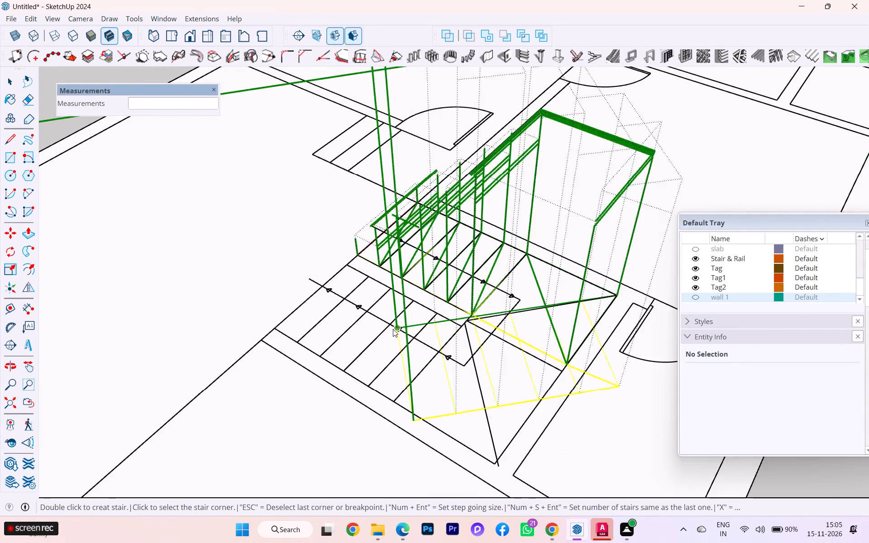
scroll(393, 329, "down", 1)
scroll(523, 381, "up", 2)
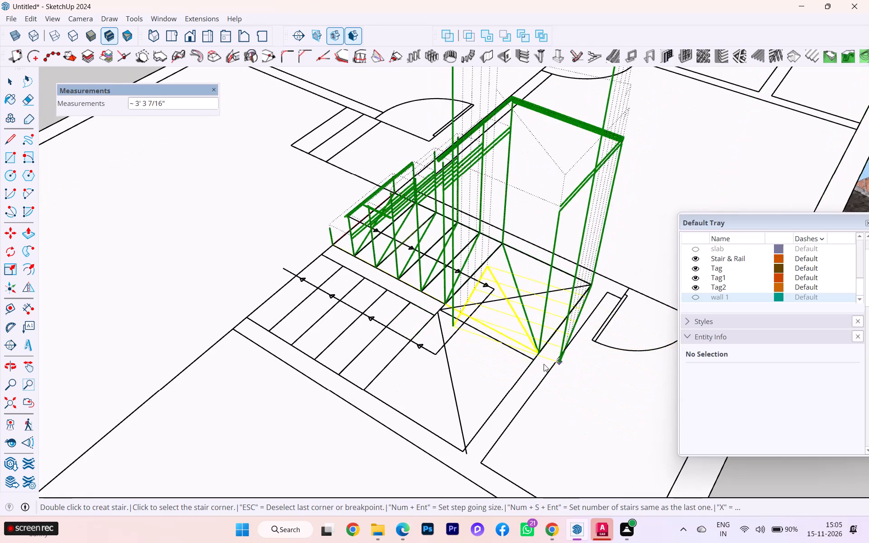
middle_click_drag(463, 367, 628, 386)
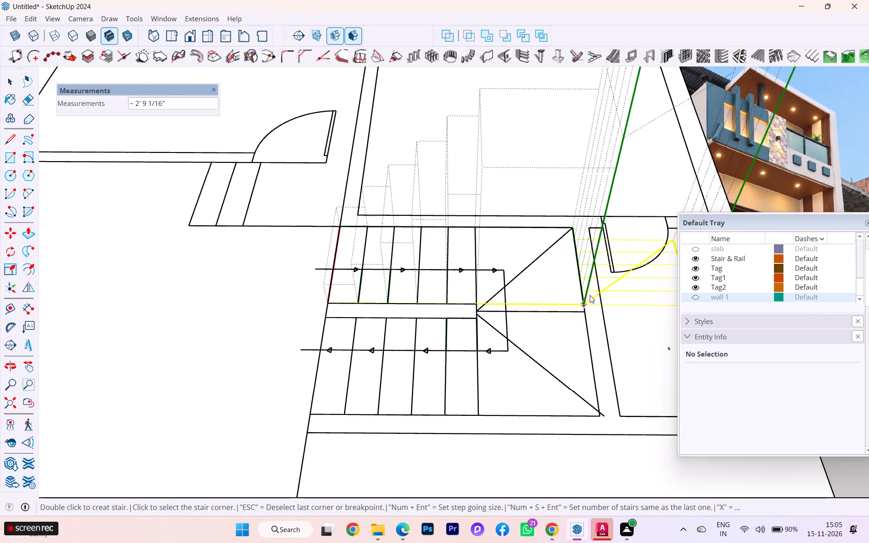
scroll(541, 338, "down", 1)
middle_click_drag(525, 362, 651, 374)
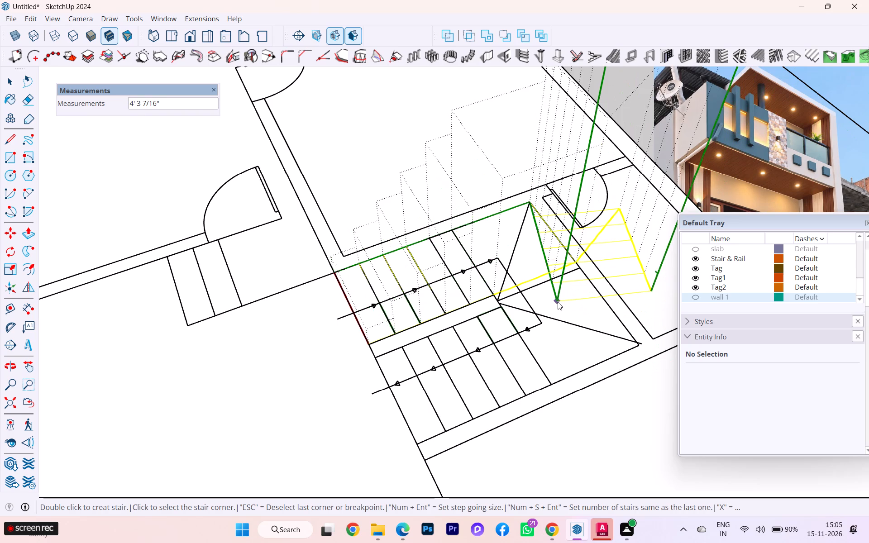
scroll(632, 335, "up", 2)
scroll(640, 339, "down", 2)
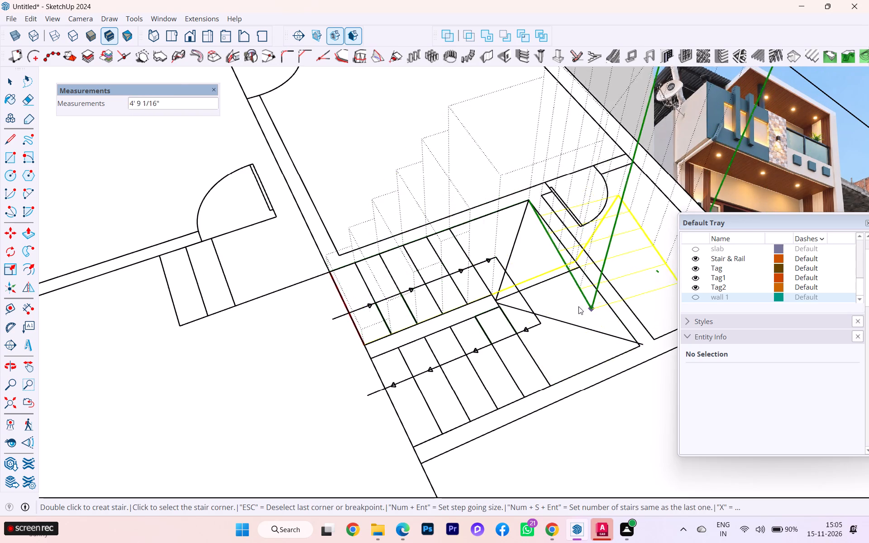
scroll(581, 307, "up", 3)
scroll(499, 318, "up", 3)
scroll(479, 295, "down", 1)
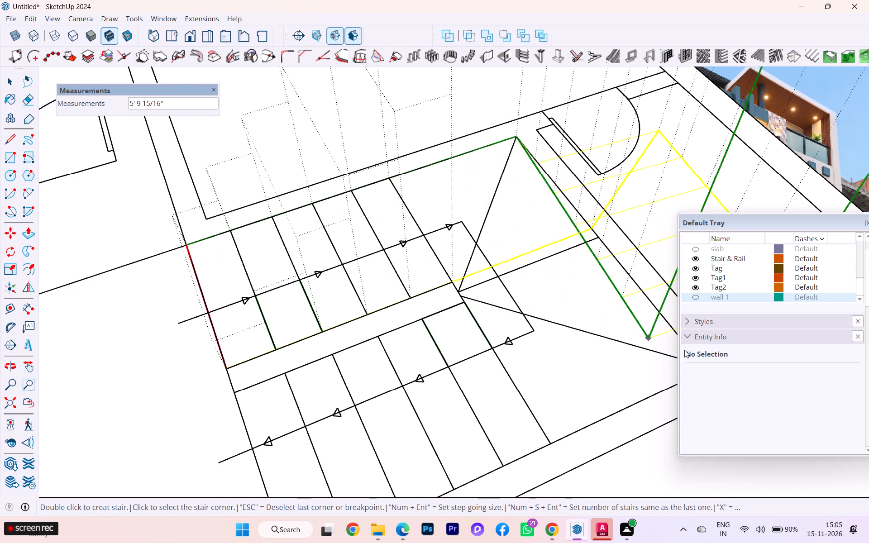
scroll(653, 348, "down", 3)
scroll(576, 329, "down", 5)
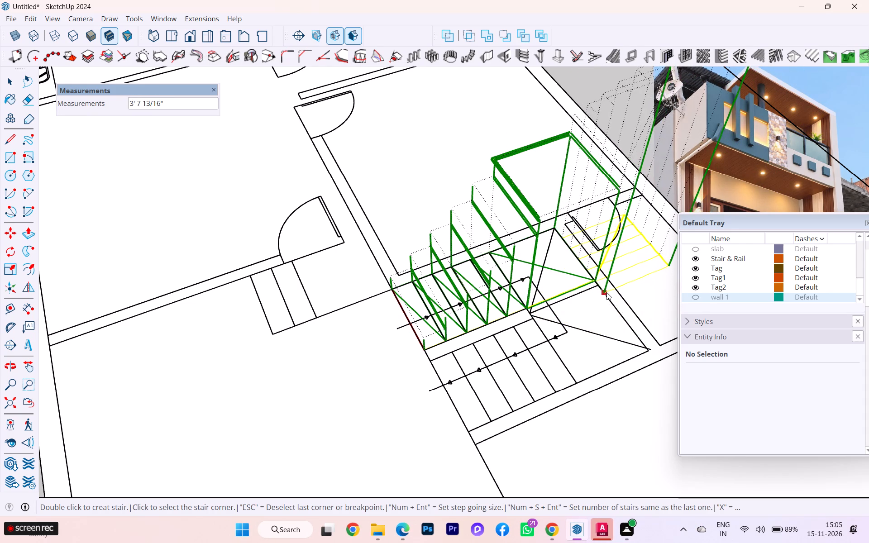
scroll(530, 314, "up", 3)
scroll(528, 322, "down", 1)
scroll(528, 322, "up", 4)
scroll(526, 314, "down", 2)
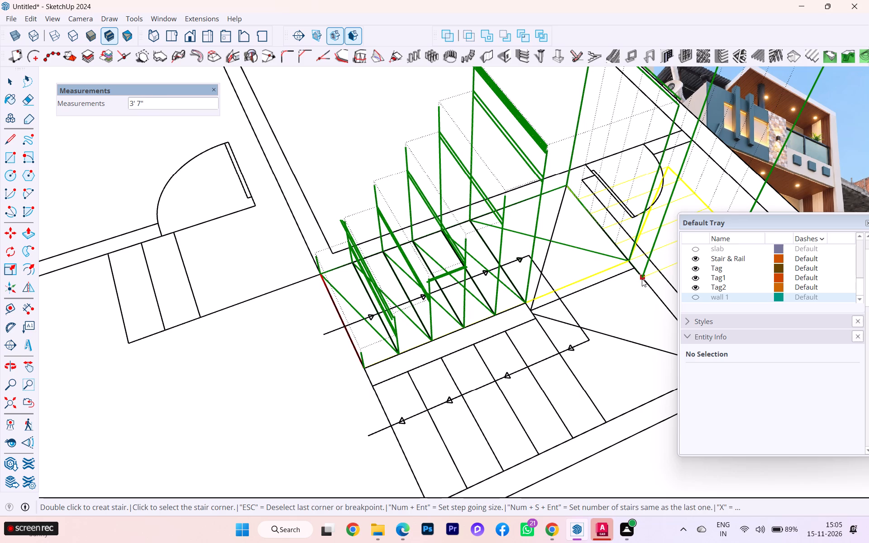
left_click(642, 279)
Bring the landing back to the inner corner where the return flight begins, beside the central divider.
scroll(597, 341, "down", 2)
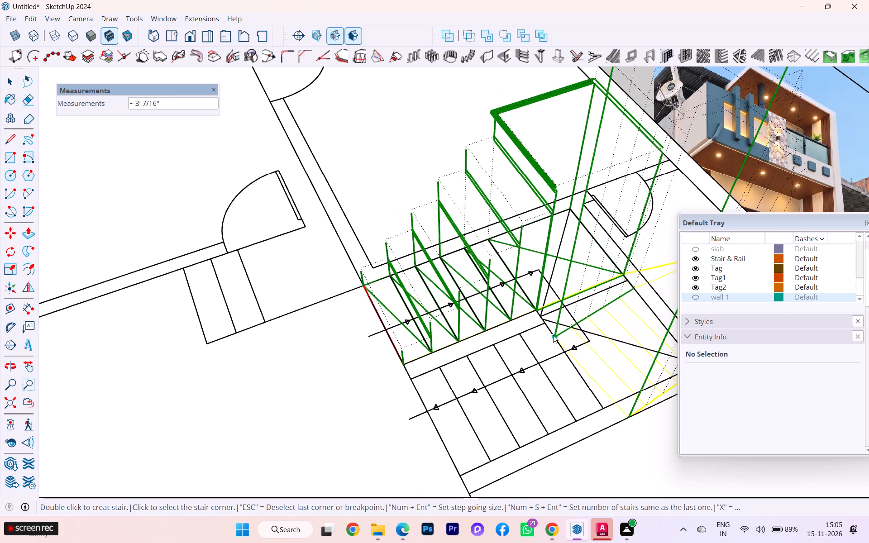
scroll(553, 335, "down", 1)
scroll(553, 335, "up", 4)
scroll(553, 323, "down", 1)
scroll(553, 323, "up", 6)
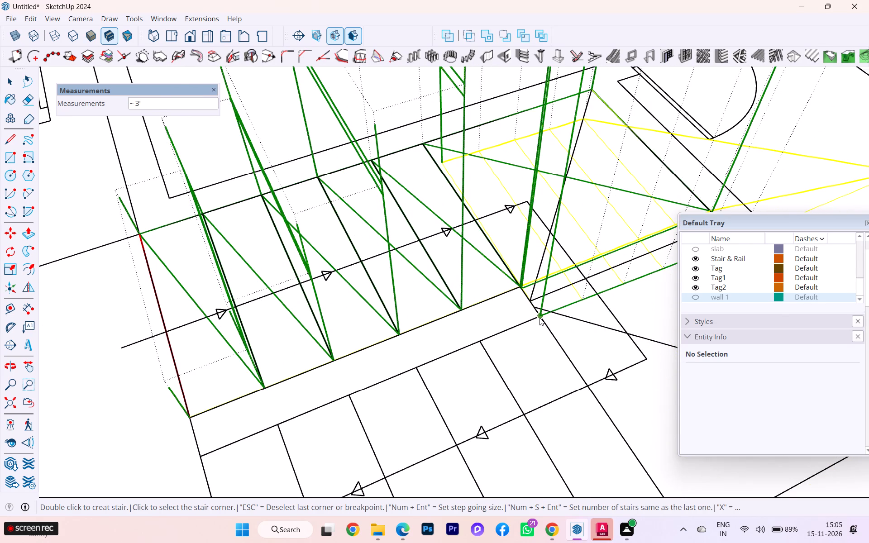
scroll(540, 318, "down", 1)
left_click(540, 318)
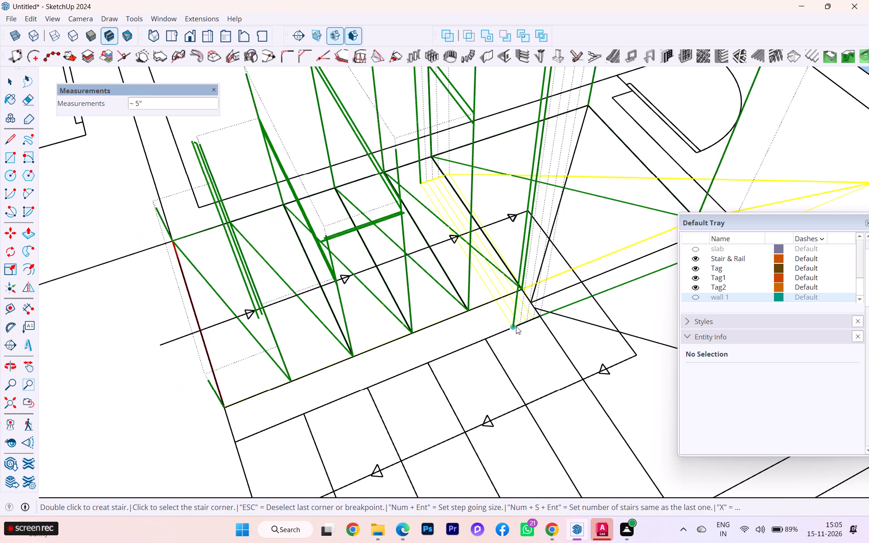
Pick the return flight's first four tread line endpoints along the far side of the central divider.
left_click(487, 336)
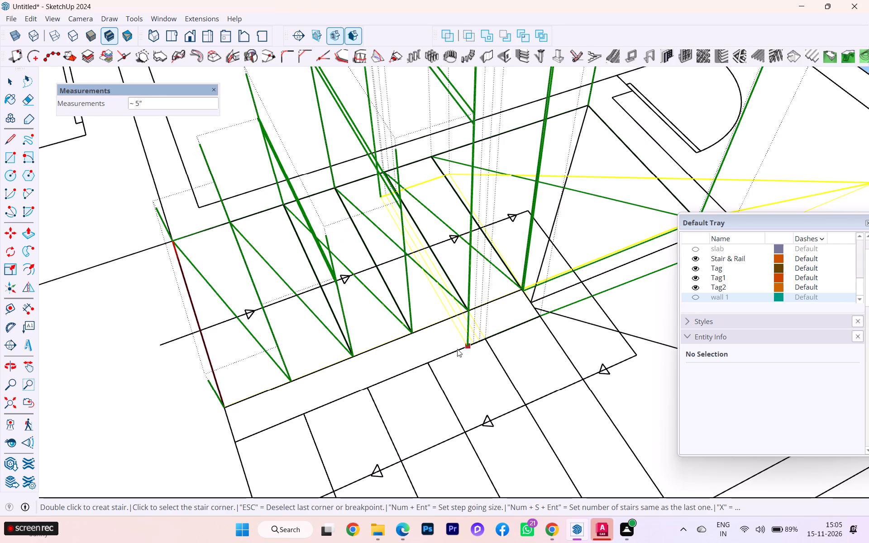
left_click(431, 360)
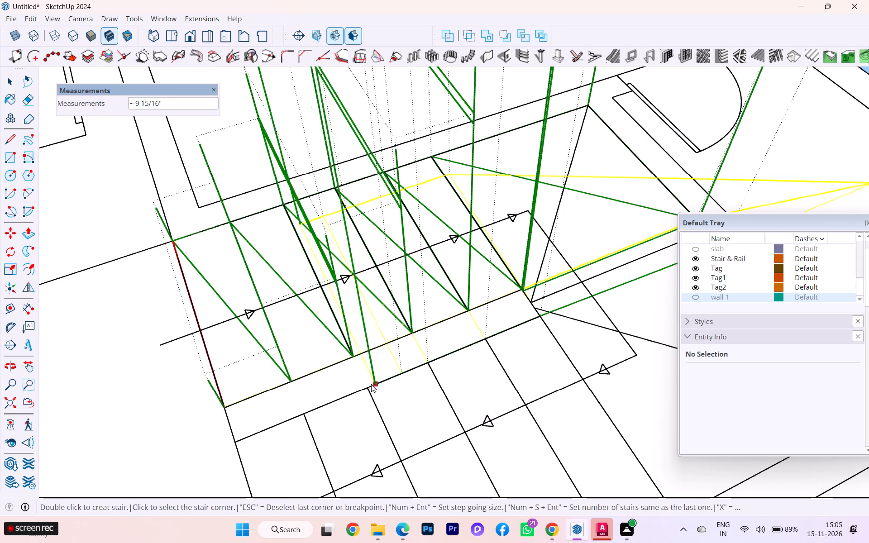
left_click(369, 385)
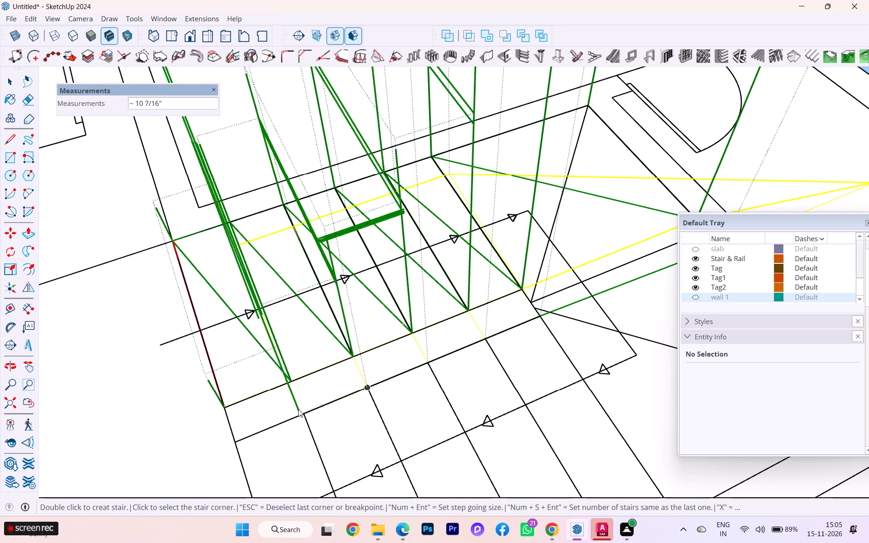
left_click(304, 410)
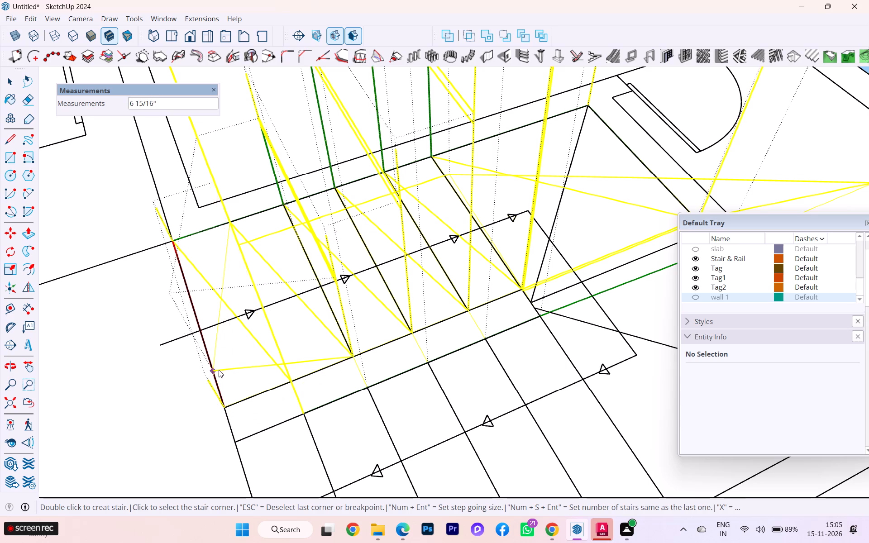
Deselect the picked stair corners one by one, back to the end of the first flight's fifth tread.
scroll(219, 370, "down", 1)
scroll(219, 370, "up", 3)
scroll(219, 370, "down", 1)
middle_click_drag(228, 368, 493, 367)
scroll(431, 314, "down", 6)
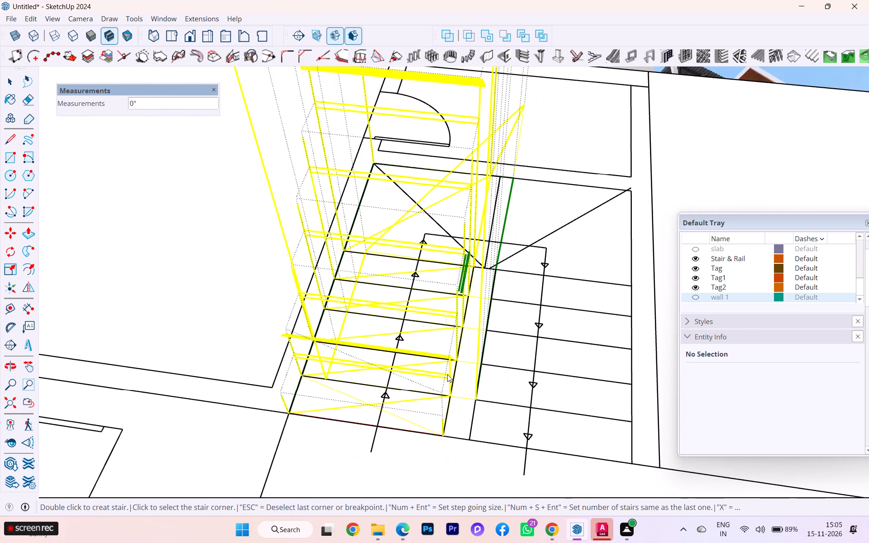
scroll(447, 374, "down", 1)
key("Escape")
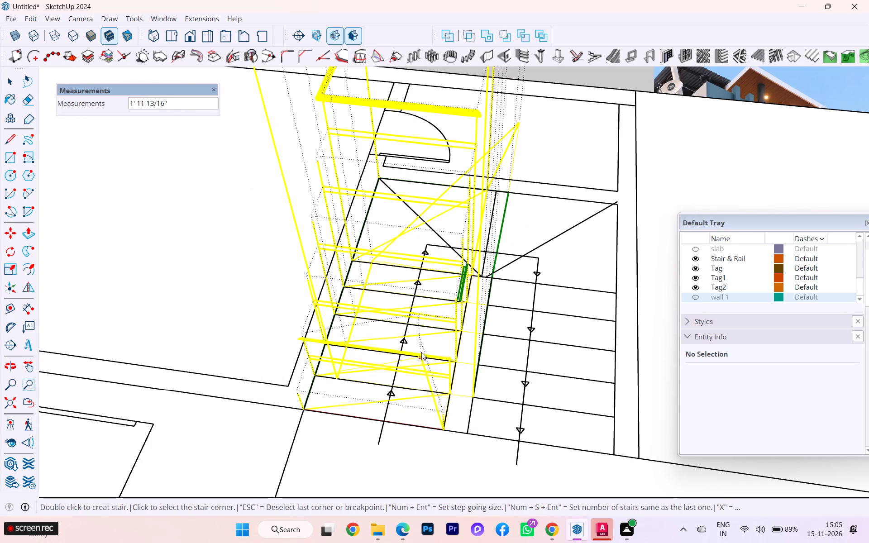
key("Escape")
key("Escape")
key("Escape")
key("Escape")
key("Escape")
scroll(530, 265, "up", 2)
scroll(534, 250, "down", 1)
scroll(535, 248, "up", 2)
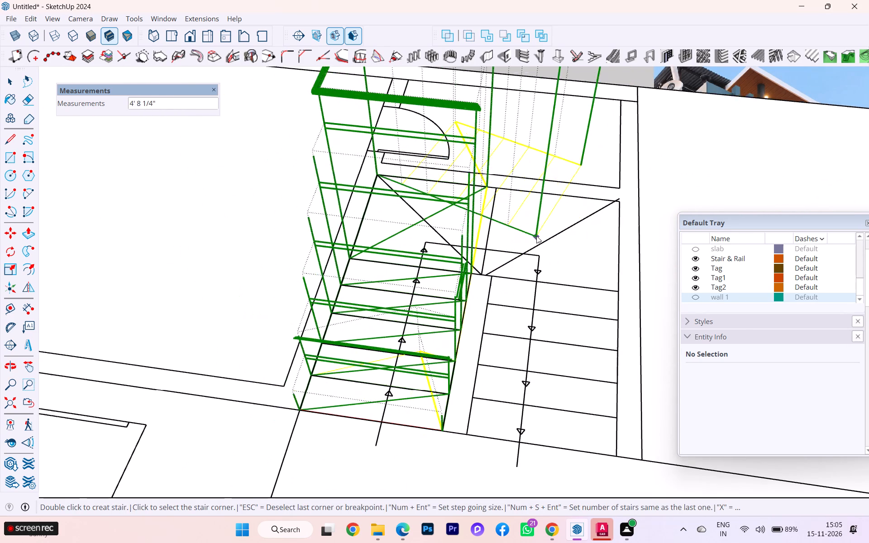
key("Escape")
Extend the stair about 3' over the landing's first half to the inside wall corner at the stairwell's end.
scroll(544, 249, "down", 1)
middle_click_drag(472, 282, 126, 287)
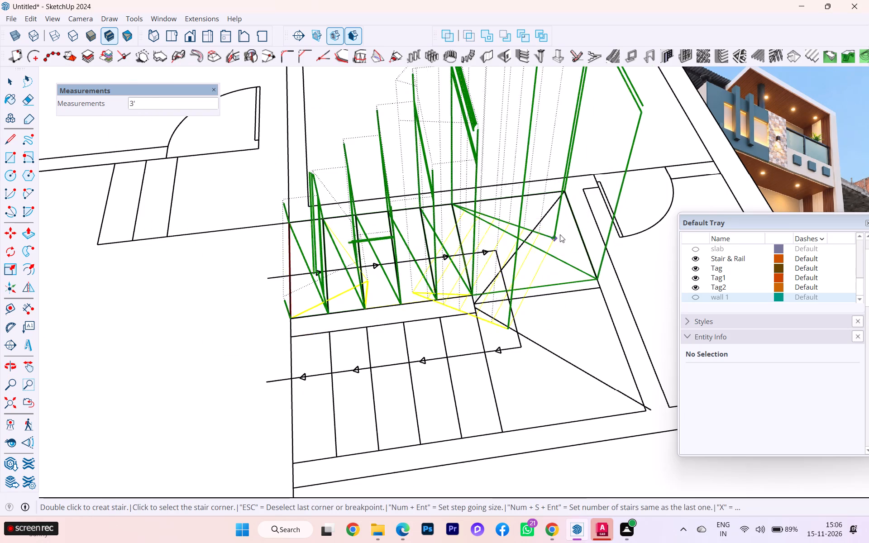
scroll(570, 230, "up", 3)
scroll(624, 188, "up", 3)
scroll(528, 168, "up", 1)
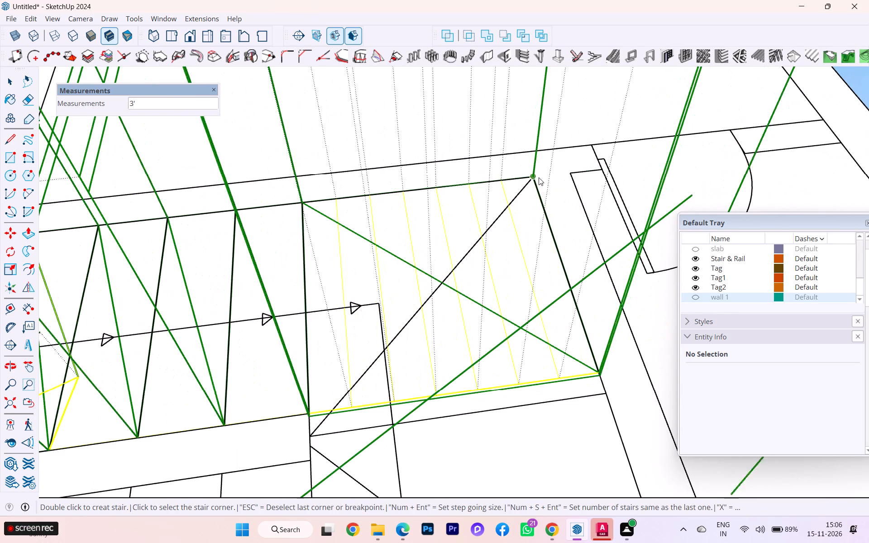
scroll(536, 178, "up", 4)
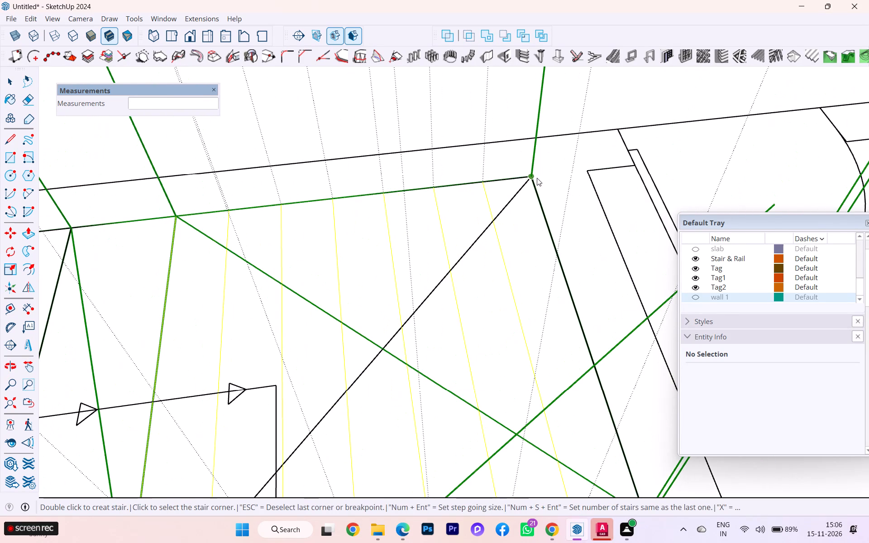
left_click(537, 177)
Extend the landing about 6' 6" along the stairwell's end wall to the opposite inside corner.
scroll(532, 167, "down", 1)
scroll(532, 167, "up", 1)
scroll(532, 167, "down", 2)
scroll(531, 167, "up", 1)
scroll(530, 169, "down", 3)
scroll(529, 169, "up", 1)
scroll(529, 170, "down", 4)
scroll(528, 172, "up", 1)
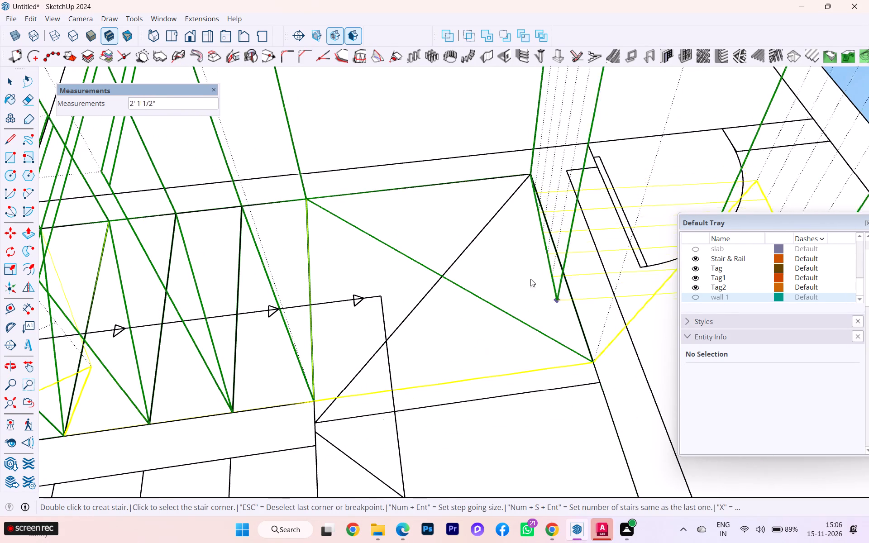
scroll(517, 255, "down", 1)
scroll(517, 255, "up", 1)
scroll(517, 255, "down", 8)
scroll(561, 326, "down", 3)
scroll(616, 396, "down", 2)
scroll(615, 397, "up", 2)
scroll(614, 400, "down", 1)
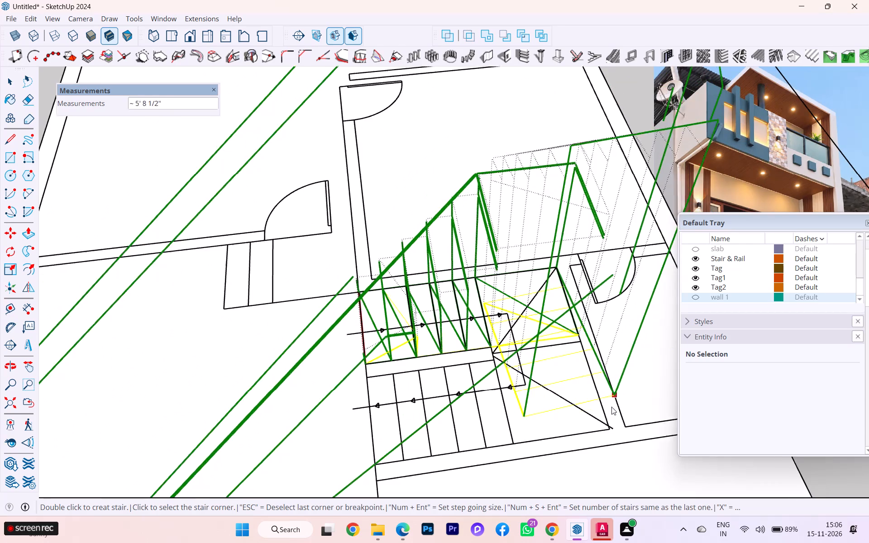
scroll(612, 427, "up", 3)
scroll(612, 427, "down", 2)
scroll(612, 427, "up", 1)
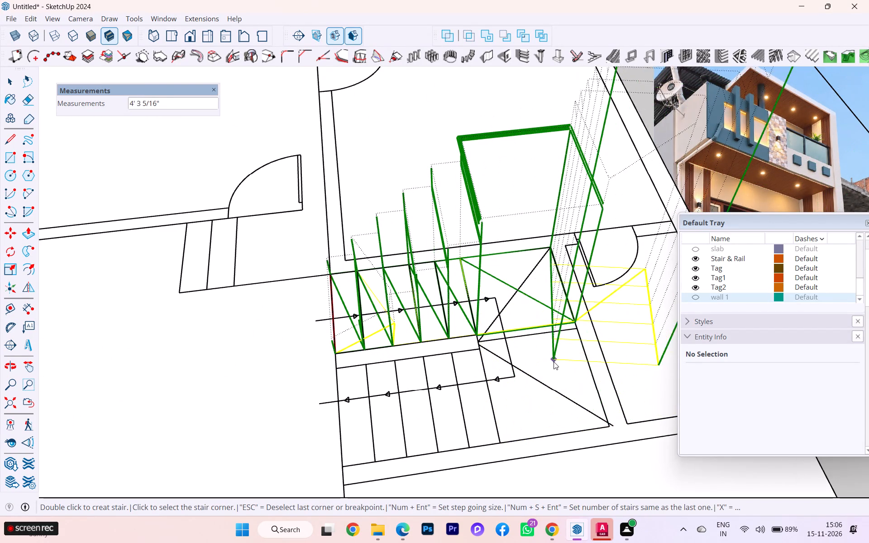
left_click(614, 431)
Bring the landing back about 3' 1" along the opposite side wall to the return flight's first tread line.
scroll(406, 428, "down", 2)
middle_click_drag(421, 427, 685, 427)
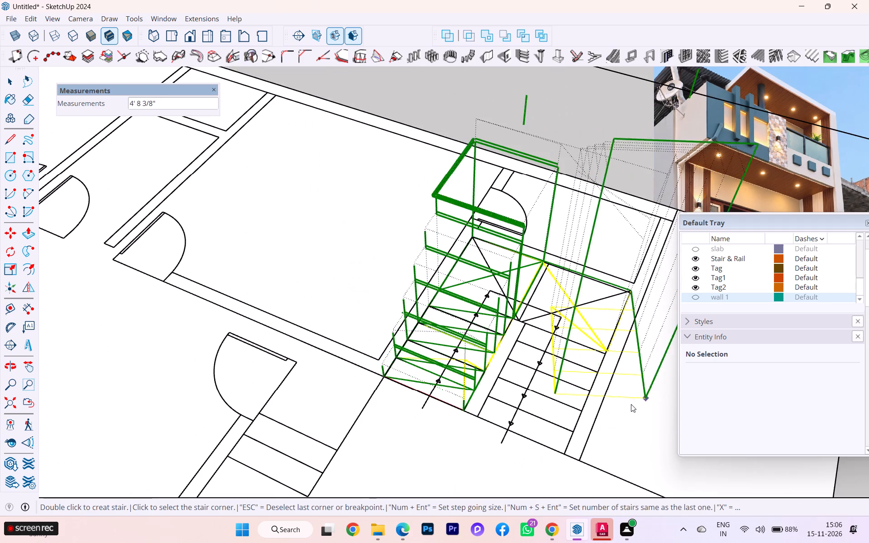
scroll(591, 418, "up", 3)
scroll(606, 333, "up", 3)
scroll(573, 320, "down", 1)
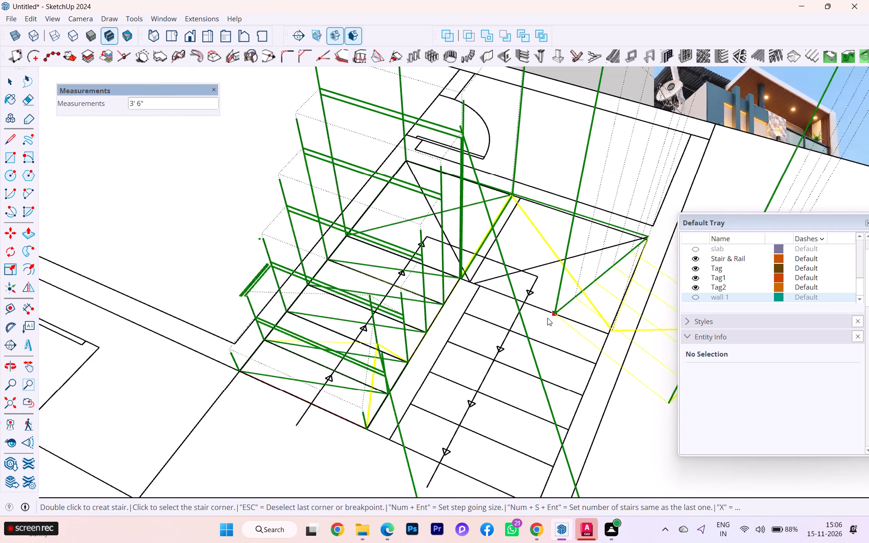
scroll(540, 317, "down", 1)
scroll(605, 339, "up", 2)
middle_click_drag(577, 353, 640, 335)
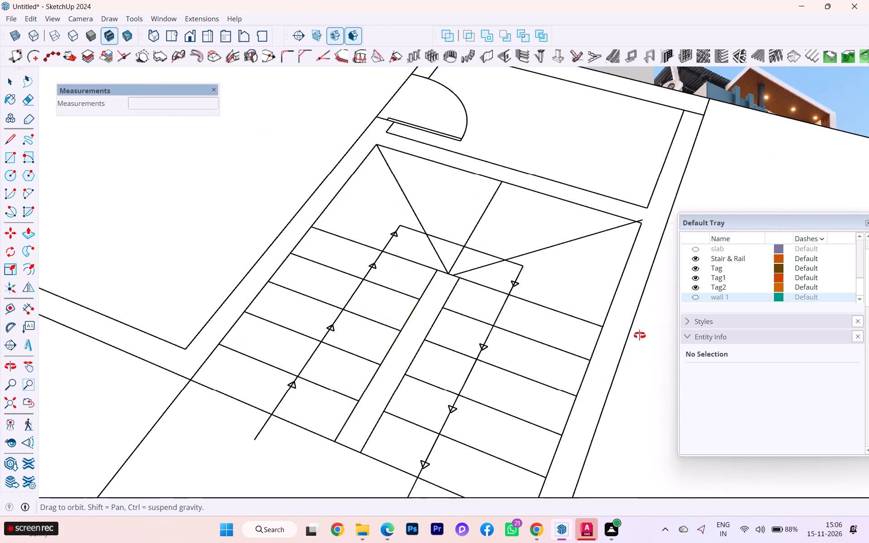
middle_click_drag(640, 335, 697, 310)
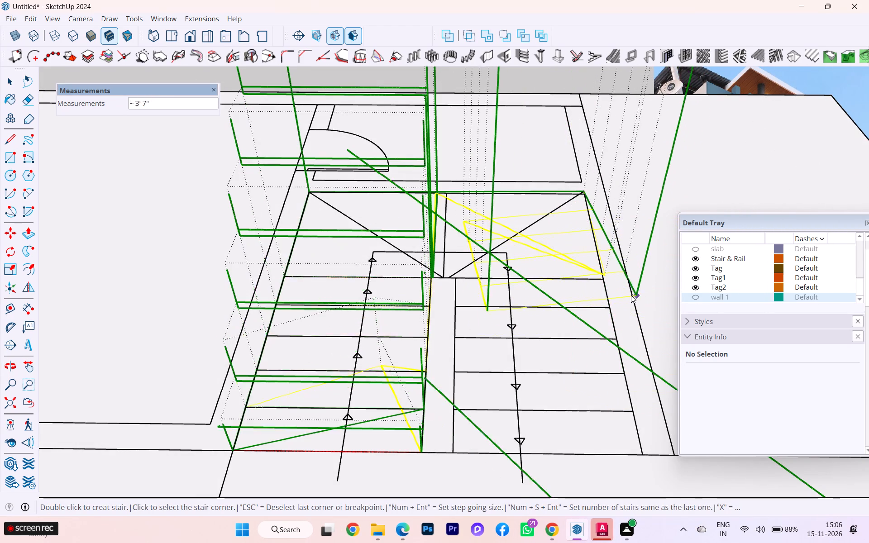
left_click(606, 282)
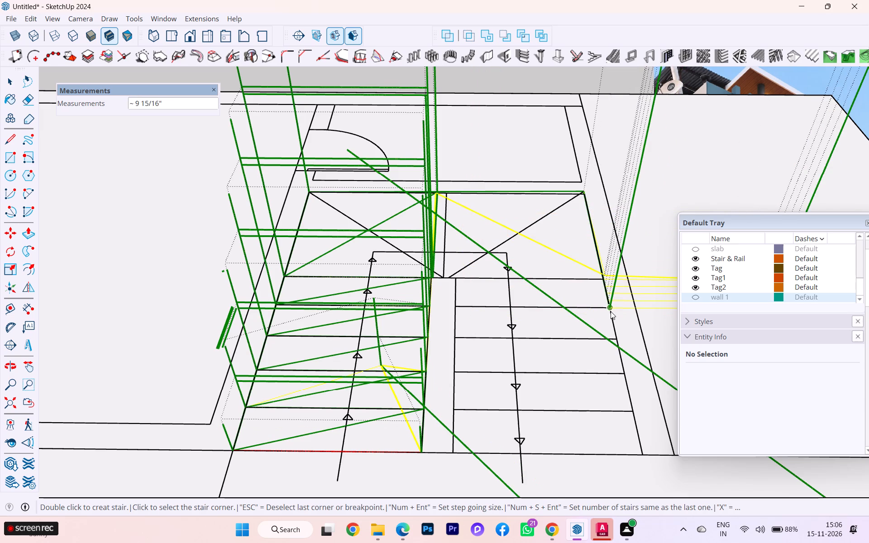
Define the return flight's next four treads by picking each tread line's wall-side endpoint, about 10" apart.
left_click(611, 311)
left_click(622, 346)
left_click(628, 374)
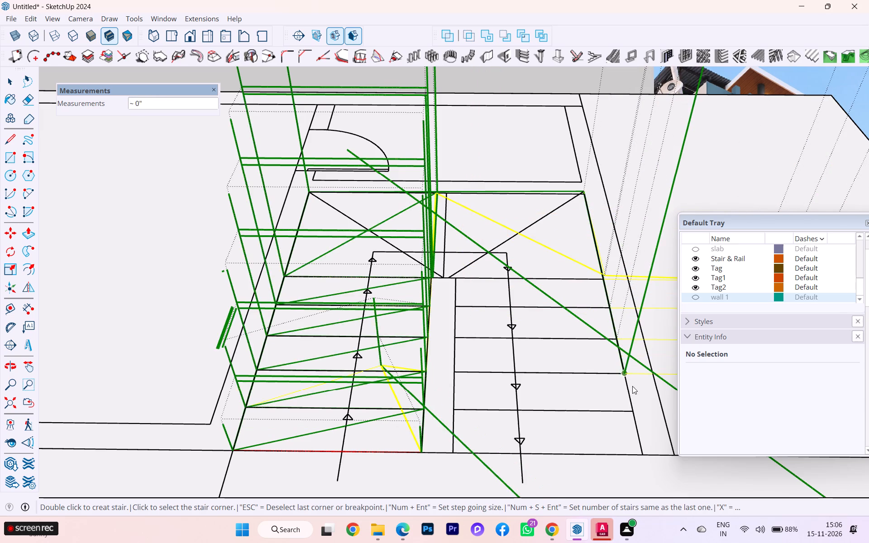
left_click(636, 413)
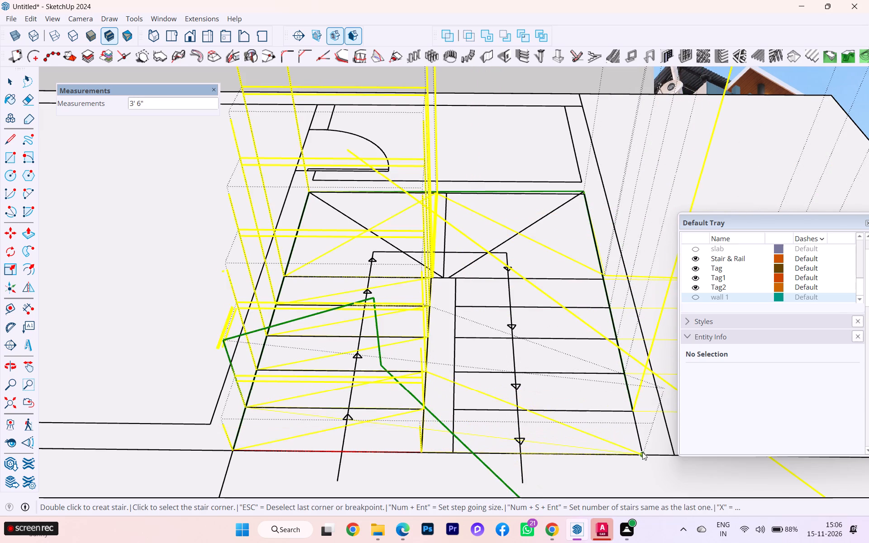
Define the first flight's inner side by picking its five tread line endpoints along the central divider, up to the landing.
scroll(426, 420, "up", 1)
scroll(426, 420, "down", 2)
scroll(426, 420, "up", 12)
scroll(416, 424, "down", 1)
scroll(416, 424, "up", 4)
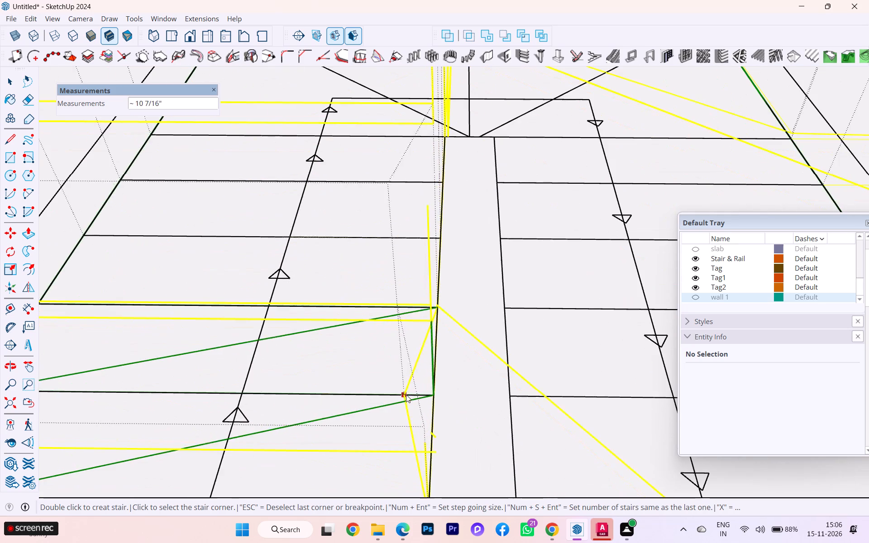
left_click(434, 395)
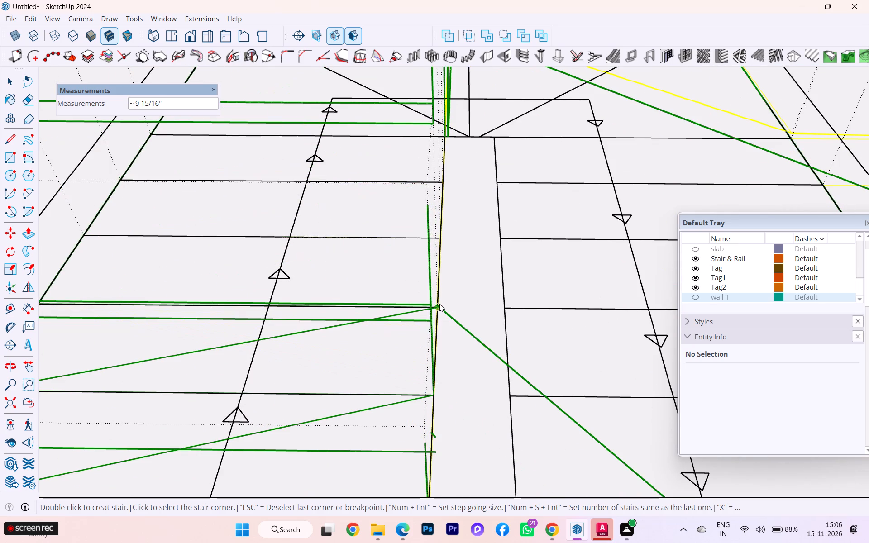
scroll(438, 310, "down", 2)
middle_click_drag(426, 323, 209, 375)
scroll(358, 304, "up", 2)
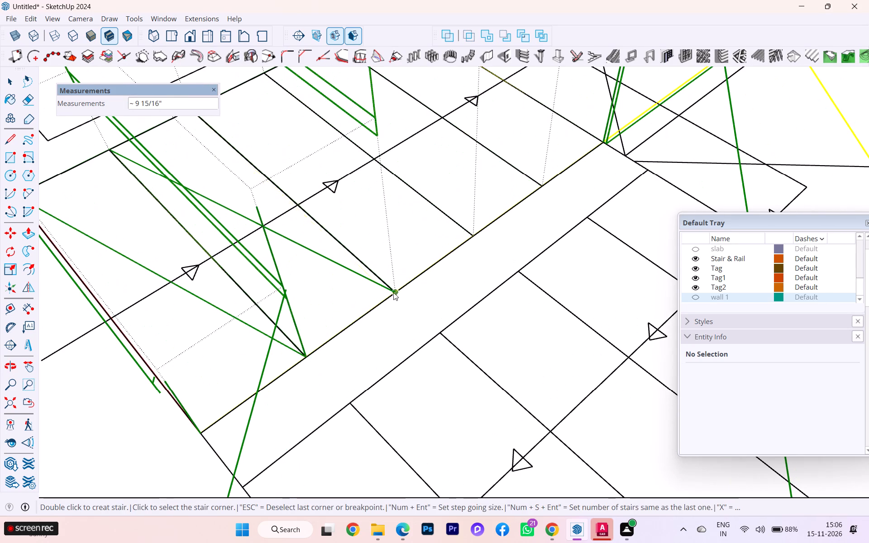
left_click(395, 292)
left_click(473, 239)
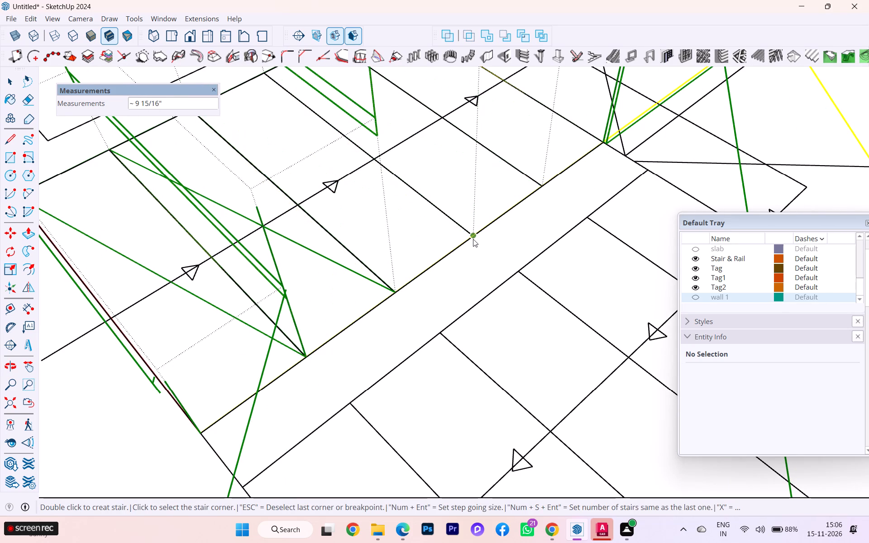
left_click(542, 186)
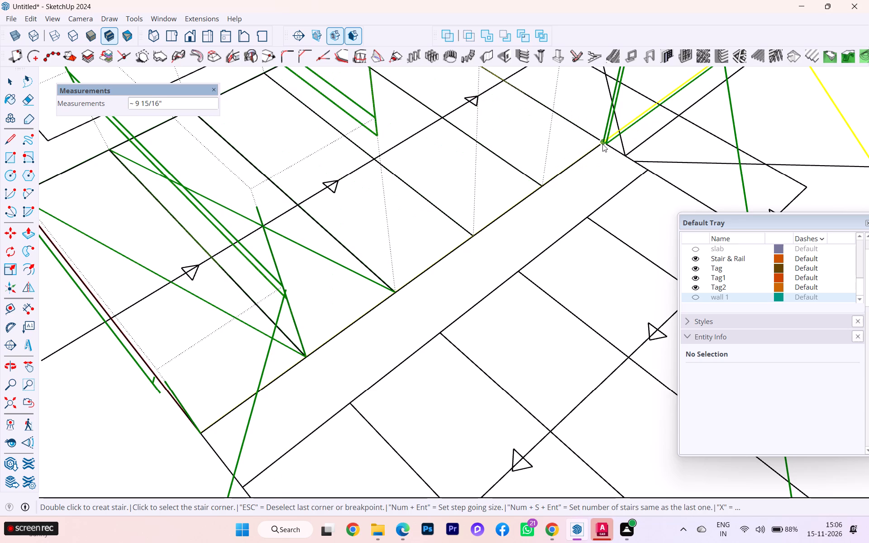
left_click(602, 144)
Carry the inner side 6" across the end of the central divider to the corner where the return flight begins.
scroll(654, 114, "up", 2)
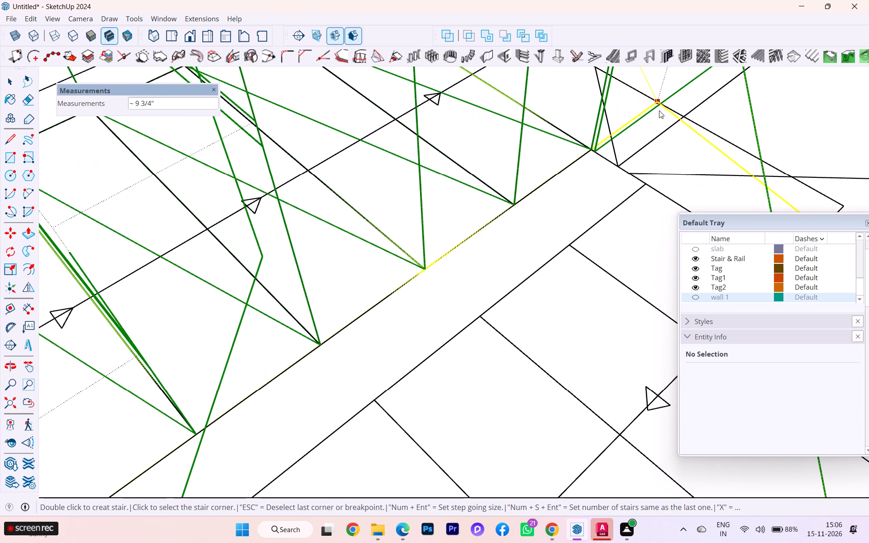
scroll(574, 147, "down", 2)
scroll(617, 179, "down", 1)
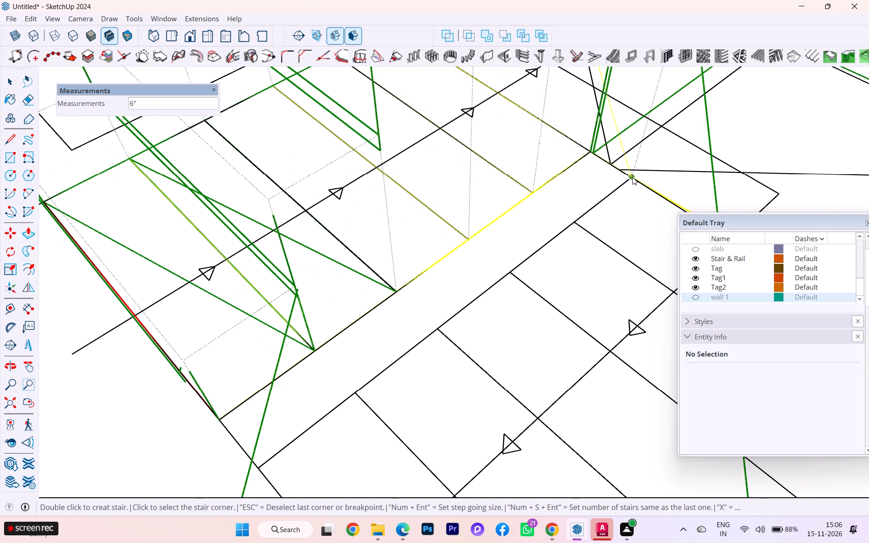
scroll(571, 172, "down", 1)
scroll(570, 172, "up", 6)
scroll(568, 172, "down", 5)
scroll(449, 160, "down", 1)
scroll(448, 160, "up", 1)
scroll(445, 160, "down", 1)
scroll(444, 160, "up", 2)
scroll(581, 172, "down", 2)
scroll(584, 173, "up", 1)
scroll(584, 173, "down", 1)
scroll(496, 159, "down", 2)
scroll(496, 159, "up", 3)
scroll(496, 159, "down", 2)
scroll(496, 159, "up", 1)
scroll(496, 159, "down", 2)
scroll(497, 157, "up", 2)
scroll(497, 157, "down", 1)
scroll(499, 157, "up", 2)
scroll(508, 161, "down", 1)
scroll(589, 178, "down", 3)
scroll(485, 160, "down", 2)
scroll(485, 160, "up", 3)
scroll(485, 160, "down", 1)
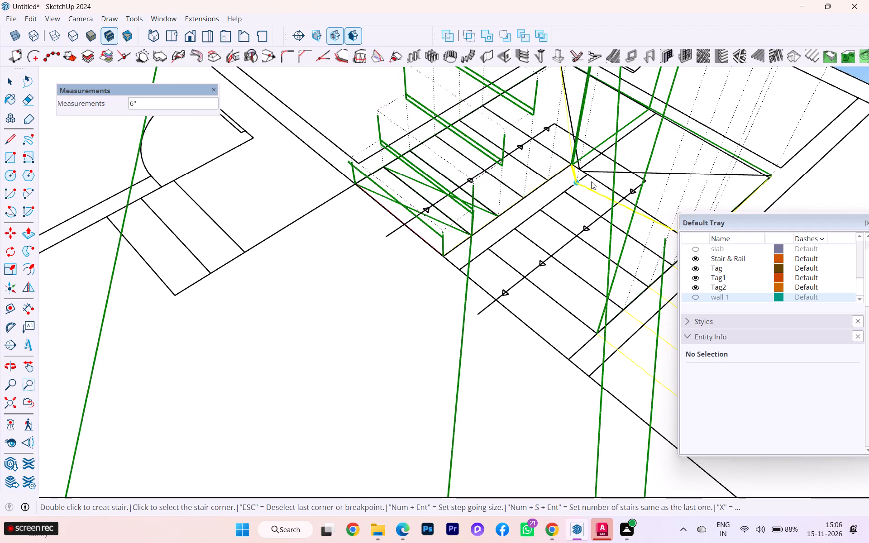
scroll(592, 176, "up", 1)
scroll(591, 175, "down", 2)
scroll(591, 175, "up", 1)
left_click(590, 173)
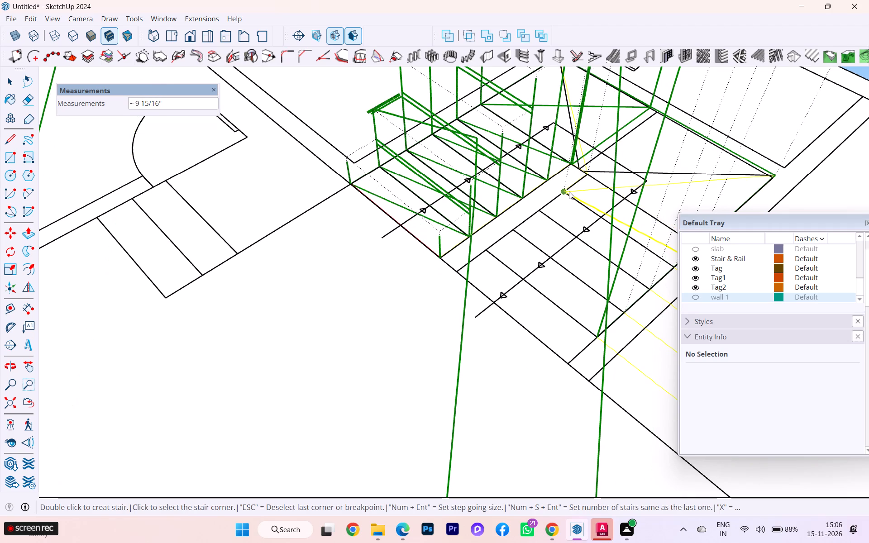
Define the return flight's inner side by picking each tread line's endpoint along the divider, down to the flight's end.
left_click(569, 191)
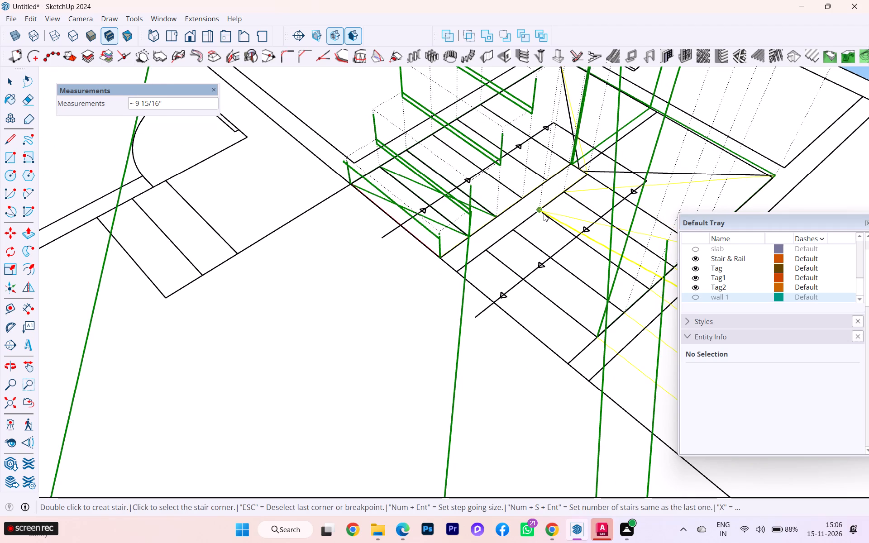
scroll(544, 208, "down", 7)
scroll(567, 205, "up", 3)
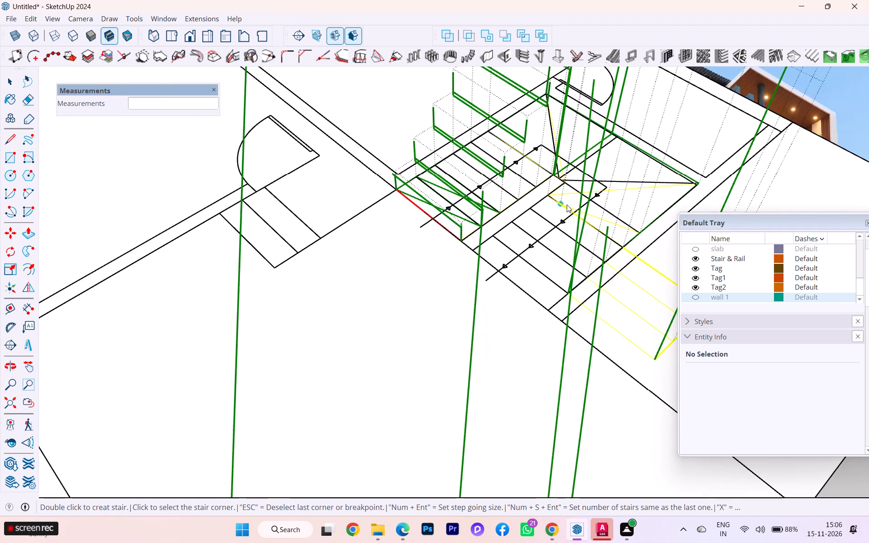
scroll(562, 210, "up", 2)
left_click(527, 205)
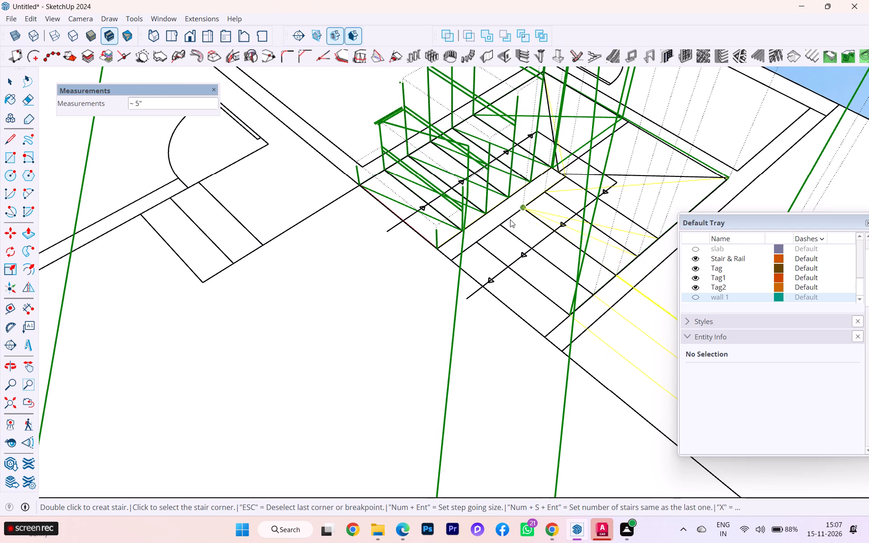
left_click(502, 227)
left_click(479, 243)
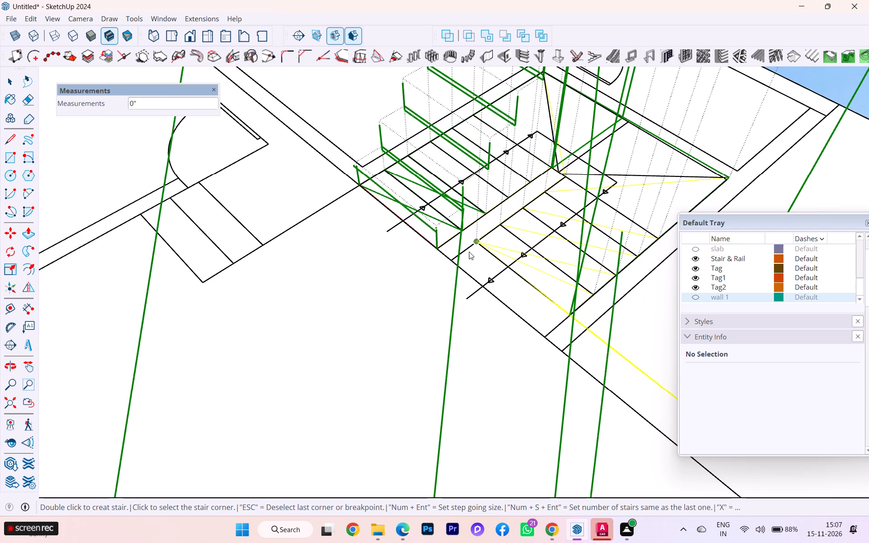
left_click(450, 262)
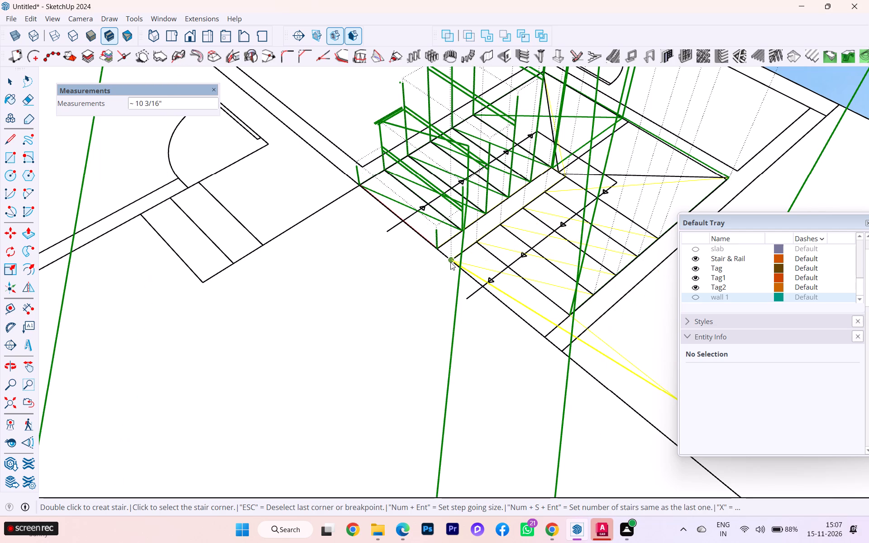
Create the stair from the picked corners, finishing at the divider-side end of the return flight.
double_click(450, 262)
scroll(354, 255, "down", 2)
scroll(352, 255, "up", 1)
scroll(351, 254, "down", 2)
scroll(351, 254, "up", 1)
scroll(339, 248, "down", 1)
middle_click_drag(348, 254, 842, 285)
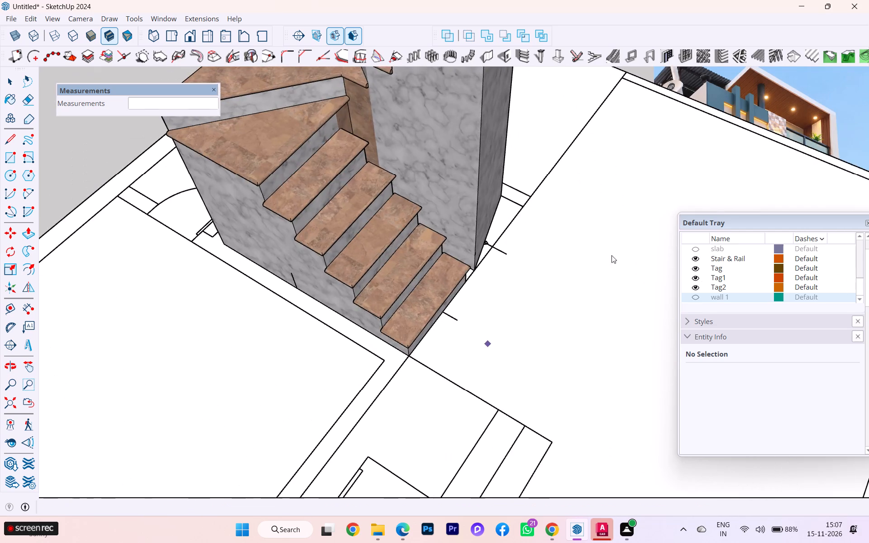
Examine the generated stair's flights, winders and side faces from several angles against the floor plan.
scroll(516, 250, "down", 3)
scroll(510, 250, "up", 1)
scroll(510, 251, "down", 1)
middle_click_drag(491, 256, 481, 367)
scroll(492, 239, "up", 1)
scroll(492, 238, "down", 2)
scroll(492, 238, "up", 1)
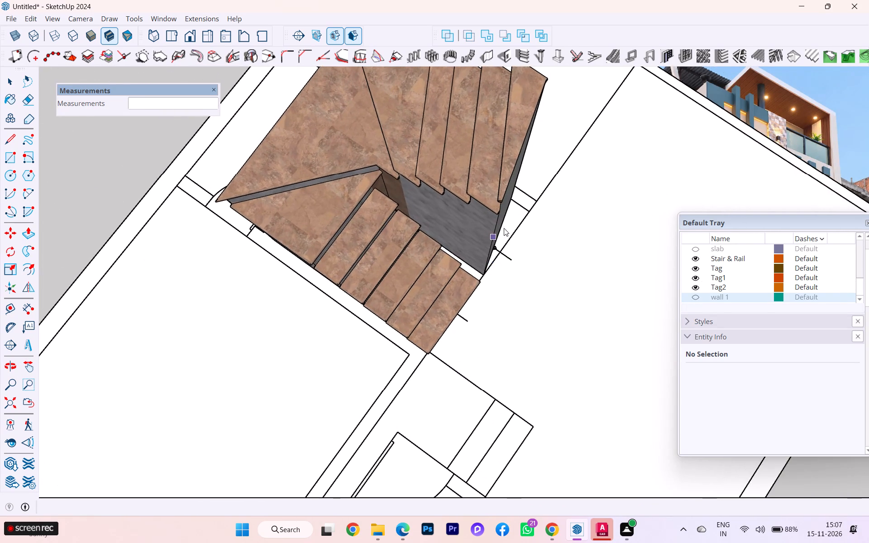
middle_click_drag(504, 228, 209, 193)
scroll(553, 234, "up", 4)
scroll(560, 229, "down", 2)
middle_click_drag(560, 229, 277, 235)
scroll(463, 267, "down", 4)
scroll(461, 266, "up", 2)
scroll(452, 260, "down", 5)
middle_click_drag(454, 260, 705, 221)
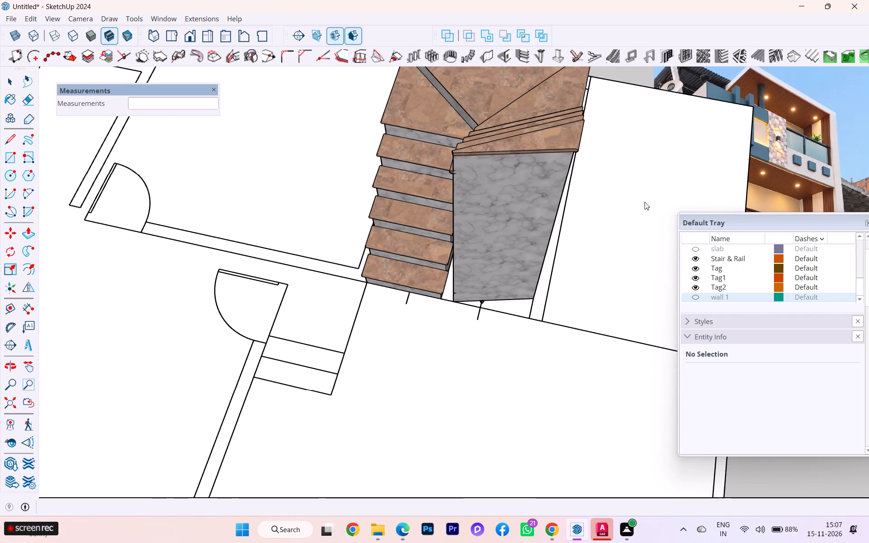
scroll(361, 206, "down", 1)
middle_click_drag(370, 206, 568, 169)
scroll(499, 158, "up", 5)
scroll(389, 164, "up", 5)
scroll(380, 172, "down", 2)
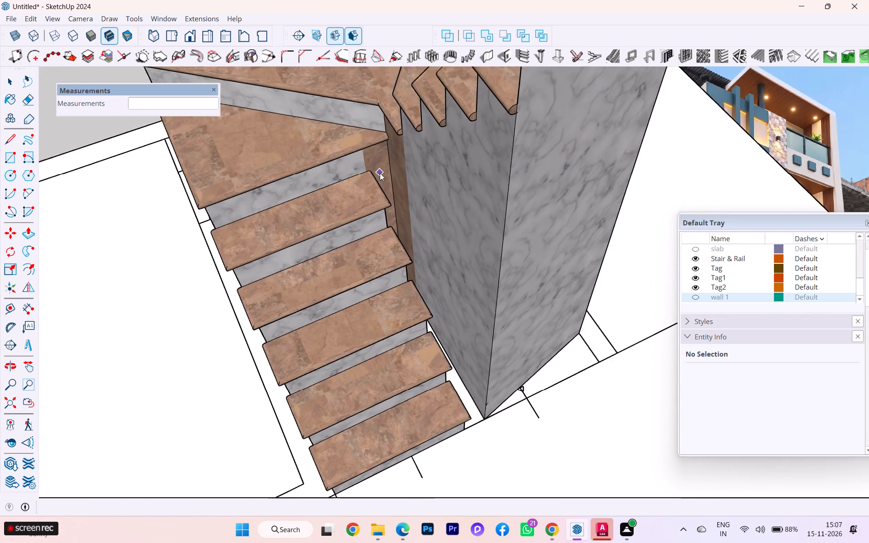
scroll(380, 173, "down", 8)
middle_click_drag(377, 178, 515, 148)
scroll(366, 165, "down", 1)
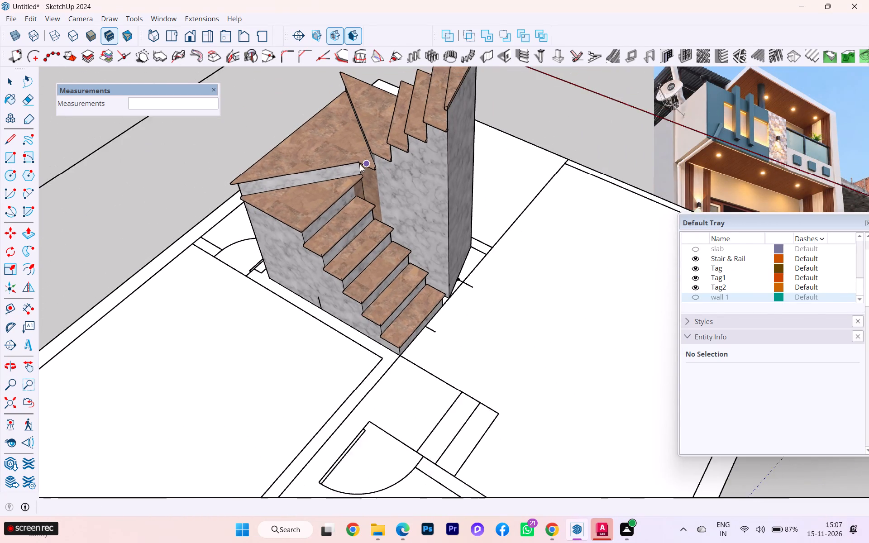
scroll(359, 164, "down", 4)
scroll(358, 168, "up", 3)
scroll(371, 179, "down", 2)
middle_click_drag(426, 186, 383, 194)
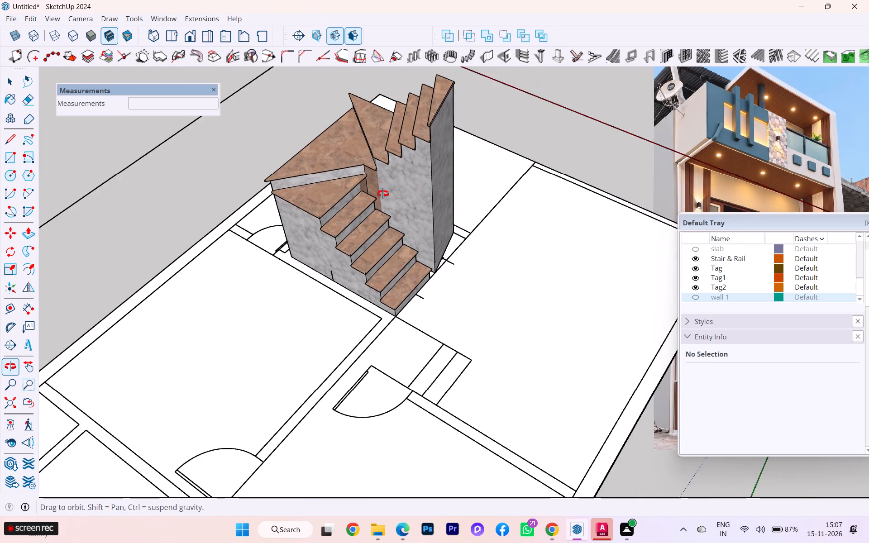
middle_click_drag(383, 194, 307, 200)
Delete the generated stair from the floor plan.
left_click(2, 80)
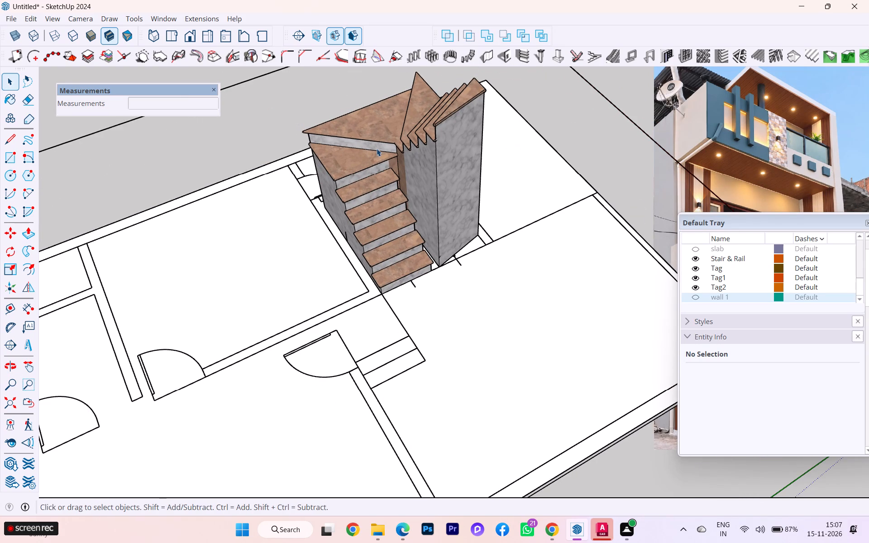
left_click(377, 148)
key("Delete")
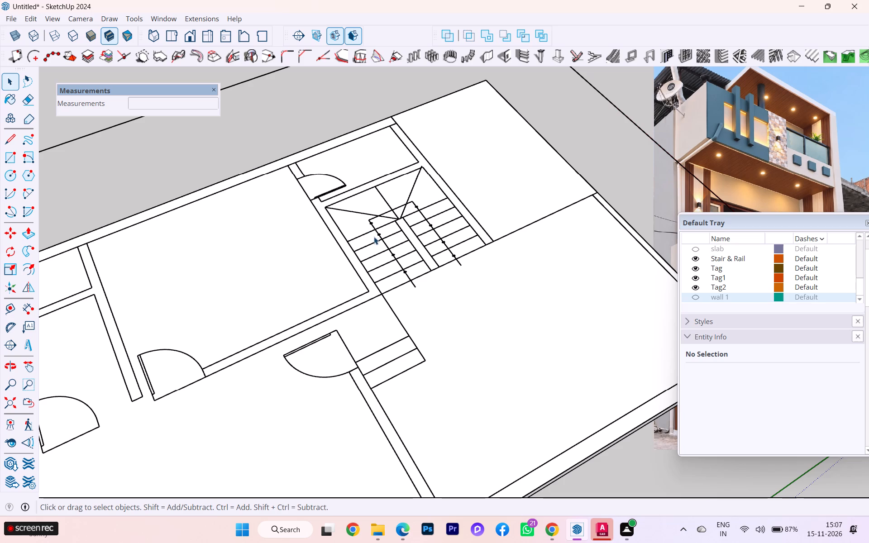
Start a new MajStair stair and set its entrance across the first flight's base, from the divider corner to the wall-side corner.
left_click(201, 16)
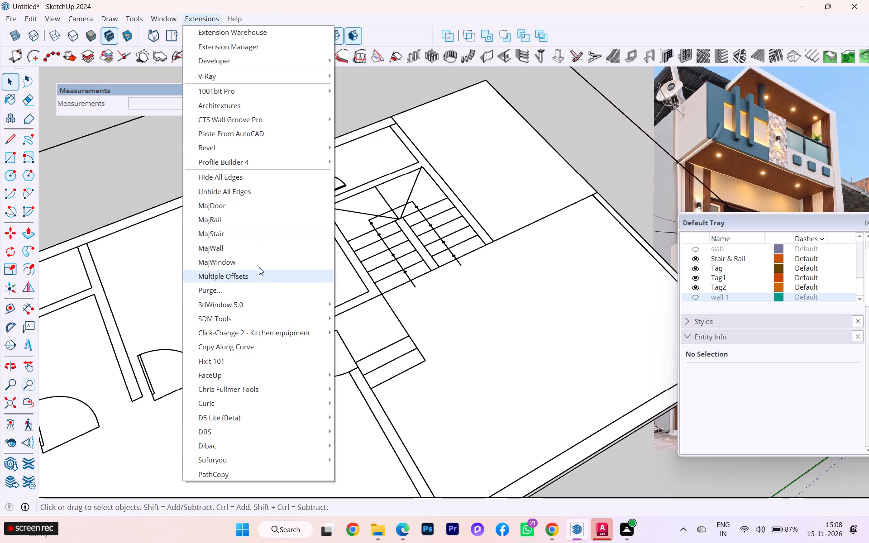
left_click(231, 238)
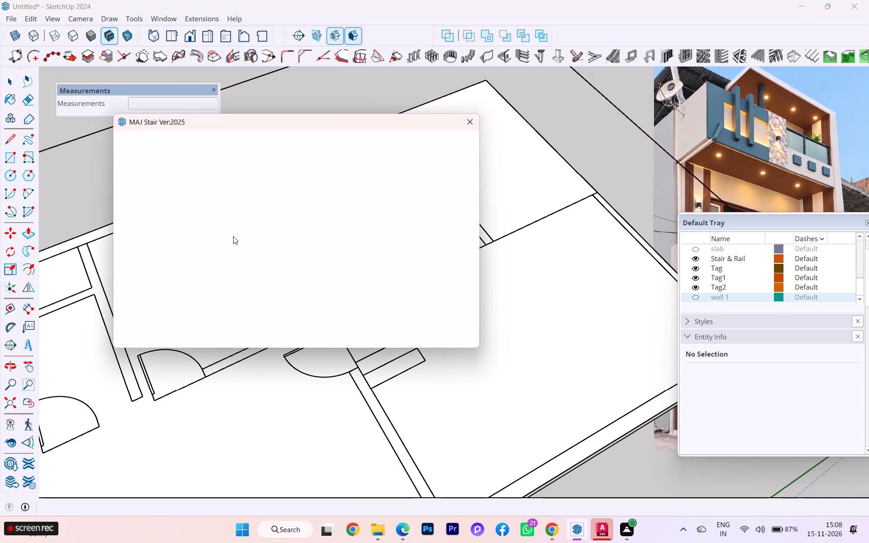
left_click(184, 325)
scroll(345, 255, "up", 1)
scroll(348, 256, "down", 1)
scroll(362, 262, "up", 5)
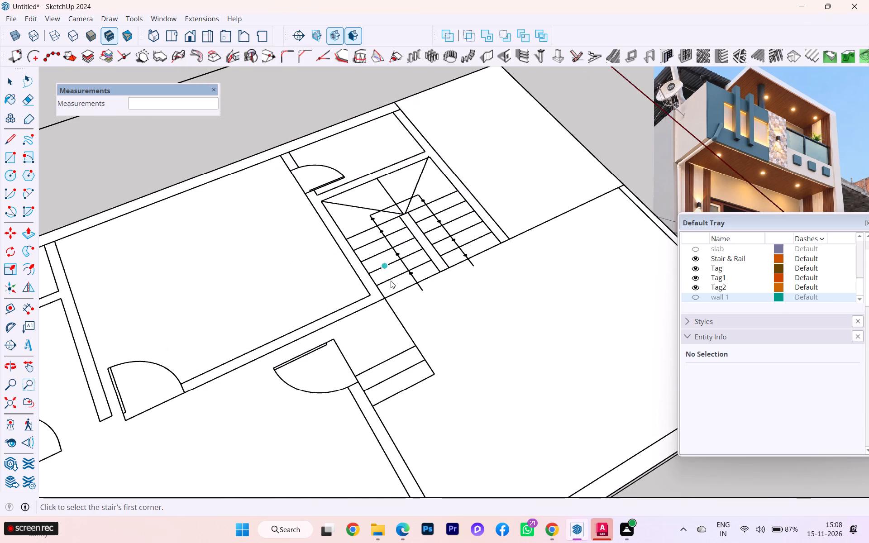
scroll(391, 281, "up", 2)
scroll(462, 245, "down", 1)
scroll(462, 245, "up", 3)
left_click(465, 270)
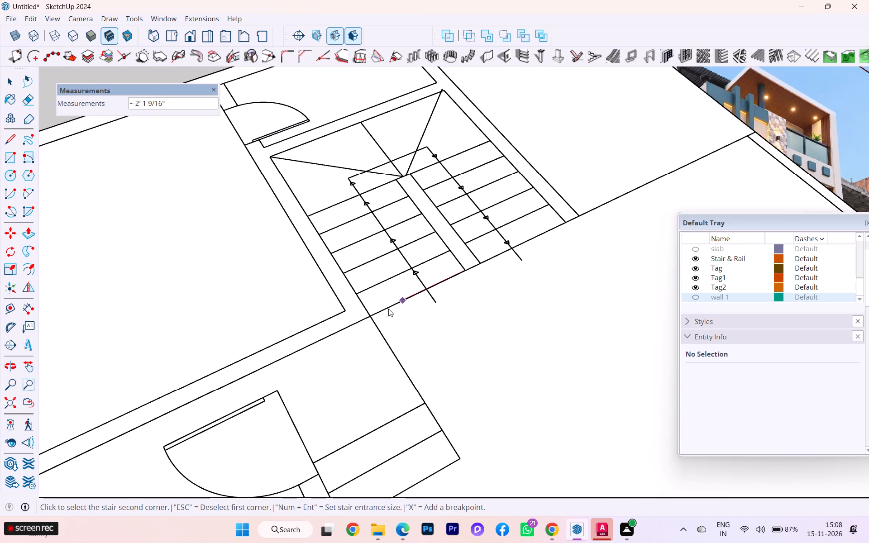
left_click(374, 314)
Define the first flight's outer side by picking its five tread line endpoints along the wall, up to the landing.
middle_click_drag(374, 314, 668, 366)
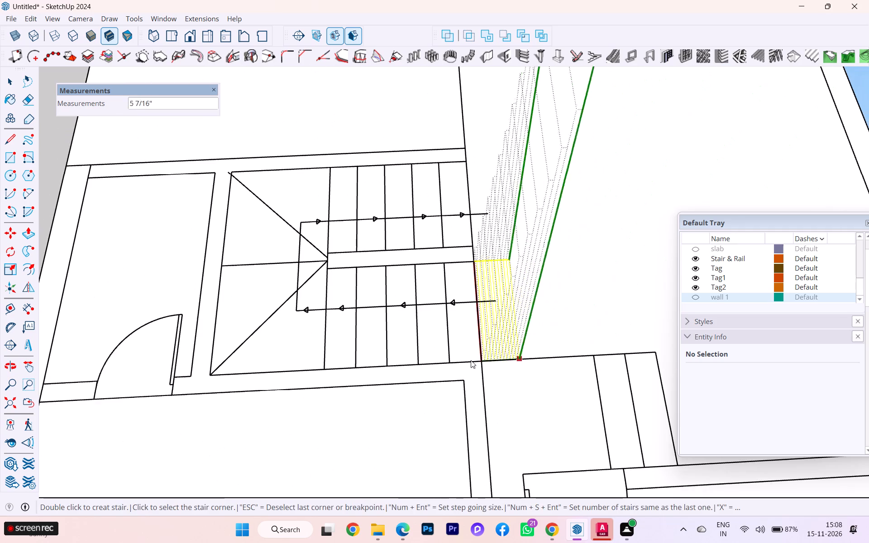
scroll(463, 359, "up", 4)
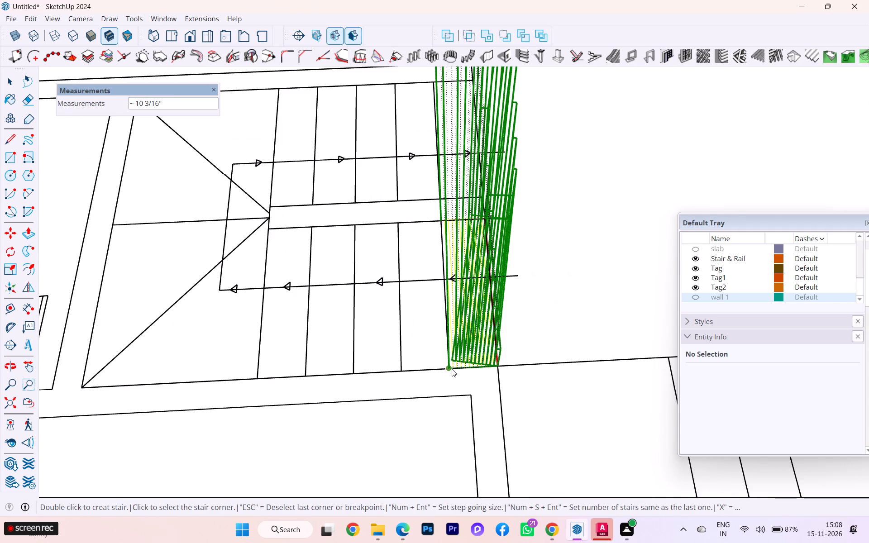
left_click(452, 369)
left_click(401, 368)
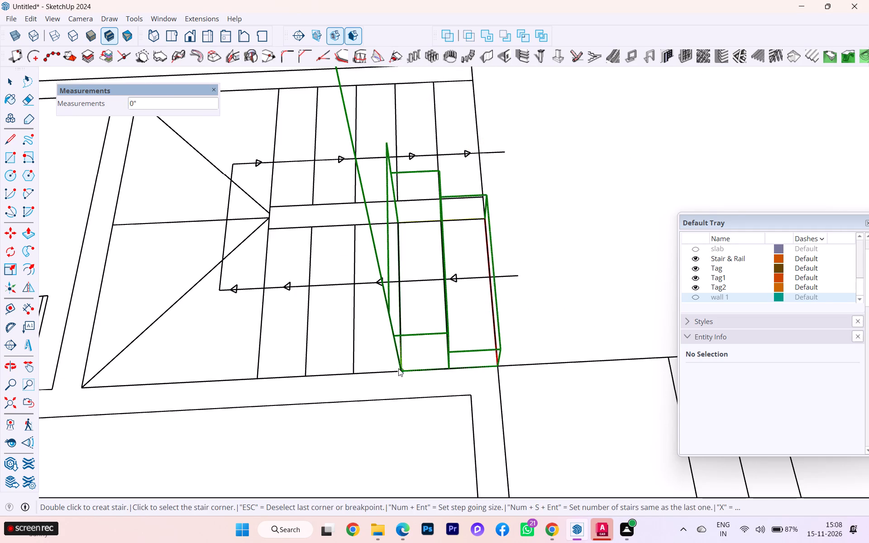
left_click(352, 369)
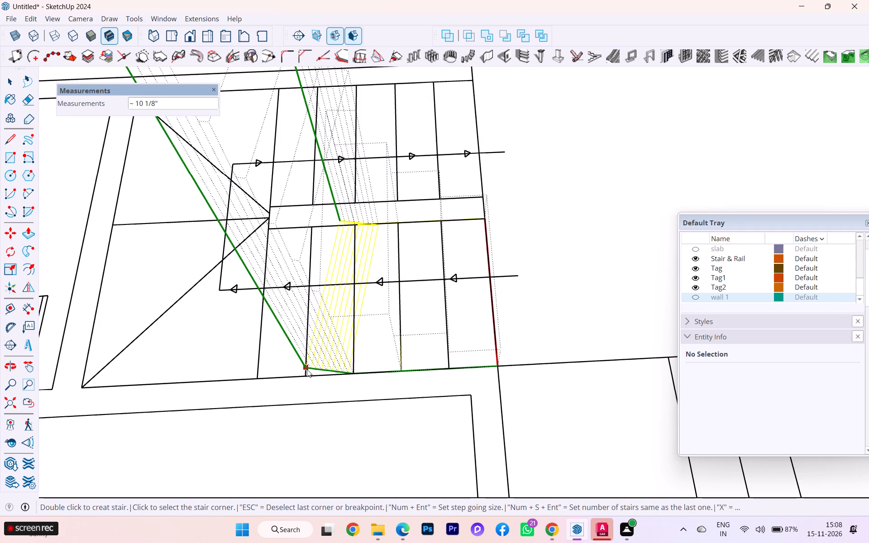
left_click(306, 372)
left_click(259, 374)
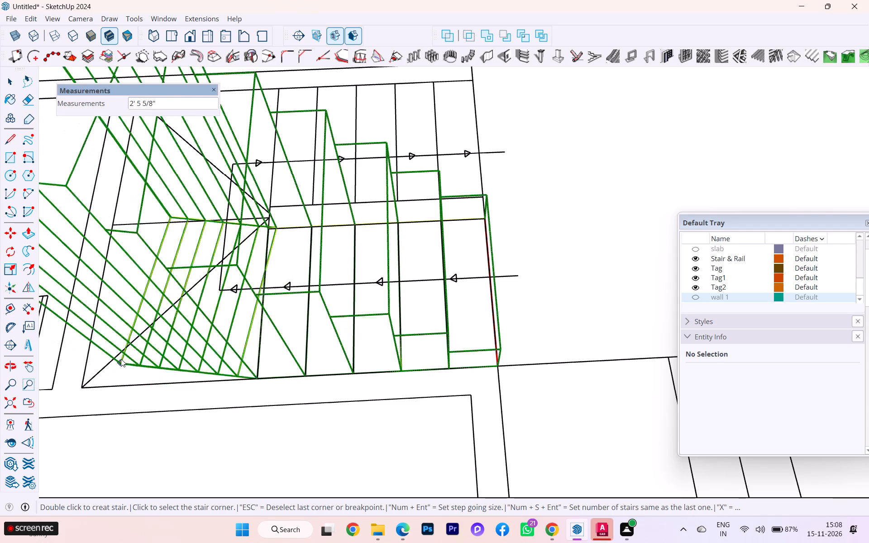
Extend the stair's outer side along the wall to the landing's back corner where the diagonal winder line ends.
scroll(124, 355, "down", 4)
middle_click_drag(146, 356, 631, 323)
scroll(499, 240, "down", 2)
scroll(497, 240, "up", 2)
scroll(497, 240, "down", 1)
scroll(454, 205, "down", 3)
scroll(445, 201, "up", 1)
scroll(445, 200, "down", 1)
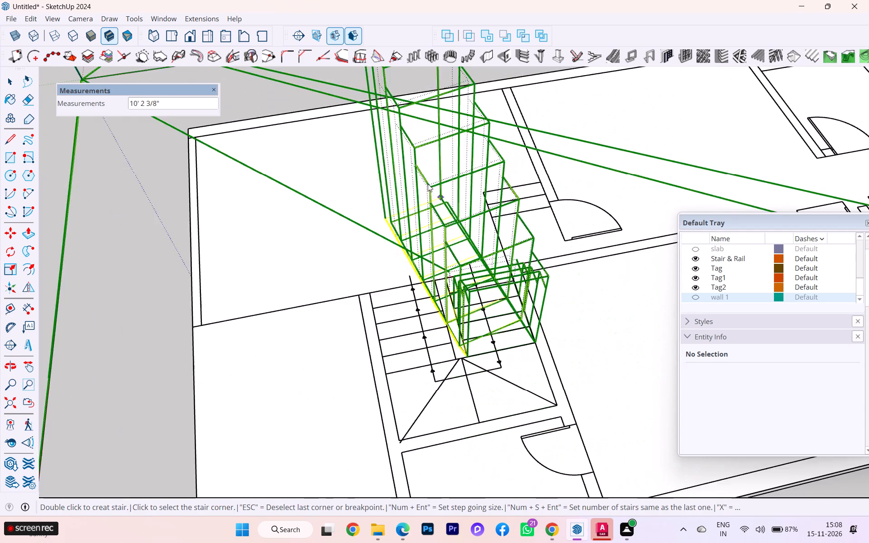
scroll(422, 185, "down", 1)
scroll(422, 185, "up", 1)
scroll(421, 185, "down", 4)
scroll(508, 307, "up", 5)
scroll(474, 315, "down", 1)
scroll(474, 314, "up", 4)
scroll(427, 282, "down", 3)
scroll(425, 281, "up", 5)
scroll(411, 254, "down", 3)
scroll(411, 254, "up", 1)
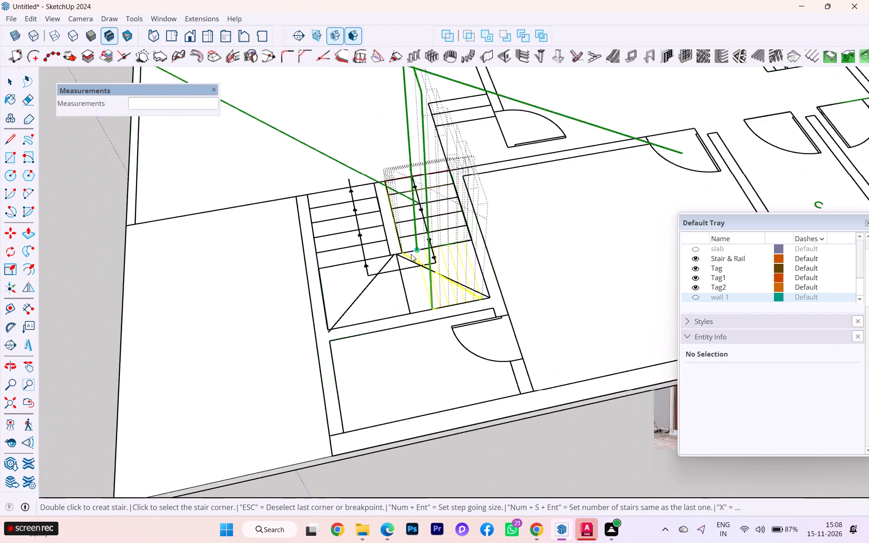
scroll(411, 254, "up", 10)
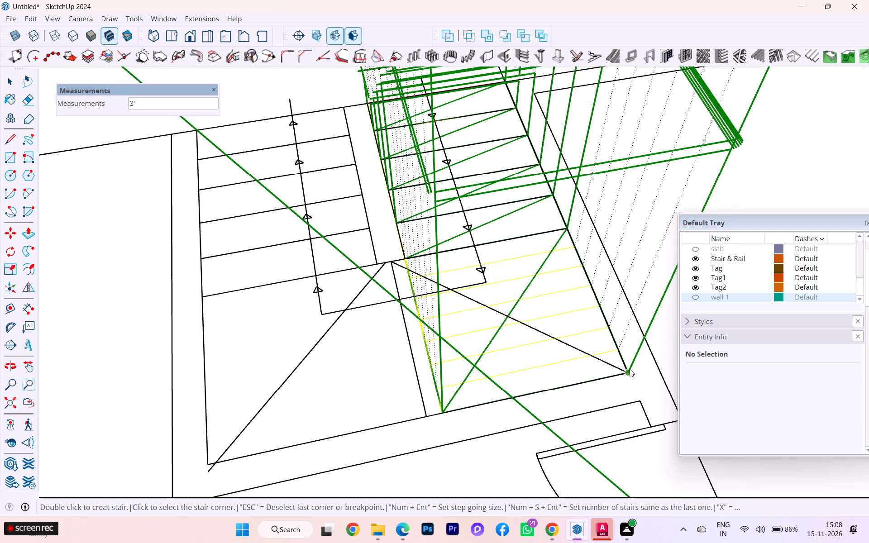
left_click(630, 371)
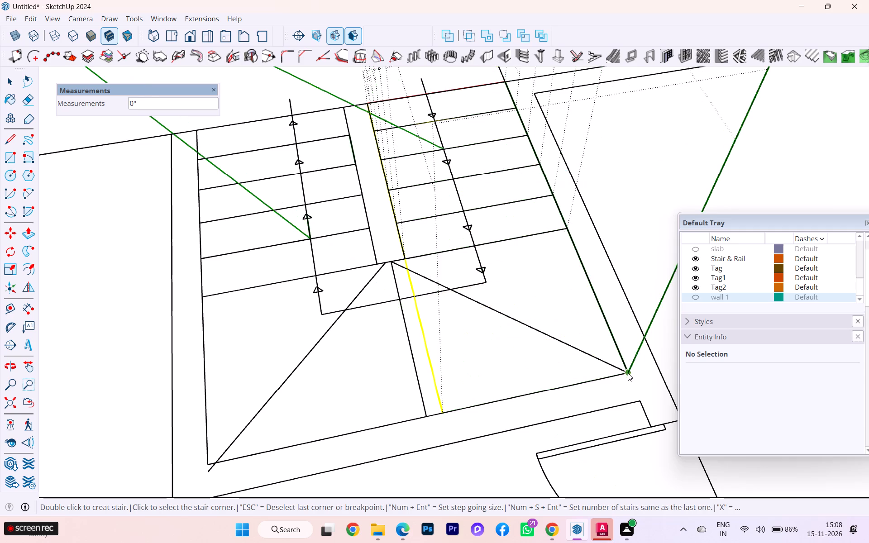
Continue the stair's outer side from that landing corner across the back of the landing toward the return flight.
scroll(298, 331, "down", 7)
scroll(318, 325, "up", 1)
scroll(318, 325, "down", 4)
scroll(265, 321, "up", 1)
scroll(264, 321, "down", 1)
middle_click_drag(267, 319, 273, 318)
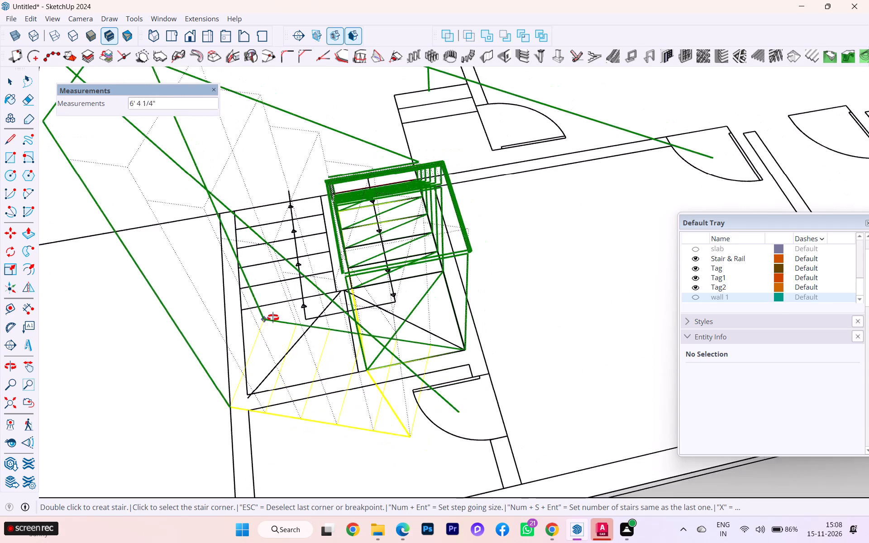
middle_click_drag(273, 318, 662, 310)
scroll(458, 277, "down", 1)
scroll(458, 277, "up", 1)
scroll(458, 277, "down", 3)
scroll(517, 335, "down", 2)
scroll(526, 348, "up", 2)
scroll(532, 356, "down", 1)
scroll(535, 369, "up", 1)
scroll(535, 370, "down", 1)
scroll(534, 371, "up", 3)
scroll(523, 378, "down", 1)
scroll(518, 380, "up", 2)
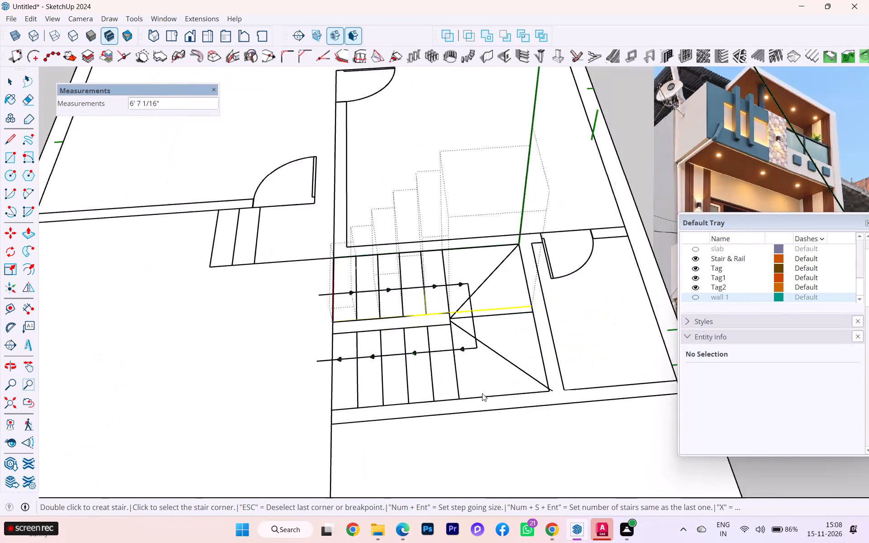
scroll(423, 380, "up", 2)
scroll(402, 376, "down", 2)
scroll(401, 376, "up", 2)
scroll(370, 374, "down", 1)
scroll(370, 374, "up", 1)
scroll(370, 374, "down", 1)
scroll(370, 374, "up", 1)
scroll(363, 362, "down", 3)
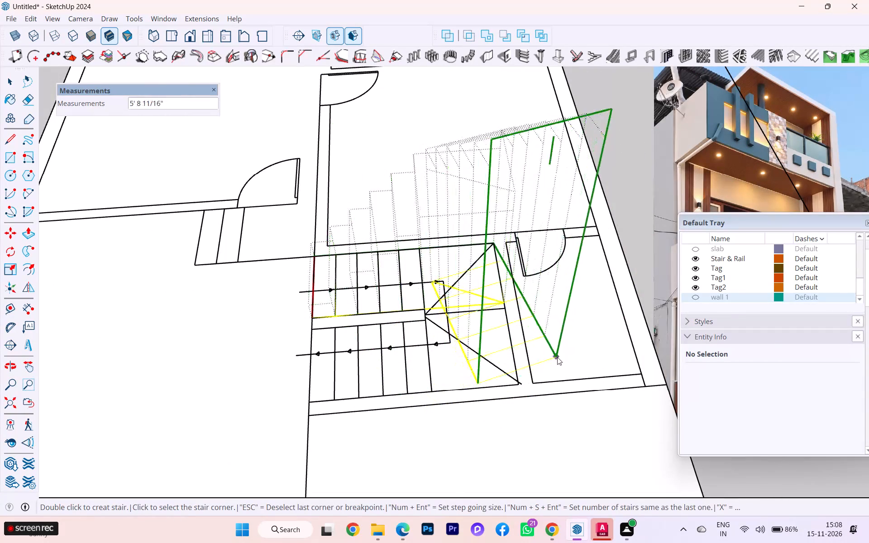
scroll(488, 405, "up", 4)
scroll(423, 391, "up", 2)
scroll(423, 391, "down", 1)
scroll(423, 391, "up", 3)
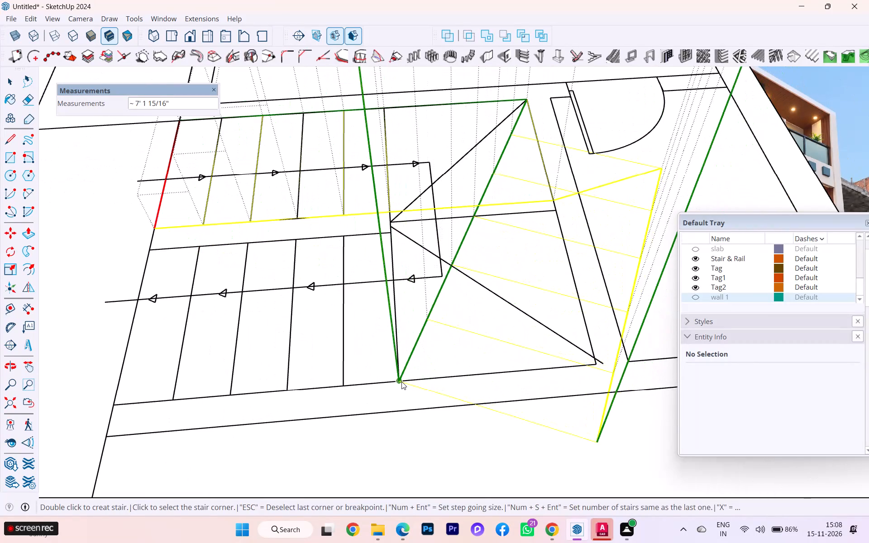
scroll(401, 381, "up", 3)
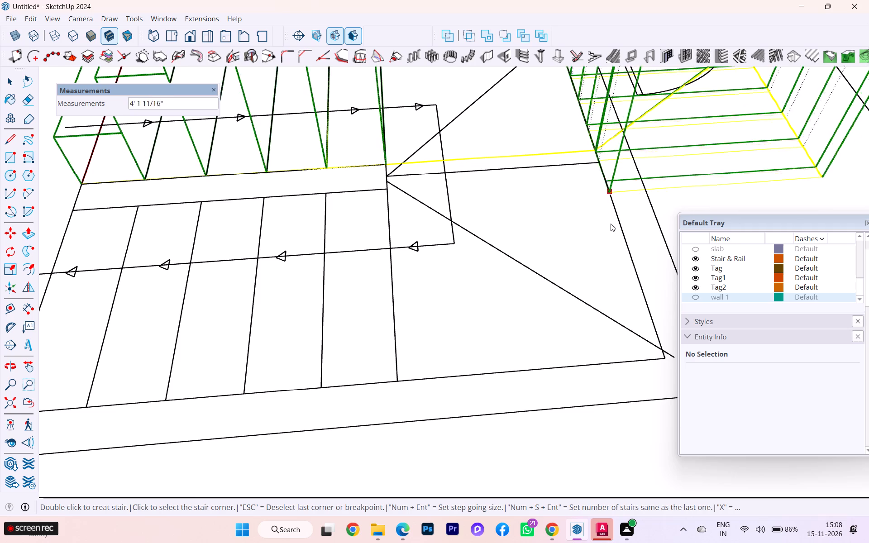
scroll(653, 356, "down", 5)
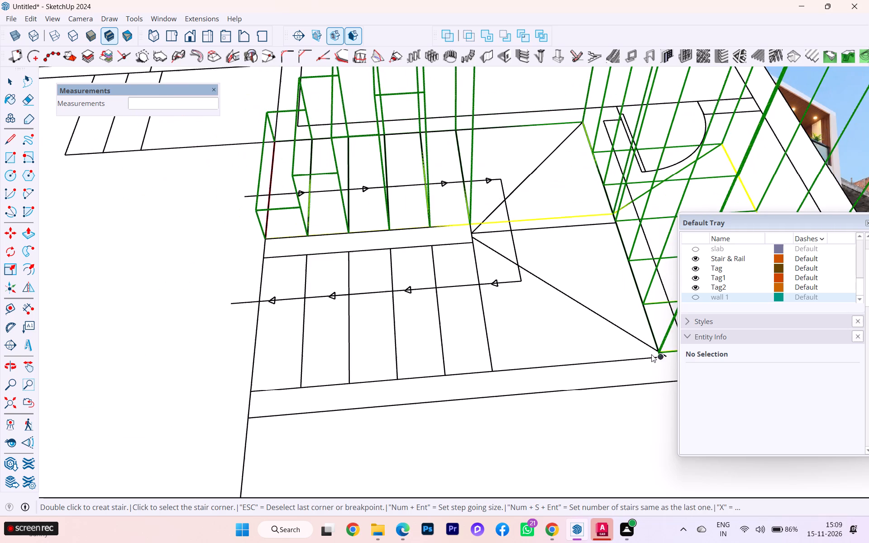
scroll(651, 354, "up", 2)
scroll(651, 354, "down", 1)
scroll(409, 270, "down", 4)
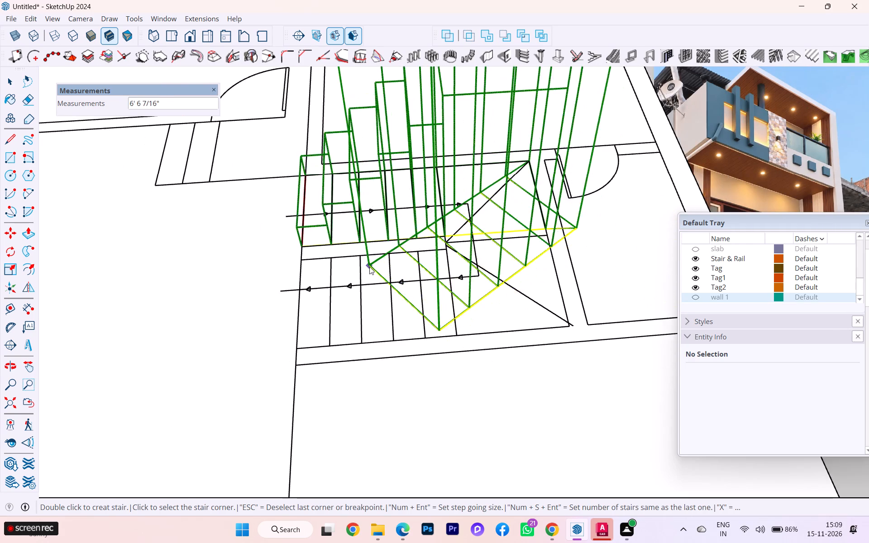
middle_click_drag(411, 271, 717, 280)
scroll(502, 266, "up", 3)
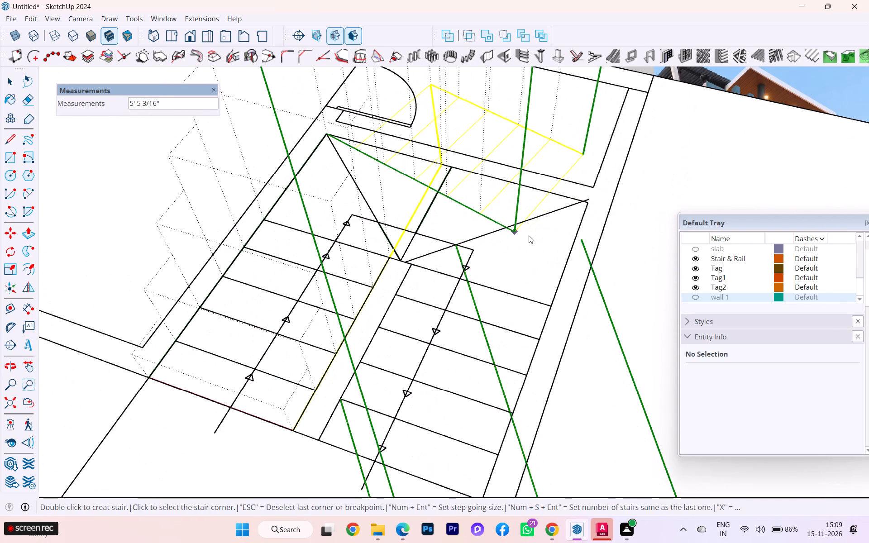
scroll(535, 238, "up", 3)
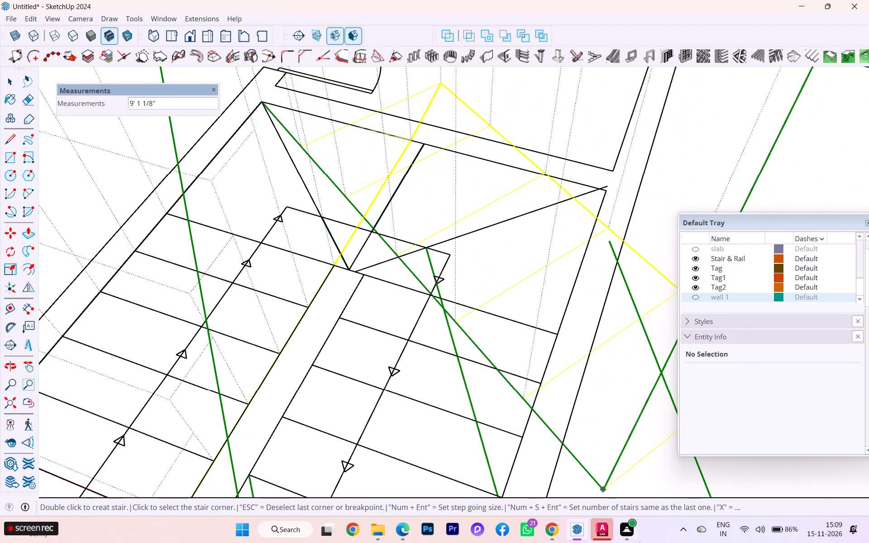
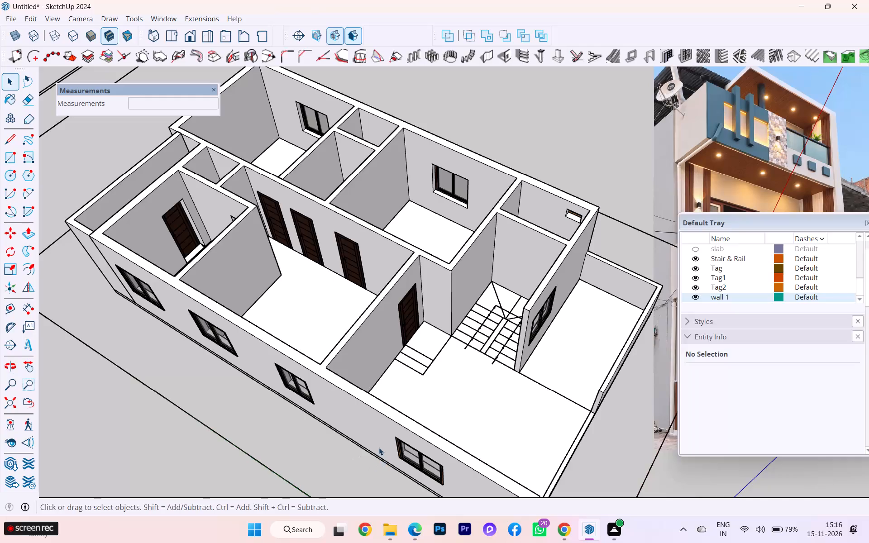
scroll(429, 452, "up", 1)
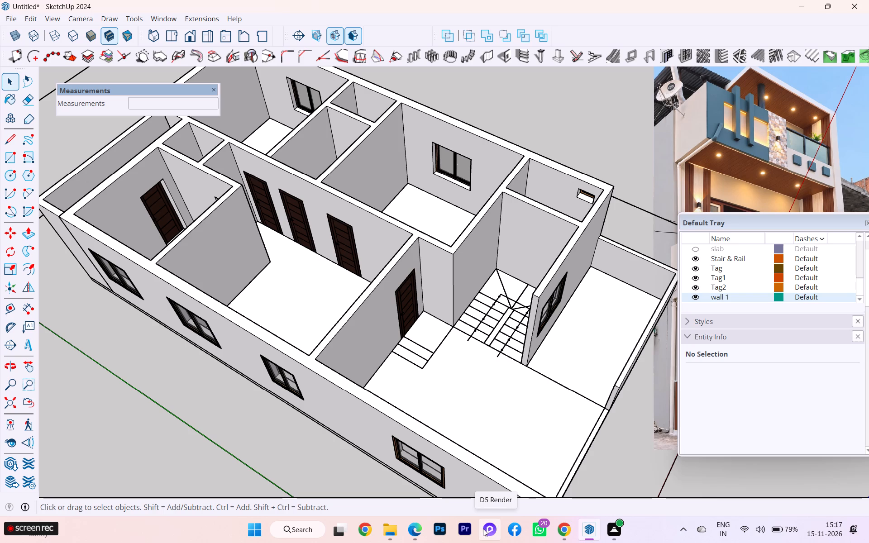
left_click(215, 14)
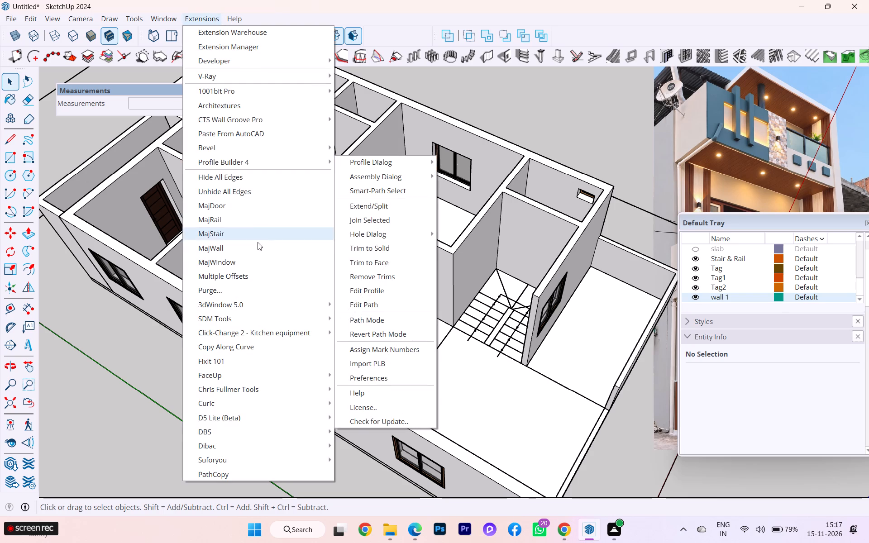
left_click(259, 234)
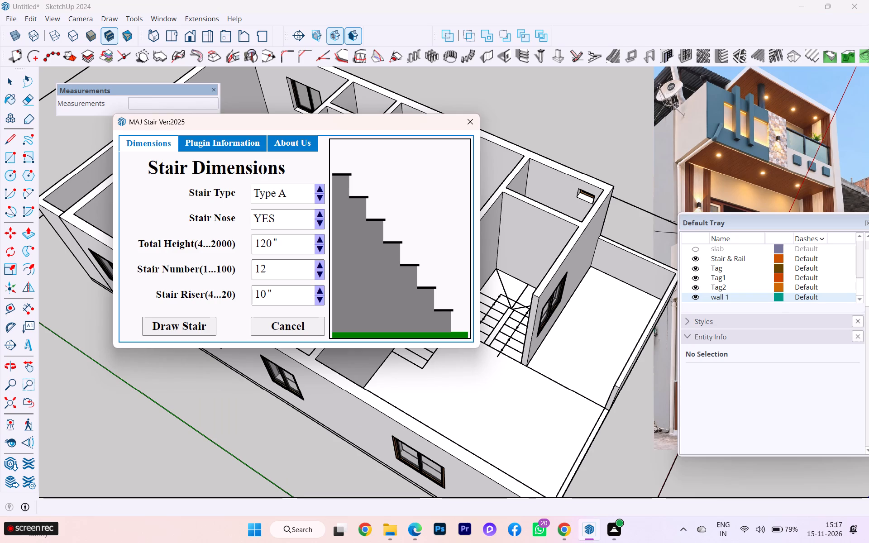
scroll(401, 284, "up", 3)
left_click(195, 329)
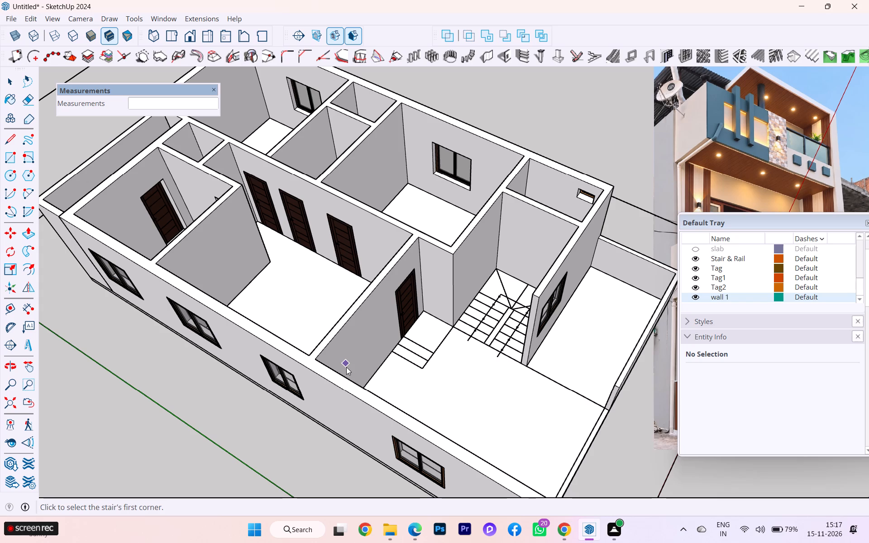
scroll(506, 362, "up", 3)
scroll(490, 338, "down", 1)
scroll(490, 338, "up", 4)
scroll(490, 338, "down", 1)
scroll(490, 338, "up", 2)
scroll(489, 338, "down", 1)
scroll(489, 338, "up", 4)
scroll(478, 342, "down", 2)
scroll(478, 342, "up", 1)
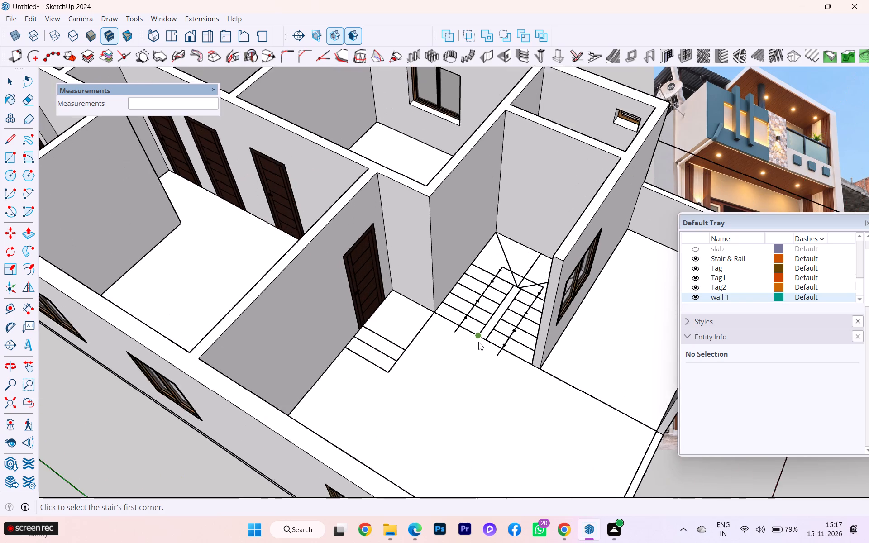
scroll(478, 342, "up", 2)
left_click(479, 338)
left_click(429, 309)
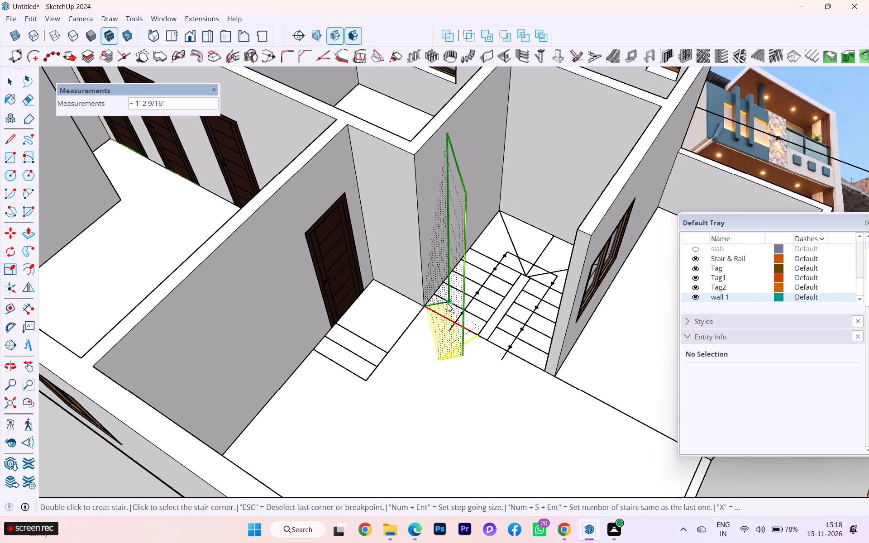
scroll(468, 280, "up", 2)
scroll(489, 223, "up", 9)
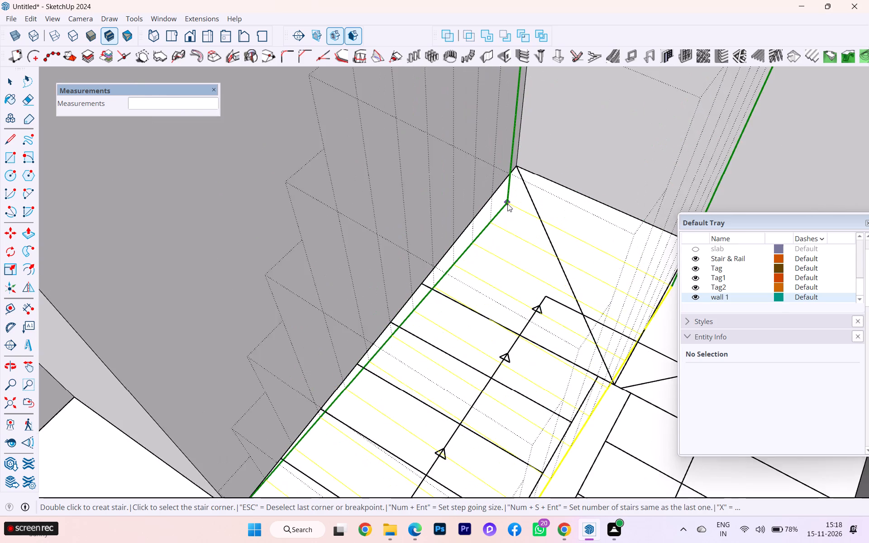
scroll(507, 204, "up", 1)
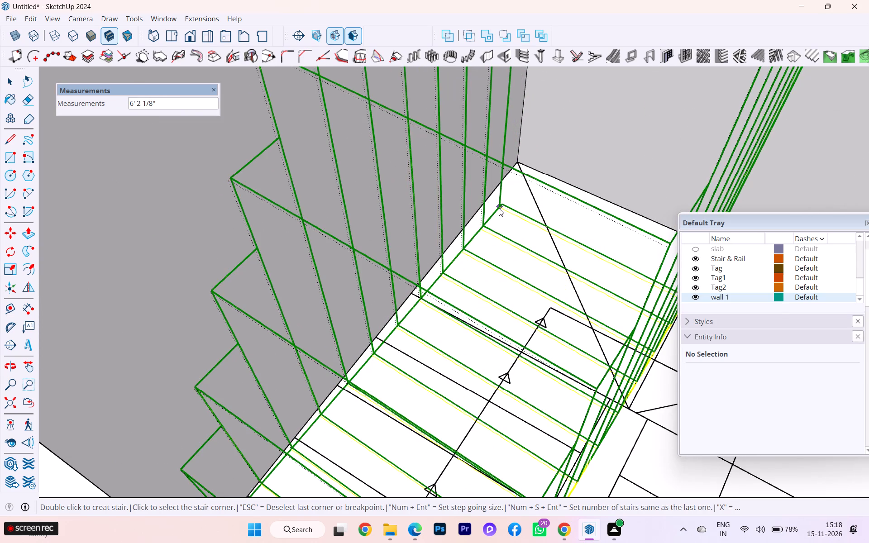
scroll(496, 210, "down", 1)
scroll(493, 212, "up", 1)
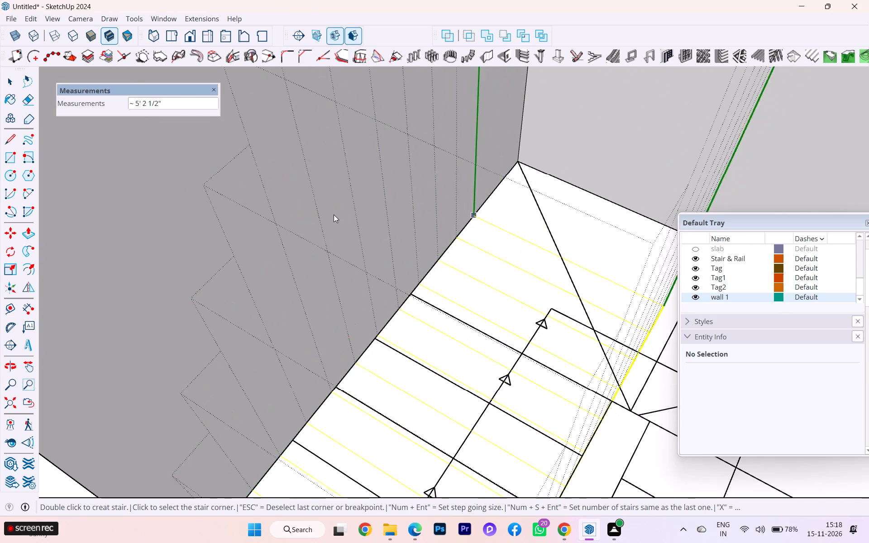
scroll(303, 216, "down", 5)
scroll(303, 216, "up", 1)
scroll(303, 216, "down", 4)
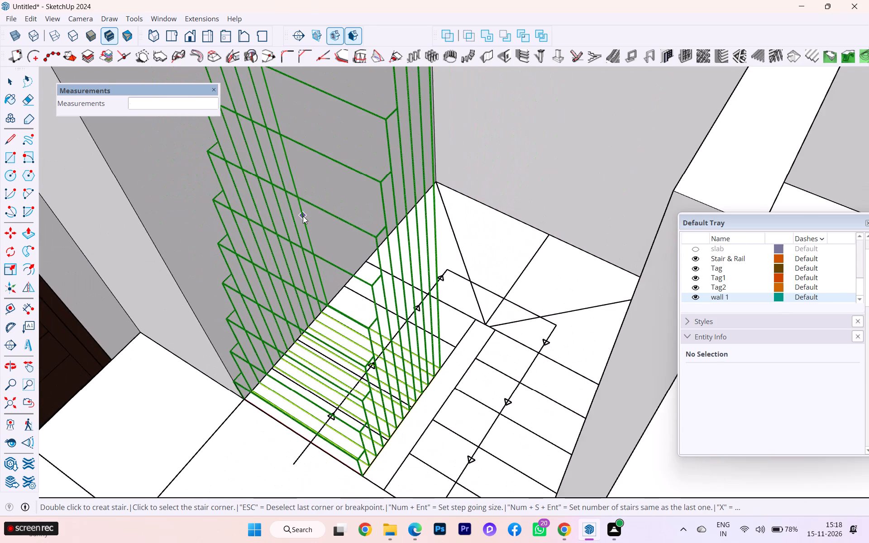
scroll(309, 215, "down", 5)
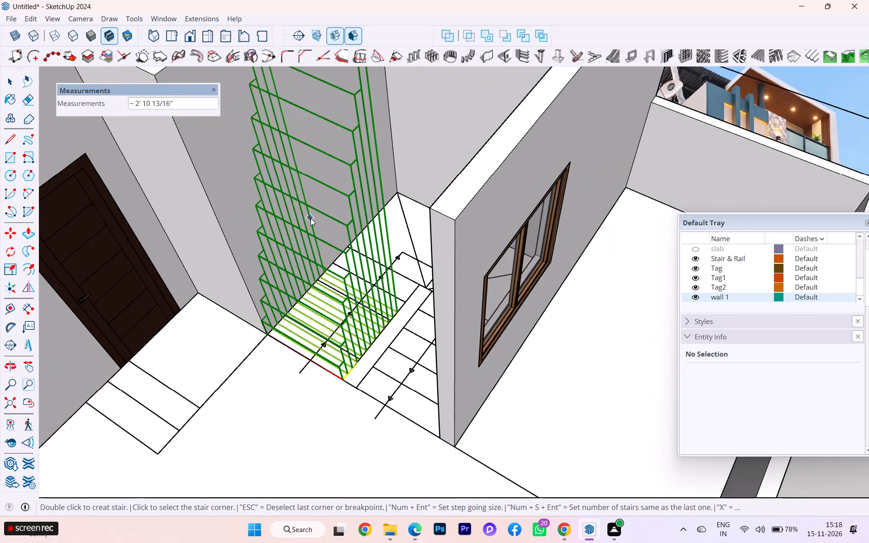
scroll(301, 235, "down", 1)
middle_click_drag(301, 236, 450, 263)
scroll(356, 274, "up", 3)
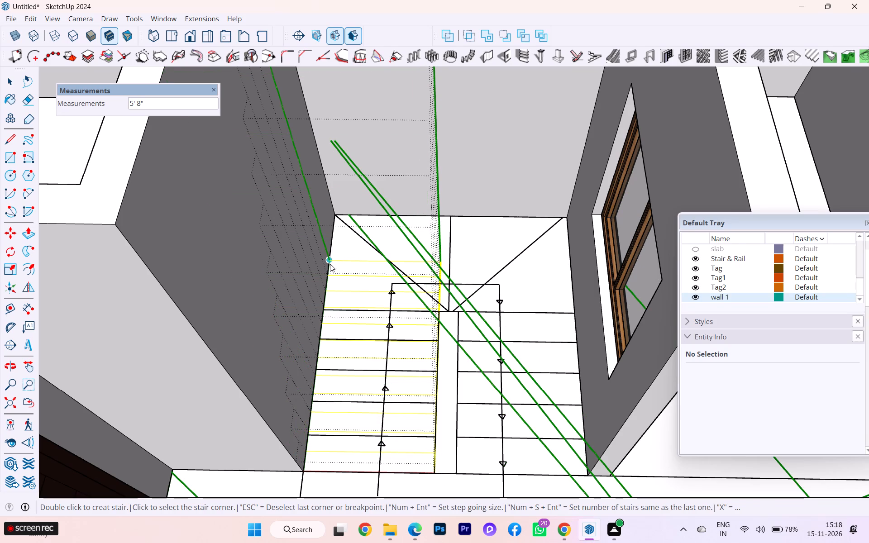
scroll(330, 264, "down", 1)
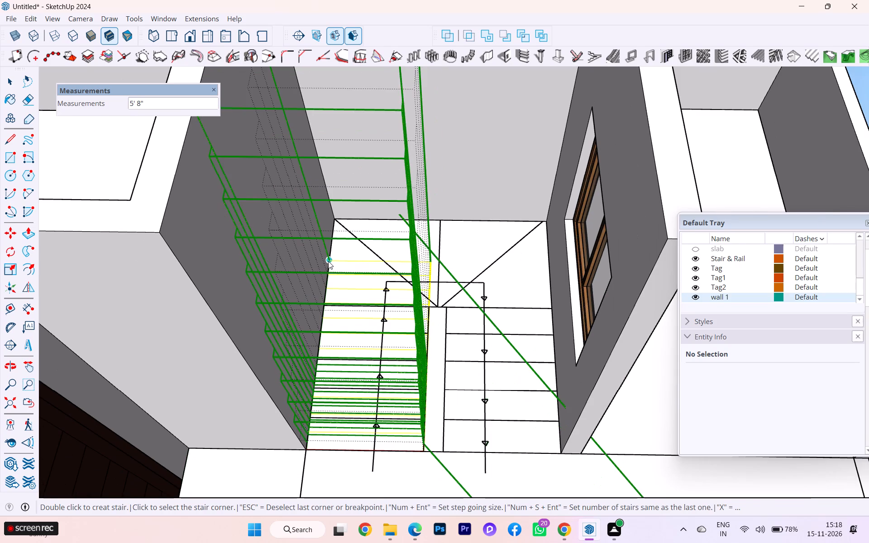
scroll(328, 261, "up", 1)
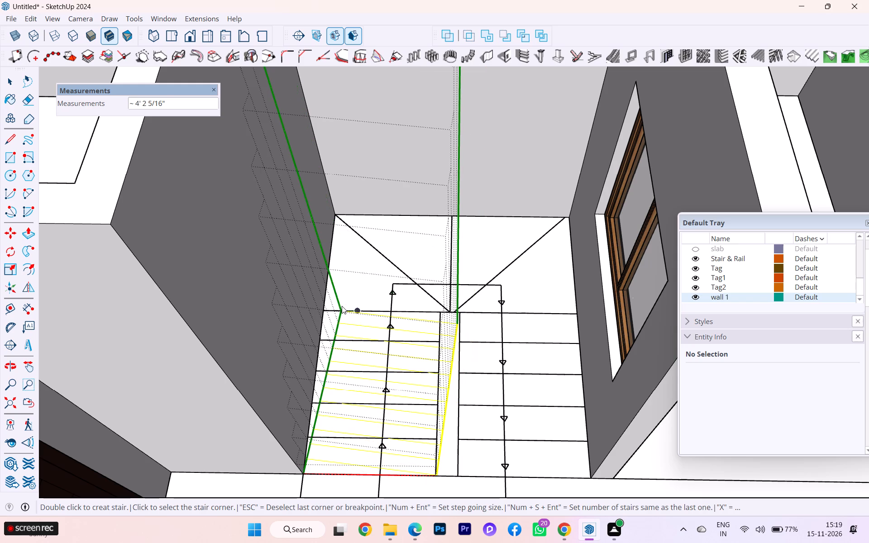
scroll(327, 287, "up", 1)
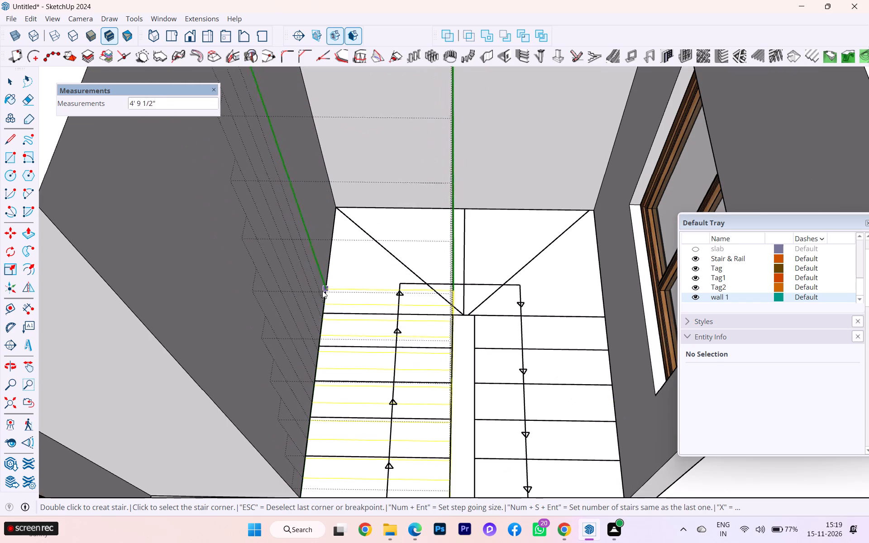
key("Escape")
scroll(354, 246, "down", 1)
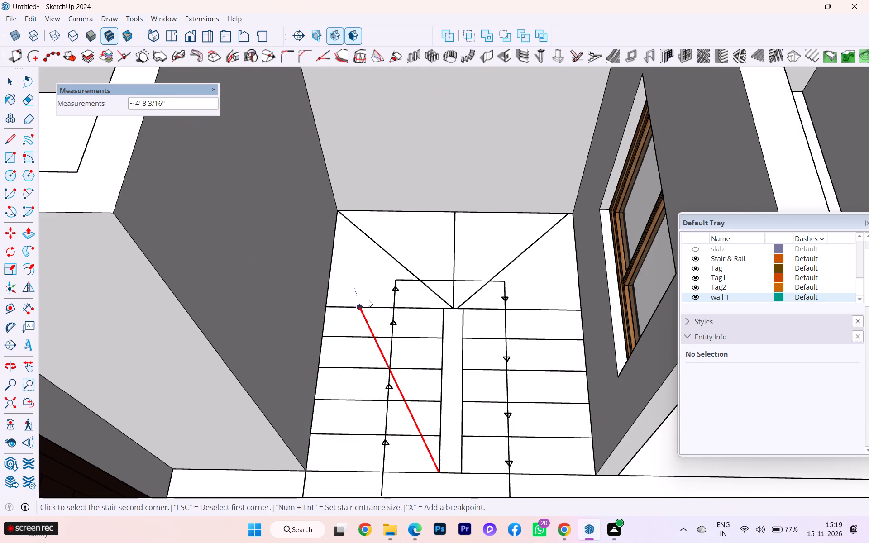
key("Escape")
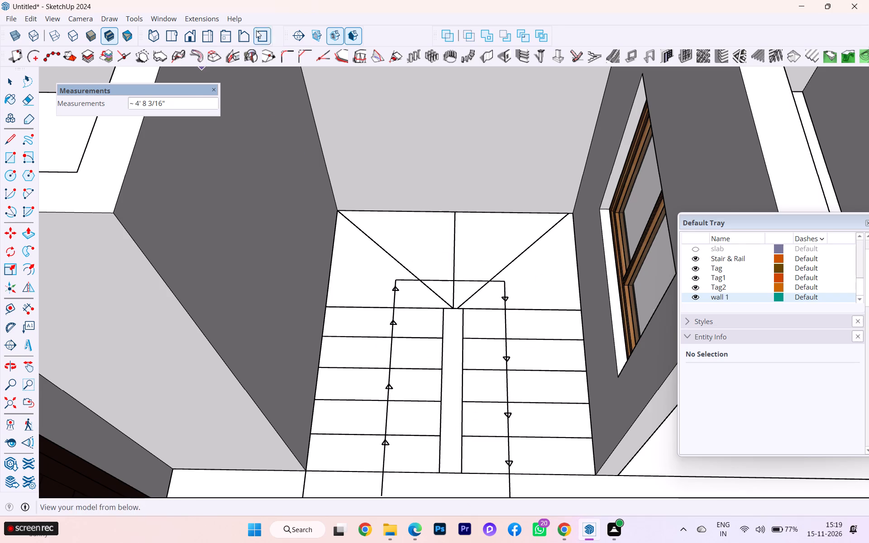
Start a new MajStair stair with stair number 14 and set its 3' entrance across the first flight's base, divider corner to wall-side corner.
left_click(210, 19)
left_click(239, 233)
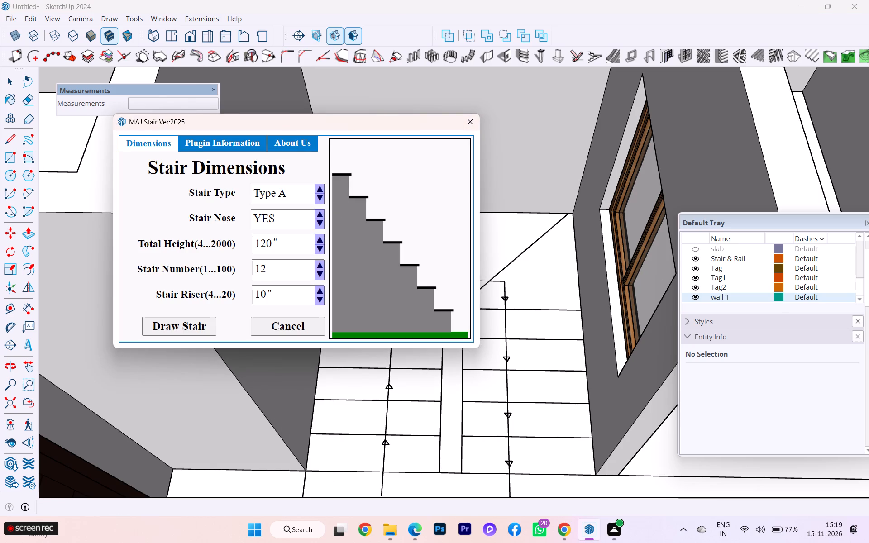
left_click(272, 272)
key("BackSpace")
key("4")
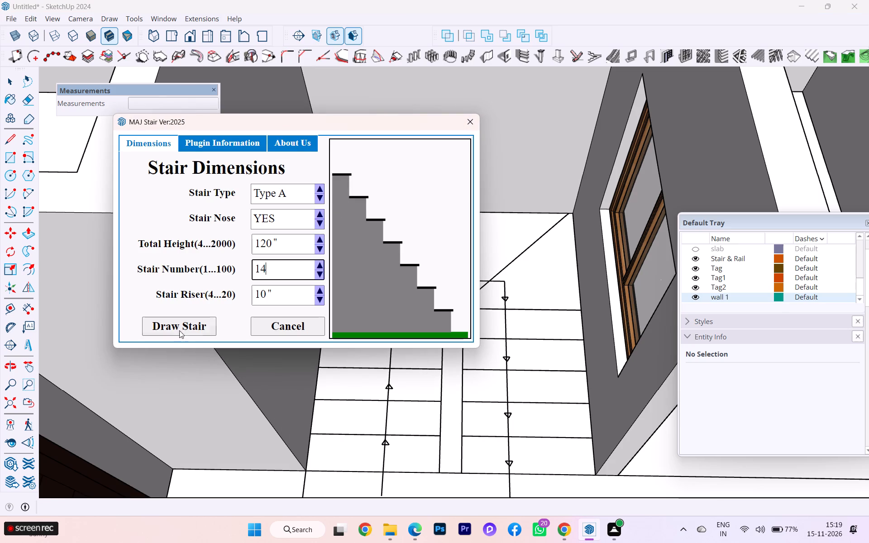
left_click(179, 325)
scroll(317, 354, "down", 5)
scroll(396, 421, "up", 5)
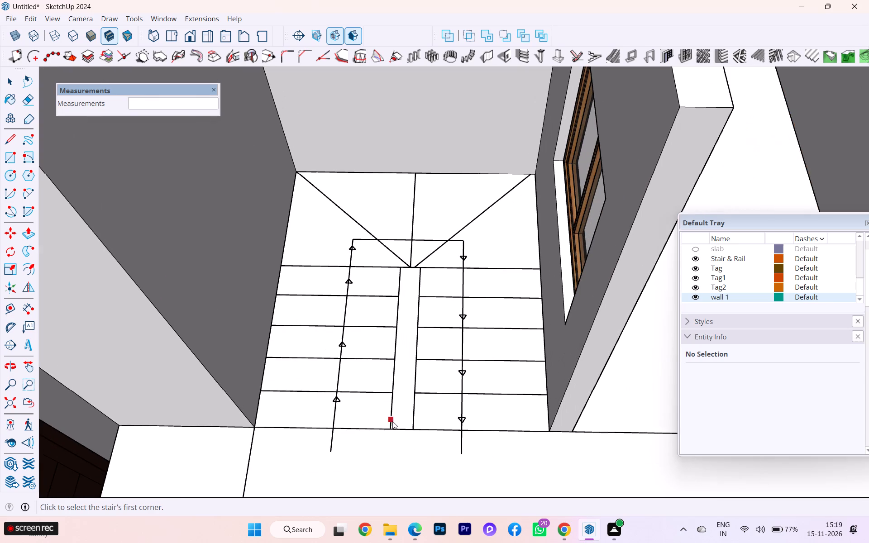
left_click(391, 432)
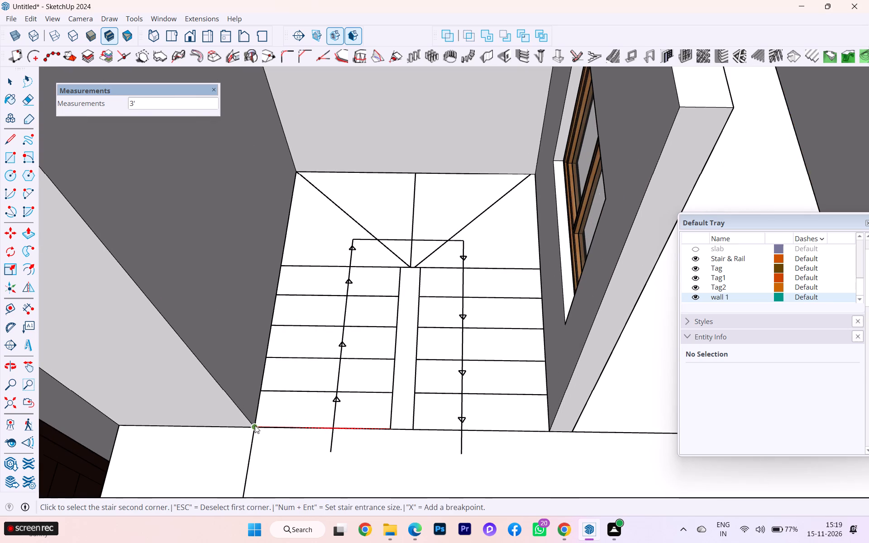
left_click(255, 425)
Define the first flight's outer side by picking its five tread line endpoints along the wall, up to the landing.
left_click(260, 390)
left_click(267, 356)
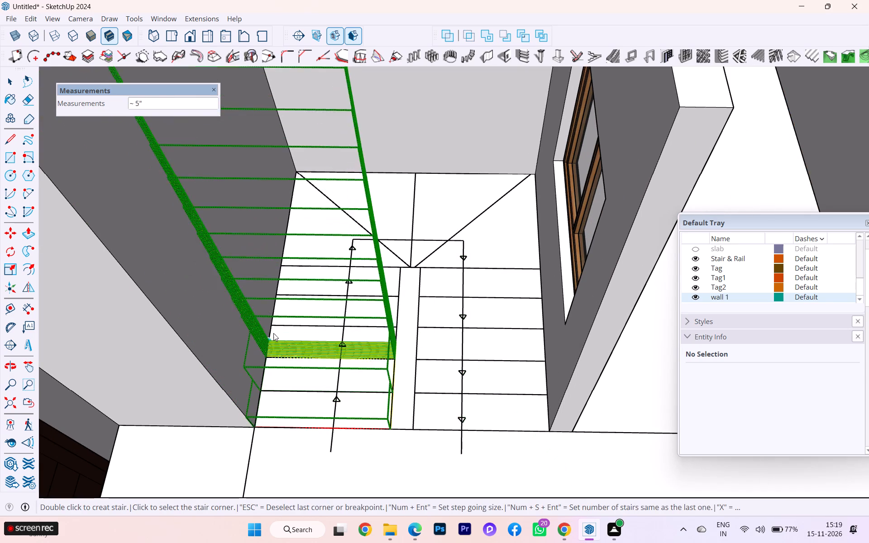
left_click(274, 327)
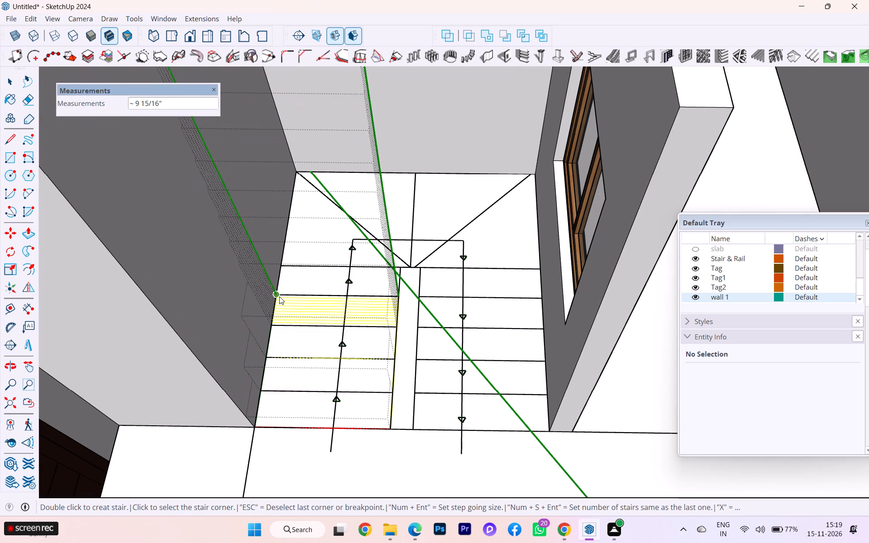
left_click(279, 295)
left_click(281, 266)
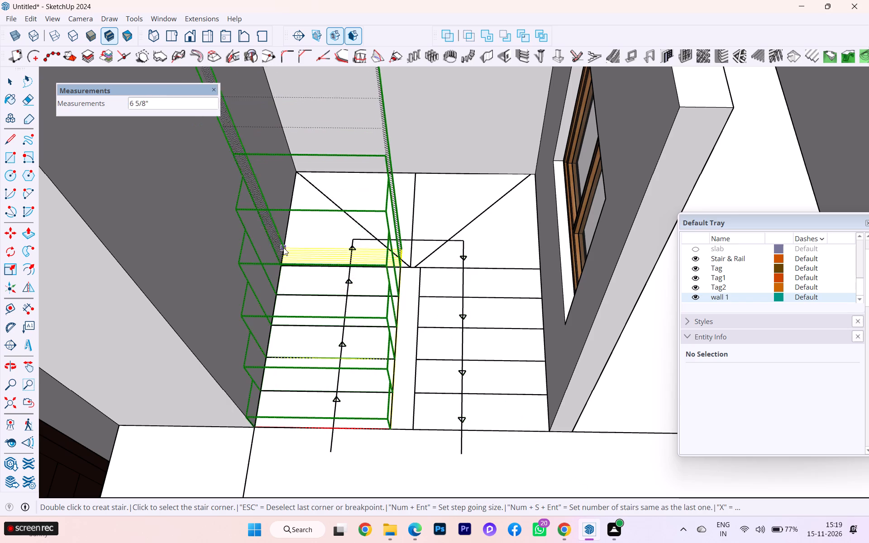
Carry the stair's outer side around the landing through its near back corner, the middle winder line's end and the far back wall corner.
scroll(296, 186, "up", 1)
left_click(298, 169)
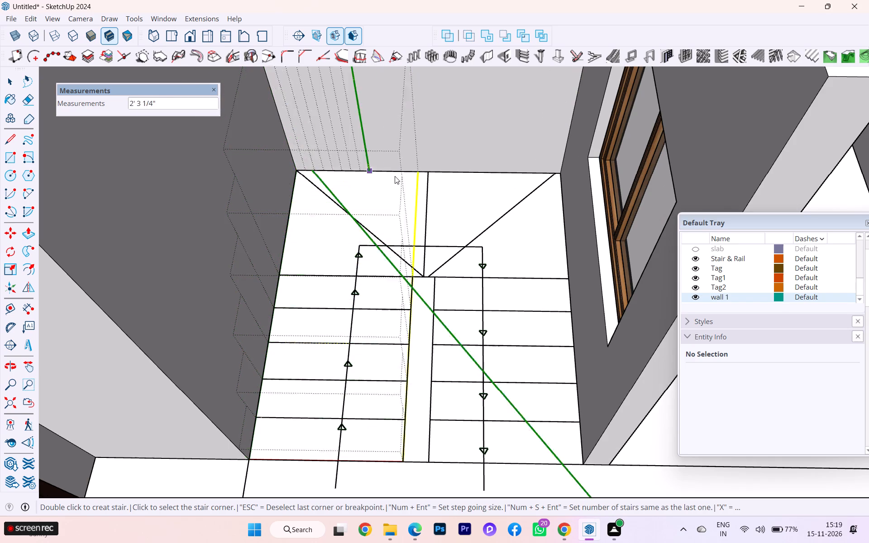
left_click(428, 175)
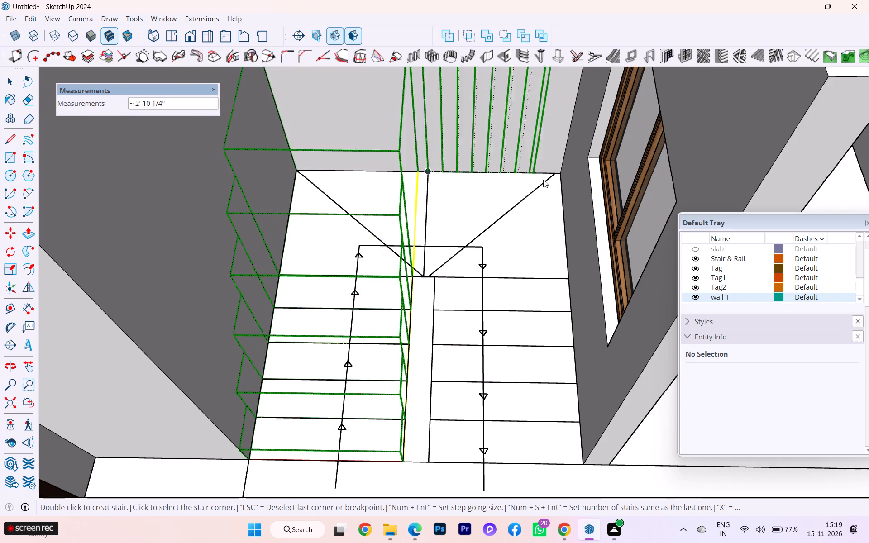
left_click(554, 172)
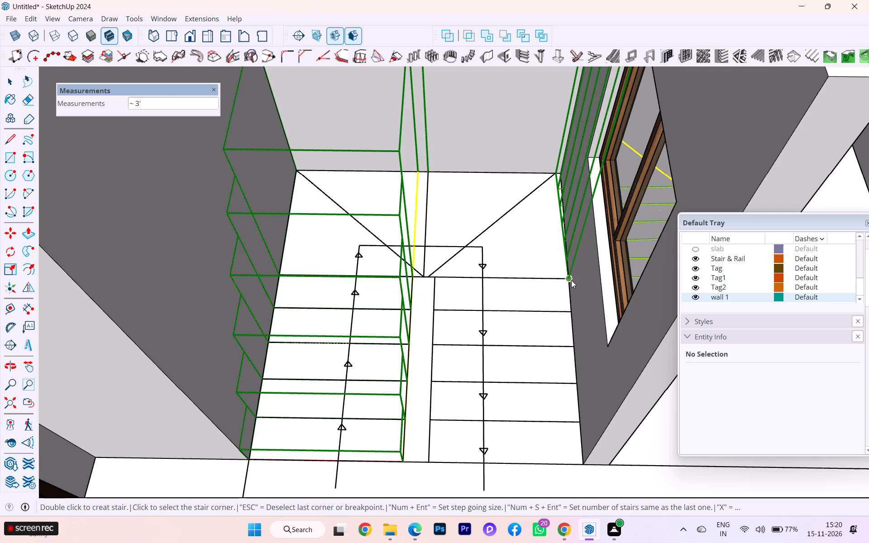
key("Escape")
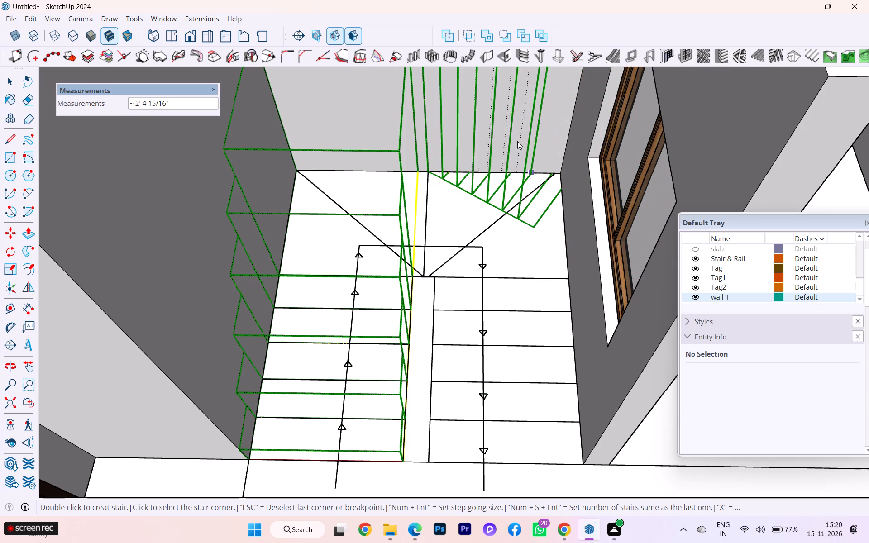
scroll(498, 124, "up", 3)
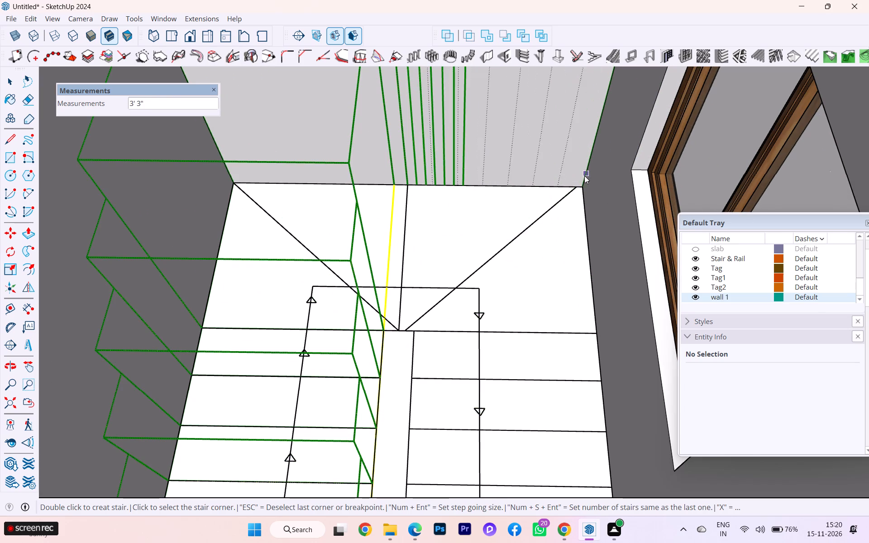
left_click(583, 187)
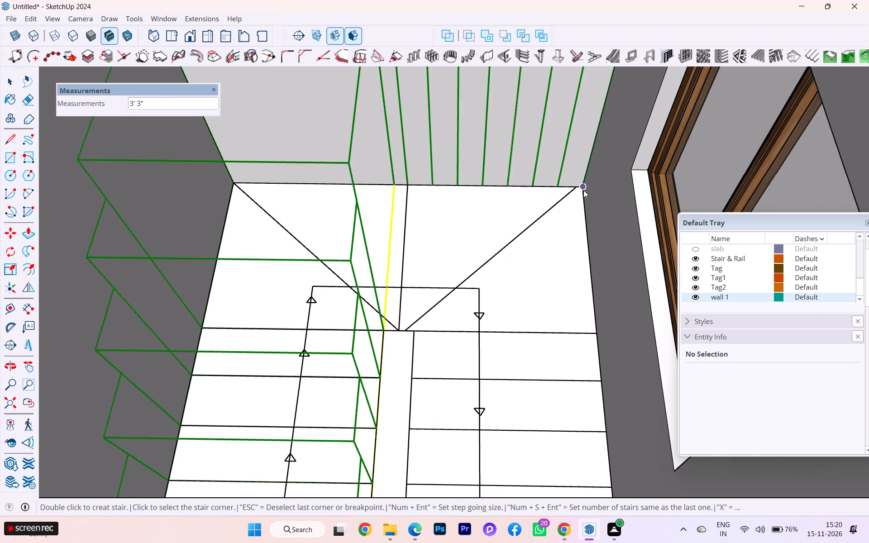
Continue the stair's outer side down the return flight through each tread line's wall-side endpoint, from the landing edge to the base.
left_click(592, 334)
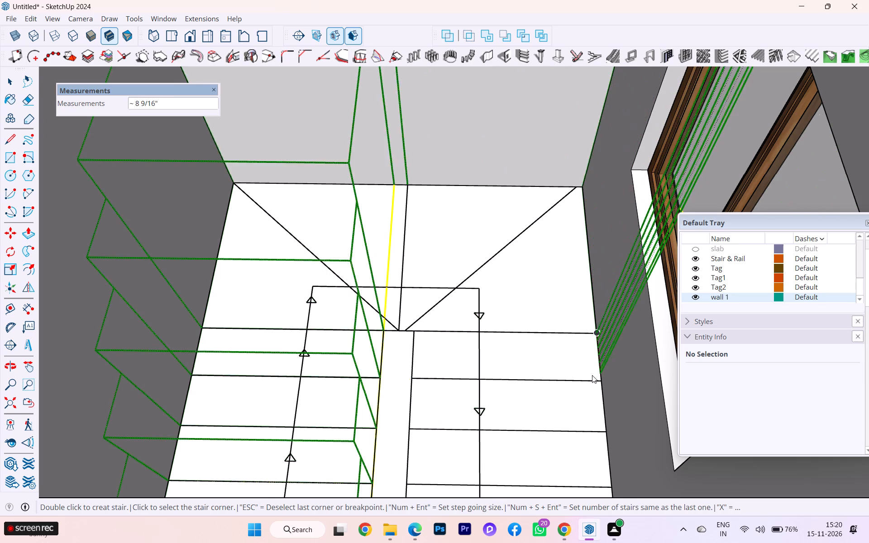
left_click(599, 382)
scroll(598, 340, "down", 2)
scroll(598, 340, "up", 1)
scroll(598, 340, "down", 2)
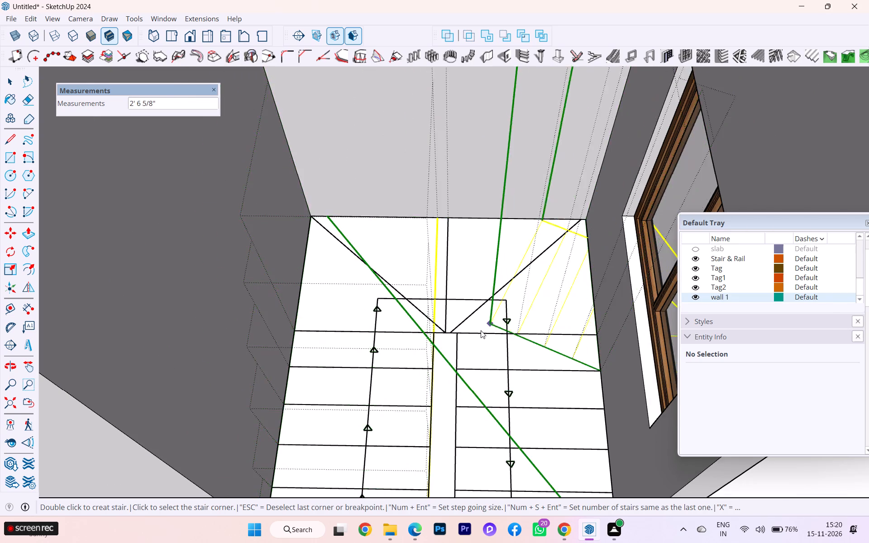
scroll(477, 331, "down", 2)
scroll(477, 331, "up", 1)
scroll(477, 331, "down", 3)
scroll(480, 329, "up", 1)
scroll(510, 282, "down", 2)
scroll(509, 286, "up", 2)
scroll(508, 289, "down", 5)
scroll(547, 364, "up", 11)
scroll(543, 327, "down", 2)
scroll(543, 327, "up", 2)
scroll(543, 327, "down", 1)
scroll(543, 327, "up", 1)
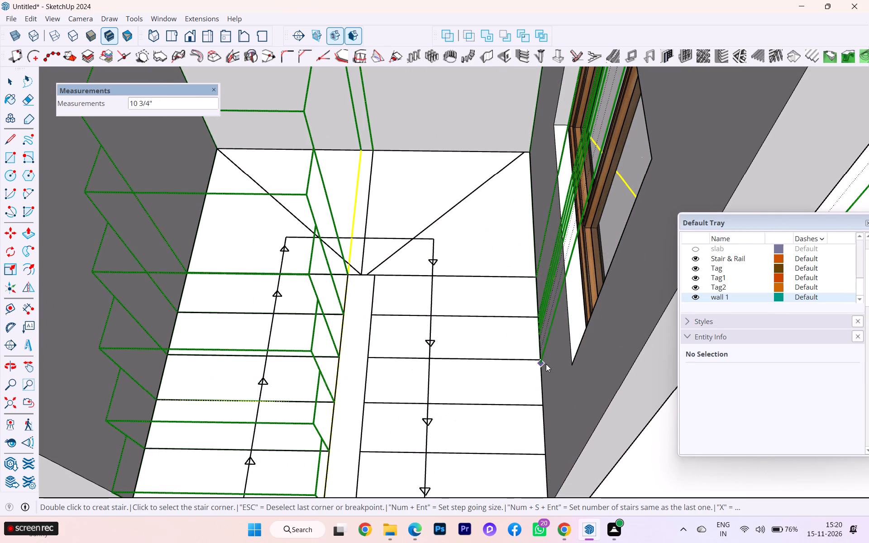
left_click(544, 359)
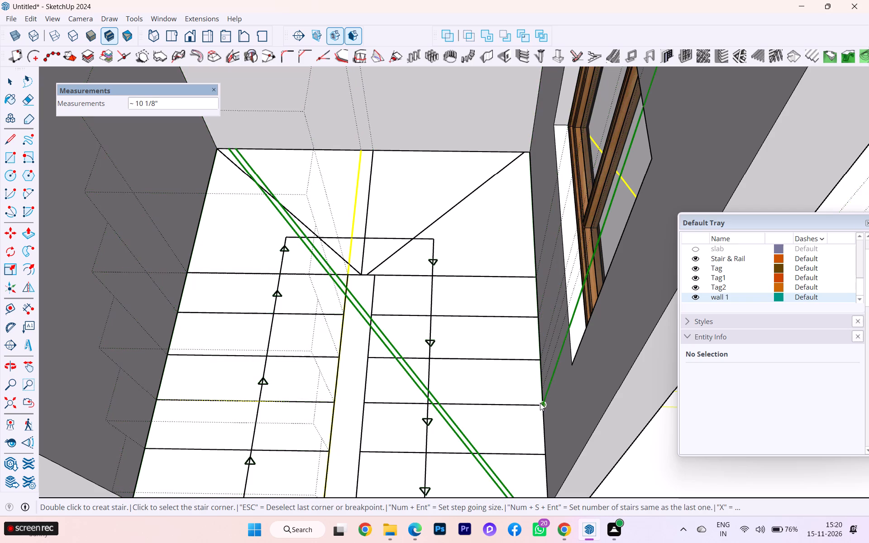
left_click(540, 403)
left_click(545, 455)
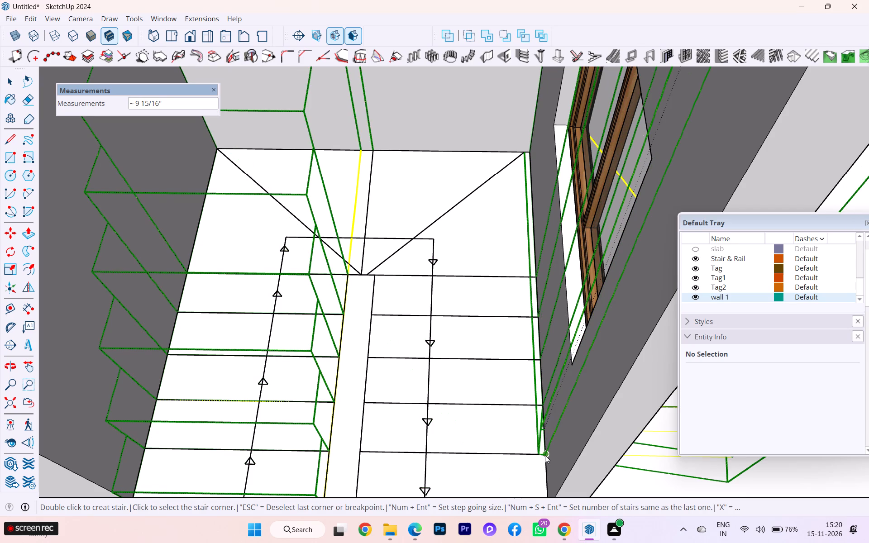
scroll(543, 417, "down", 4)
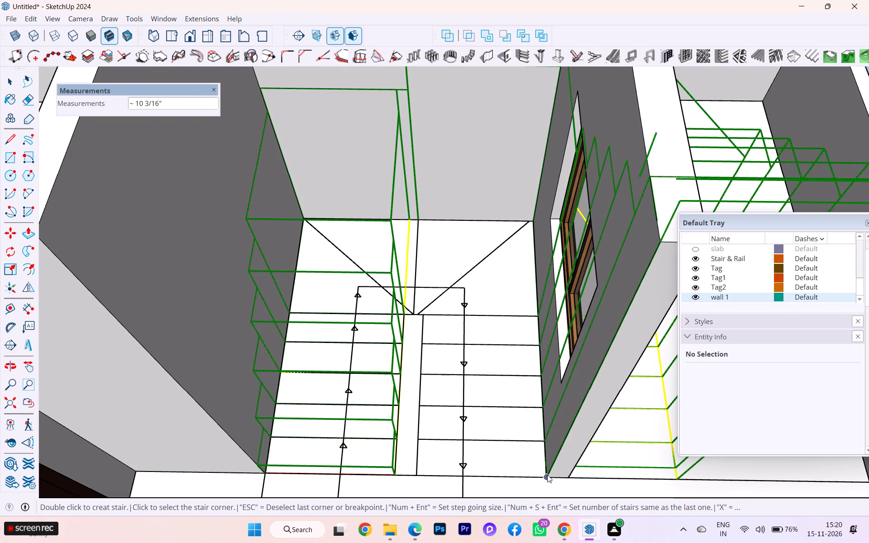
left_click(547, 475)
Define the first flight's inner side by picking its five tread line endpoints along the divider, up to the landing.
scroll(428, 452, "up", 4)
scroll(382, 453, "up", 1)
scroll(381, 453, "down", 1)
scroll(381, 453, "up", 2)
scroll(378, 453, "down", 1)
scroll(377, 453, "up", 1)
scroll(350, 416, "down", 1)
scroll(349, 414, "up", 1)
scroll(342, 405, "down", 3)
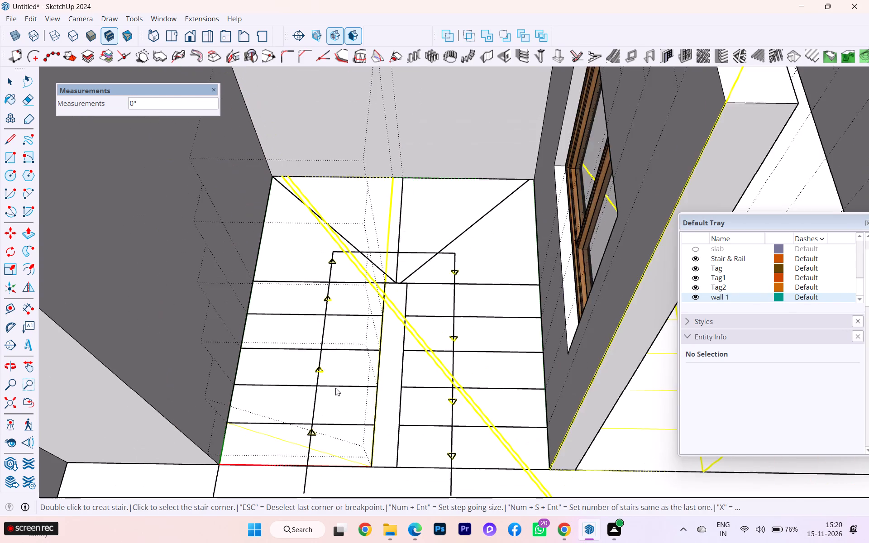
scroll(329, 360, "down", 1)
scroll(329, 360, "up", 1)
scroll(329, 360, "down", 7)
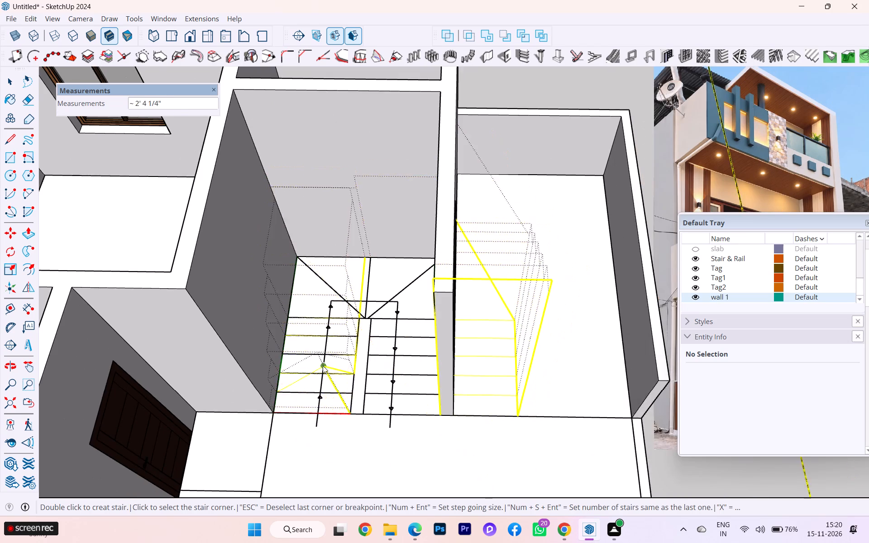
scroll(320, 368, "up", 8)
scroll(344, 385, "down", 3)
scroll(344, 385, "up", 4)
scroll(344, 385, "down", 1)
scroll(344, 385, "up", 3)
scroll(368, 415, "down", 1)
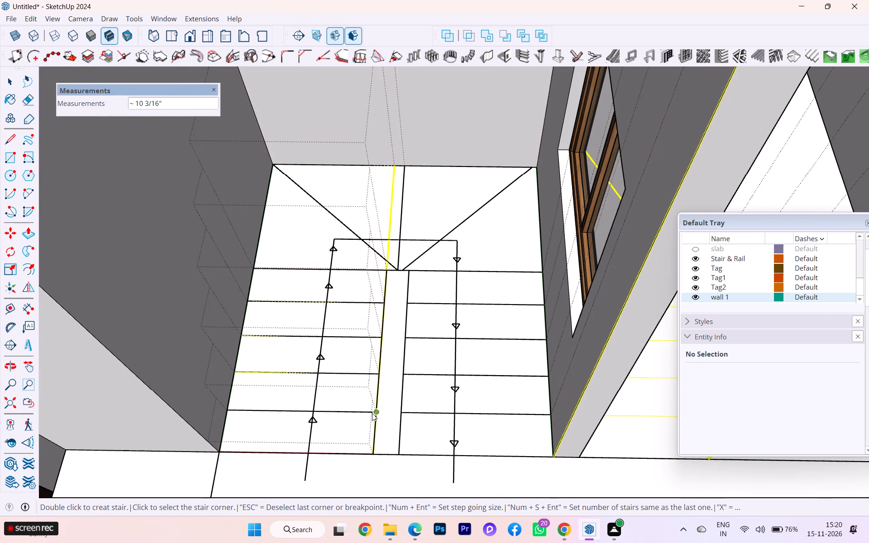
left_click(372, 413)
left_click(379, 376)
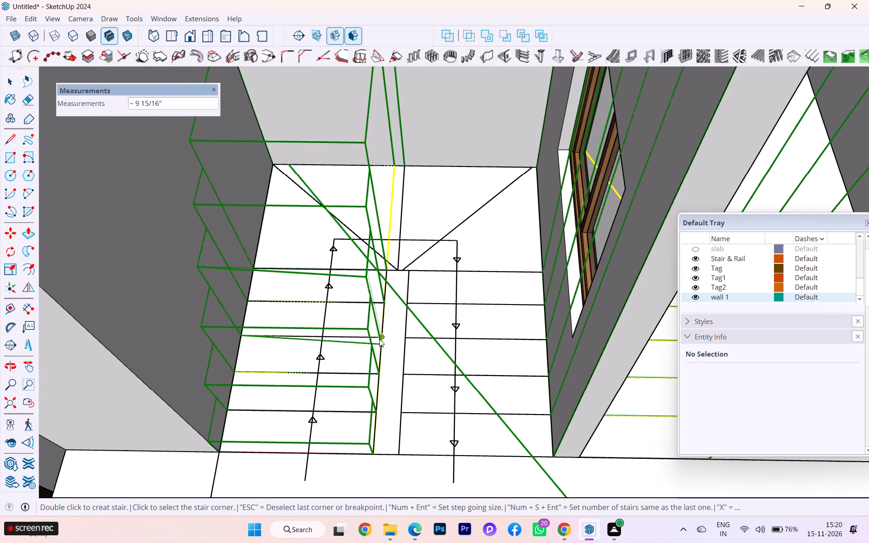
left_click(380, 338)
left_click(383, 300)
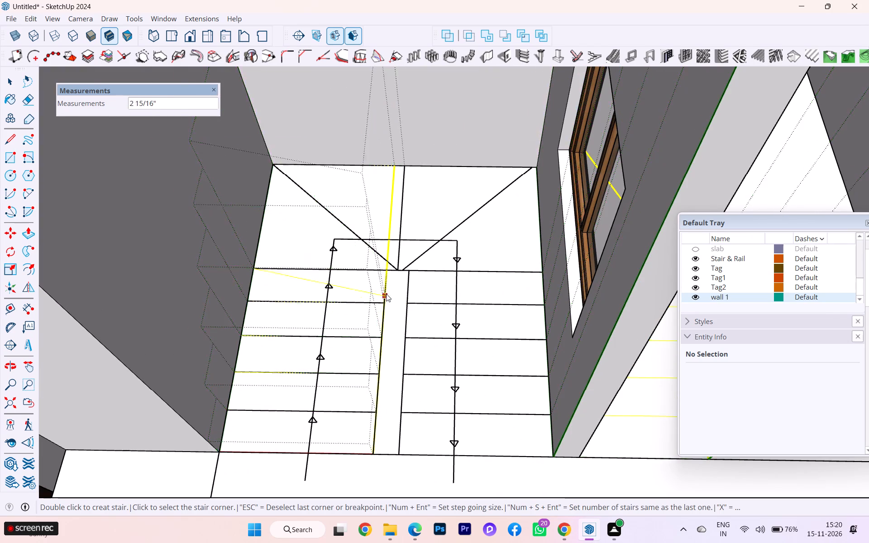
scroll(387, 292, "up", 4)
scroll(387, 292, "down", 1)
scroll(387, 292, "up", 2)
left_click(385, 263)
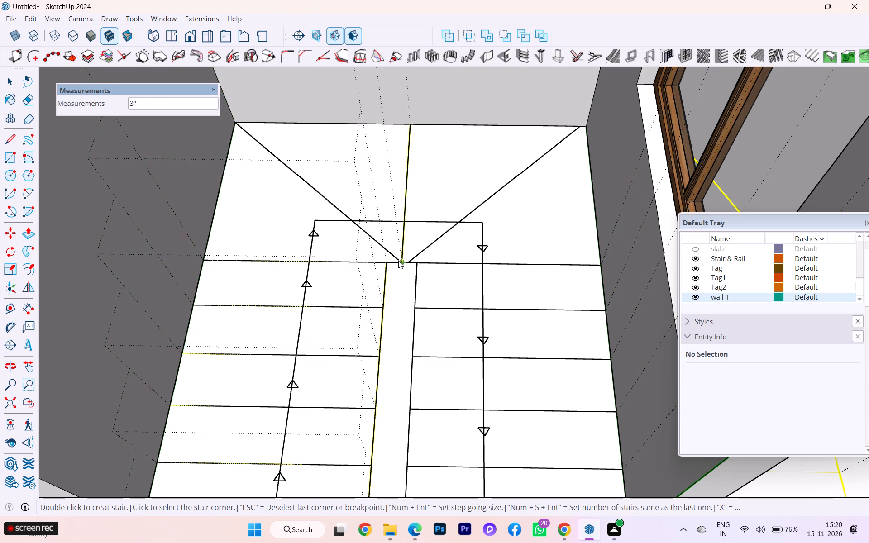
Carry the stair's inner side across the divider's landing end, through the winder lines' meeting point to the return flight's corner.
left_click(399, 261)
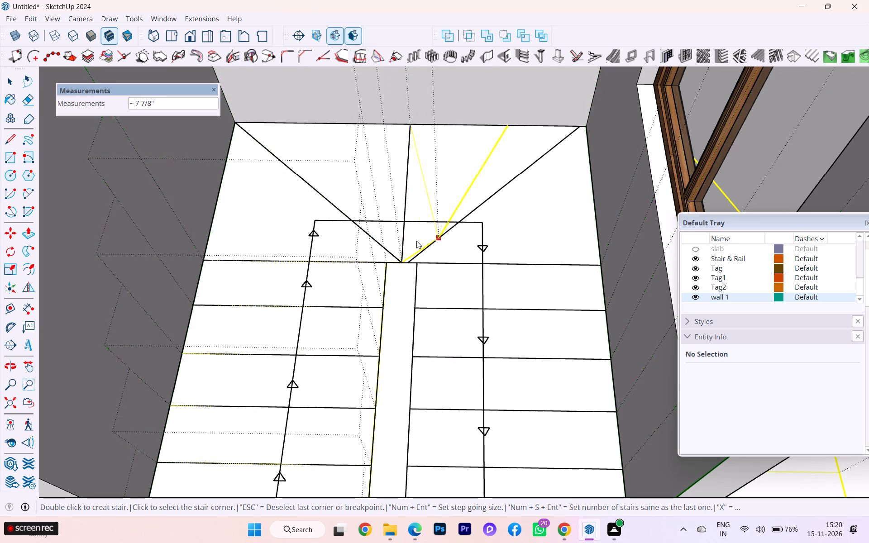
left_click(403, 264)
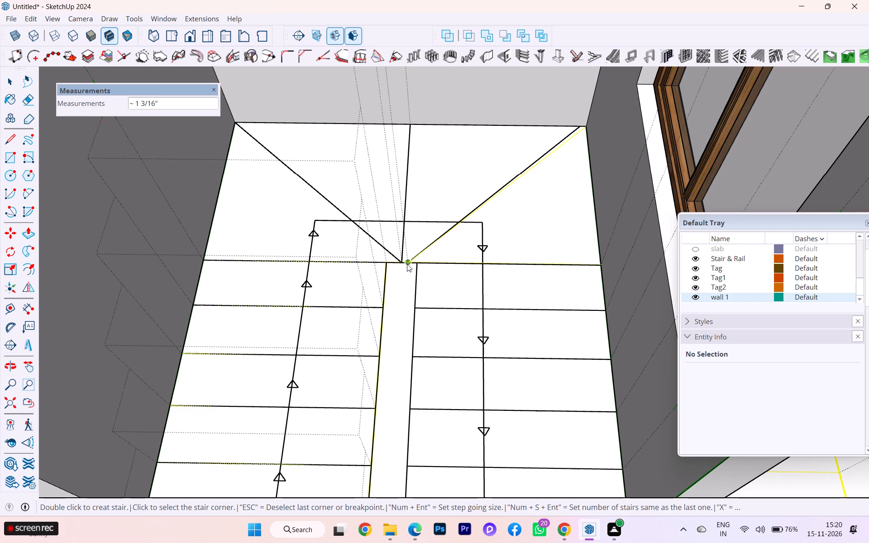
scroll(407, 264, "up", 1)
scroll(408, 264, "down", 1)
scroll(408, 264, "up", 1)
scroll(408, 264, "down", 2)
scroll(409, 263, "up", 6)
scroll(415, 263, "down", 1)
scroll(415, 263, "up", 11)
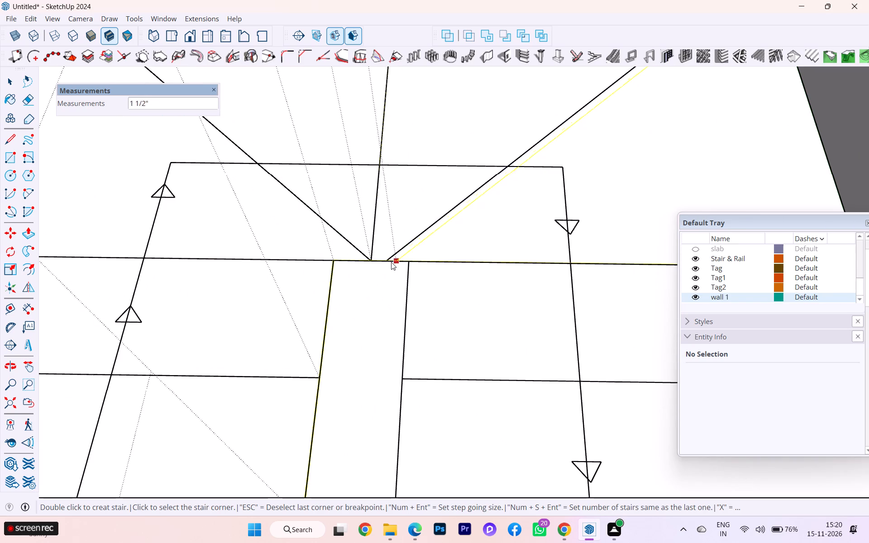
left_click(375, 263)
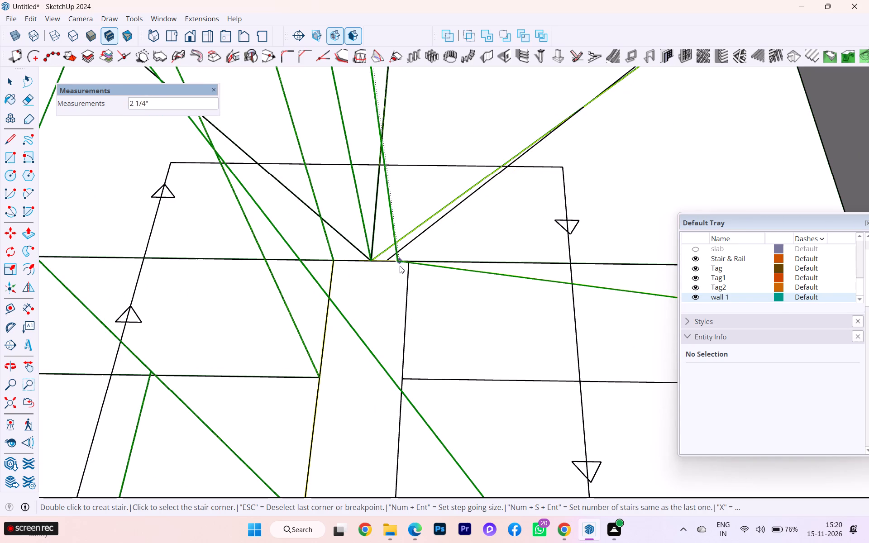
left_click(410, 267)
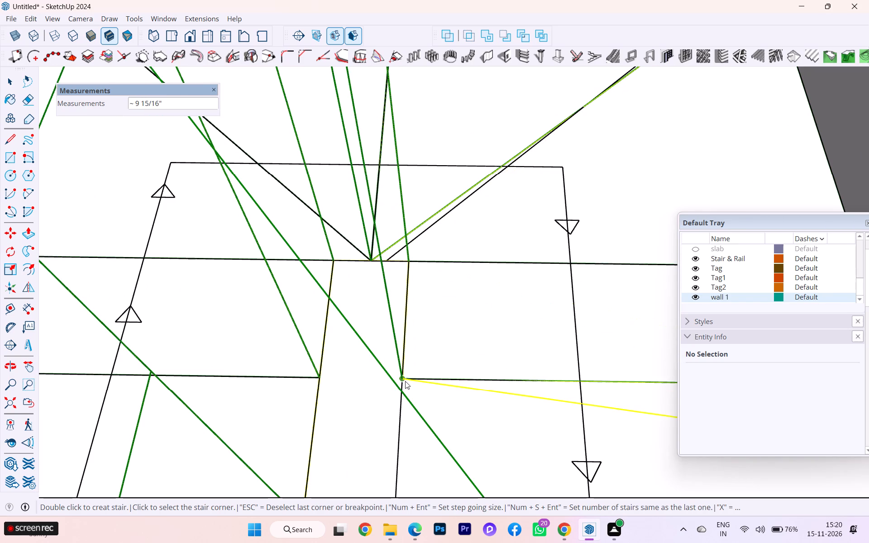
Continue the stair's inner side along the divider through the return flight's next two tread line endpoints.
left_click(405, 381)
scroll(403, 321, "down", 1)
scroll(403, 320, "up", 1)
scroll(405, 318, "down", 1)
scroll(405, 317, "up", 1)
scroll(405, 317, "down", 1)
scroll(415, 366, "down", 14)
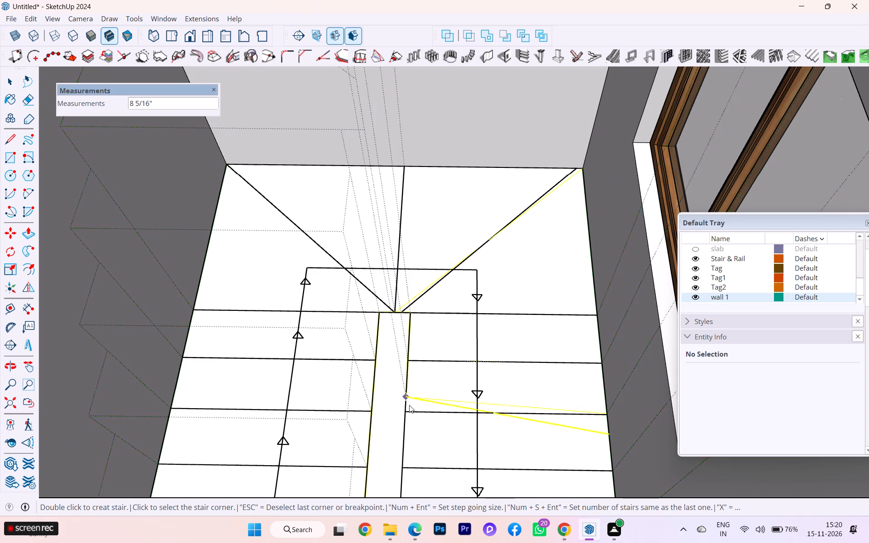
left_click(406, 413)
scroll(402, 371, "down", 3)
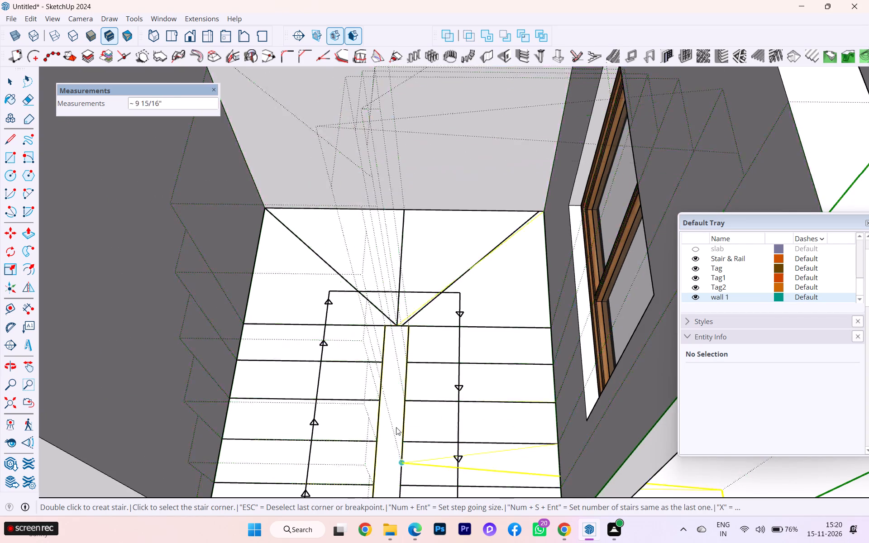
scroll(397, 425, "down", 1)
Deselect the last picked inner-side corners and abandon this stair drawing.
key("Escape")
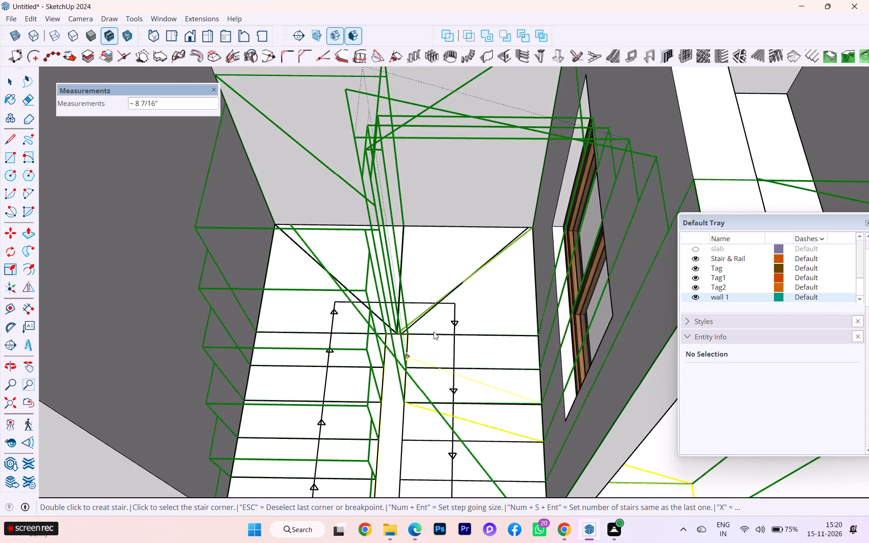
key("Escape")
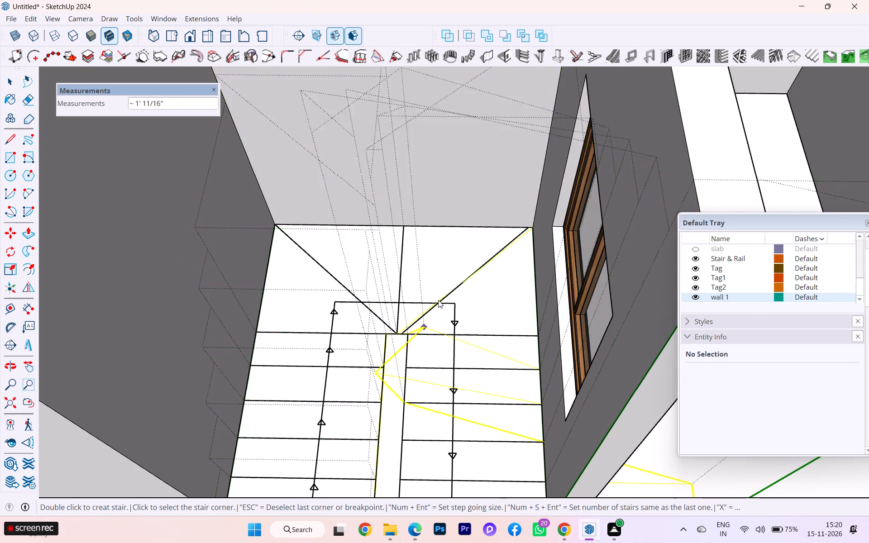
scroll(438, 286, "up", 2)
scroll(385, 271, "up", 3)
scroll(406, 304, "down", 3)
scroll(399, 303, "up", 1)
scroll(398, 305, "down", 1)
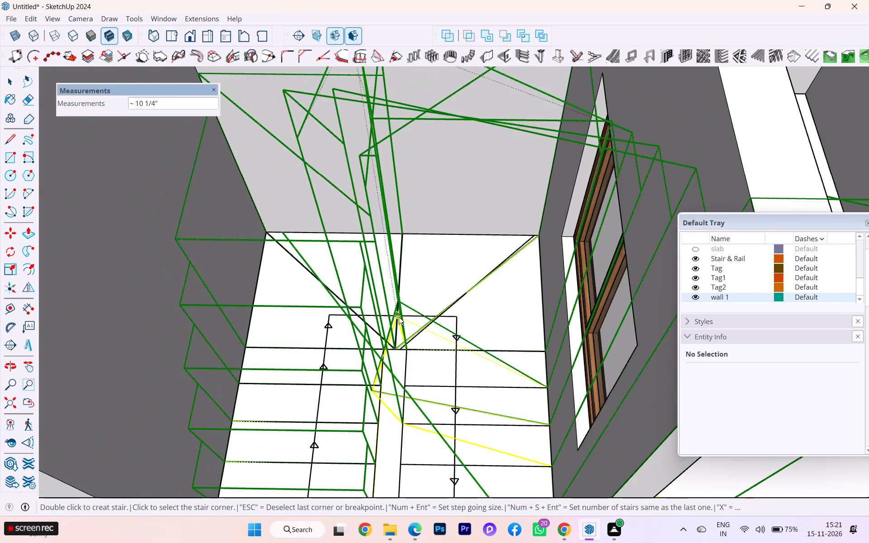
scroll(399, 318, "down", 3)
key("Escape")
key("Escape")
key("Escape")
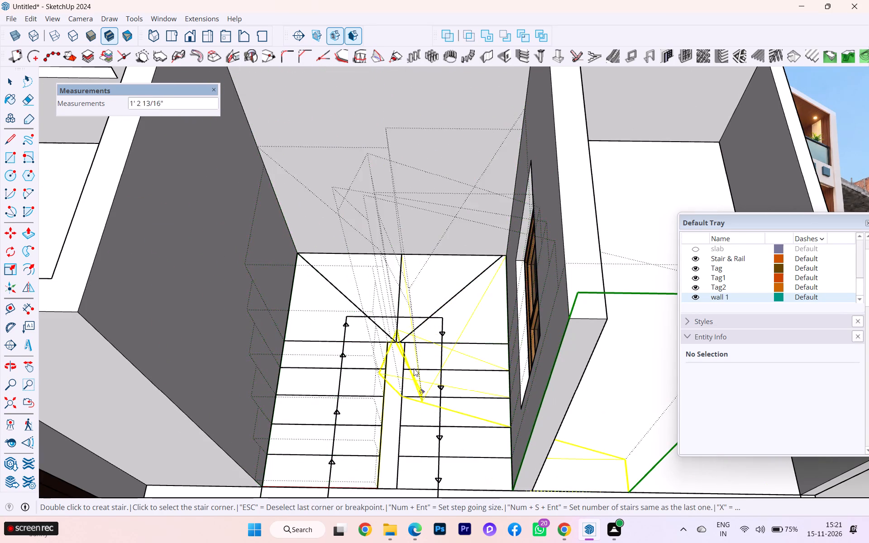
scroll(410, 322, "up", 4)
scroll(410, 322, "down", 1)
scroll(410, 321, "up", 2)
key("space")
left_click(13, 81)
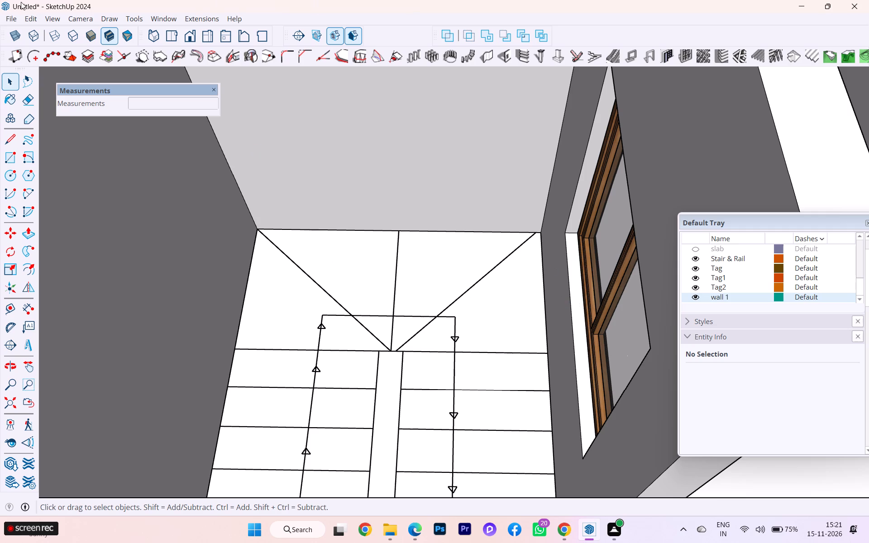
Start a new MajStair stair with stair number 14 and set its entrance across the first flight's base, divider corner to wall-side corner.
left_click(184, 14)
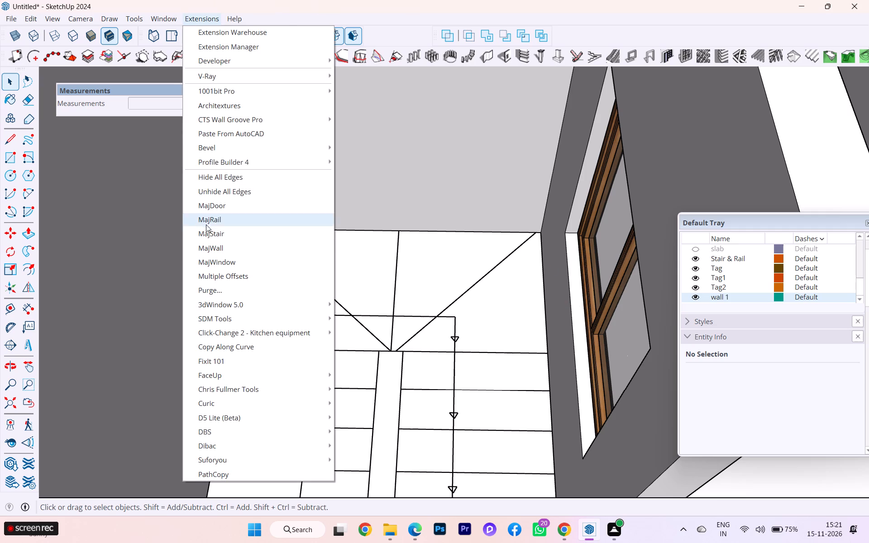
left_click(204, 235)
left_click(200, 324)
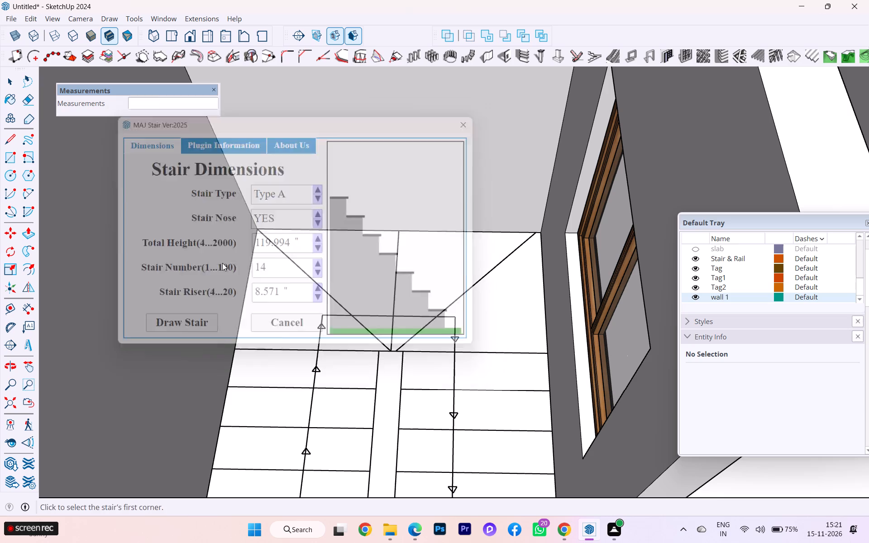
scroll(243, 237, "down", 4)
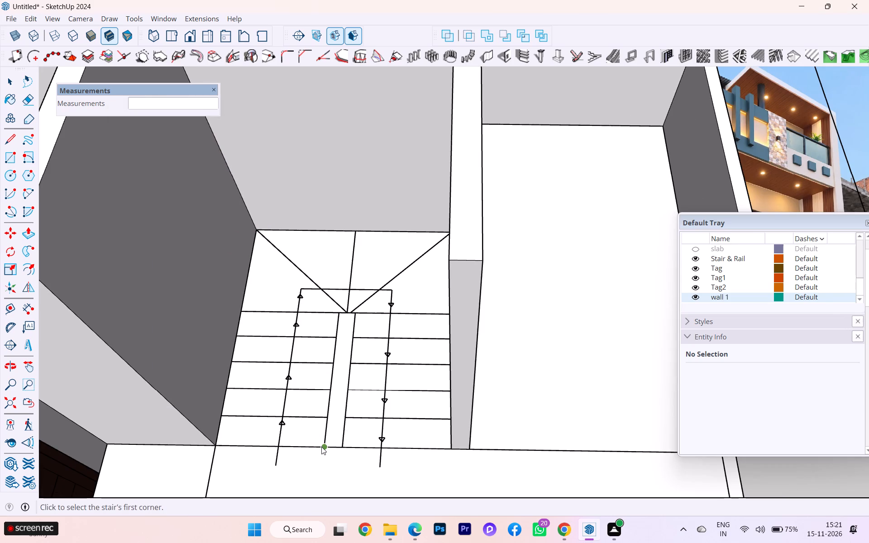
left_click(321, 447)
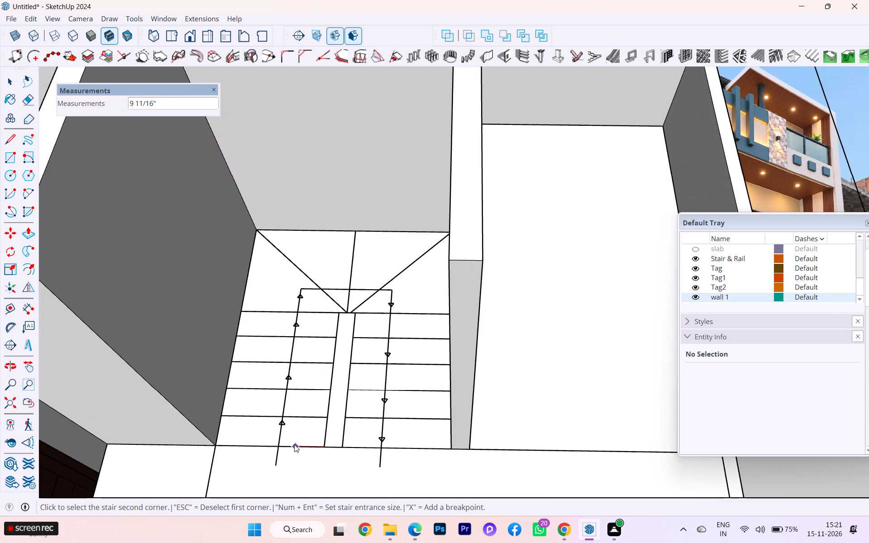
left_click(222, 446)
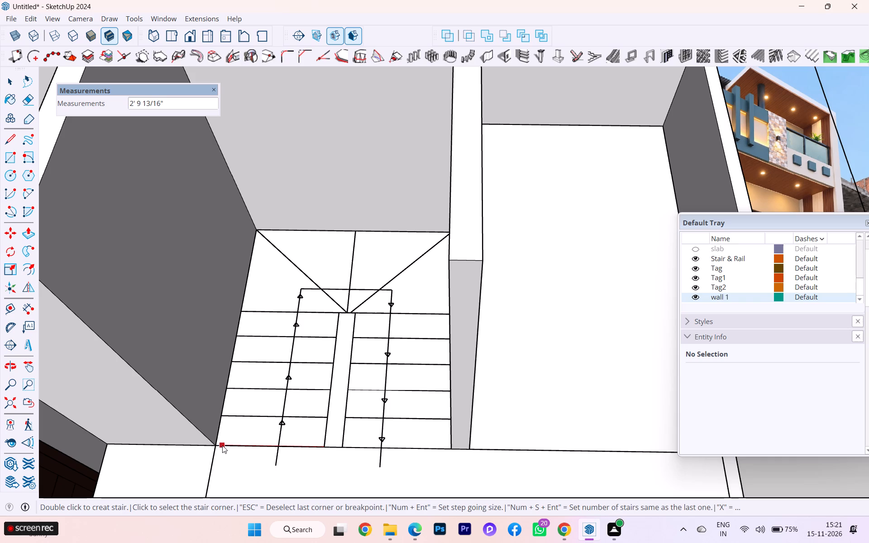
key("Escape")
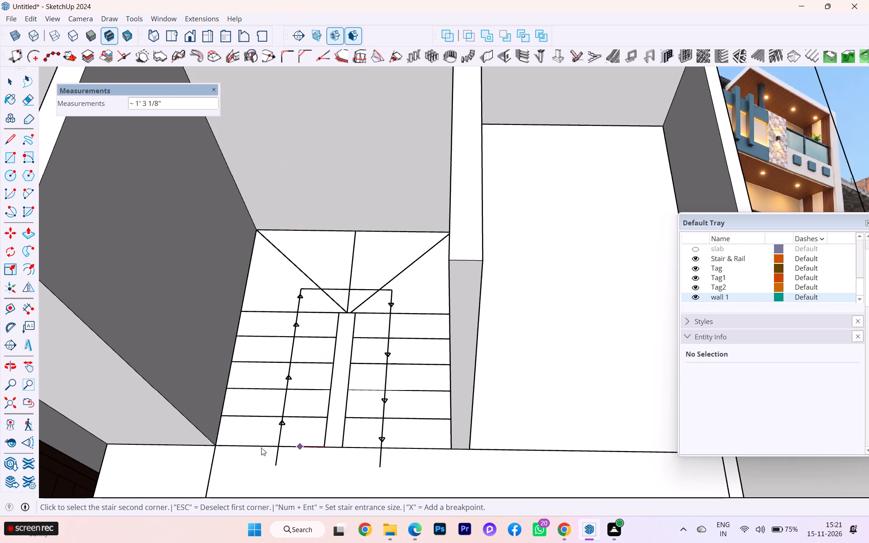
left_click(212, 447)
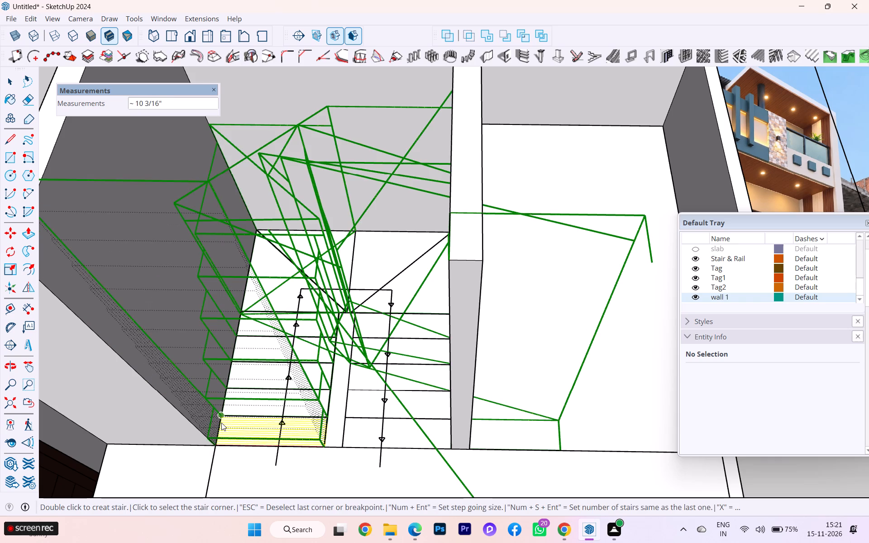
Define the first flight's outer side by picking its five tread line endpoints along the wall, up to the landing.
scroll(221, 423, "up", 5)
left_click(222, 414)
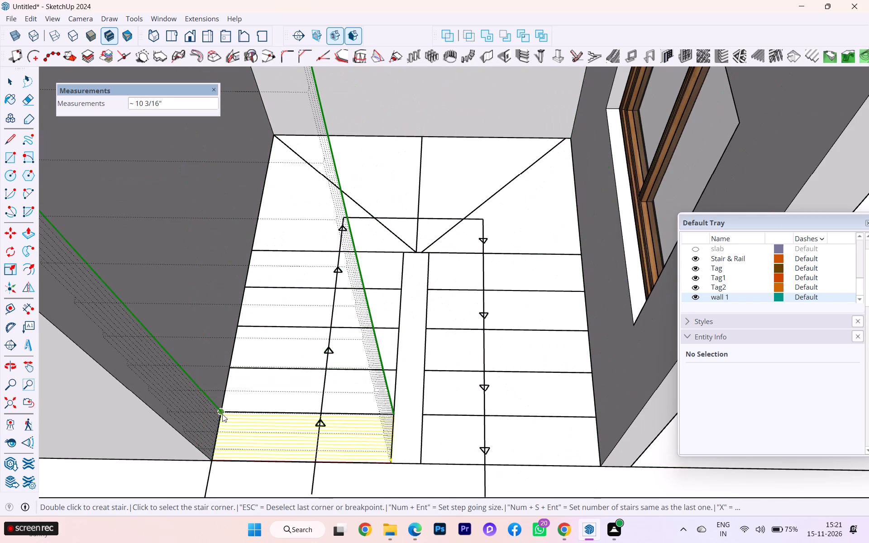
left_click(229, 364)
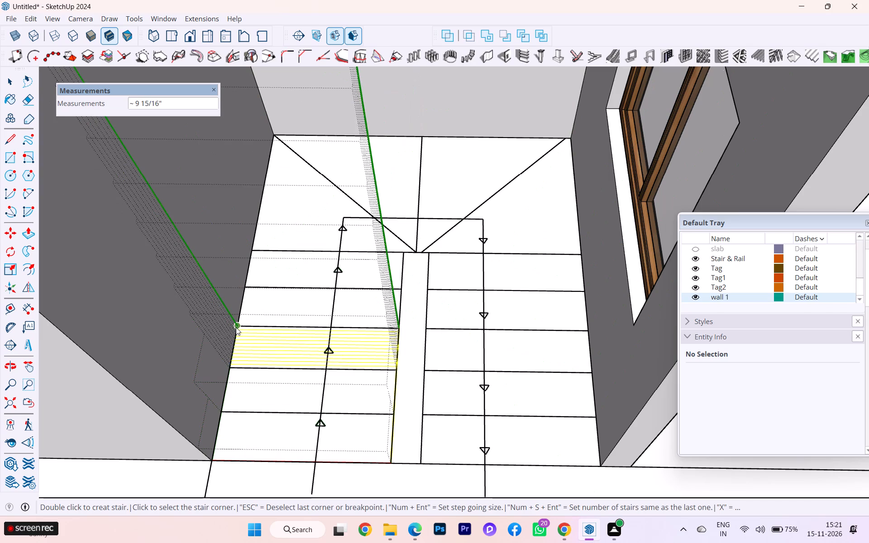
left_click(237, 325)
left_click(245, 289)
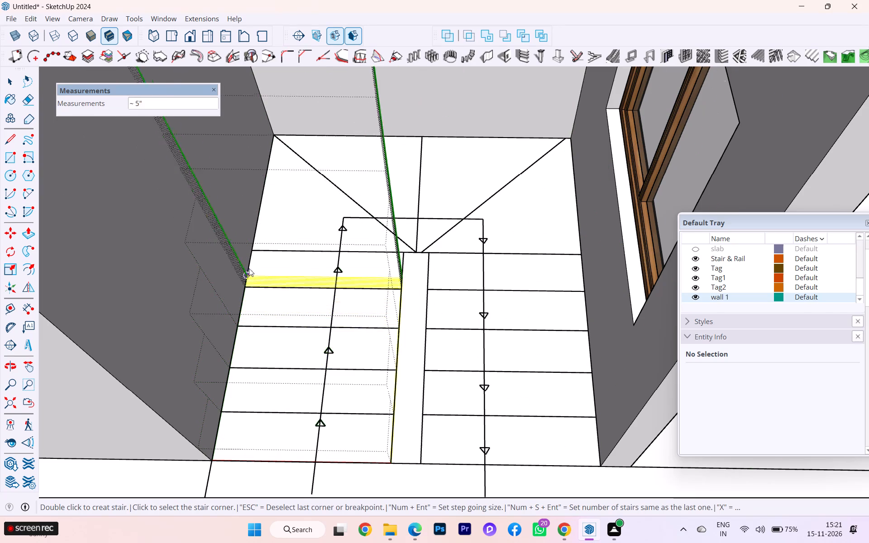
left_click(250, 251)
scroll(262, 215, "down", 1)
scroll(262, 215, "up", 3)
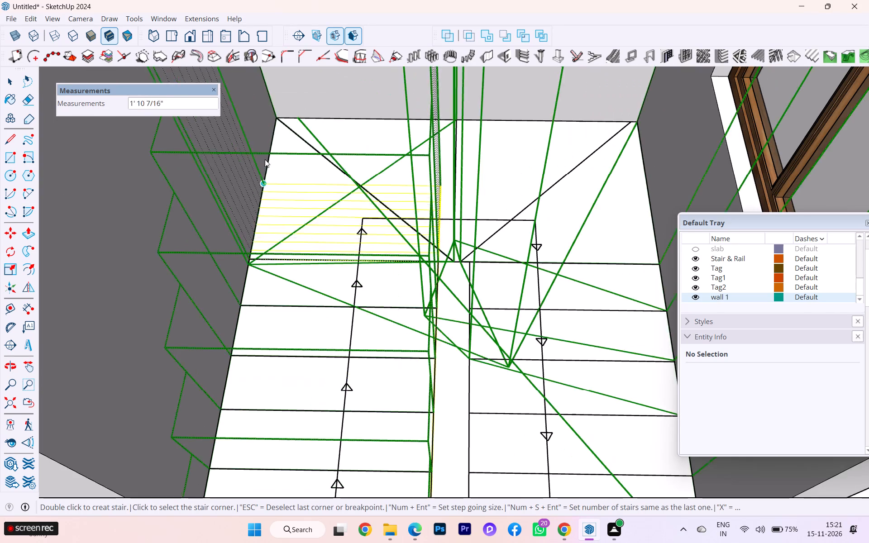
Continue the stair's outer side around the landing: near back corner, a point 3' along the back wall, and the far back corner.
scroll(274, 122, "up", 2)
left_click(275, 119)
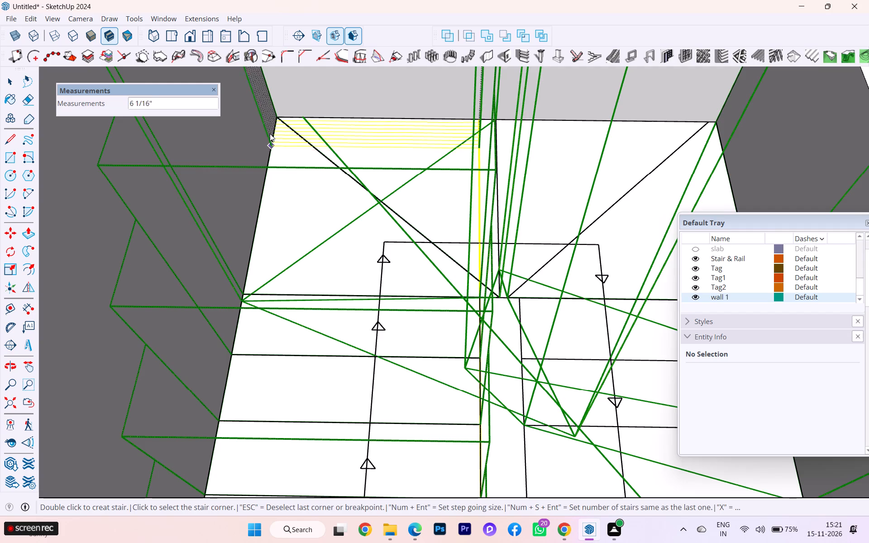
scroll(283, 96, "down", 6)
scroll(301, 110, "up", 5)
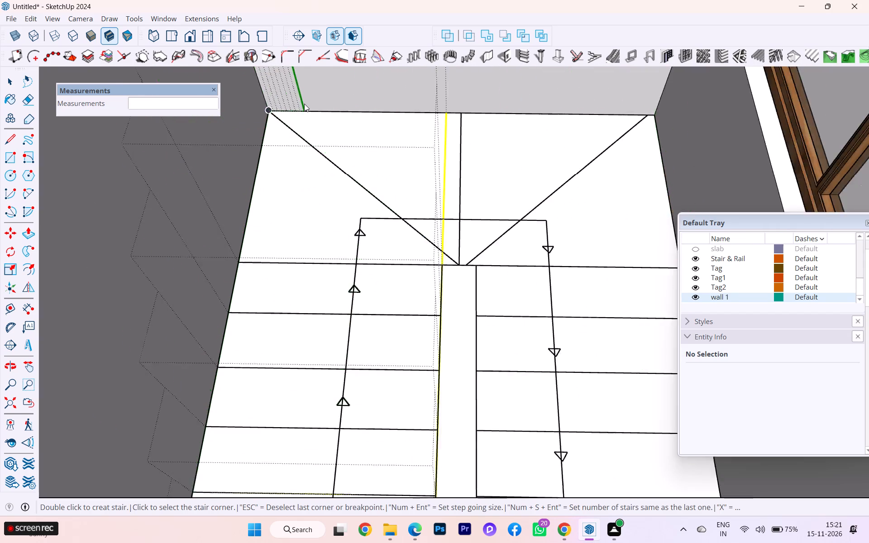
scroll(417, 107, "up", 3)
left_click(472, 113)
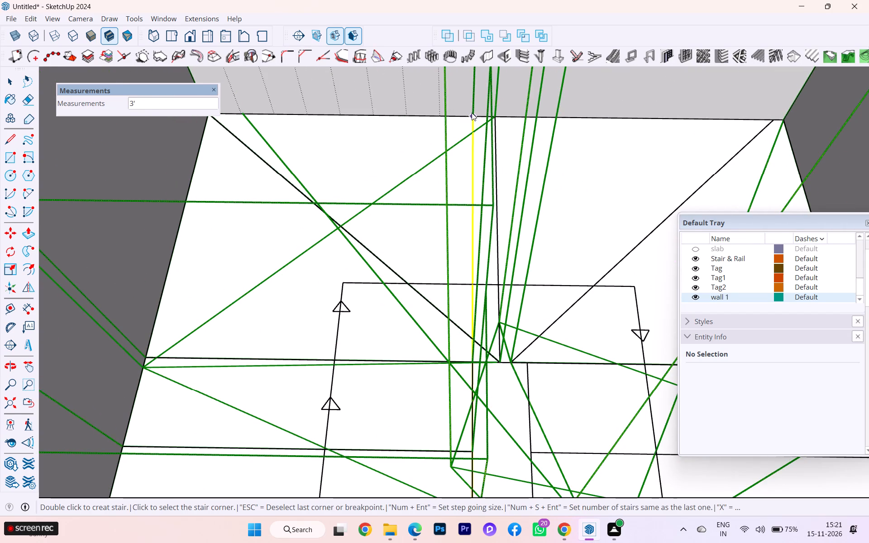
scroll(558, 120, "down", 7)
scroll(629, 131, "up", 1)
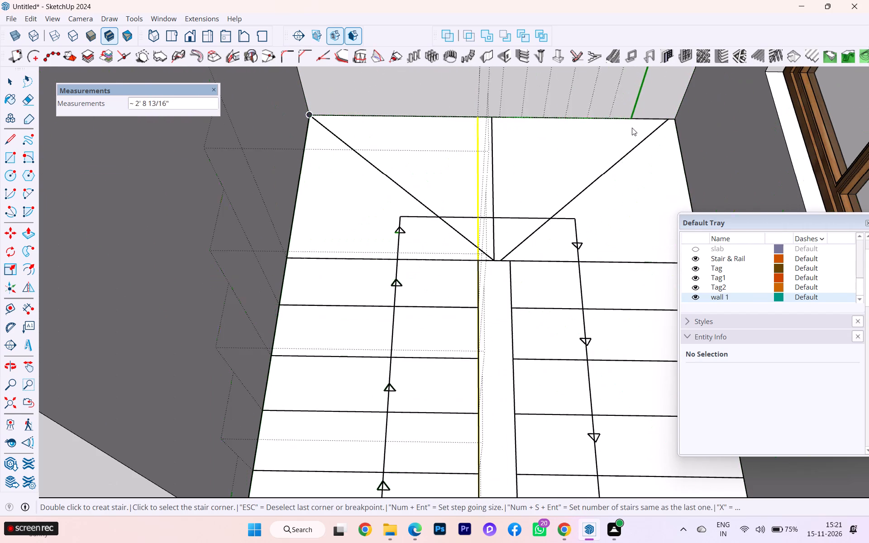
scroll(677, 119, "up", 4)
left_click(677, 119)
Continue the outer side down the return flight's wall through its five tread line endpoints, ending at the flight's base corner.
scroll(586, 123, "down", 1)
scroll(585, 123, "up", 1)
scroll(585, 123, "down", 4)
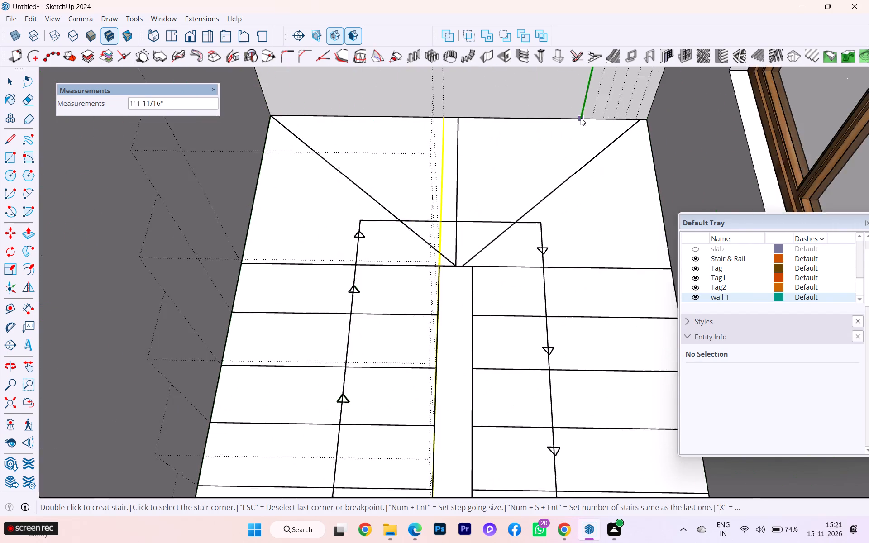
scroll(581, 118, "down", 4)
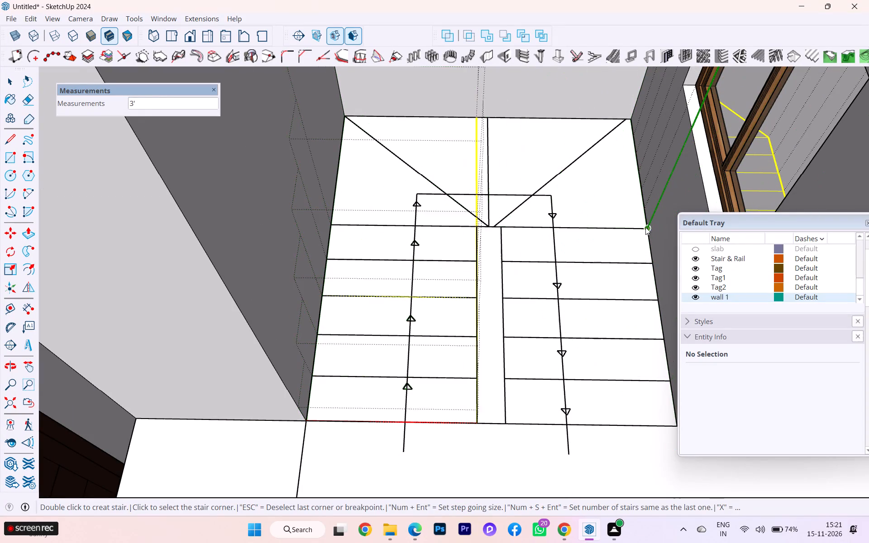
scroll(613, 228, "up", 2)
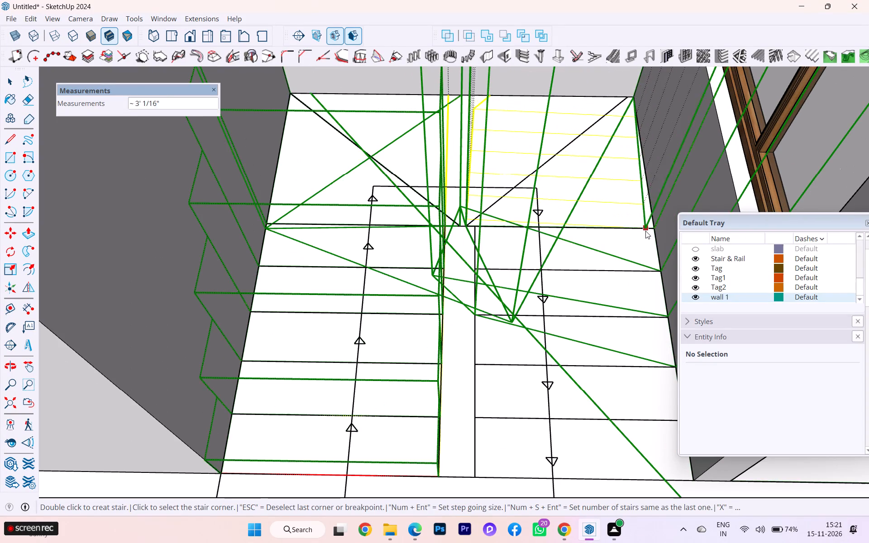
left_click(649, 230)
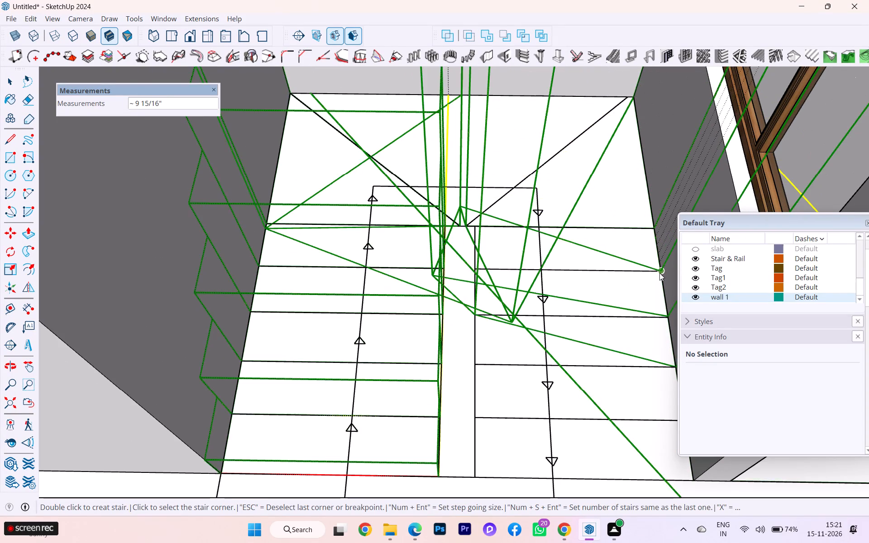
left_click(659, 273)
scroll(466, 225, "down", 2)
scroll(475, 246, "up", 1)
scroll(476, 247, "down", 3)
scroll(575, 329, "down", 1)
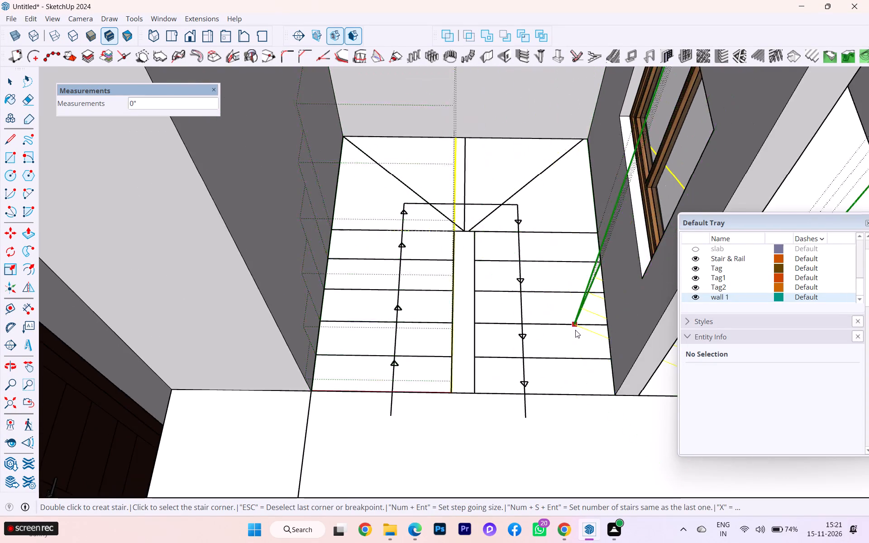
scroll(575, 330, "down", 2)
scroll(584, 292, "up", 5)
left_click(597, 309)
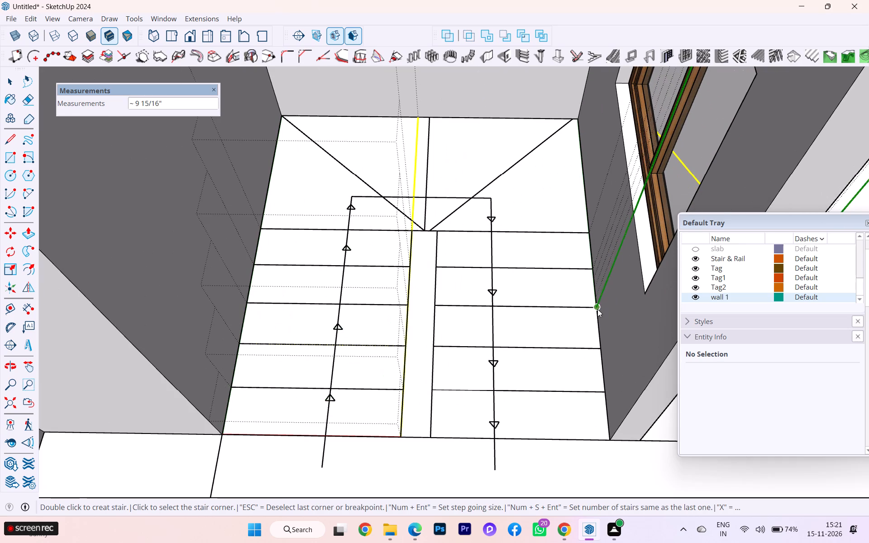
left_click(600, 347)
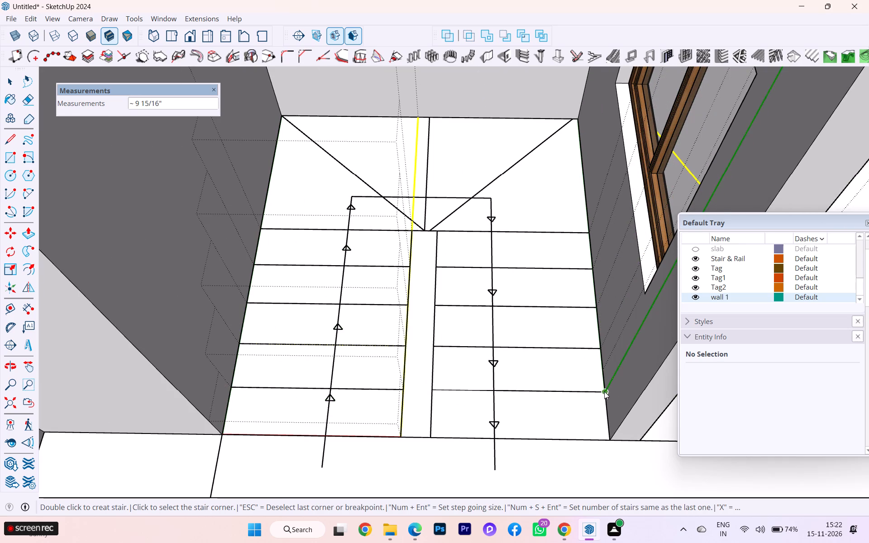
left_click(605, 391)
left_click(611, 439)
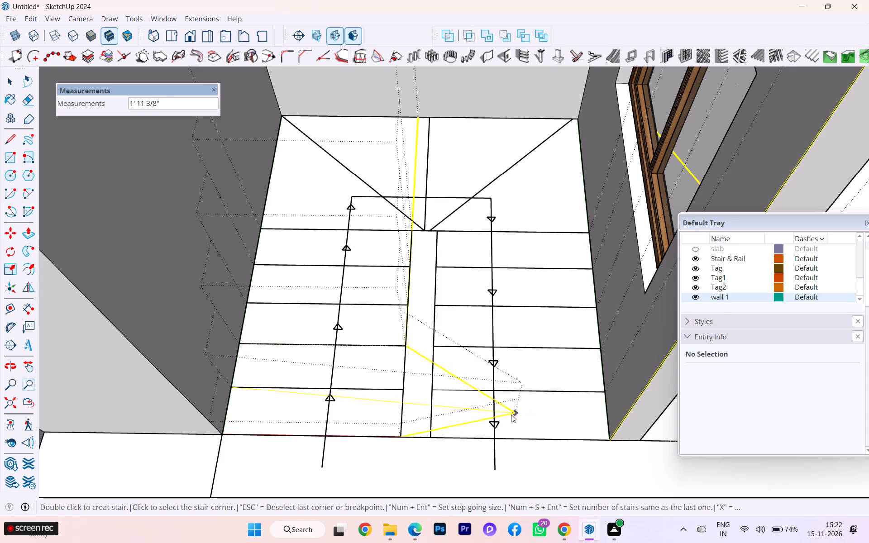
Define the first flight's inner side by picking its five tread line endpoints along the divider, up to the landing.
scroll(435, 423, "up", 3)
scroll(362, 404, "up", 2)
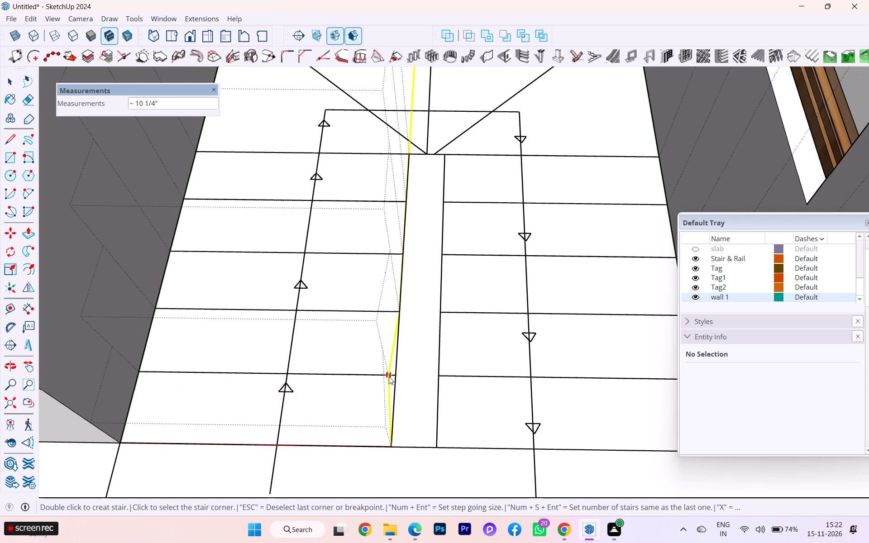
left_click(393, 374)
left_click(401, 316)
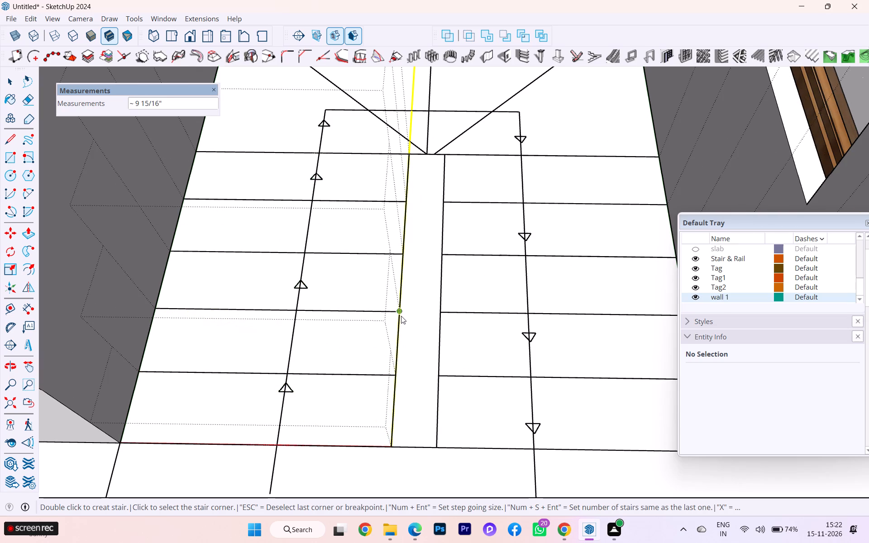
left_click(401, 256)
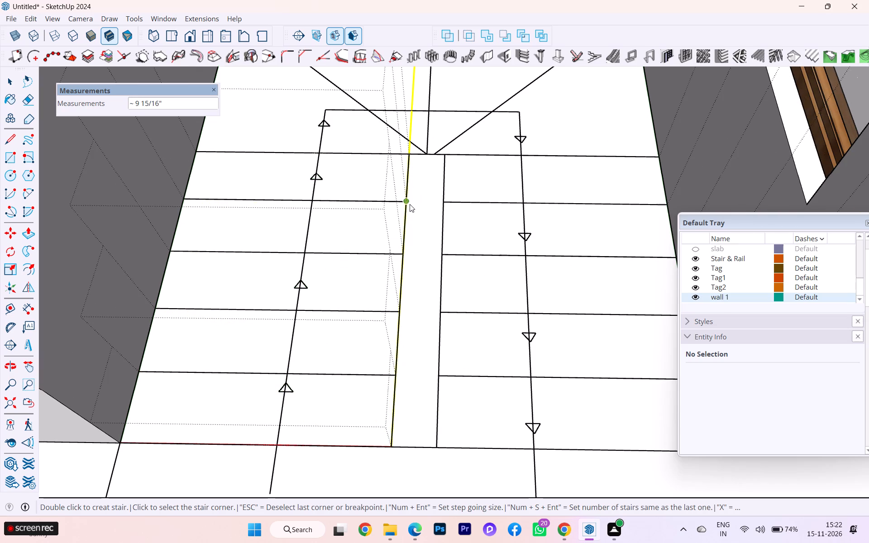
left_click(409, 202)
left_click(410, 154)
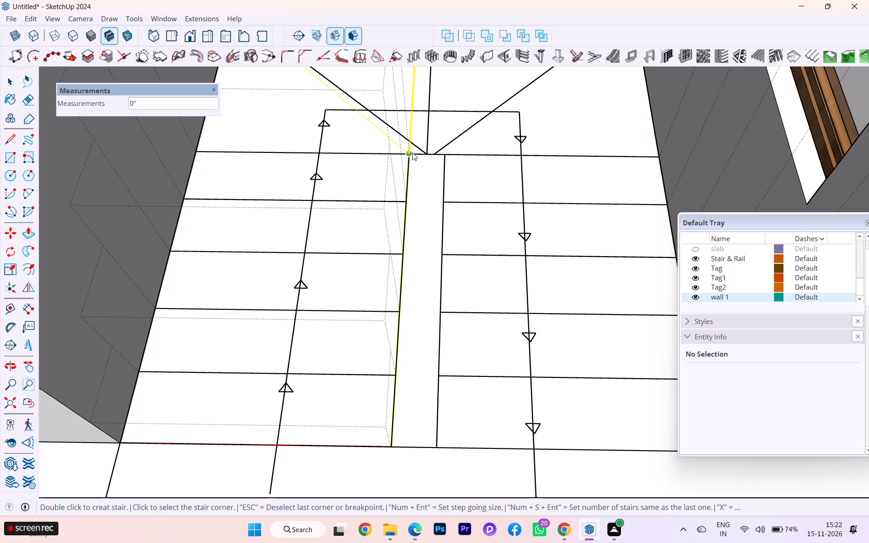
Set the landing's three inner corners on the same point at the divider's head, where the first flight's diagonal meets the centre line.
scroll(419, 149, "up", 1)
scroll(420, 150, "down", 1)
scroll(420, 150, "up", 5)
scroll(428, 156, "down", 1)
scroll(428, 156, "up", 4)
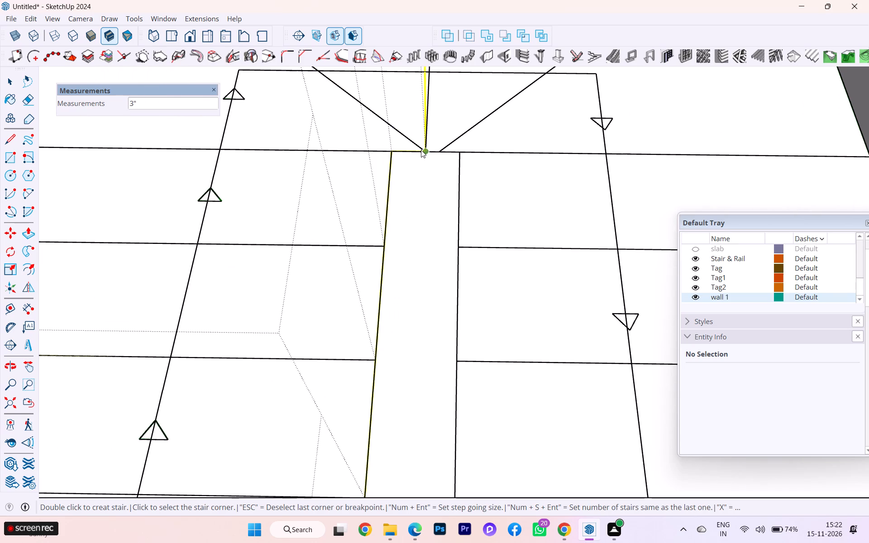
scroll(422, 149, "down", 5)
scroll(415, 155, "up", 2)
scroll(415, 155, "down", 6)
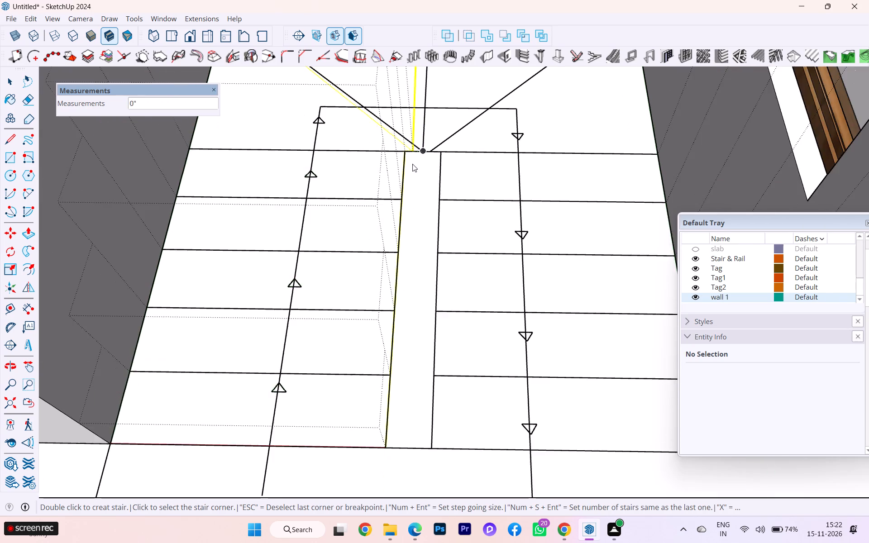
scroll(412, 164, "up", 2)
scroll(412, 164, "down", 1)
scroll(418, 153, "up", 3)
left_click(420, 150)
scroll(420, 150, "down", 1)
scroll(420, 150, "up", 1)
scroll(420, 150, "down", 3)
scroll(420, 150, "up", 2)
scroll(420, 150, "down", 1)
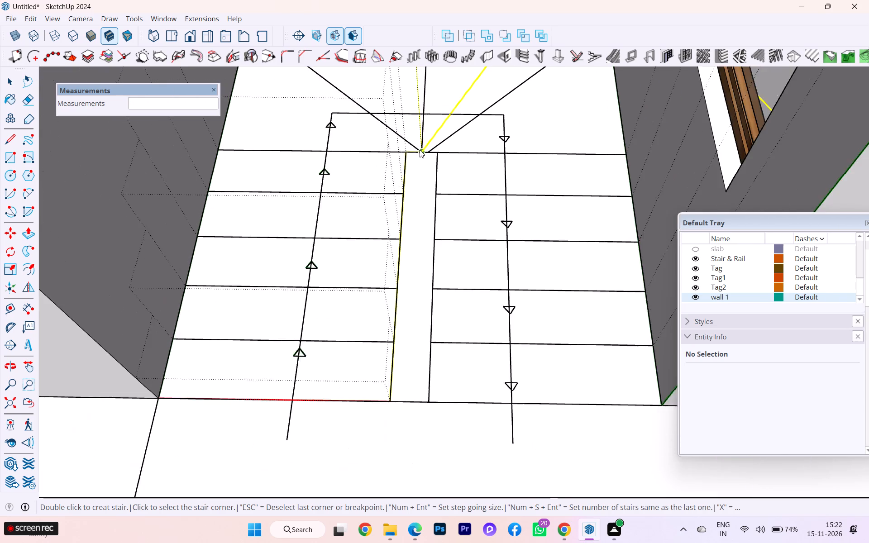
scroll(420, 150, "down", 5)
scroll(420, 150, "up", 2)
scroll(420, 150, "down", 1)
scroll(420, 150, "up", 3)
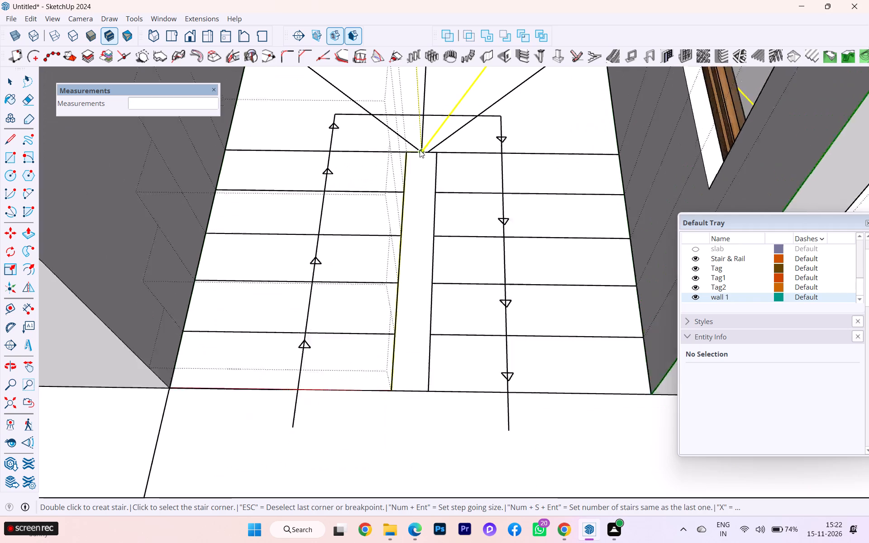
scroll(420, 150, "up", 2)
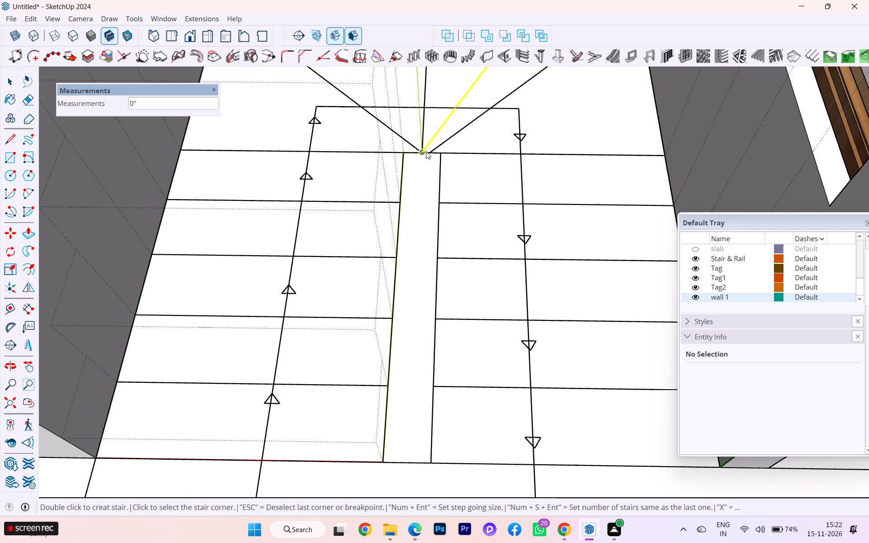
left_click(418, 150)
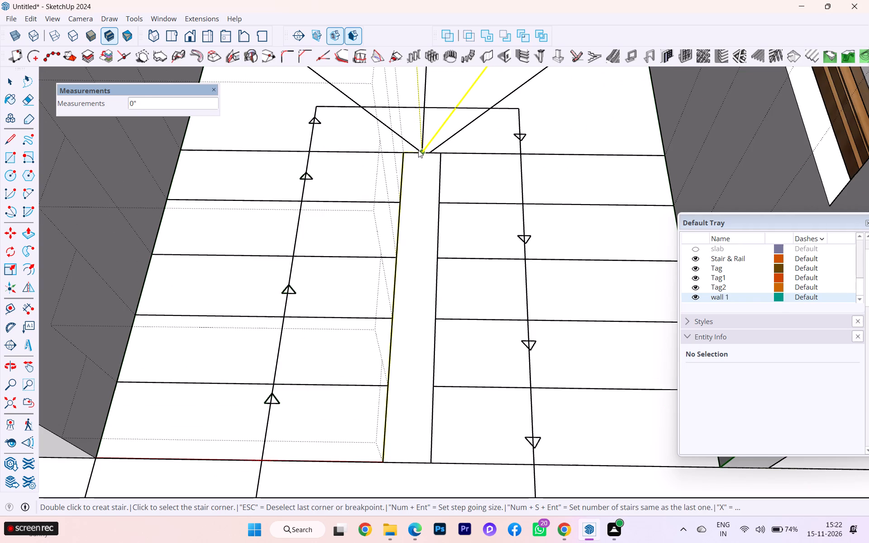
scroll(444, 153, "down", 3)
scroll(444, 153, "up", 1)
scroll(444, 153, "down", 7)
scroll(444, 154, "up", 10)
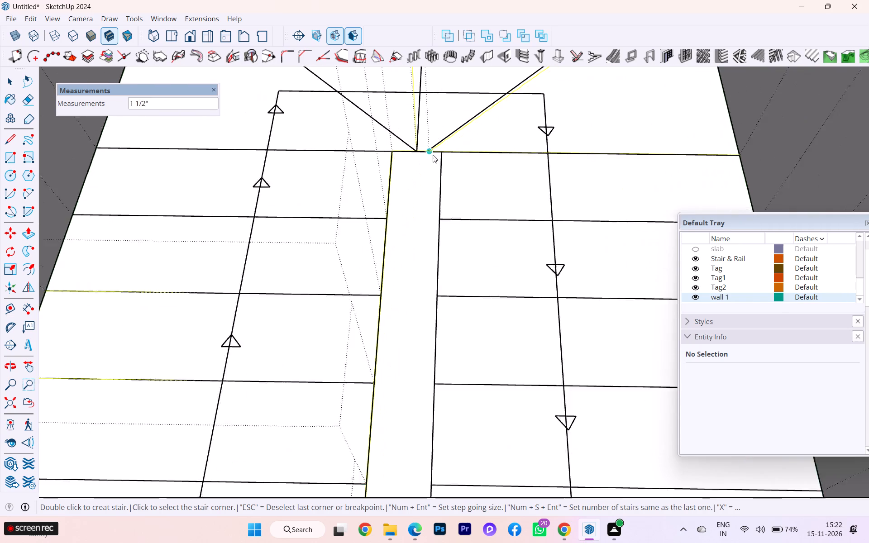
scroll(432, 155, "up", 2)
scroll(435, 152, "down", 2)
scroll(435, 152, "up", 2)
scroll(435, 152, "down", 5)
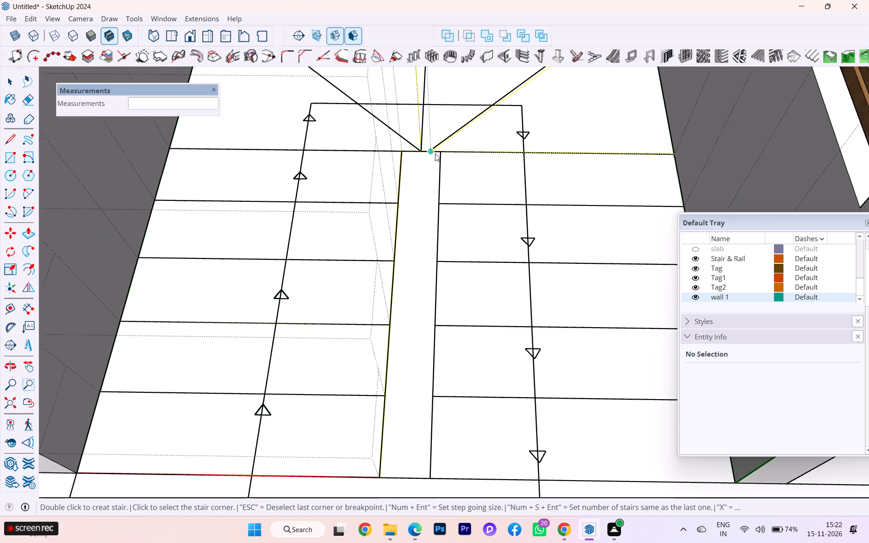
scroll(435, 153, "down", 1)
scroll(425, 154, "up", 3)
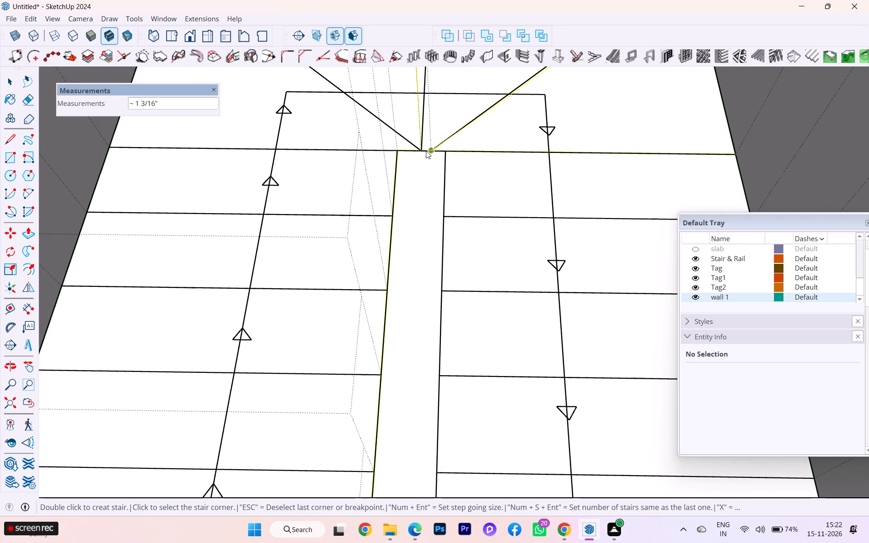
left_click(425, 151)
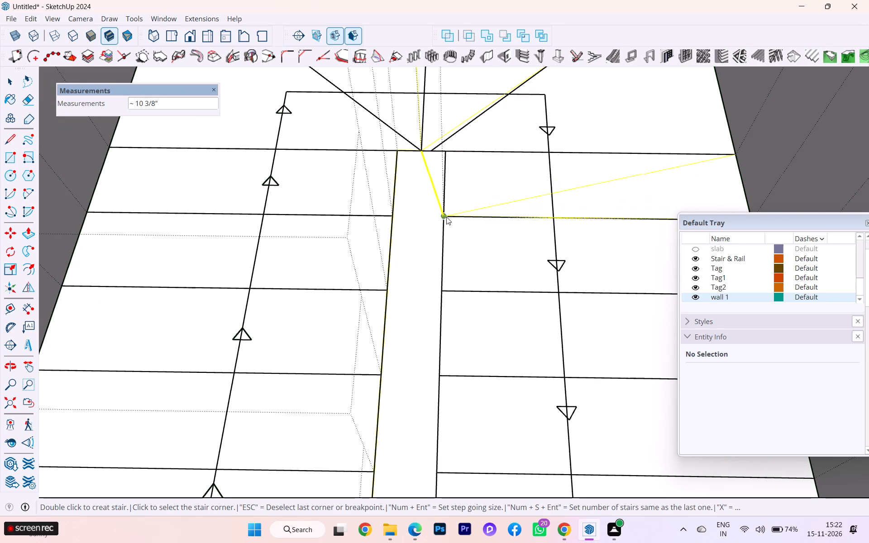
Finish the inner side along the divider through the return flight's five tread line endpoints to its base corner and create the stair.
left_click(443, 149)
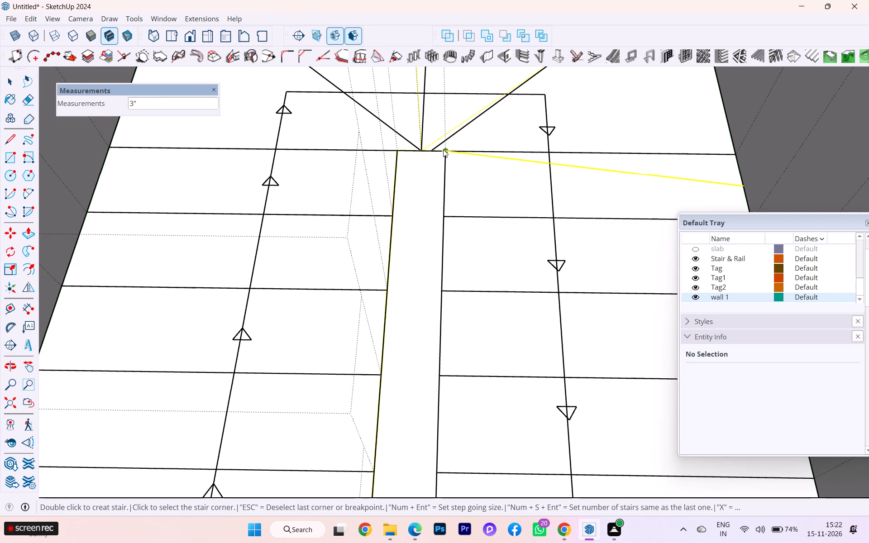
left_click(448, 219)
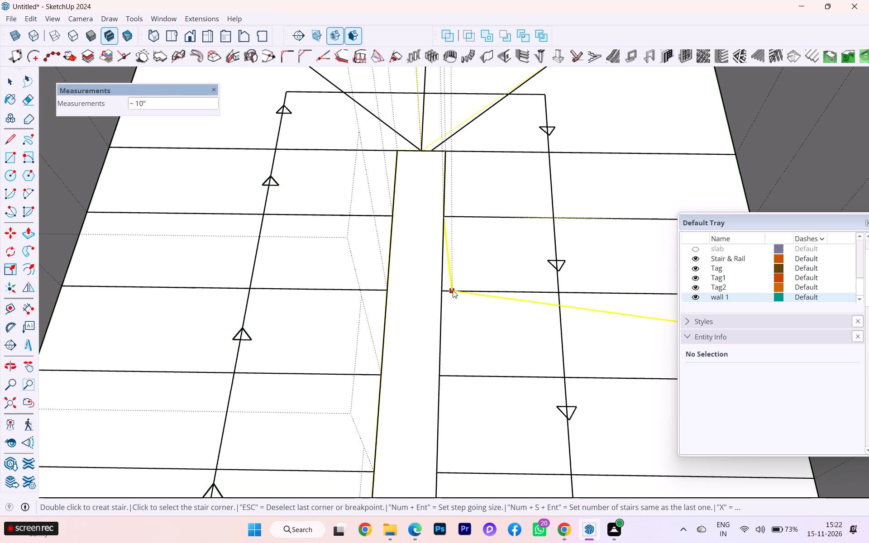
left_click(446, 292)
scroll(447, 268, "down", 3)
scroll(447, 268, "up", 1)
scroll(447, 268, "down", 1)
left_click(446, 335)
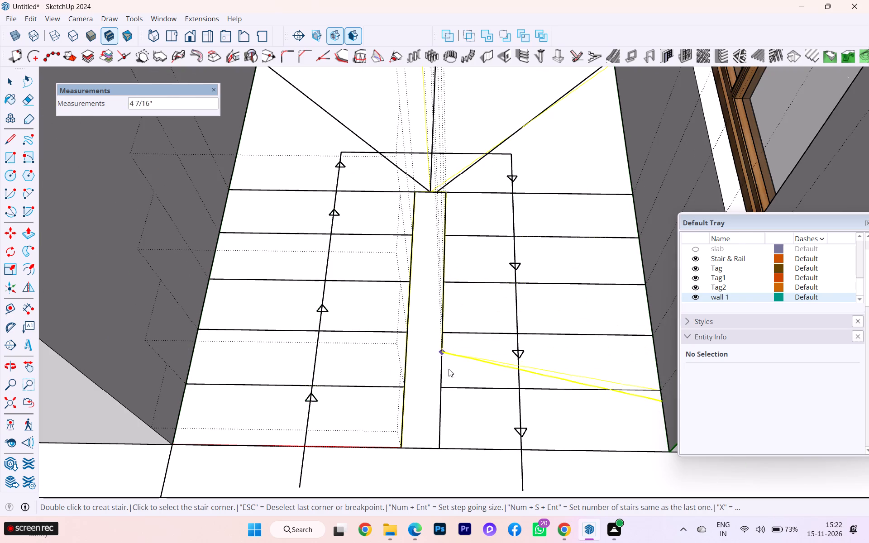
left_click(446, 385)
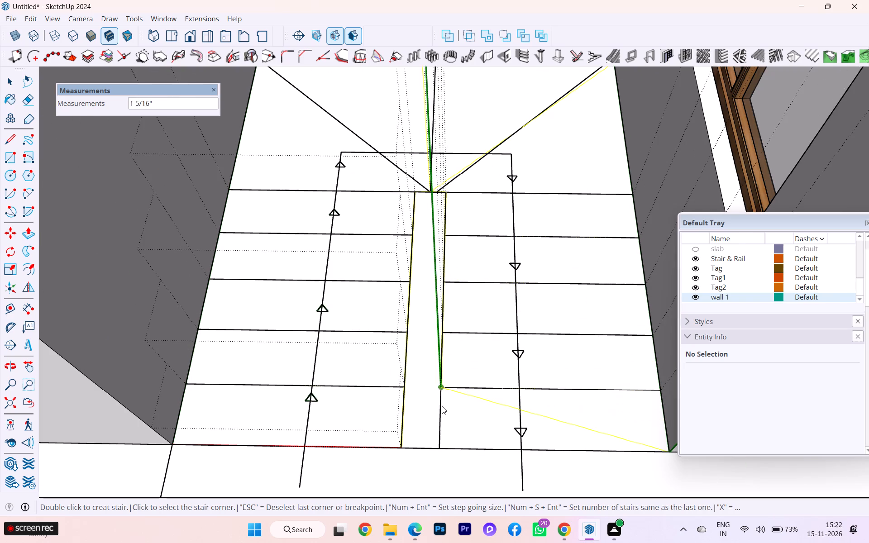
double_click(439, 448)
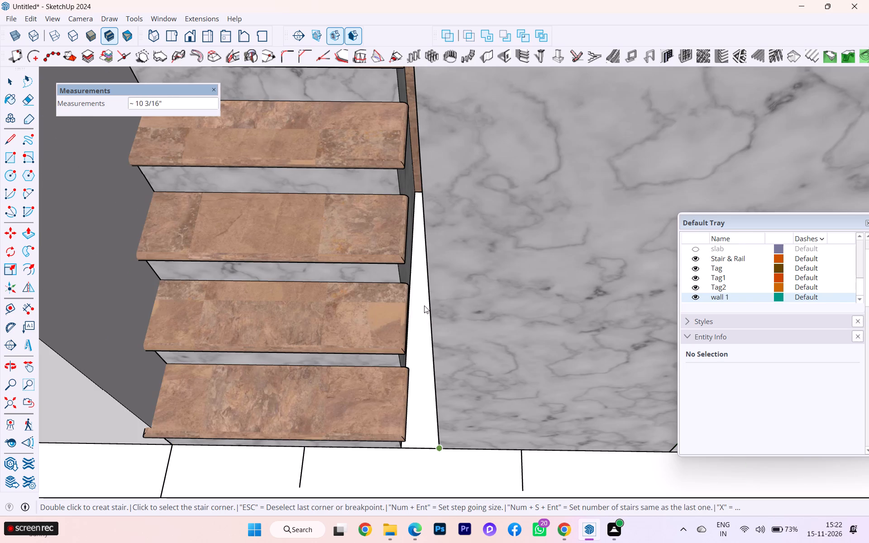
Examine the generated stair's flights and landing winders from several angles, including where the winders meet the divider.
scroll(424, 305, "down", 3)
scroll(423, 305, "up", 1)
scroll(421, 306, "down", 3)
scroll(398, 305, "up", 1)
scroll(393, 304, "down", 1)
scroll(278, 210, "down", 1)
scroll(278, 210, "up", 3)
scroll(278, 210, "down", 1)
scroll(277, 209, "up", 1)
scroll(277, 209, "down", 1)
scroll(229, 196, "down", 6)
scroll(233, 208, "up", 2)
scroll(234, 209, "down", 1)
scroll(245, 204, "up", 2)
scroll(245, 204, "down", 3)
scroll(243, 204, "up", 1)
middle_click_drag(268, 213, 455, 230)
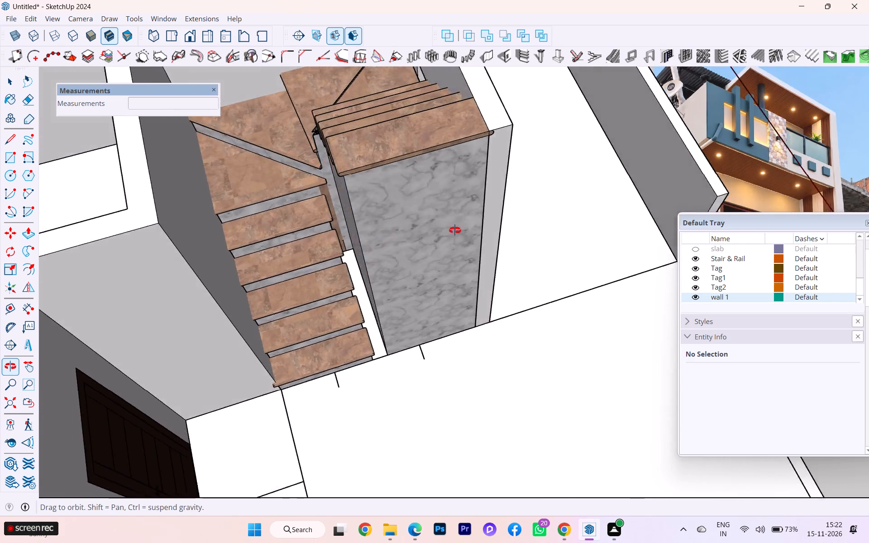
middle_click_drag(455, 230, 642, 232)
scroll(362, 169, "up", 1)
scroll(362, 169, "down", 2)
scroll(362, 169, "up", 2)
scroll(298, 186, "down", 3)
middle_click_drag(281, 187, 372, 200)
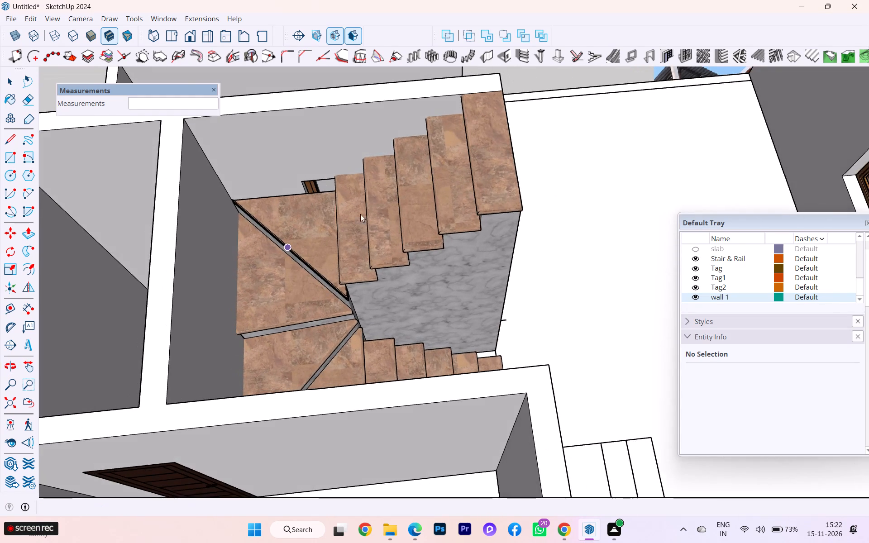
scroll(333, 305, "up", 3)
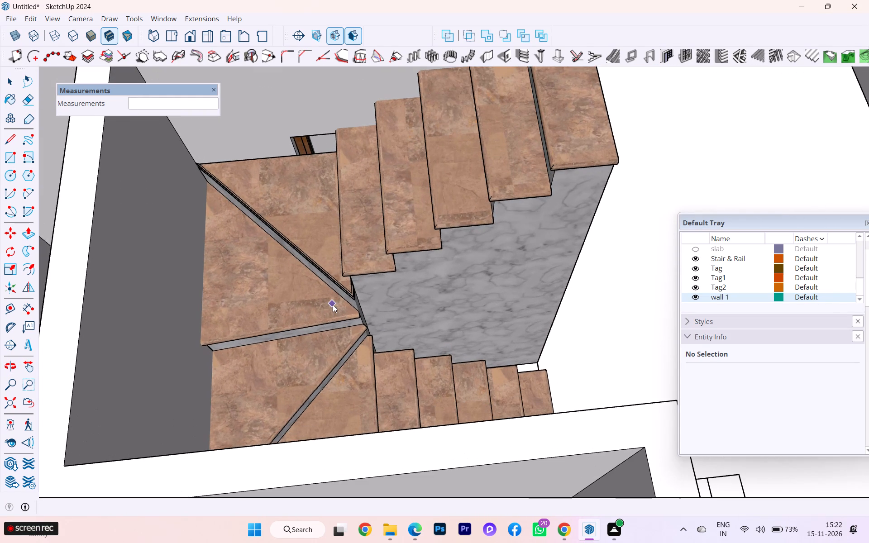
scroll(363, 304, "up", 2)
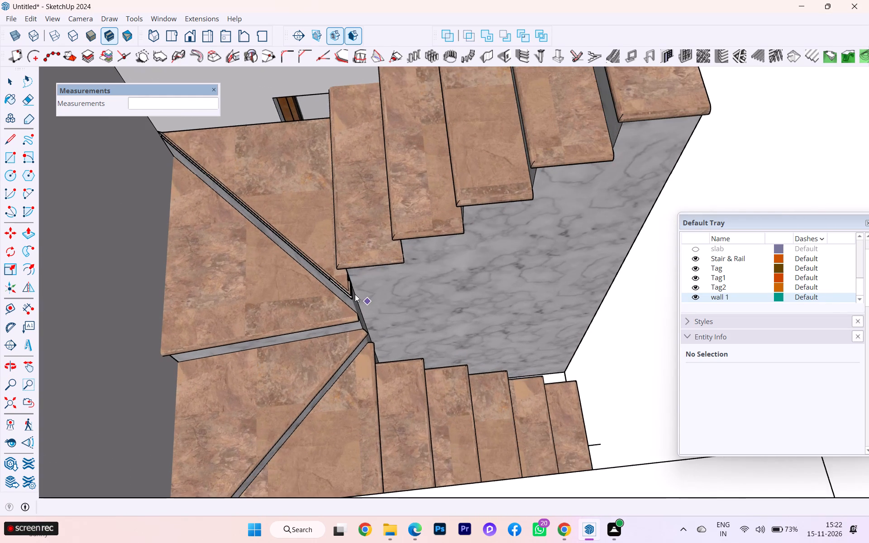
Examine up close where the landing winders and both flights meet the marble divider.
scroll(311, 252, "up", 3)
scroll(296, 243, "down", 1)
middle_click_drag(294, 244, 462, 215)
scroll(462, 215, "up", 4)
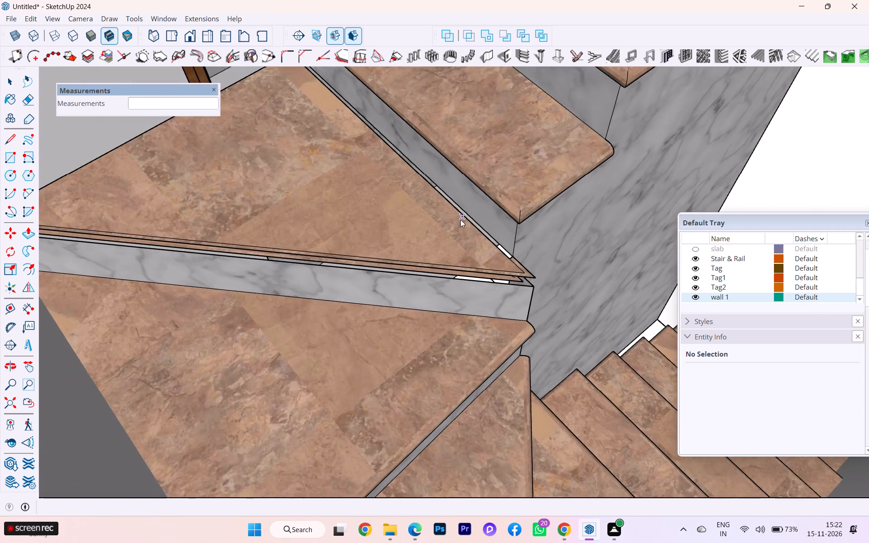
scroll(521, 238, "up", 2)
scroll(525, 237, "down", 3)
scroll(525, 237, "up", 6)
scroll(437, 204, "down", 5)
middle_click_drag(400, 211, 209, 200)
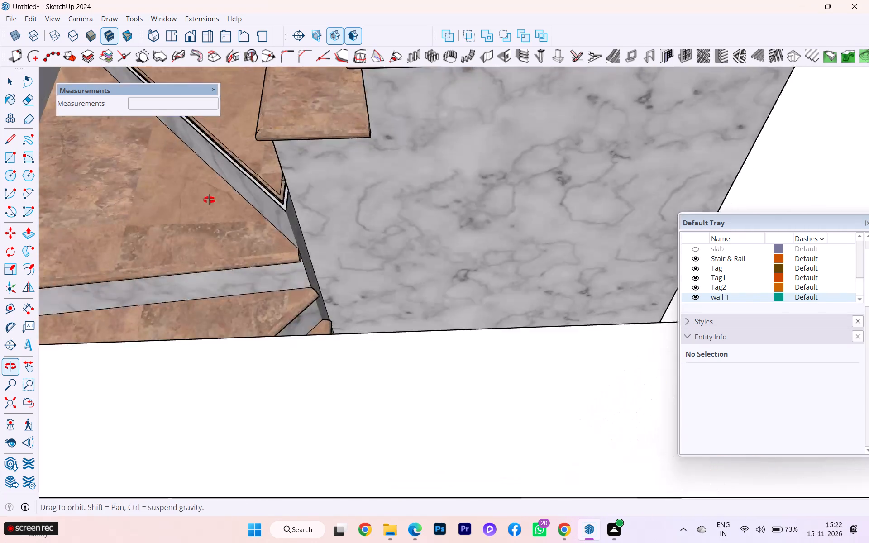
middle_click_drag(209, 200, 59, 234)
scroll(54, 228, "up", 1)
scroll(95, 218, "down", 1)
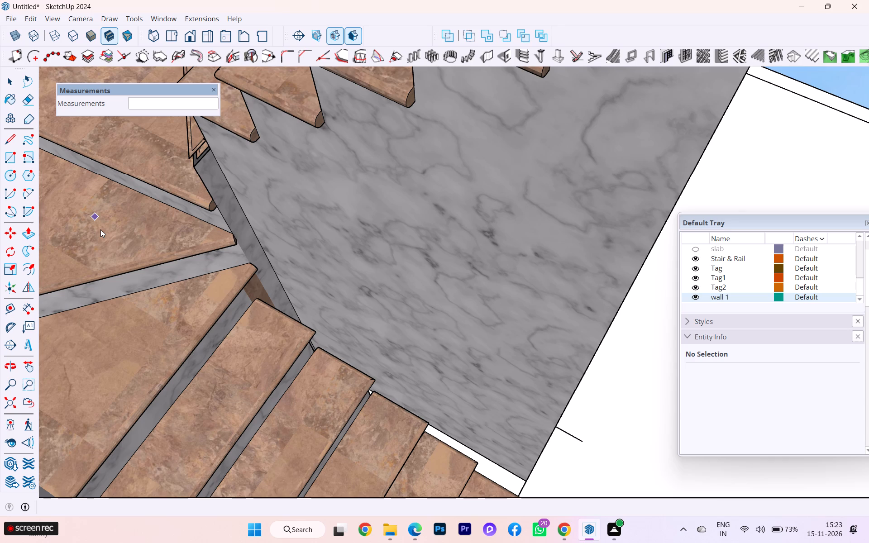
scroll(24, 105, "down", 1)
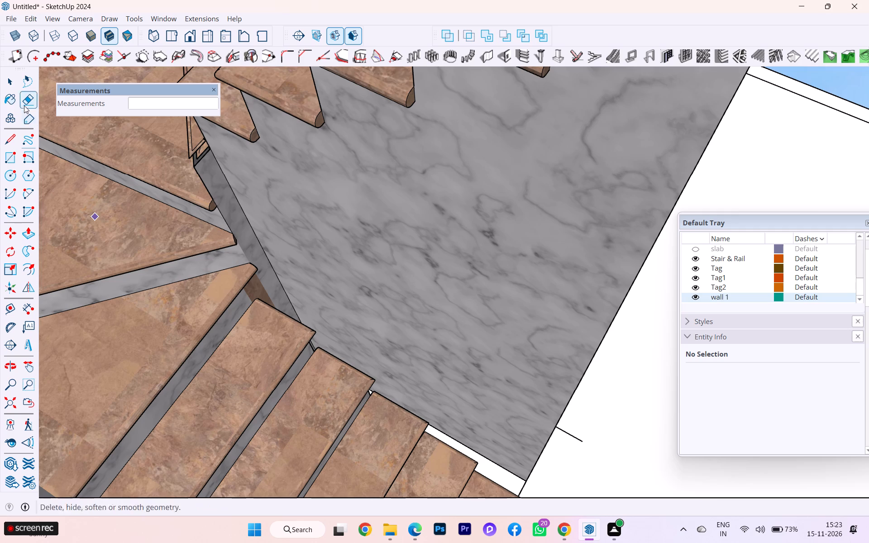
scroll(24, 105, "down", 2)
scroll(182, 278, "down", 5)
scroll(237, 248, "up", 1)
scroll(237, 249, "down", 5)
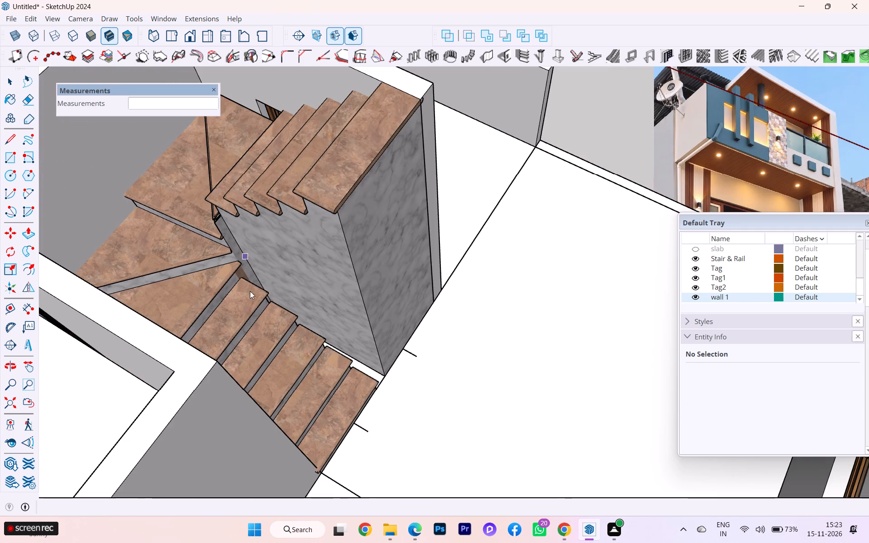
scroll(225, 278, "down", 3)
scroll(225, 278, "up", 1)
scroll(225, 278, "down", 3)
Examine the whole stair from above and from the front, including the return flight, landing and surrounding walls.
middle_click_drag(254, 315, 147, 288)
scroll(258, 267, "up", 1)
scroll(258, 268, "down", 1)
scroll(259, 269, "up", 2)
scroll(269, 276, "down", 2)
scroll(271, 276, "up", 1)
scroll(272, 277, "down", 1)
scroll(280, 279, "up", 3)
scroll(289, 253, "down", 2)
scroll(289, 252, "up", 4)
scroll(263, 209, "down", 1)
scroll(262, 207, "up", 2)
scroll(241, 201, "down", 2)
middle_click_drag(239, 202, 309, 291)
middle_click(334, 277)
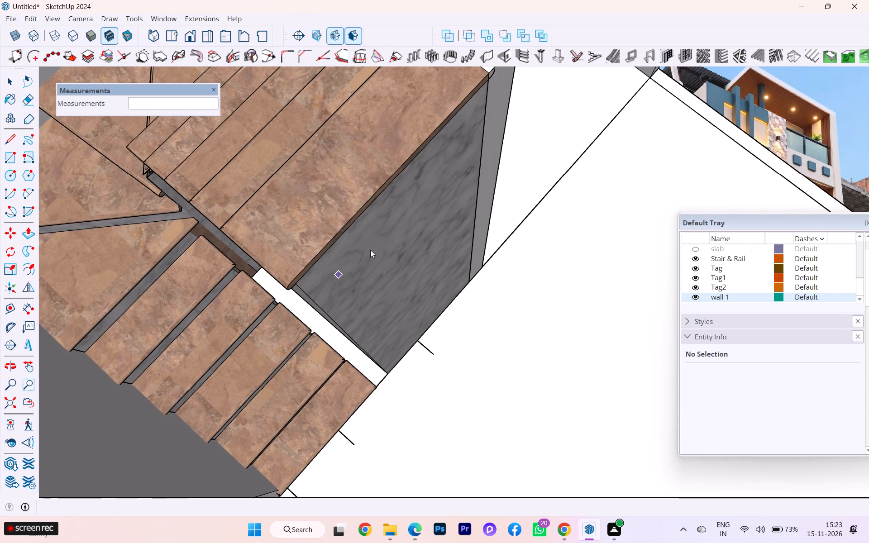
scroll(216, 229, "down", 3)
middle_click_drag(204, 228, 386, 160)
scroll(190, 201, "up", 4)
middle_click_drag(105, 211, 320, 187)
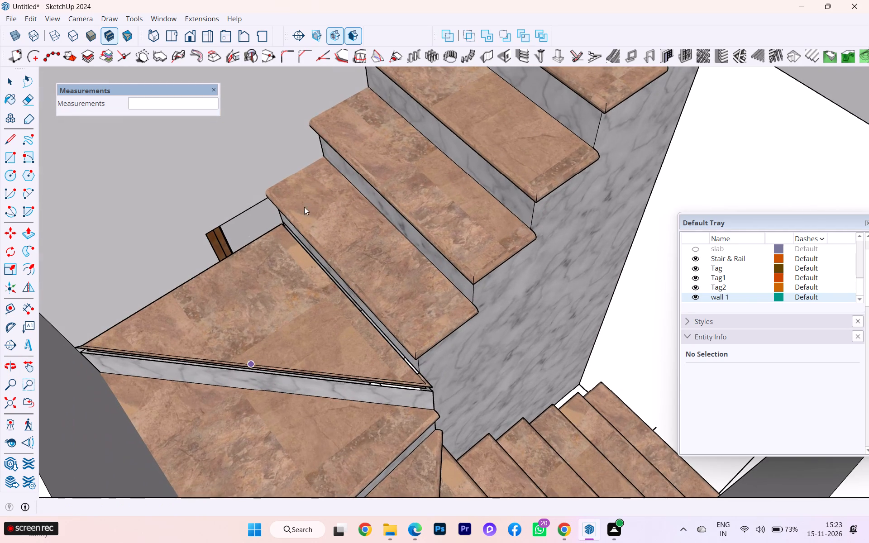
scroll(299, 207, "down", 7)
scroll(274, 233, "up", 1)
scroll(274, 234, "down", 4)
scroll(420, 174, "up", 3)
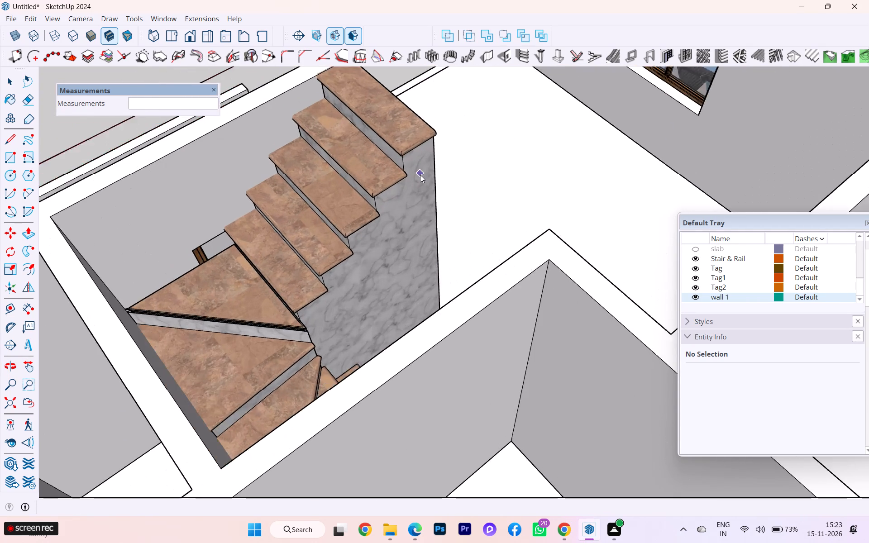
scroll(421, 191, "down", 1)
middle_click_drag(415, 204, 19, 231)
scroll(287, 257, "down", 6)
scroll(300, 257, "up", 1)
scroll(313, 257, "down", 2)
middle_click_drag(375, 251, 20, 258)
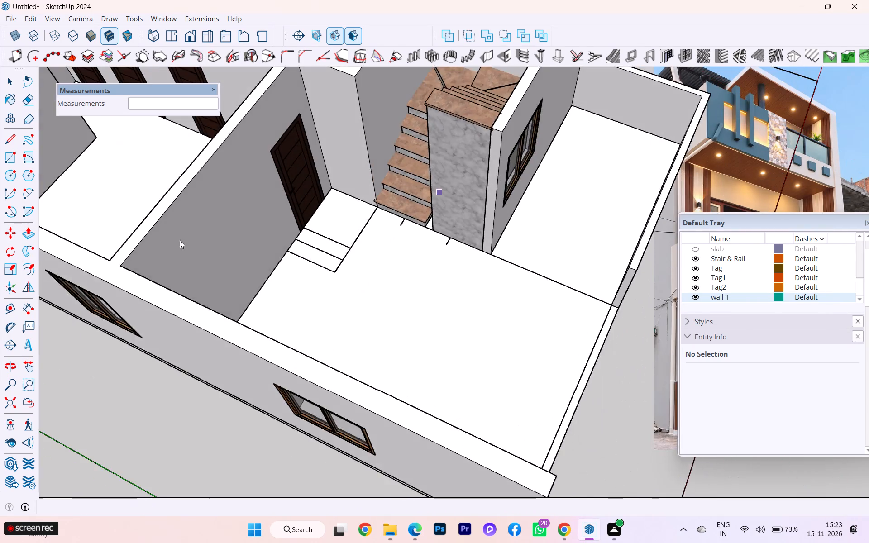
Open the wall group and delete the two-pane window from the front wall beside the stair's return flight.
scroll(292, 233, "up", 3)
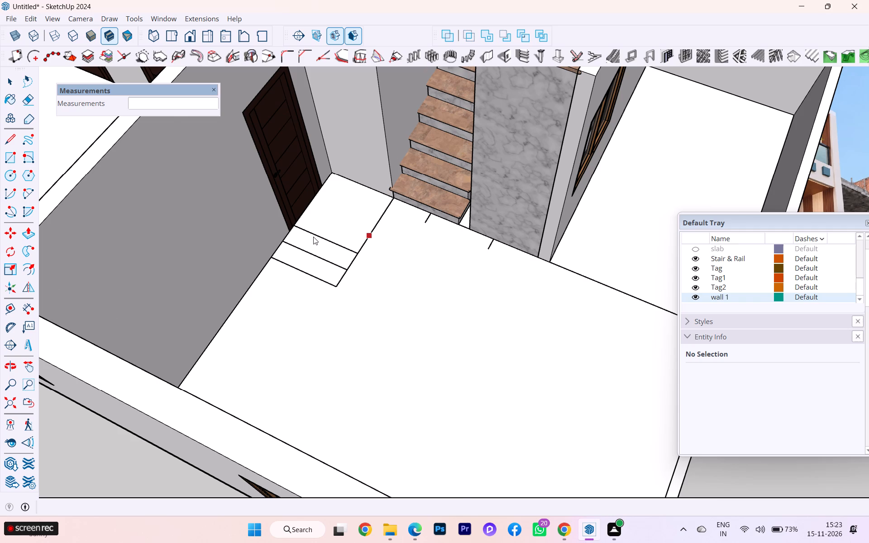
scroll(314, 237, "down", 1)
scroll(316, 238, "up", 4)
scroll(323, 239, "down", 1)
middle_click_drag(270, 266, 107, 264)
scroll(309, 268, "down", 4)
middle_click_drag(437, 269, 339, 238)
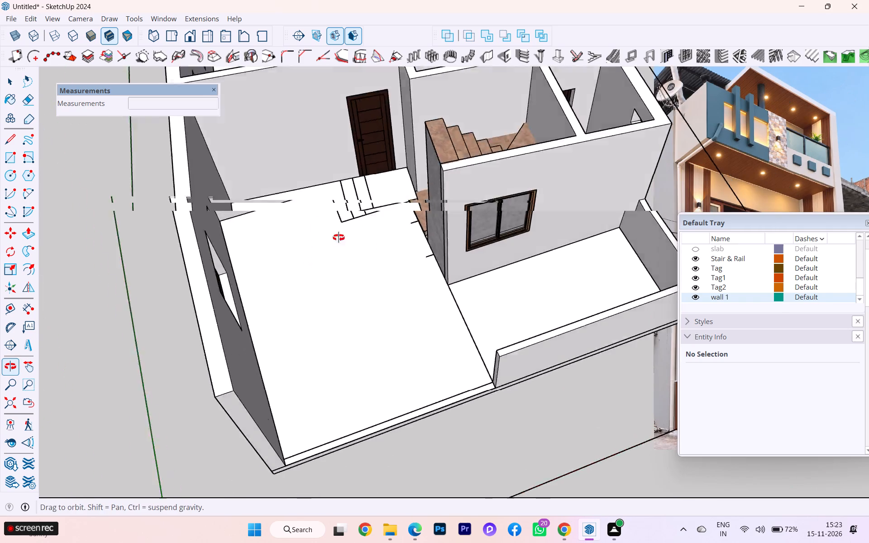
middle_click_drag(339, 238, 230, 170)
scroll(469, 213, "up", 3)
left_click(497, 203)
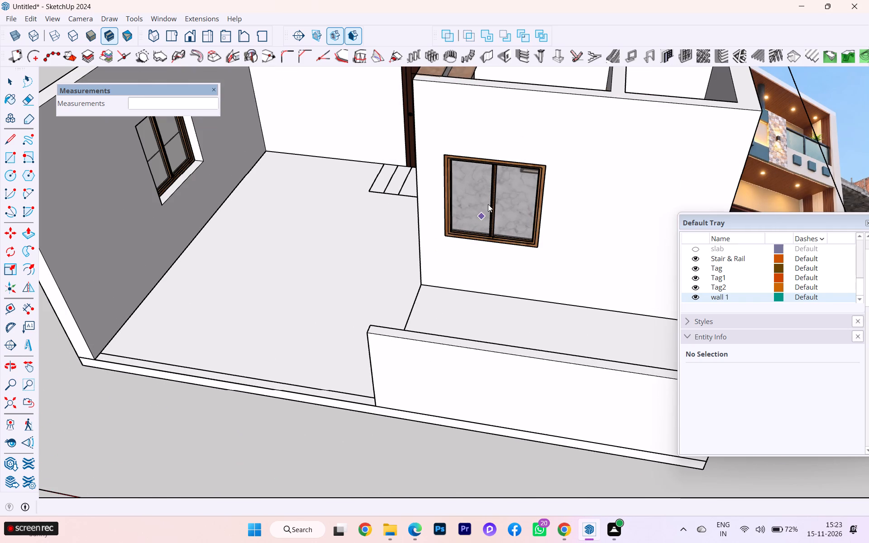
double_click(488, 204)
scroll(306, 242, "down", 1)
scroll(307, 242, "up", 1)
scroll(309, 243, "down", 3)
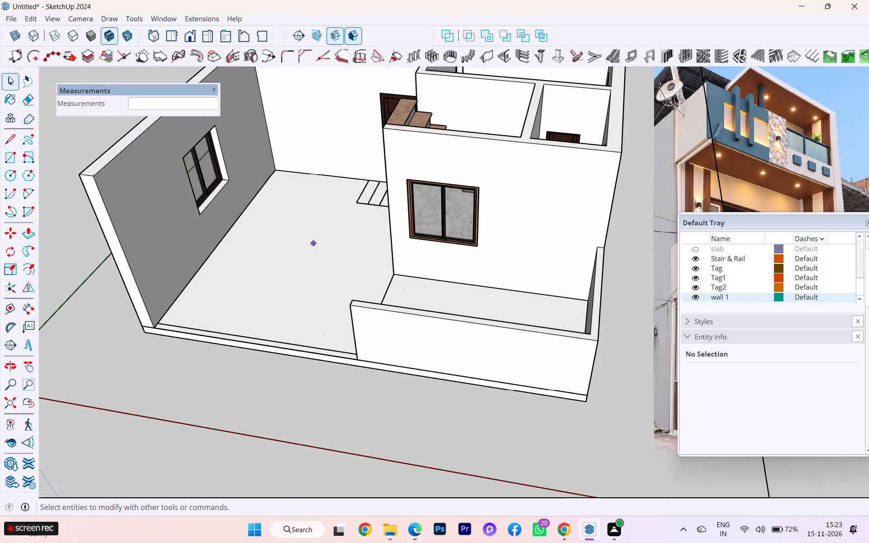
left_click(9, 76)
double_click(468, 154)
scroll(463, 197, "up", 2)
scroll(463, 197, "down", 1)
scroll(463, 197, "up", 2)
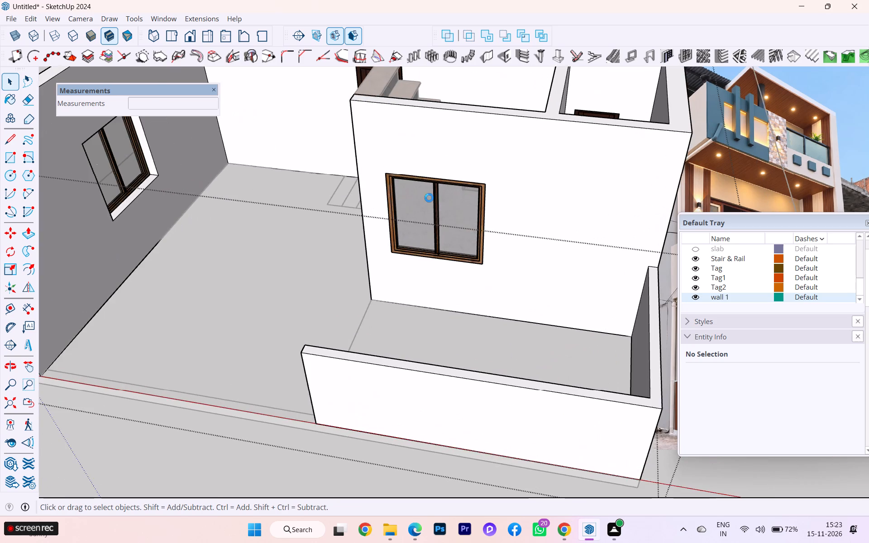
left_click(429, 198)
key("Delete")
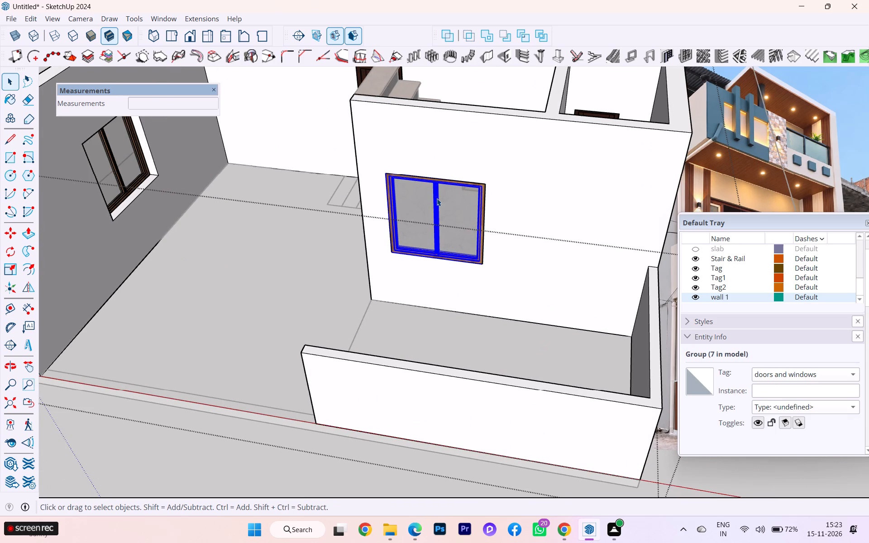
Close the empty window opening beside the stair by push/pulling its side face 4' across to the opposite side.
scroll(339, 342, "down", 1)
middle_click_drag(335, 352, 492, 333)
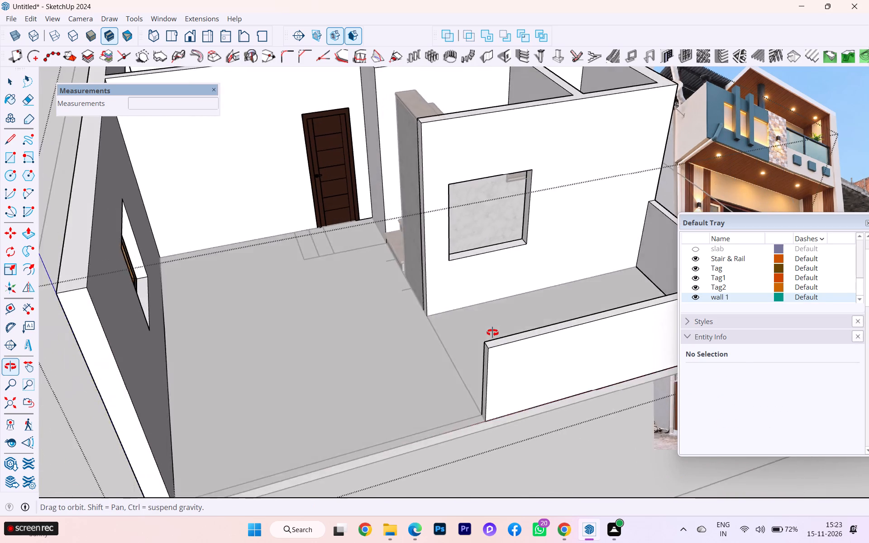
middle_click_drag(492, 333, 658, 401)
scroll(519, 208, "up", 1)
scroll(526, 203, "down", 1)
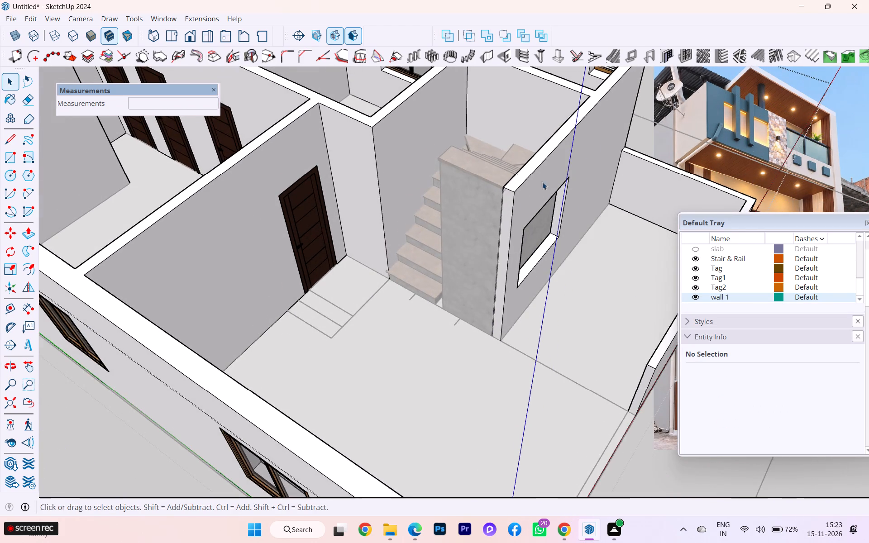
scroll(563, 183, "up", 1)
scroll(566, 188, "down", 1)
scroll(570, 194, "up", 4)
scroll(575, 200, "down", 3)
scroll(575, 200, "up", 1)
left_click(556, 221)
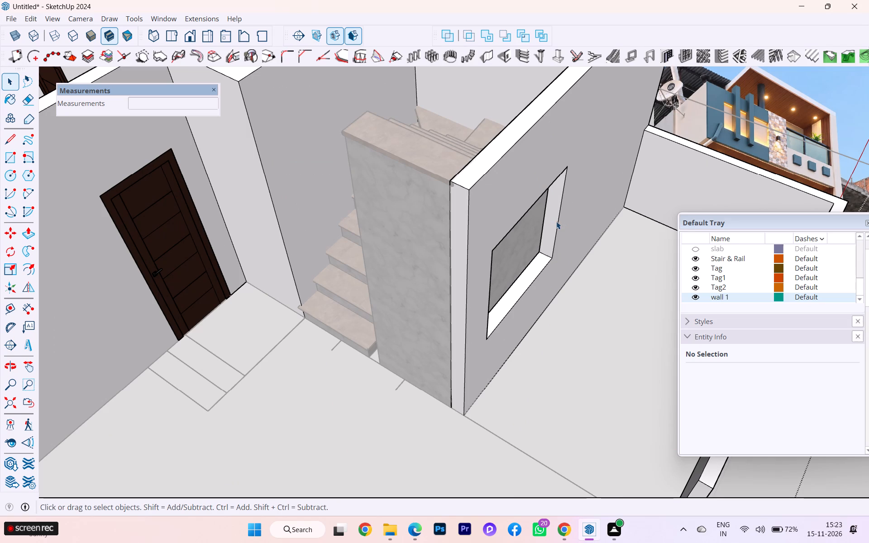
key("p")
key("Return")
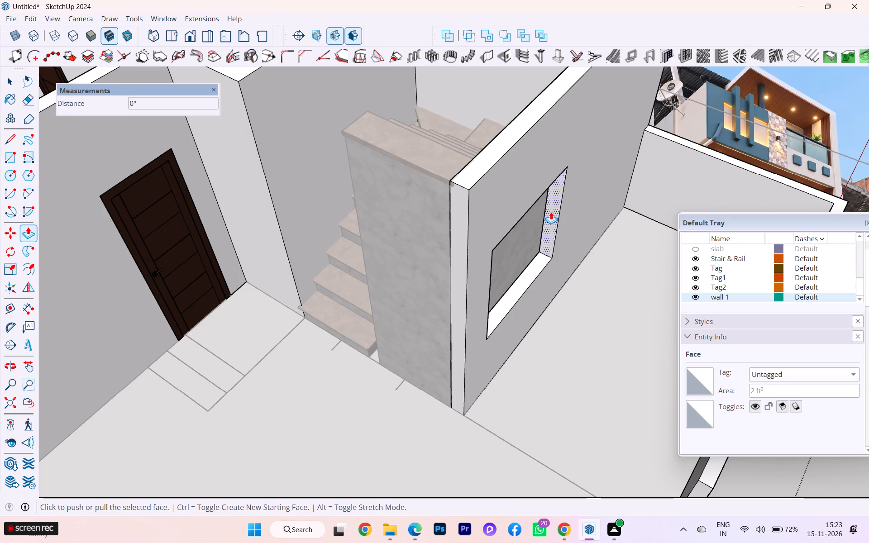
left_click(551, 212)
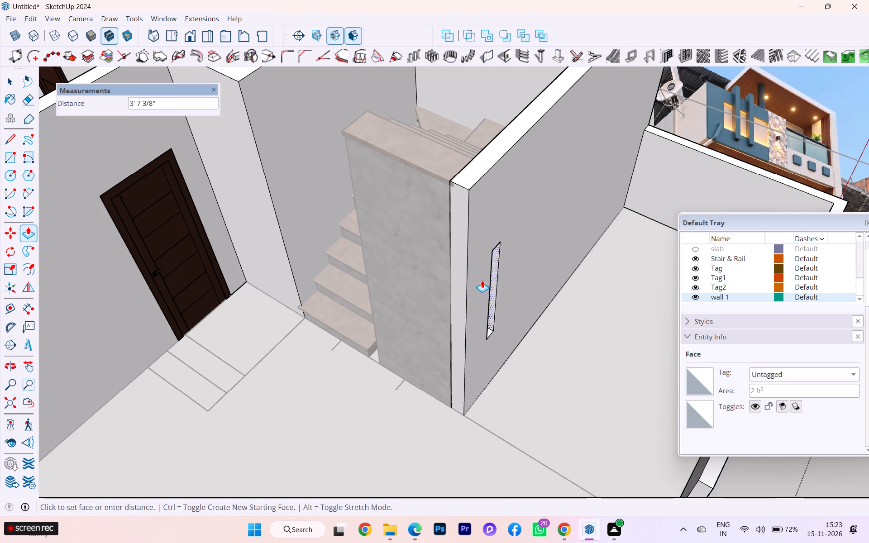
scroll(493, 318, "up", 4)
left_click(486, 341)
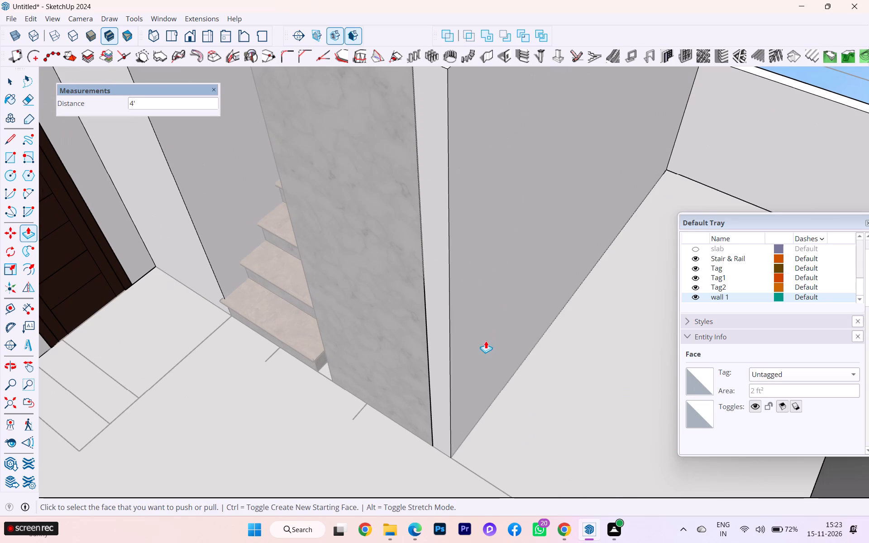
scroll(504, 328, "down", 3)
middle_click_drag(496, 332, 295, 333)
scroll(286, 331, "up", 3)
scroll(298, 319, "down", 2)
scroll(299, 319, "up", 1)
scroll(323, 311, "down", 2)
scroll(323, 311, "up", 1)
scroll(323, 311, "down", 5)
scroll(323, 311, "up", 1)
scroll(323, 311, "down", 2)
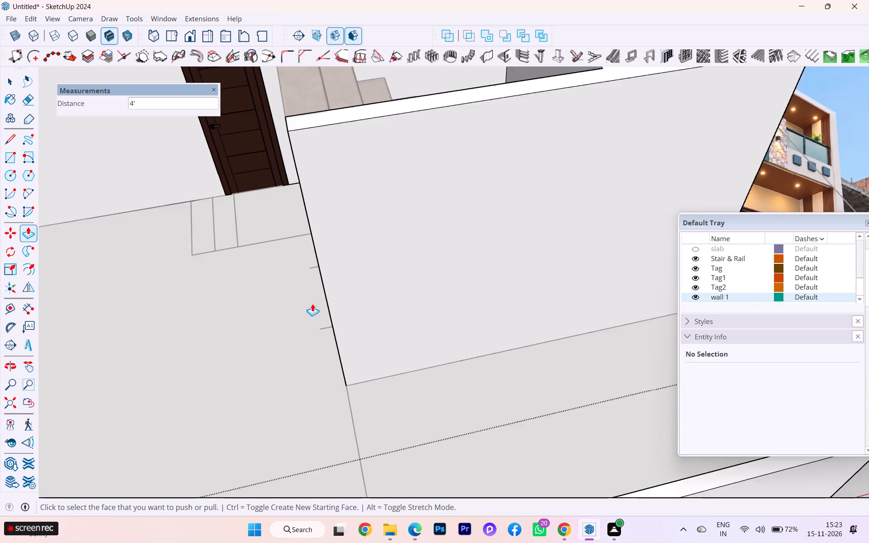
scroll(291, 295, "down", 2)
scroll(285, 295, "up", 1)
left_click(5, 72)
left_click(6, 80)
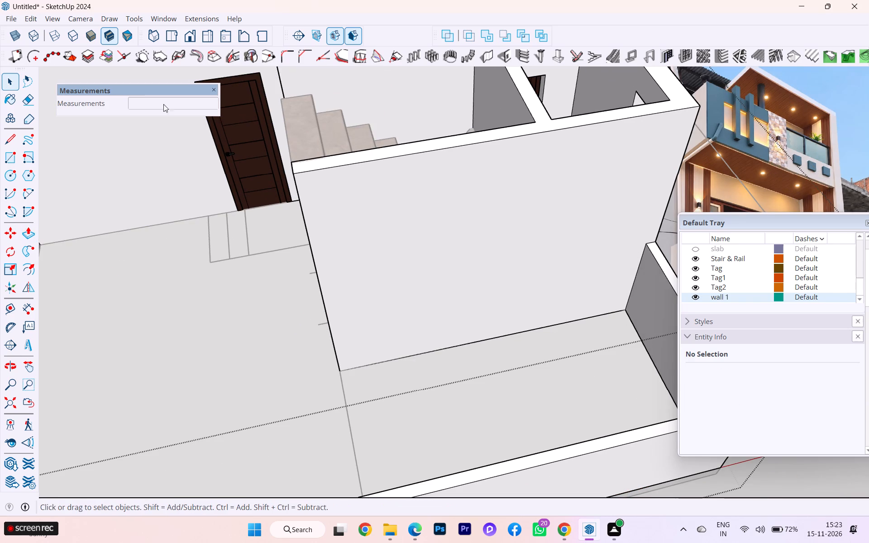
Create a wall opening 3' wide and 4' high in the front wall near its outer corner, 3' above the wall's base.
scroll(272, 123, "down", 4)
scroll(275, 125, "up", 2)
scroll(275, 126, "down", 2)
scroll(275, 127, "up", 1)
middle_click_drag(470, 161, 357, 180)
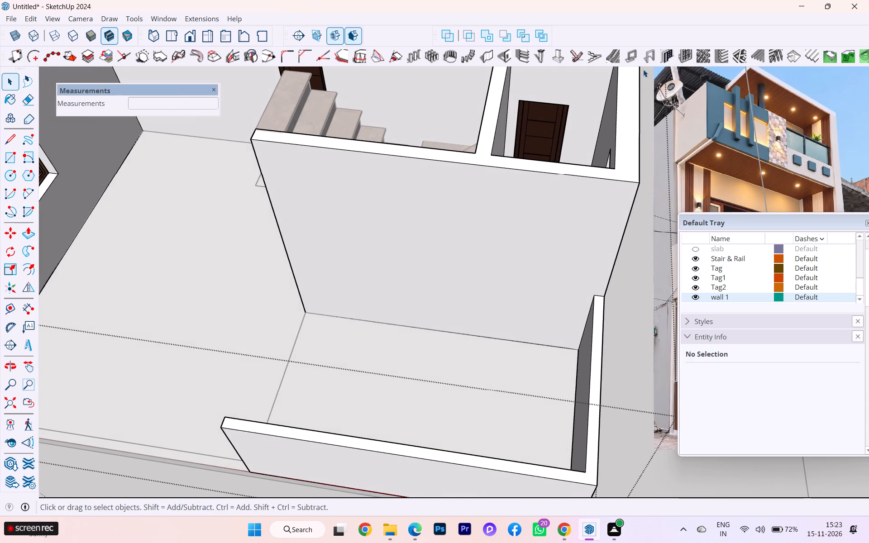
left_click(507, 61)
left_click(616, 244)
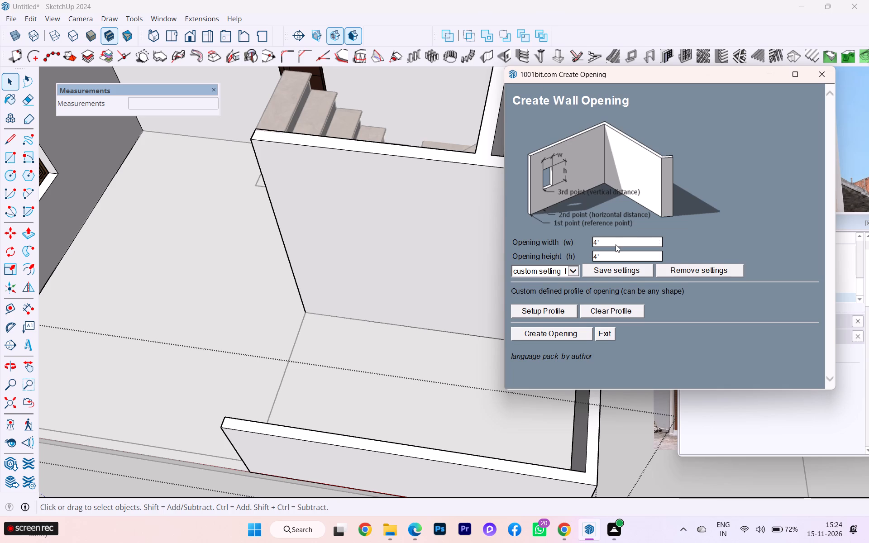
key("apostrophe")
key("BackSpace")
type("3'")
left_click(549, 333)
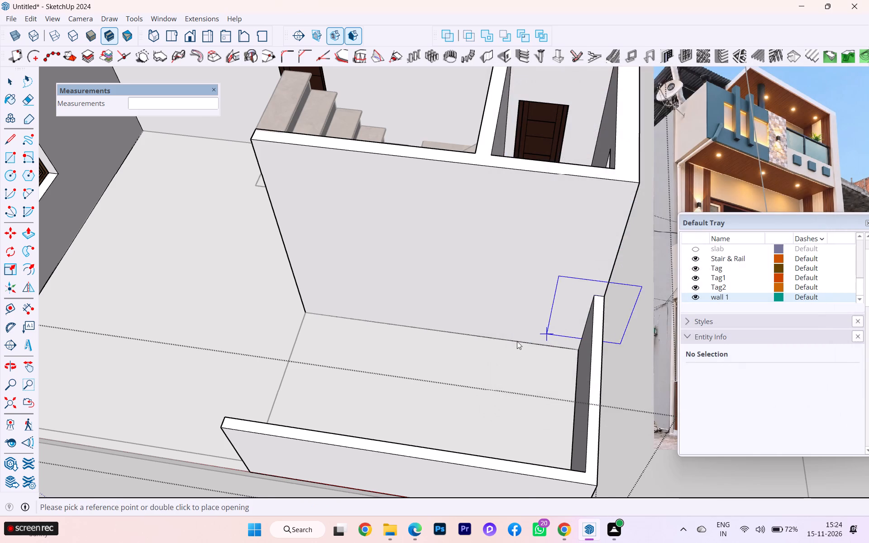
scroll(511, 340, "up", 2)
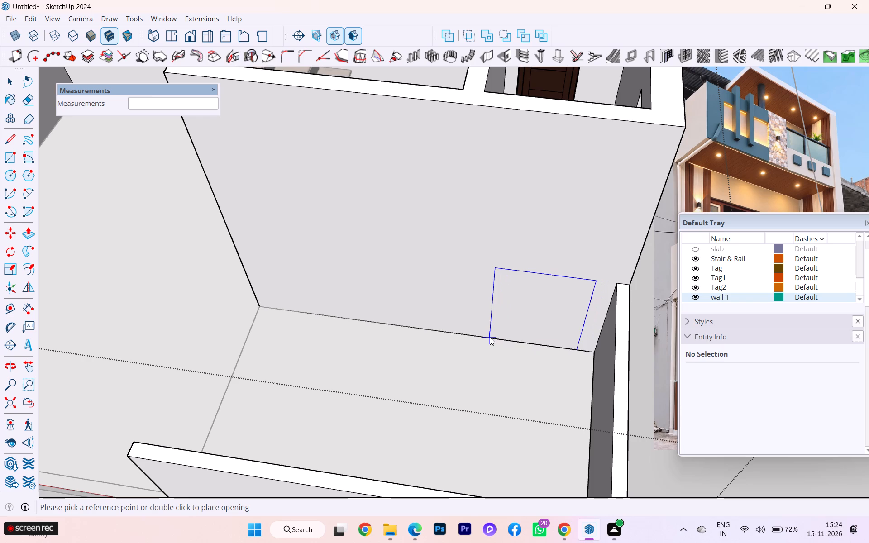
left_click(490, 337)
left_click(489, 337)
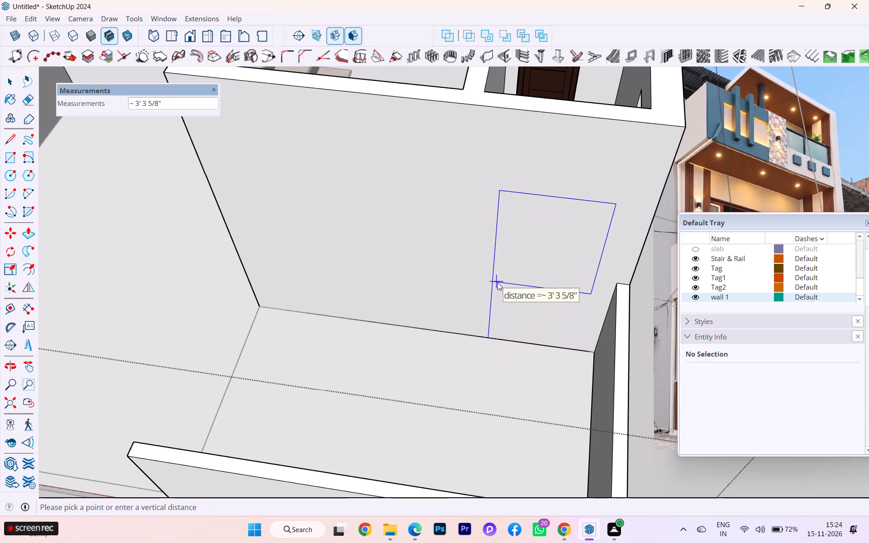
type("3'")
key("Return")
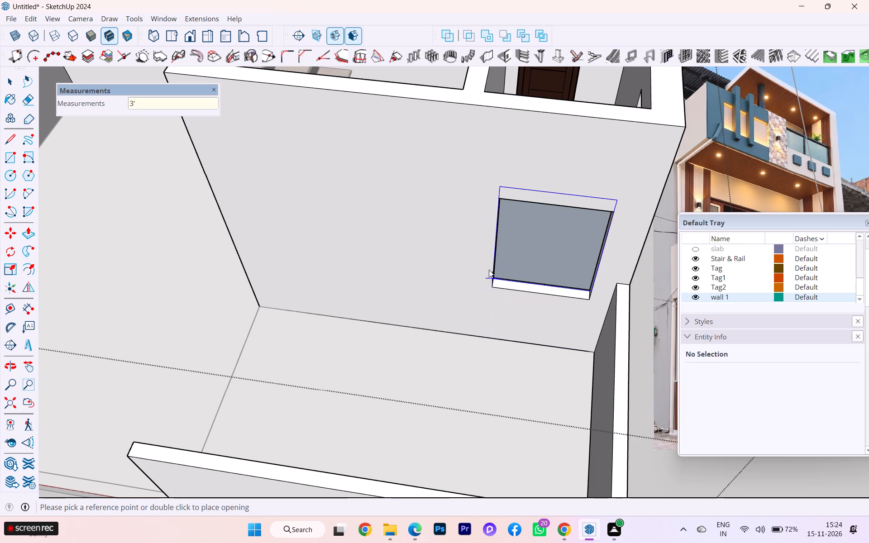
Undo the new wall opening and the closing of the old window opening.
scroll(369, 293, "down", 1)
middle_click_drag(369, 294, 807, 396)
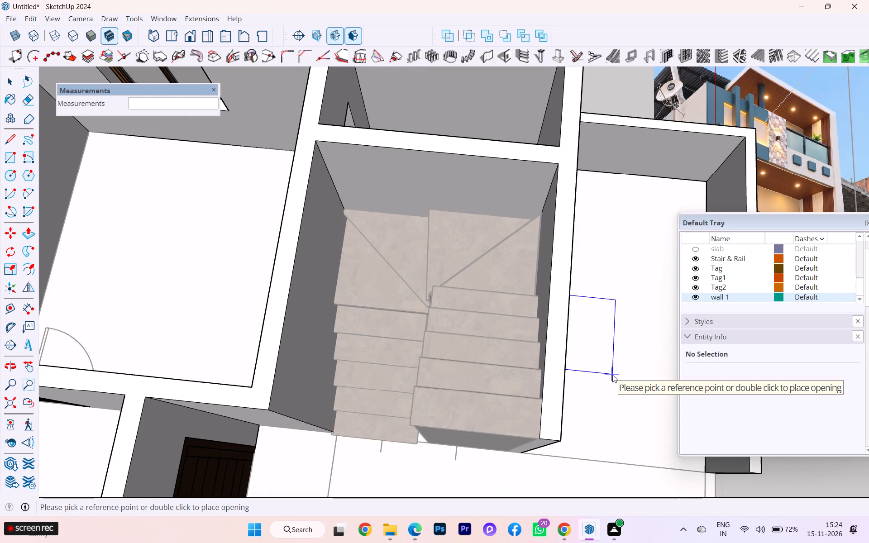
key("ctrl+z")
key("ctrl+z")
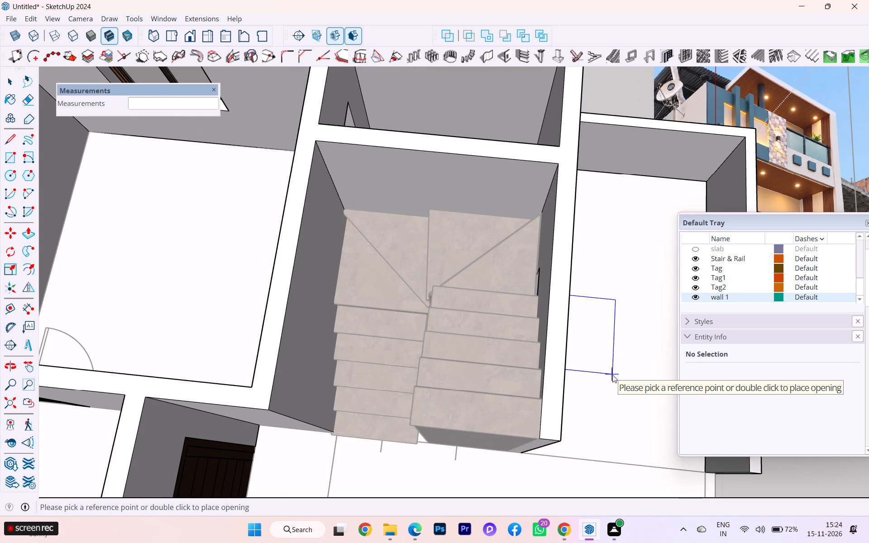
Create a wall opening in the outer wall of the narrow room beside the stair, starting near its corner, 3' above the floor.
scroll(589, 366, "down", 1)
middle_click_drag(573, 365, 411, 252)
middle_click_drag(396, 252, 774, 362)
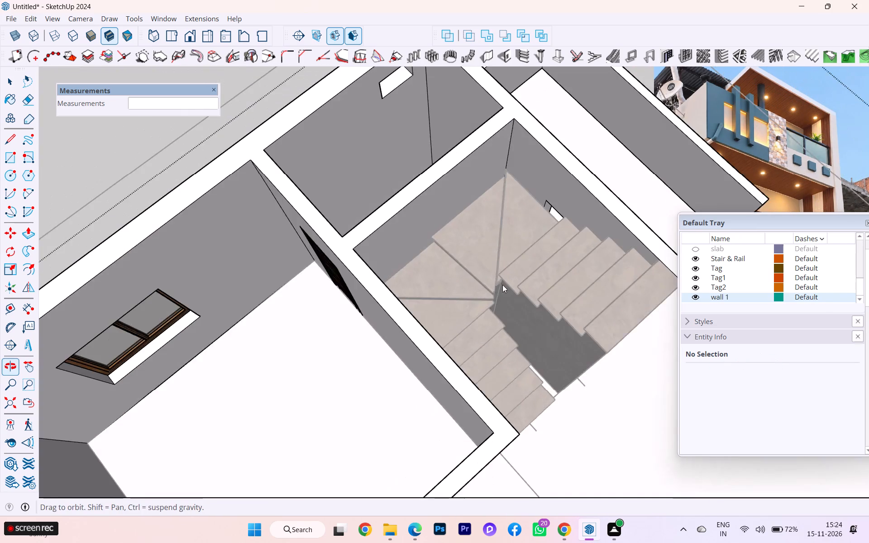
middle_click_drag(337, 268, 621, 264)
scroll(369, 243, "up", 3)
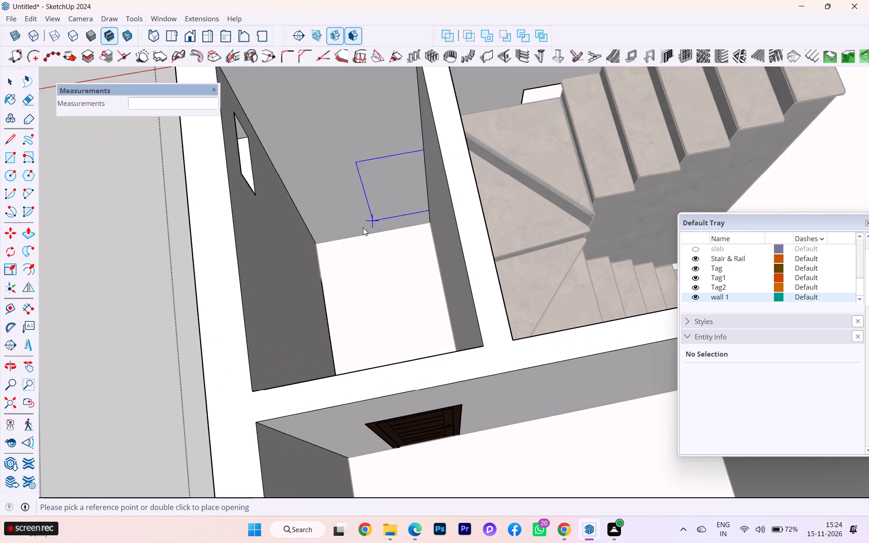
left_click(332, 239)
left_click(327, 242)
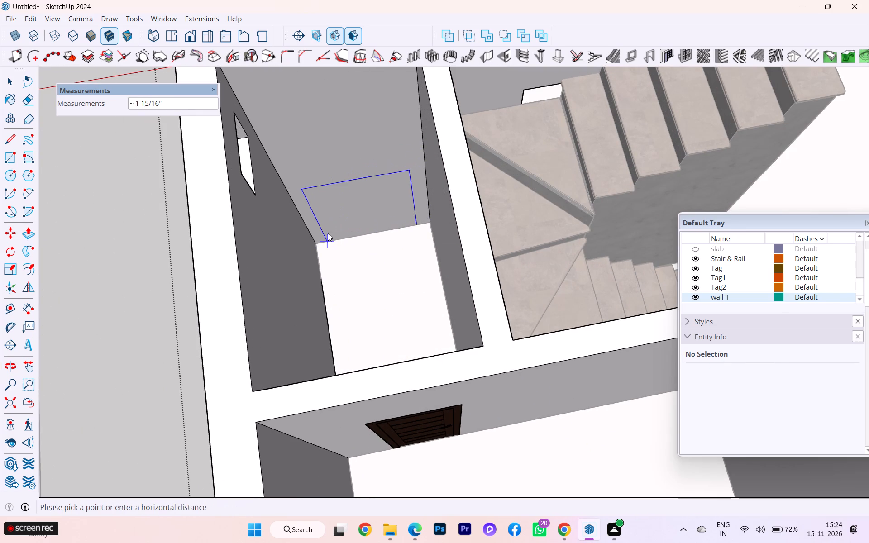
type("3'")
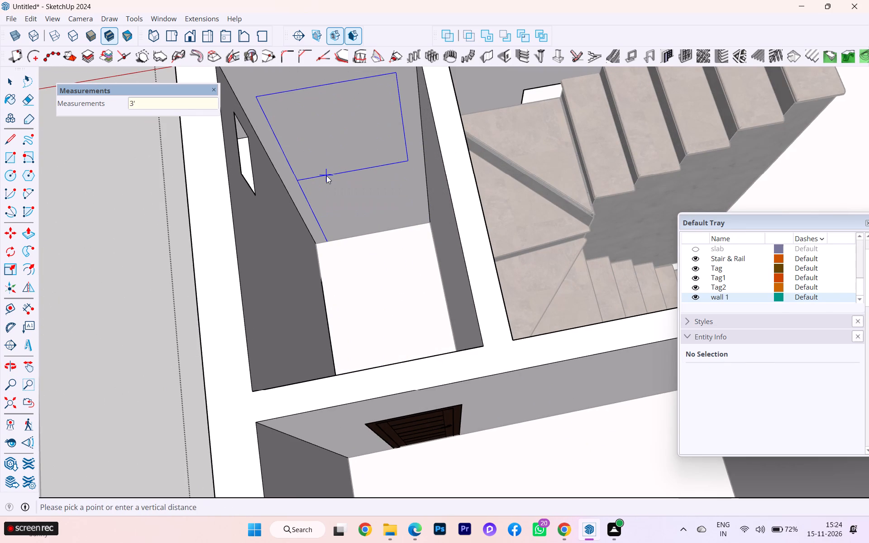
key("Return")
Close the old window opening beside the stair by push/pulling its side face 4' across to the opposite side, and leave the wall group.
scroll(397, 248, "down", 1)
scroll(399, 249, "up", 1)
scroll(400, 250, "down", 1)
scroll(403, 252, "up", 1)
scroll(404, 252, "down", 2)
middle_click_drag(409, 258, 23, 144)
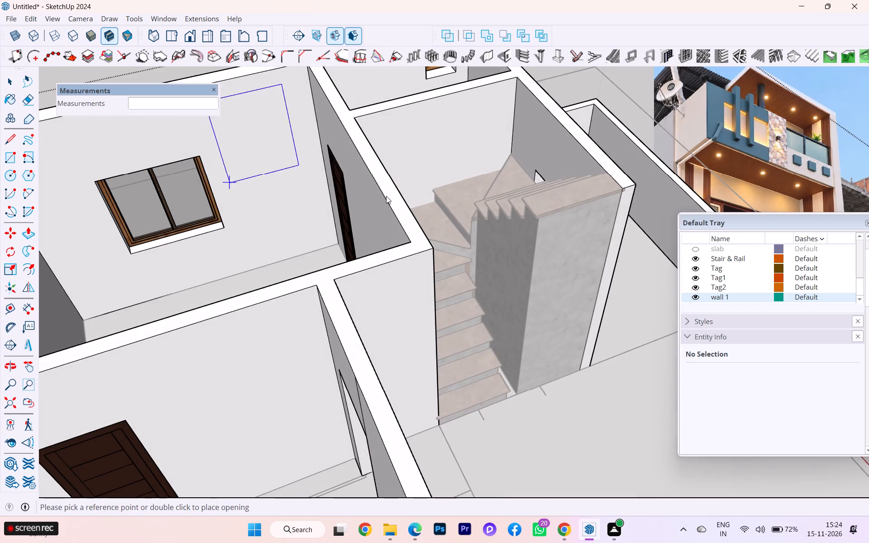
middle_click_drag(457, 208, 0, 194)
scroll(432, 214, "down", 1)
scroll(250, 213, "up", 1)
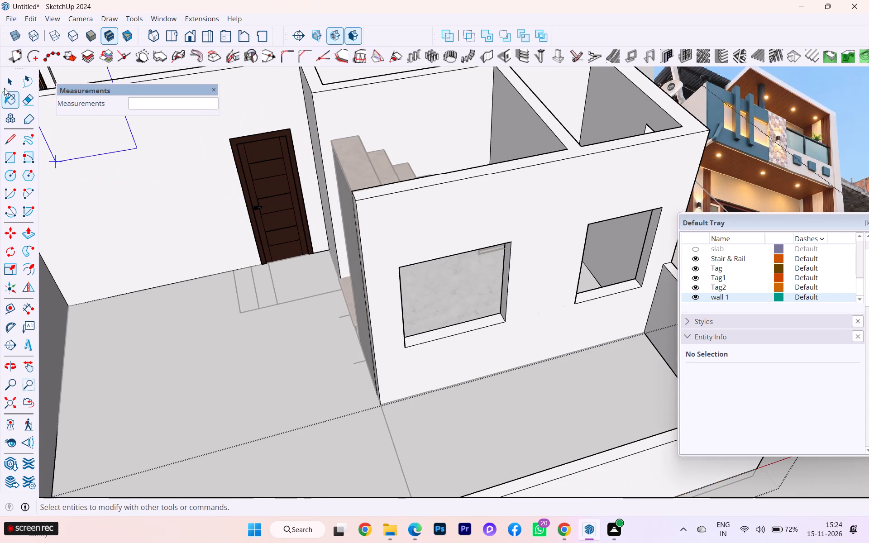
left_click(3, 79)
left_click(502, 290)
middle_click_drag(514, 290, 596, 277)
scroll(586, 262, "up", 2)
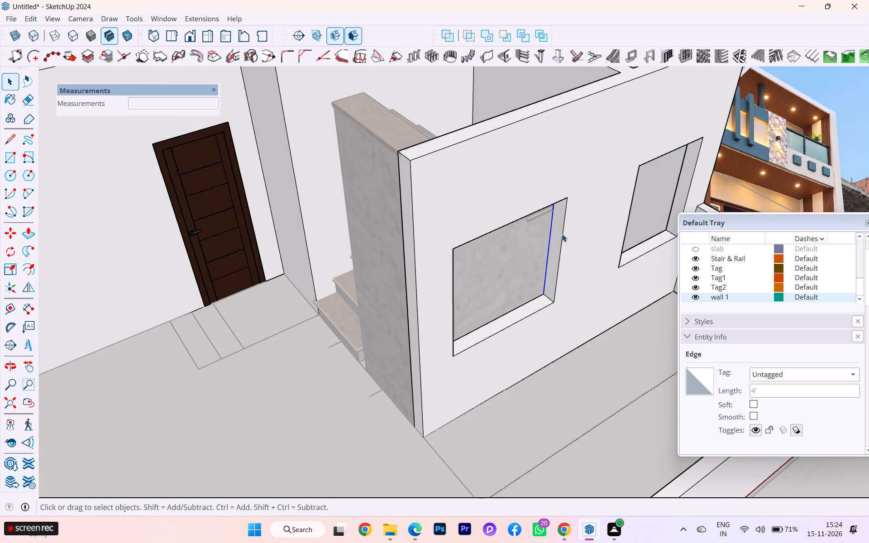
left_click(557, 238)
key("p")
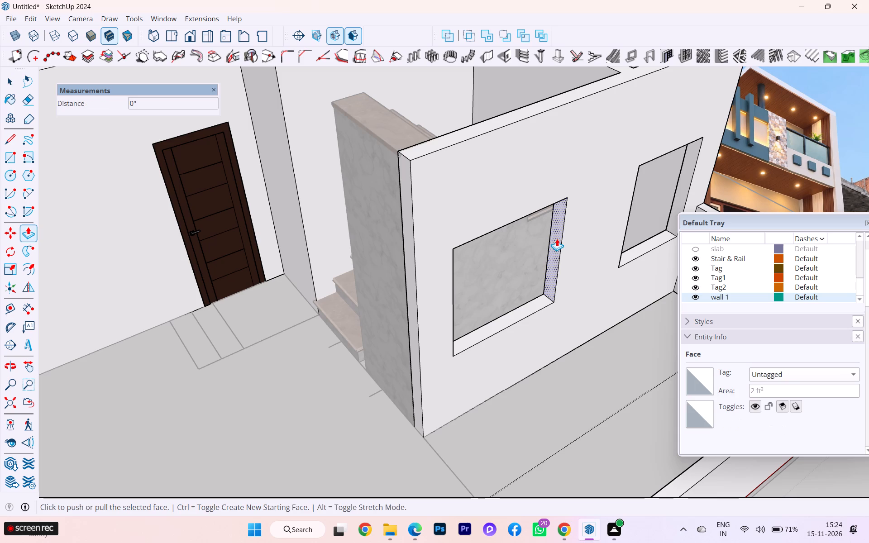
key("Return")
left_click(562, 237)
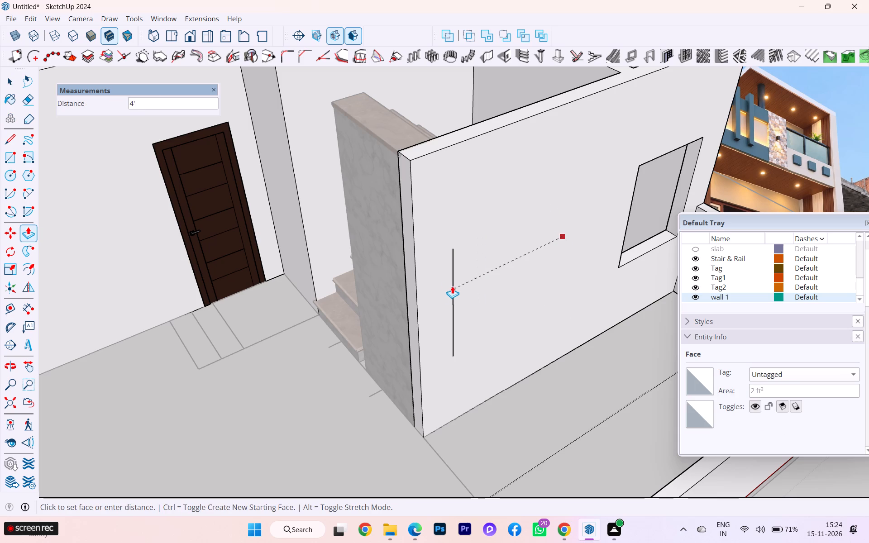
left_click(454, 285)
scroll(532, 251, "up", 2)
scroll(535, 251, "down", 3)
scroll(537, 251, "up", 2)
scroll(542, 250, "down", 3)
middle_click_drag(540, 250, 331, 263)
scroll(439, 244, "down", 2)
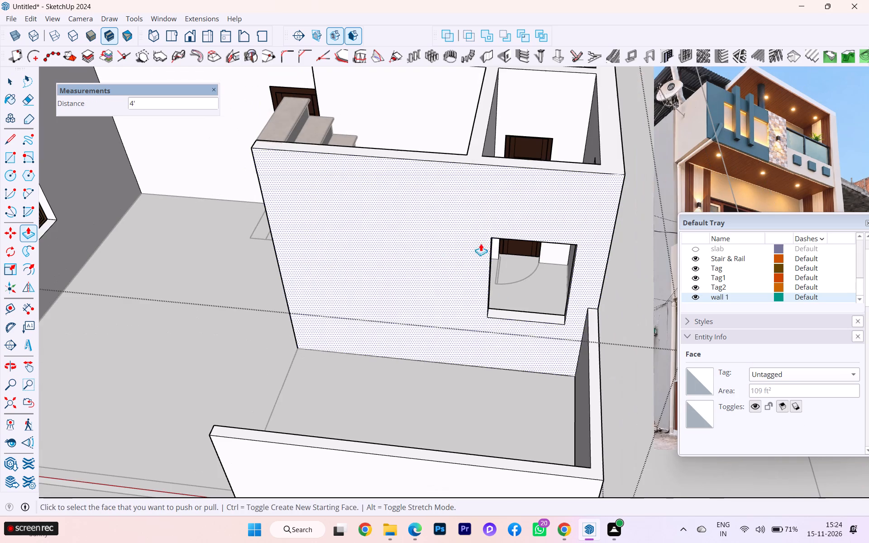
left_click(10, 78)
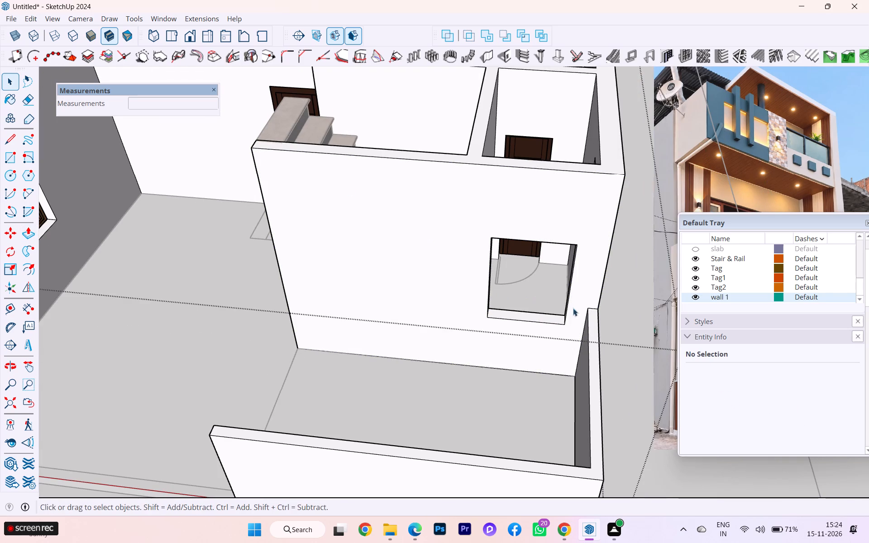
left_click(611, 315)
scroll(630, 308, "up", 1)
left_click(639, 304)
Draw a 4' by 3' rectangle over the narrow room's new window opening, corner to corner on the wall's outer face.
scroll(635, 296, "down", 1)
middle_click_drag(635, 296, 645, 291)
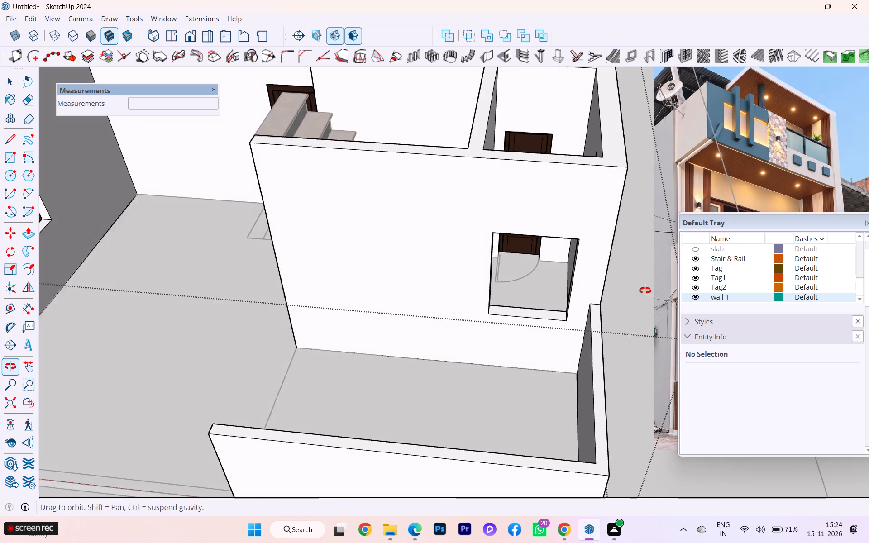
middle_click_drag(645, 291, 653, 284)
left_click(14, 157)
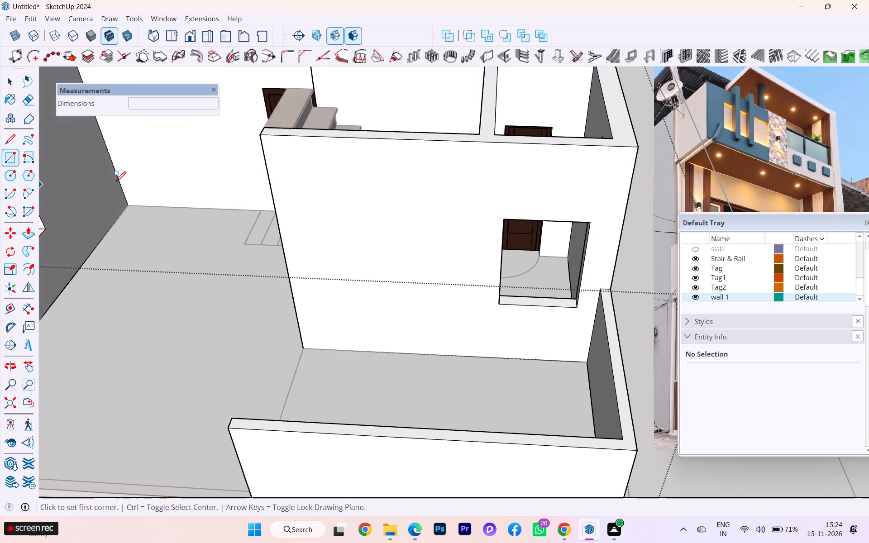
scroll(502, 224, "up", 2)
left_click(501, 219)
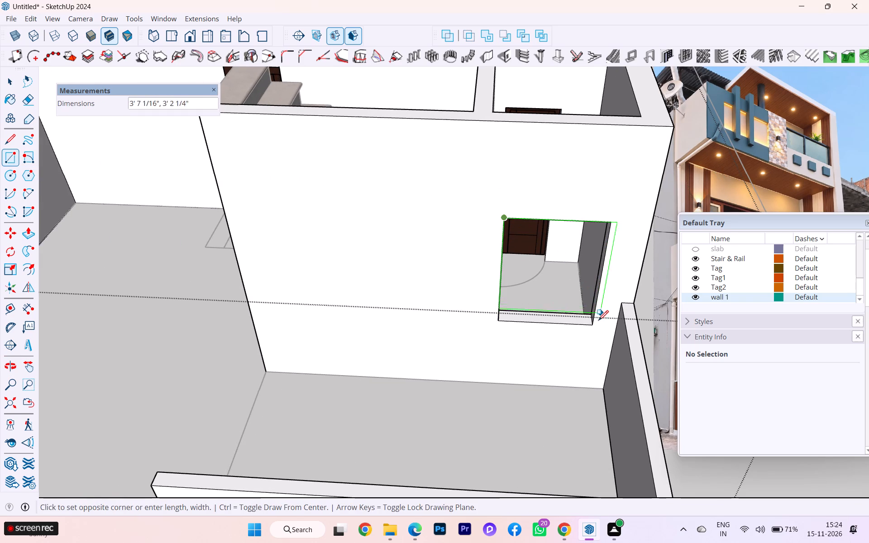
left_click(593, 327)
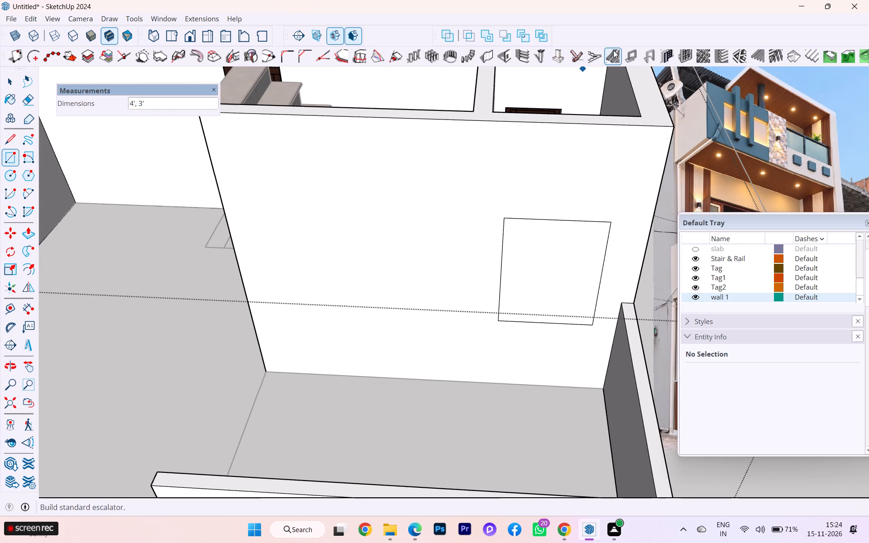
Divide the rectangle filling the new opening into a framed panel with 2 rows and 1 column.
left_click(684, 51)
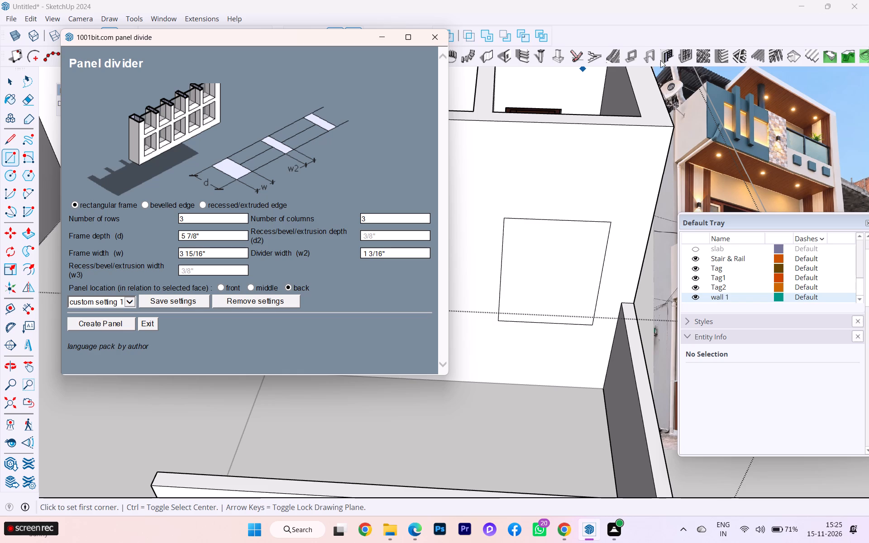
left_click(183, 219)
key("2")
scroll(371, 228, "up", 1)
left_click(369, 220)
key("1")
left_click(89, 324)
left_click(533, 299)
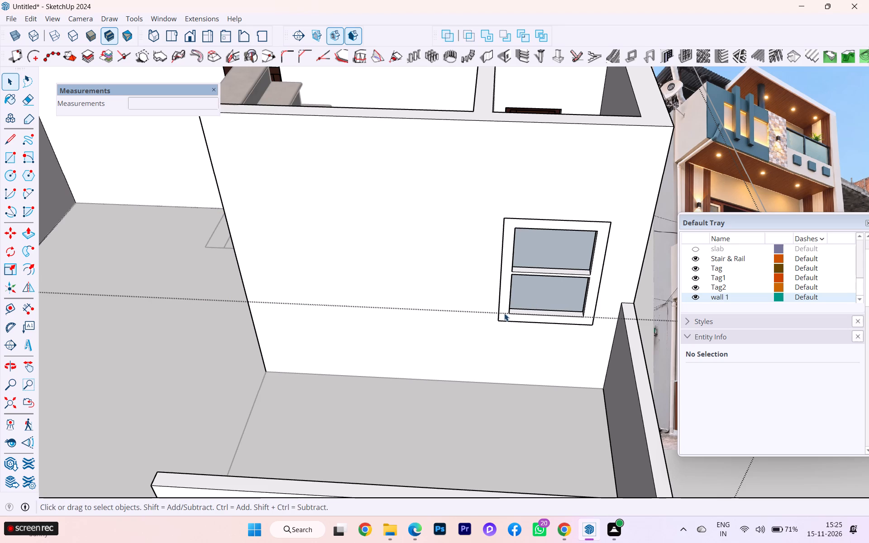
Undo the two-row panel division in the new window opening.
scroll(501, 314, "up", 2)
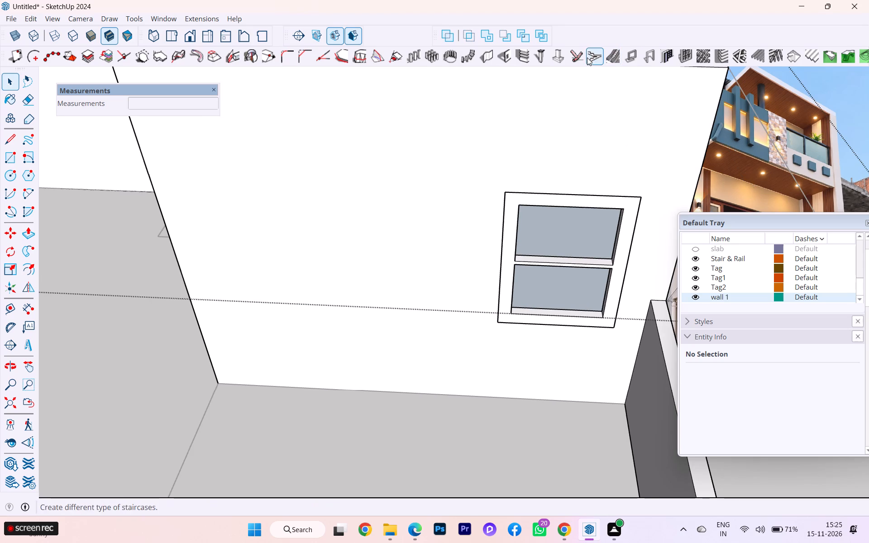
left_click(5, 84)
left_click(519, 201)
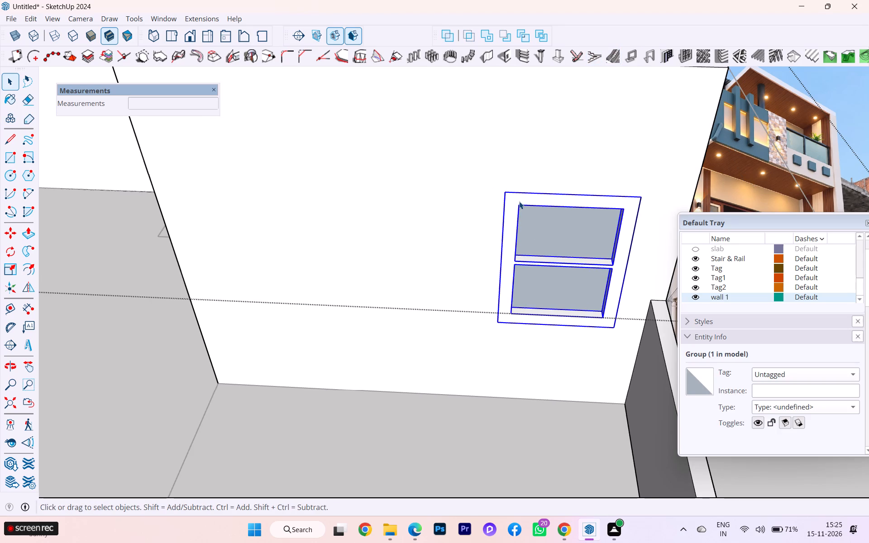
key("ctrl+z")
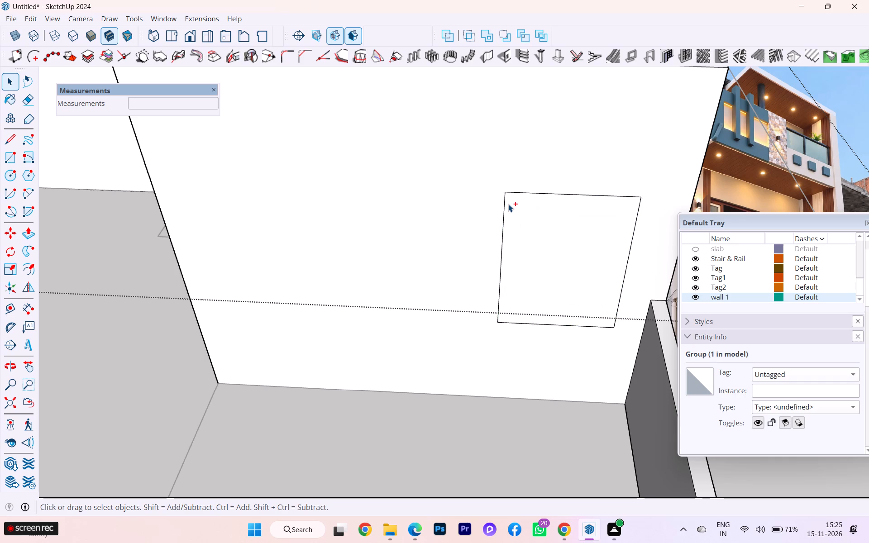
Divide the rectangle in the new opening into a framed window panel with 1 row and 2 columns using the Panel divider.
left_click(683, 49)
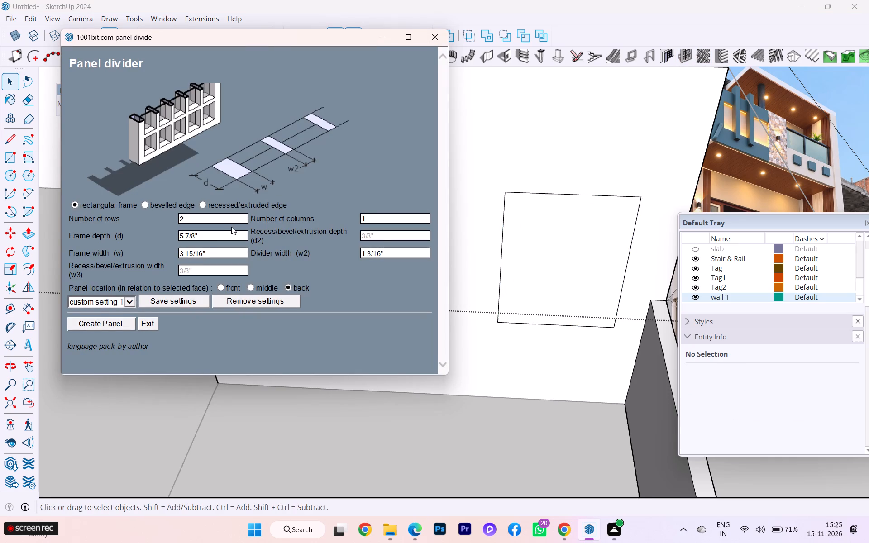
scroll(229, 233, "up", 1)
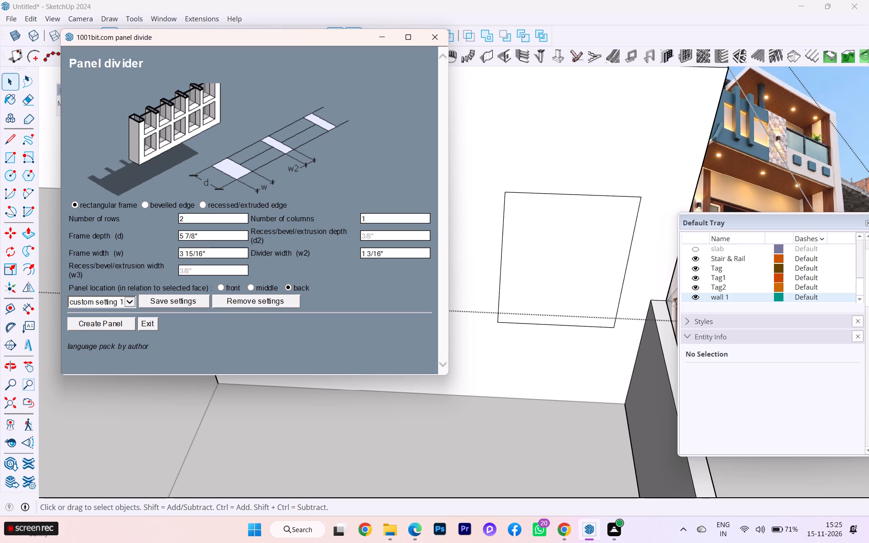
left_click(185, 218)
key("1")
left_click(367, 217)
key("2")
left_click(88, 326)
left_click(525, 291)
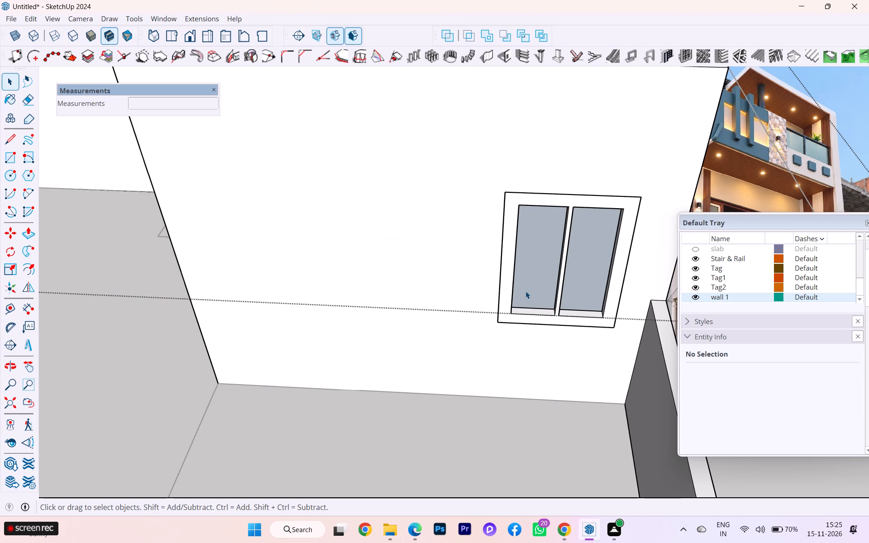
Open the new two-pane window group for editing, select all its geometry and bring up the material library.
scroll(568, 248, "down", 1)
scroll(568, 248, "up", 2)
scroll(569, 247, "down", 3)
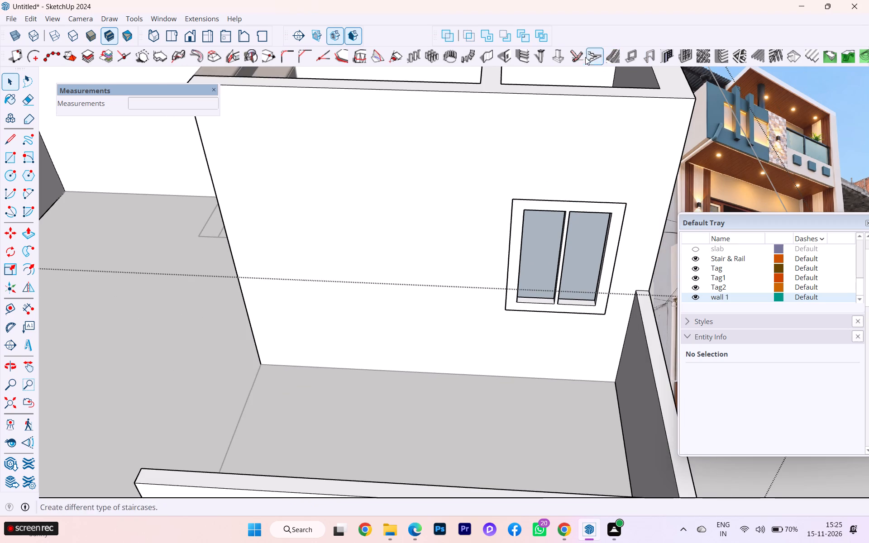
left_click(3, 80)
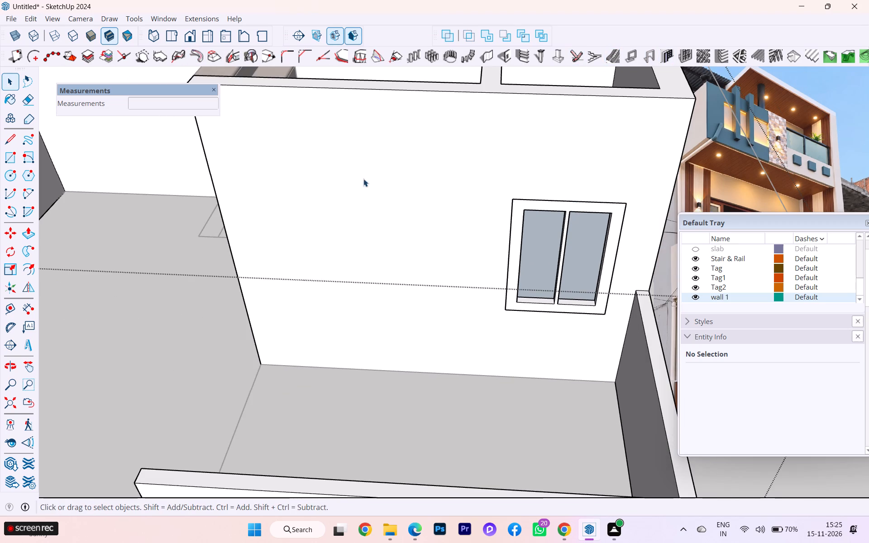
left_click(518, 206)
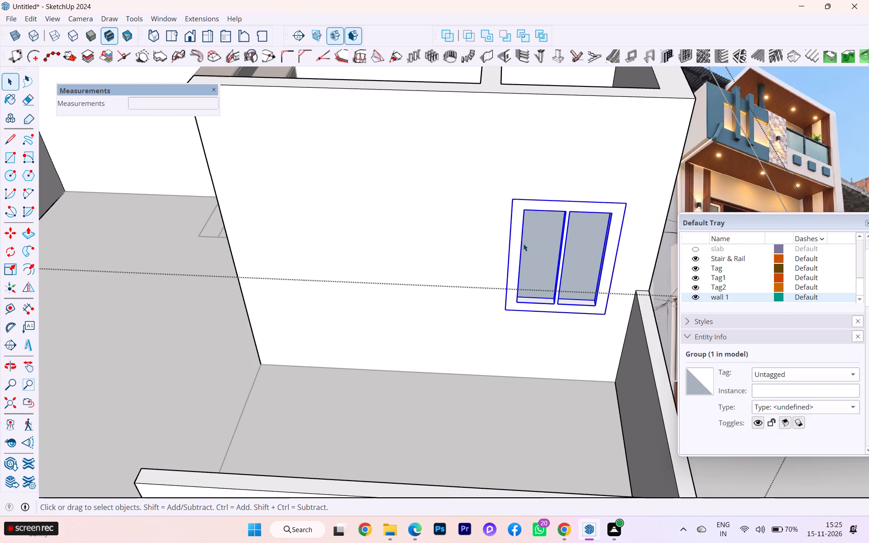
triple_click(517, 218)
scroll(789, 306, "up", 2)
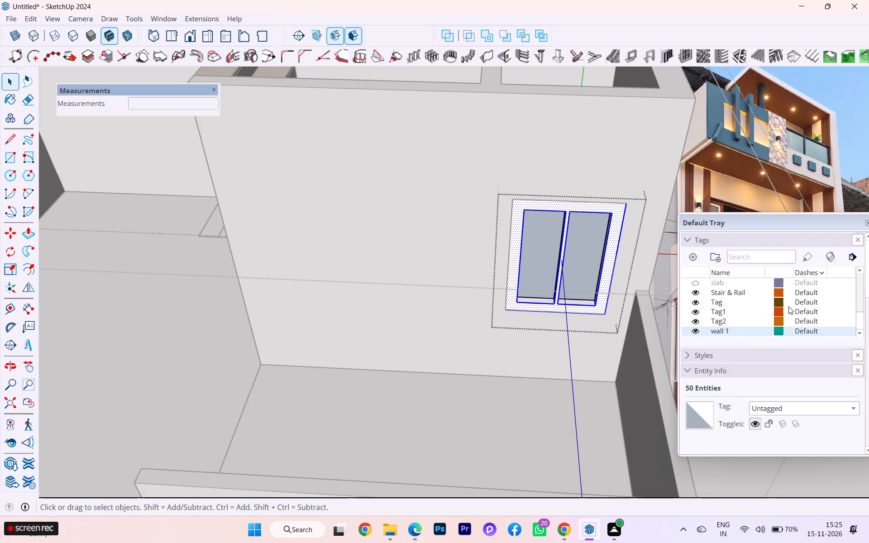
scroll(788, 306, "up", 6)
scroll(725, 272, "up", 3)
left_click(689, 238)
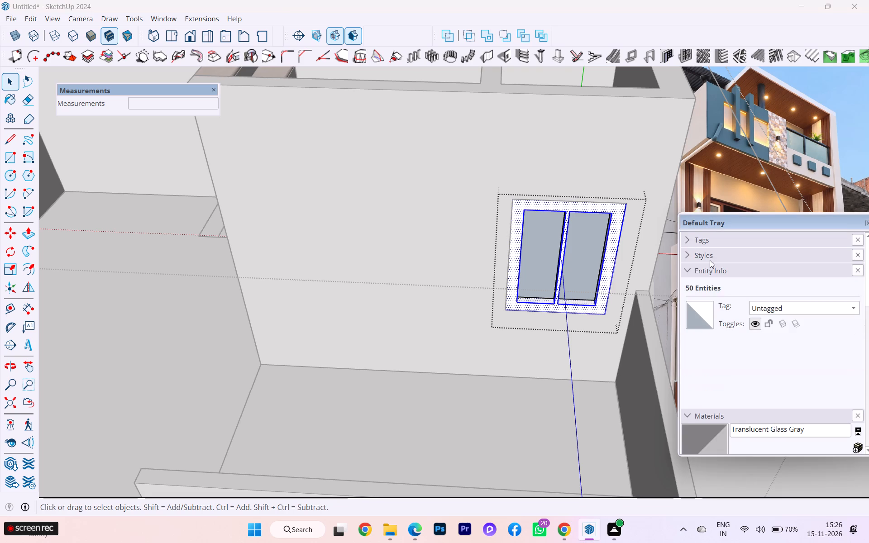
scroll(735, 306, "down", 2)
scroll(760, 337, "down", 1)
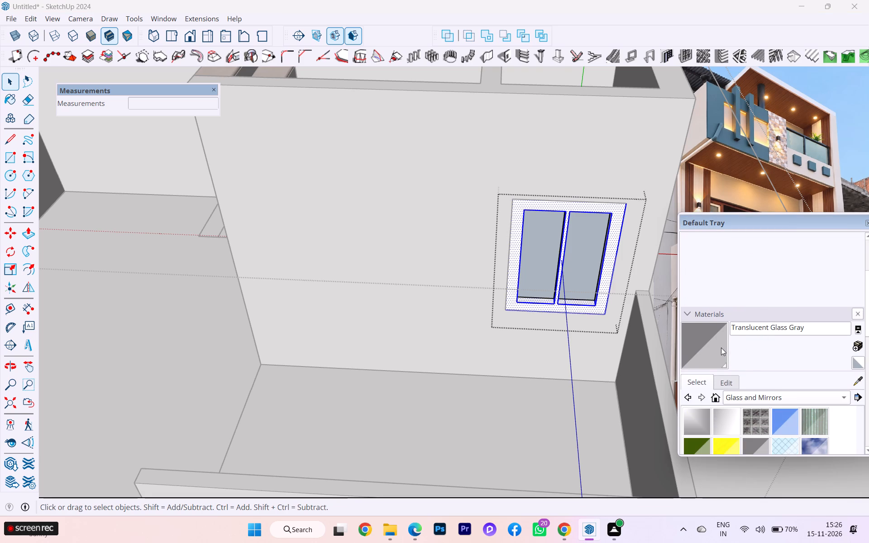
scroll(748, 399, "down", 1)
scroll(748, 399, "up", 1)
scroll(749, 380, "down", 2)
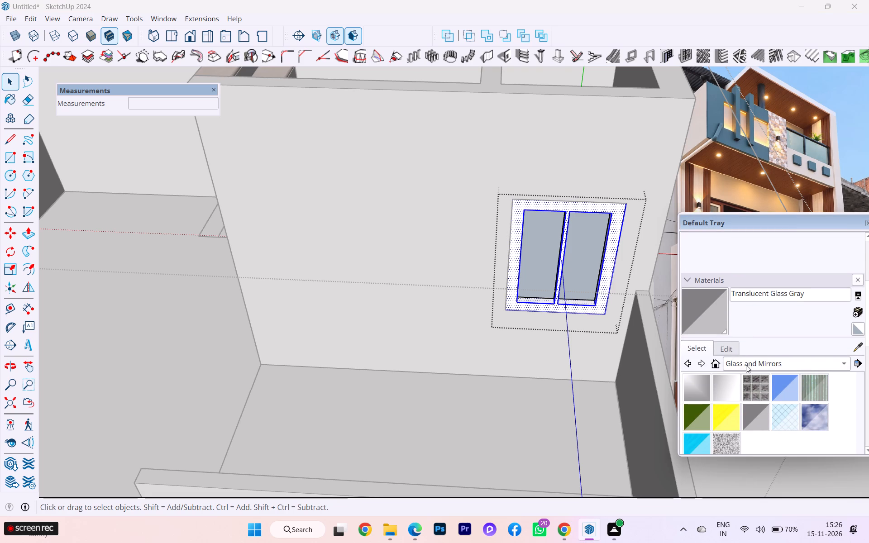
scroll(746, 363, "down", 2)
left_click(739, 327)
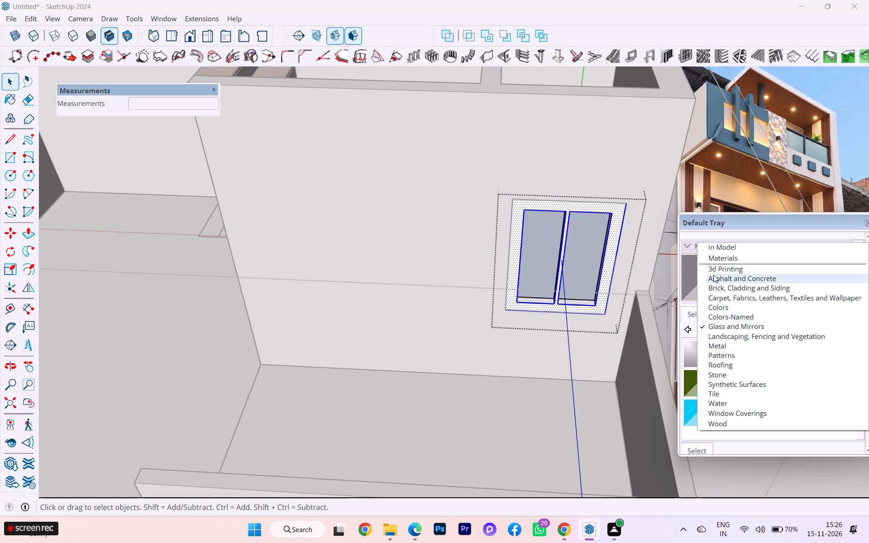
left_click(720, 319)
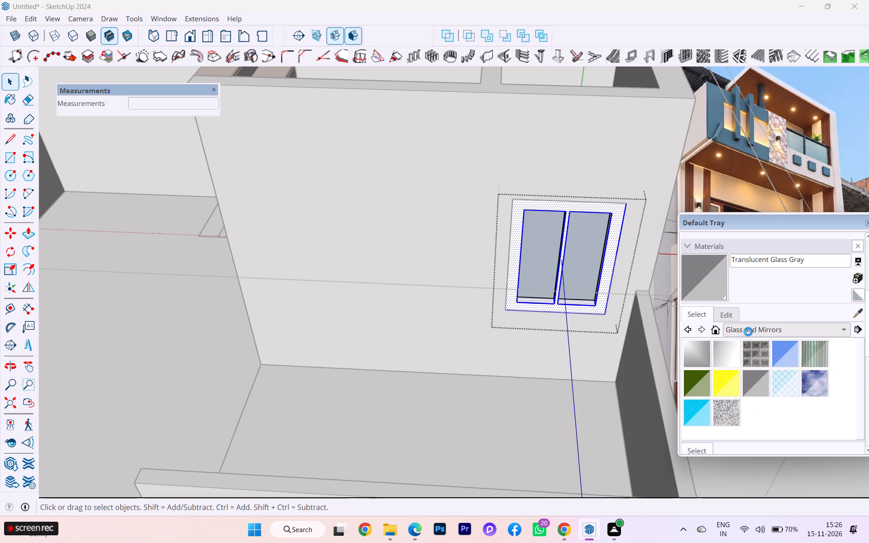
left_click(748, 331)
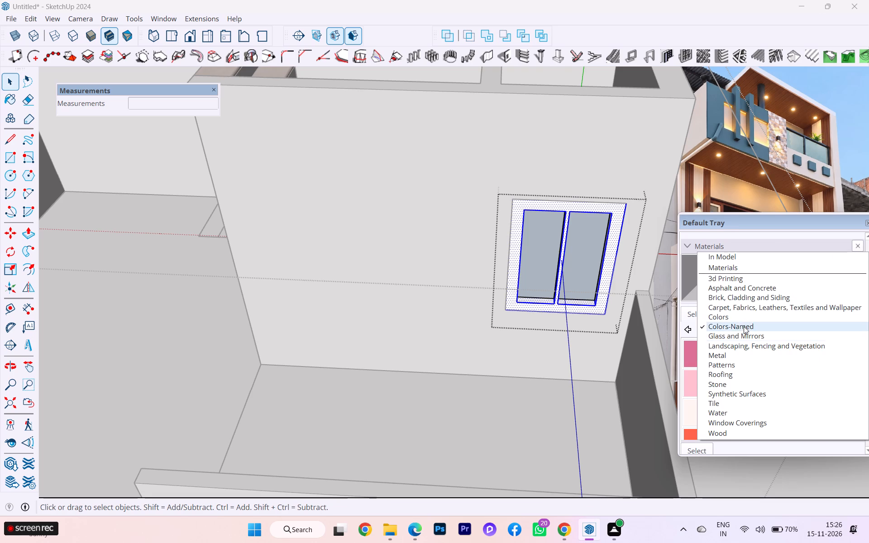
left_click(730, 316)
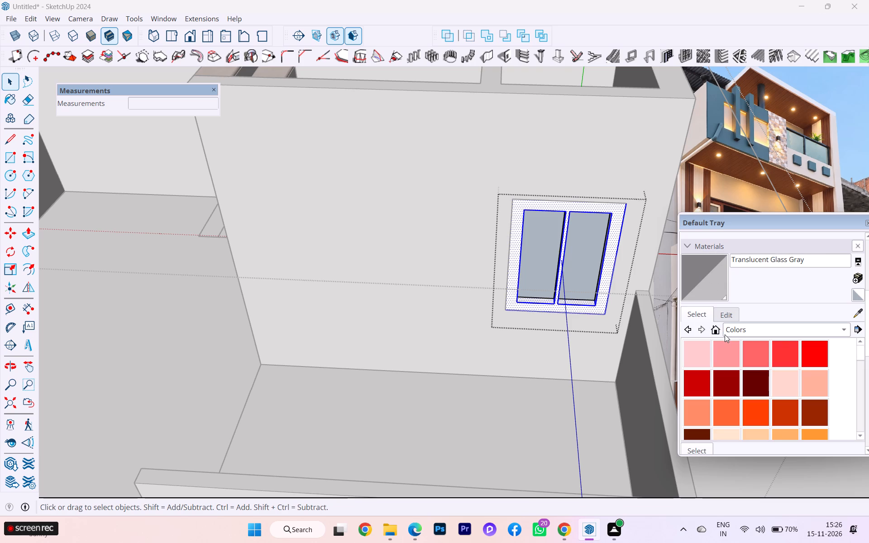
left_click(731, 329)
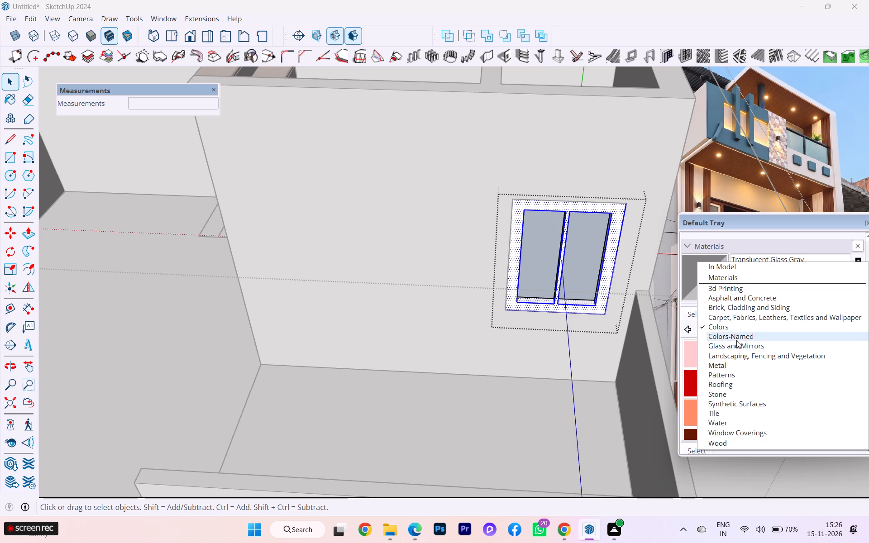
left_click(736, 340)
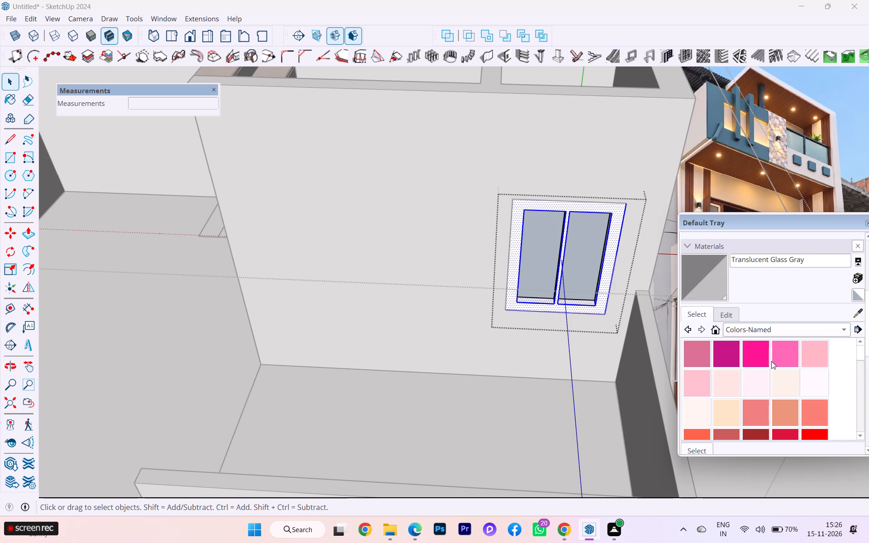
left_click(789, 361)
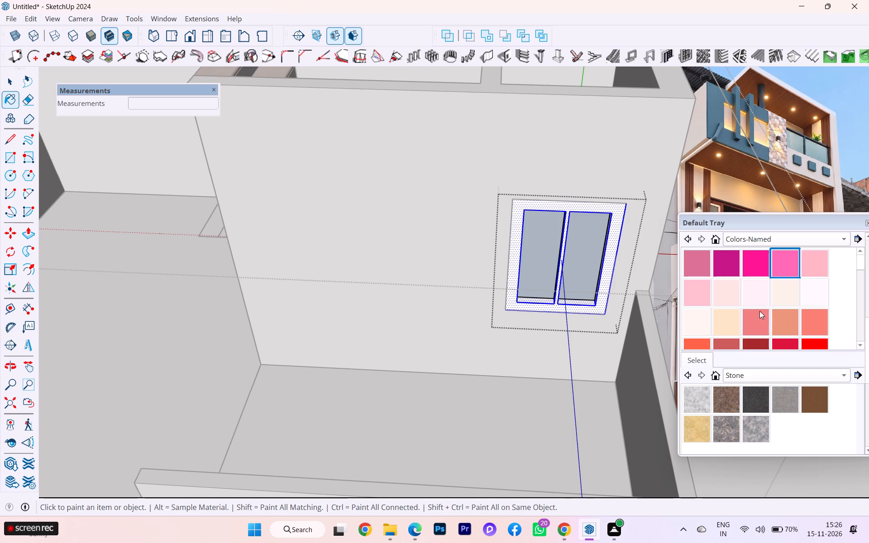
Paint the selected window frame with the plain reddish-brown material from the Wood collection.
left_click(745, 243)
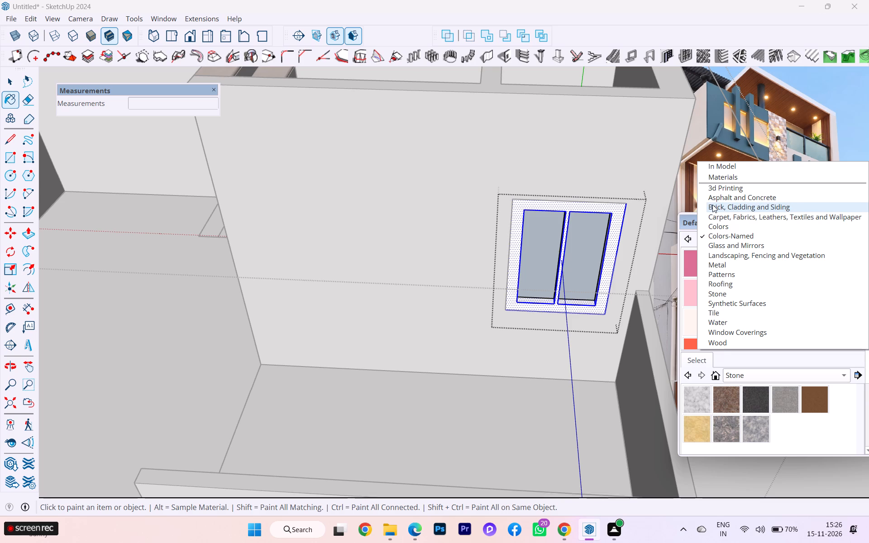
left_click(740, 338)
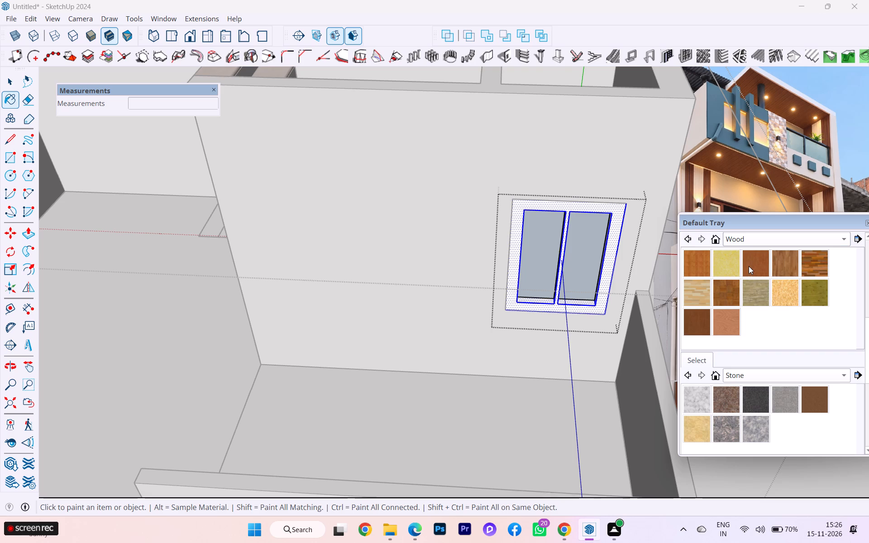
left_click(749, 266)
scroll(641, 224, "up", 1)
left_click(620, 212)
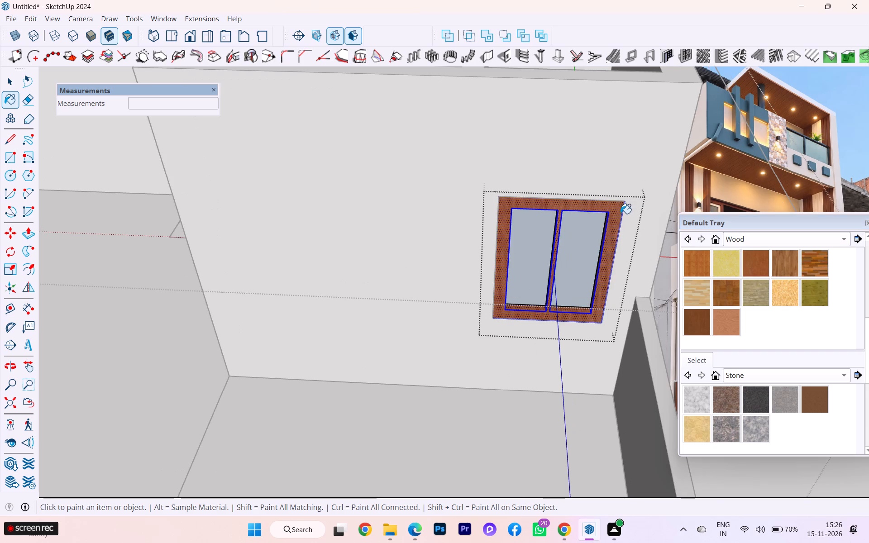
scroll(621, 214, "up", 1)
scroll(621, 214, "down", 1)
scroll(620, 214, "up", 9)
scroll(616, 219, "down", 1)
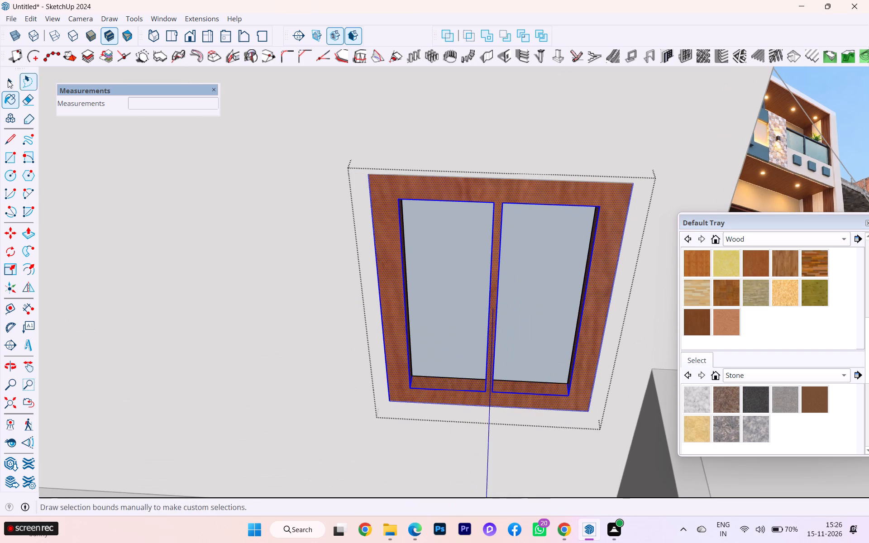
left_click(0, 83)
left_click(7, 82)
Paint both panes in the window's nested glass group with Translucent Glass Gray from Glass and Mirrors, and leave the groups.
scroll(261, 180, "down", 7)
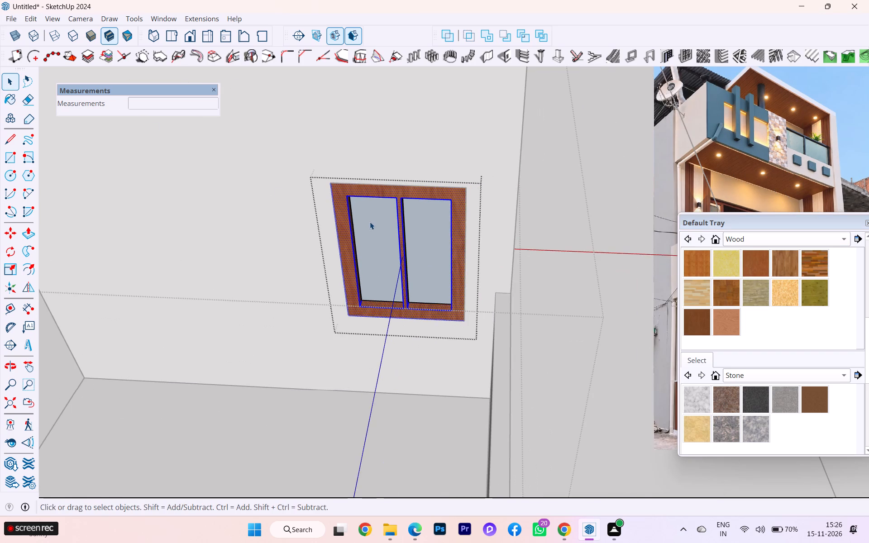
double_click(371, 222)
left_click(371, 222)
scroll(797, 275, "up", 3)
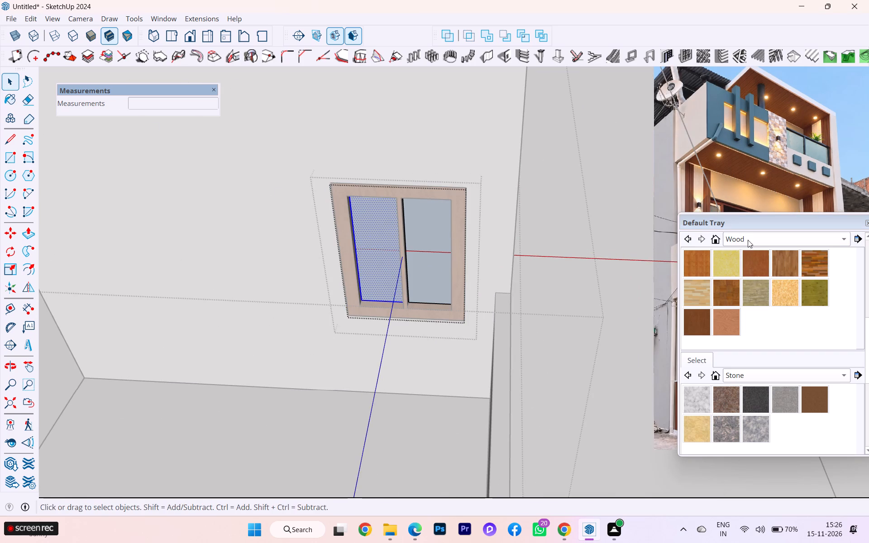
left_click(734, 234)
left_click(727, 138)
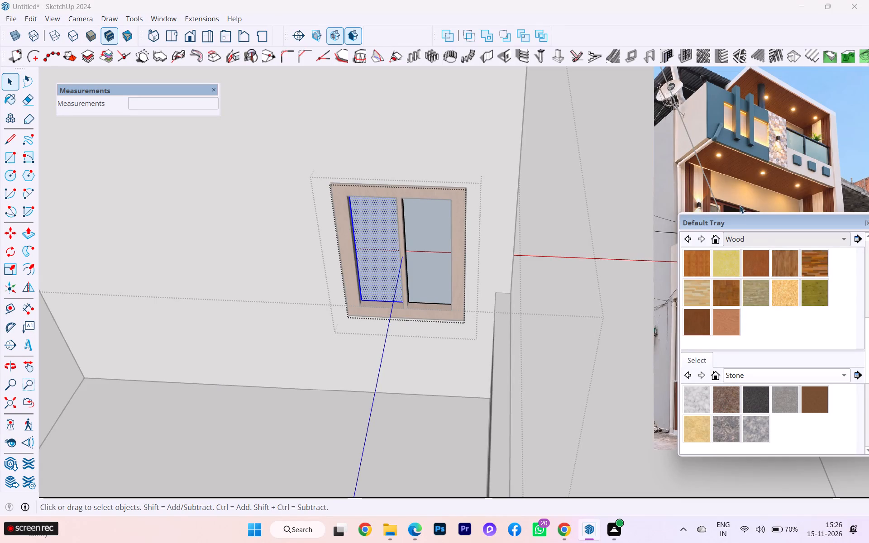
left_click(762, 288)
left_click(378, 243)
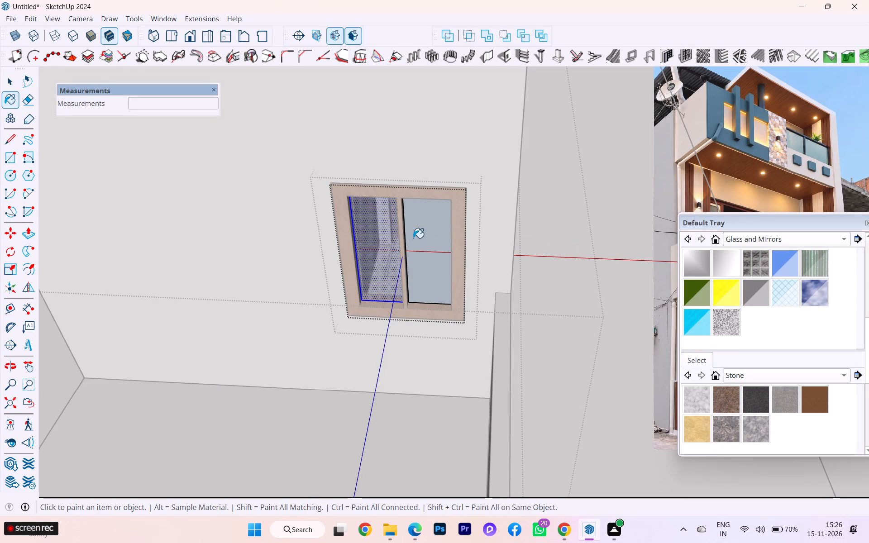
left_click(426, 234)
scroll(296, 212, "down", 1)
scroll(276, 207, "up", 1)
scroll(247, 200, "down", 1)
left_click(0, 85)
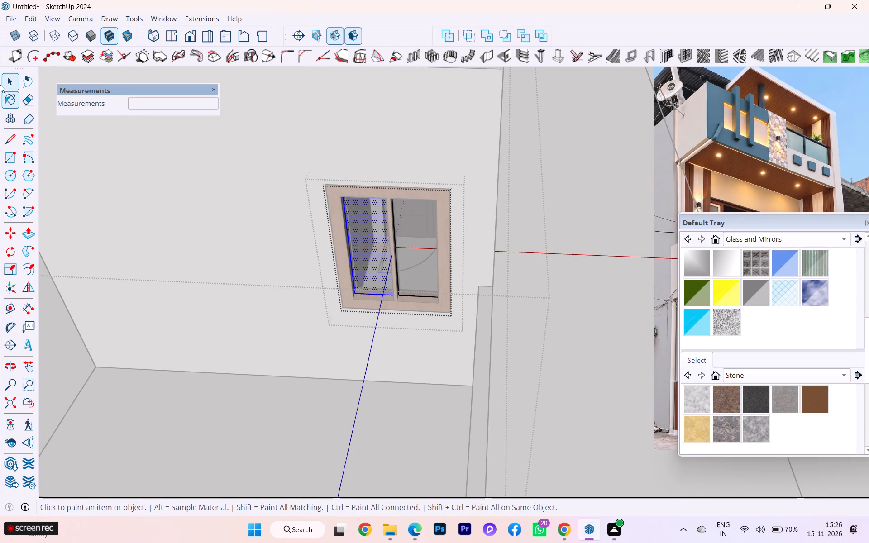
left_click(20, 82)
left_click(9, 82)
left_click(561, 262)
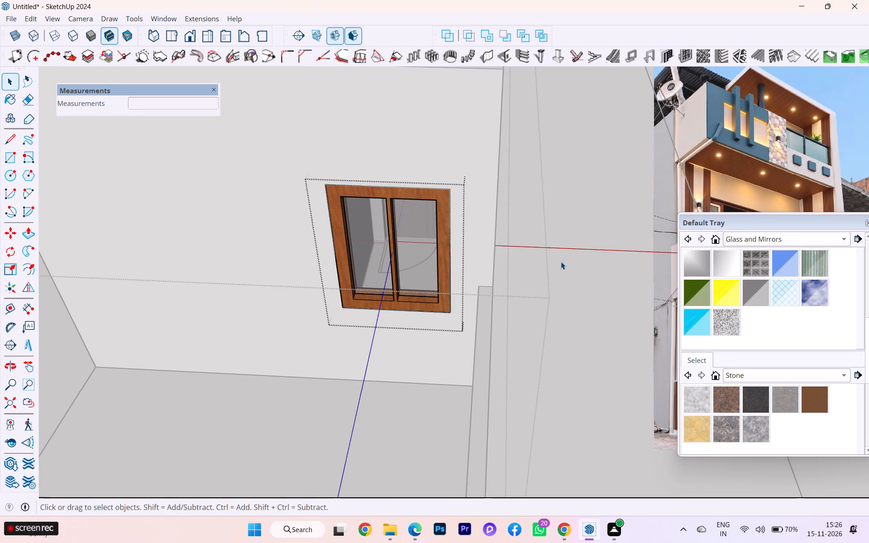
scroll(251, 253, "down", 1)
middle_click_drag(271, 252, 436, 250)
scroll(545, 231, "down", 4)
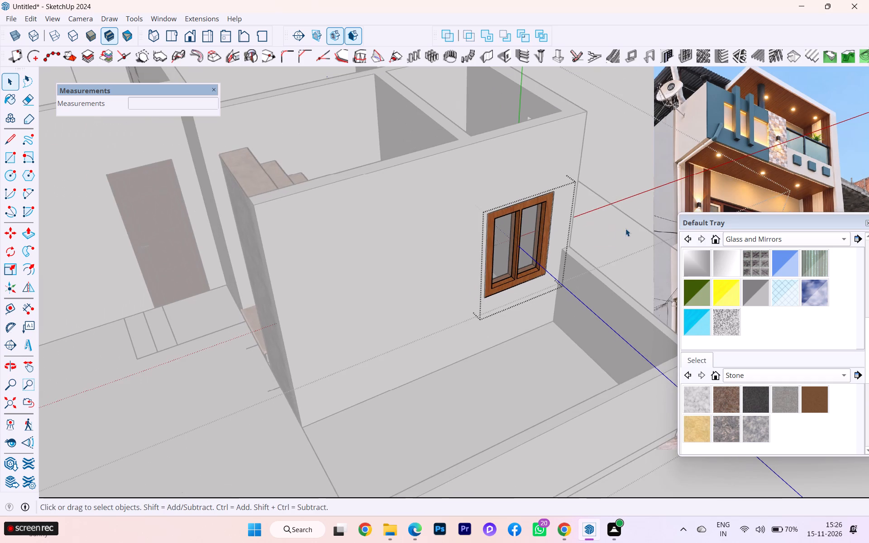
left_click(617, 228)
Examine the painted window and the adjoining staircase walls from several angles around the house.
scroll(617, 228, "down", 1)
middle_click_drag(617, 228, 555, 229)
left_click(488, 222)
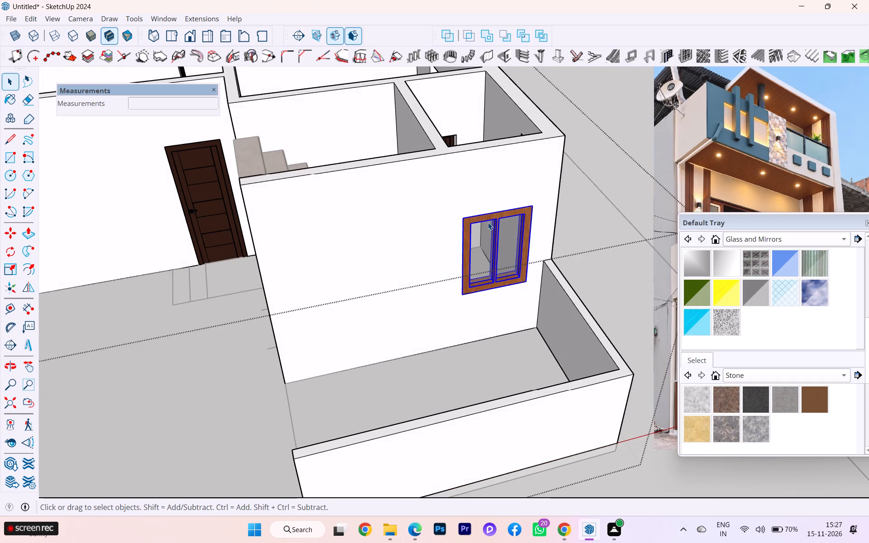
scroll(420, 225, "down", 1)
scroll(420, 225, "up", 3)
scroll(420, 226, "down", 1)
middle_click_drag(319, 234, 517, 238)
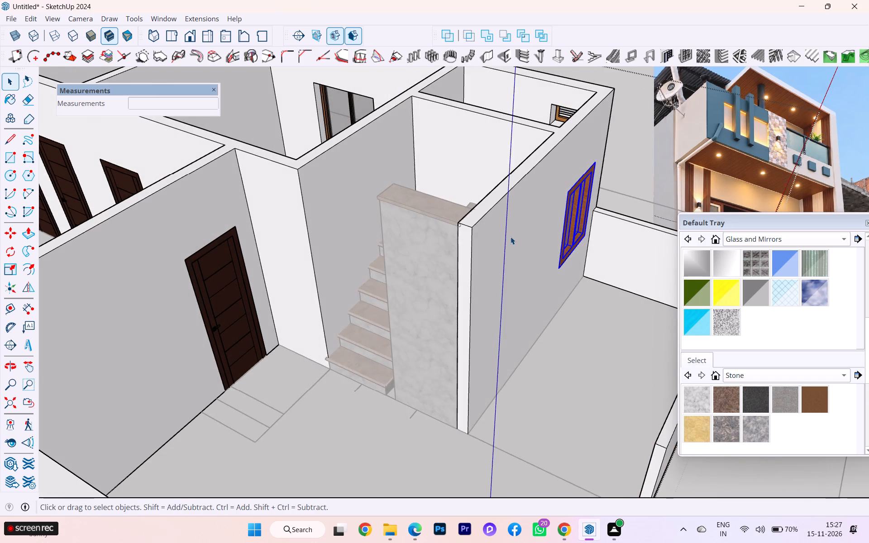
scroll(516, 235, "down", 3)
left_click(623, 173)
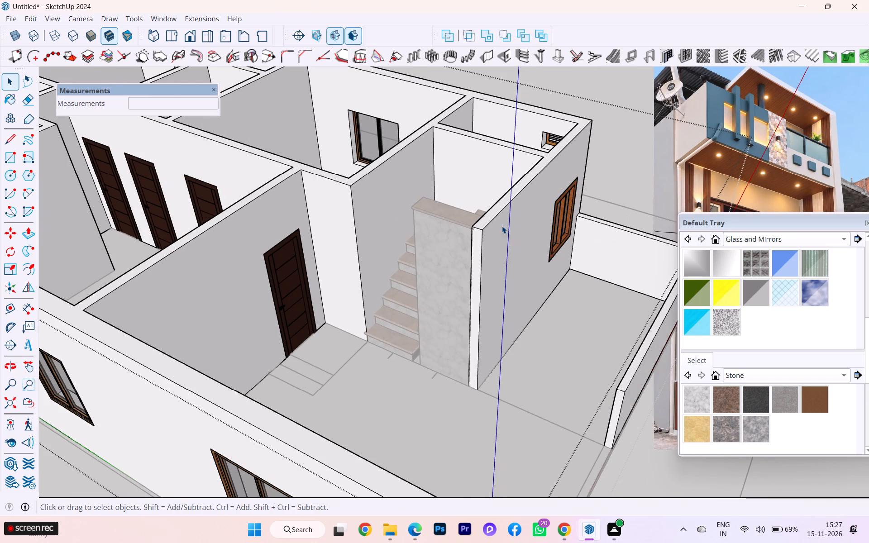
left_click(624, 166)
left_click(617, 167)
scroll(600, 188, "down", 1)
middle_click_drag(583, 200, 404, 233)
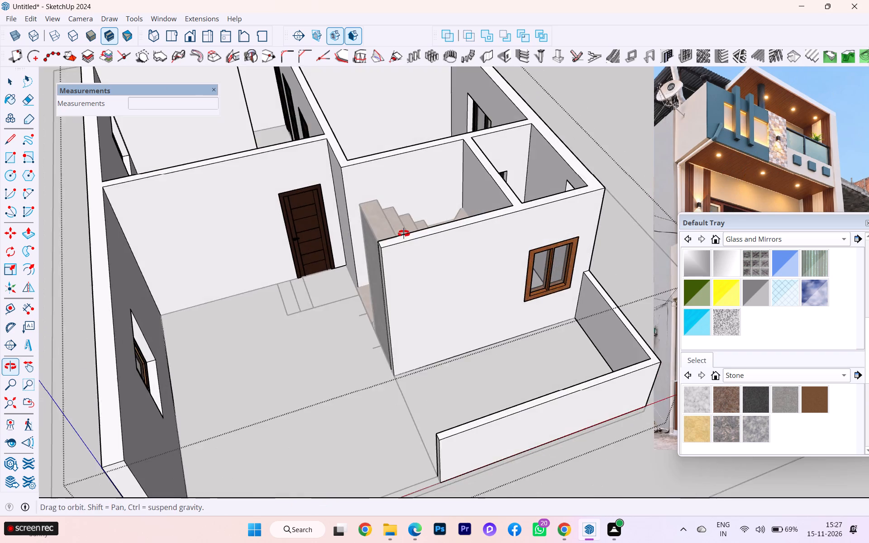
middle_click_drag(404, 233, 401, 233)
scroll(564, 225, "down", 6)
scroll(593, 240, "up", 2)
scroll(583, 245, "down", 1)
left_click(196, 257)
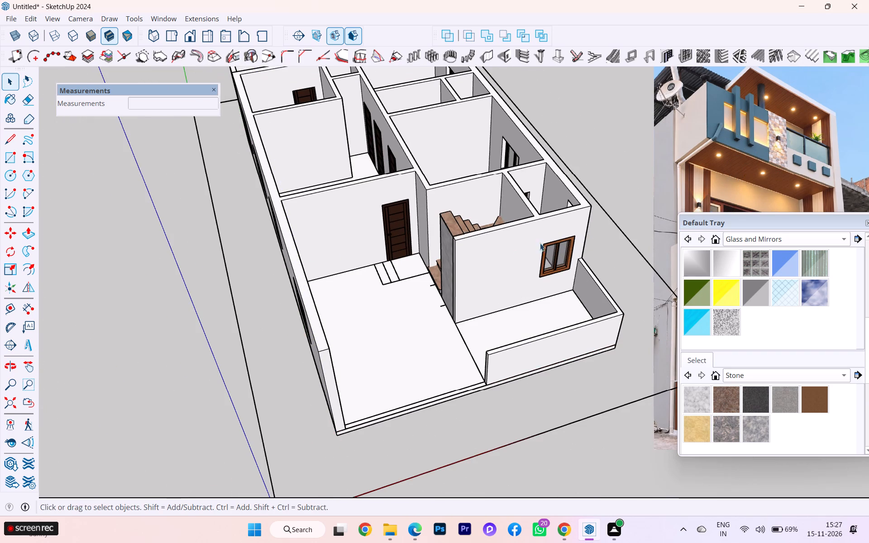
Assign the new two-pane window group inside the house group to the "doors and windows" tag, and leave the group.
left_click(549, 246)
double_click(549, 246)
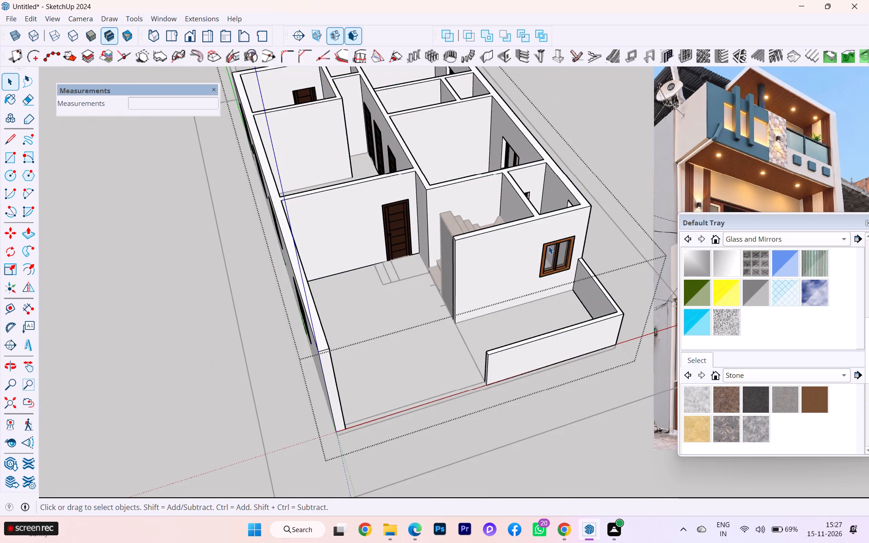
left_click(550, 249)
scroll(671, 250, "up", 3)
scroll(782, 259, "up", 1)
scroll(782, 259, "down", 1)
scroll(782, 259, "up", 5)
scroll(783, 262, "down", 1)
scroll(783, 262, "up", 1)
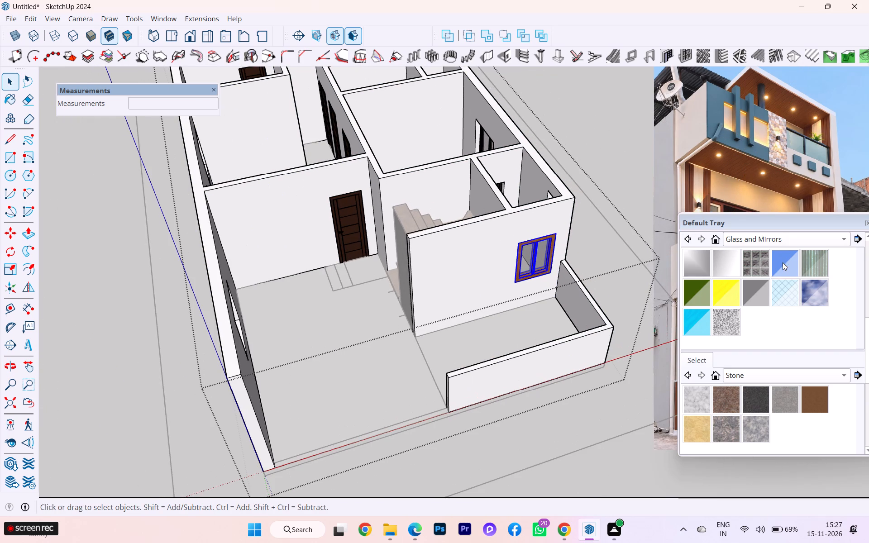
scroll(783, 262, "up", 4)
scroll(842, 271, "up", 3)
scroll(812, 239, "up", 2)
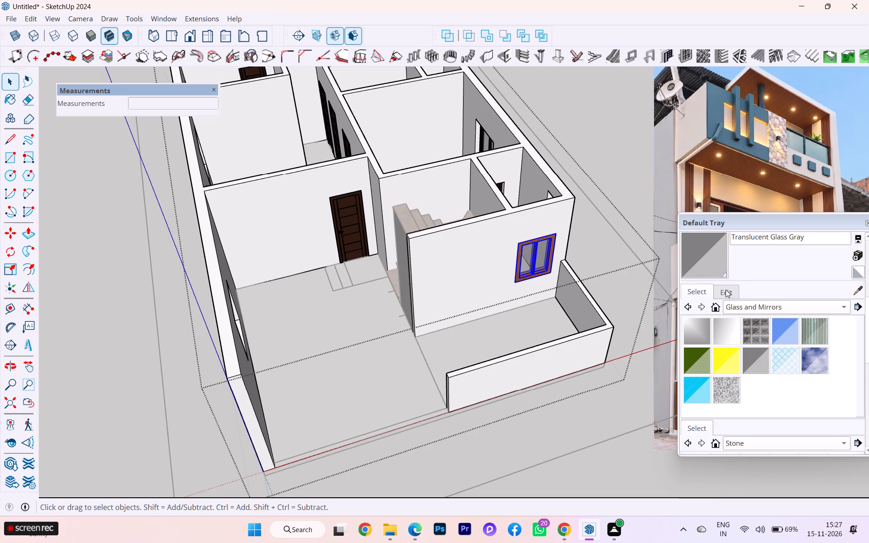
scroll(726, 290, "down", 1)
scroll(726, 291, "up", 11)
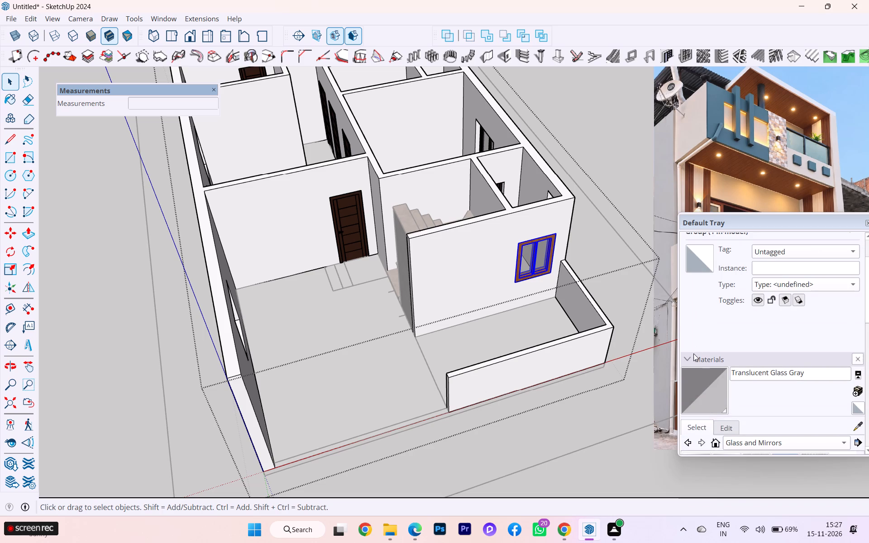
left_click(685, 357)
scroll(702, 276, "up", 2)
scroll(703, 276, "down", 2)
scroll(703, 276, "up", 4)
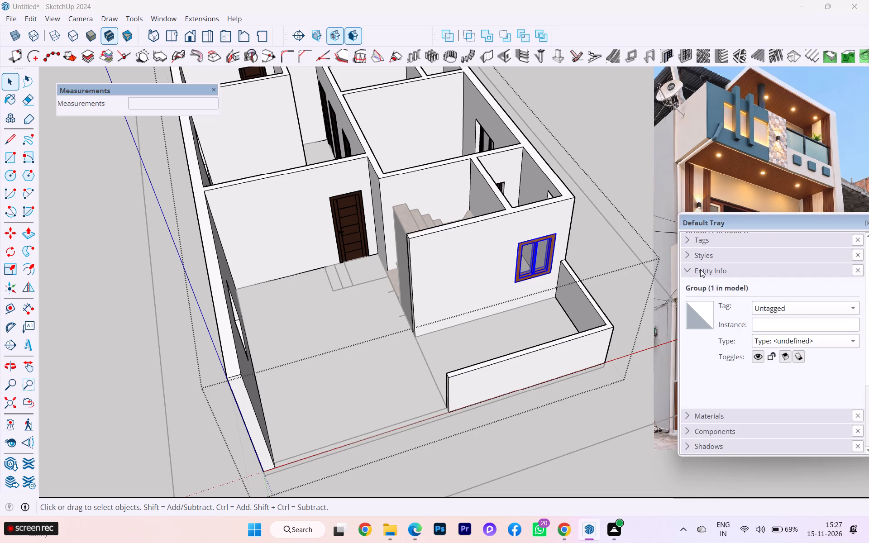
scroll(700, 269, "down", 1)
scroll(700, 269, "up", 4)
left_click(696, 240)
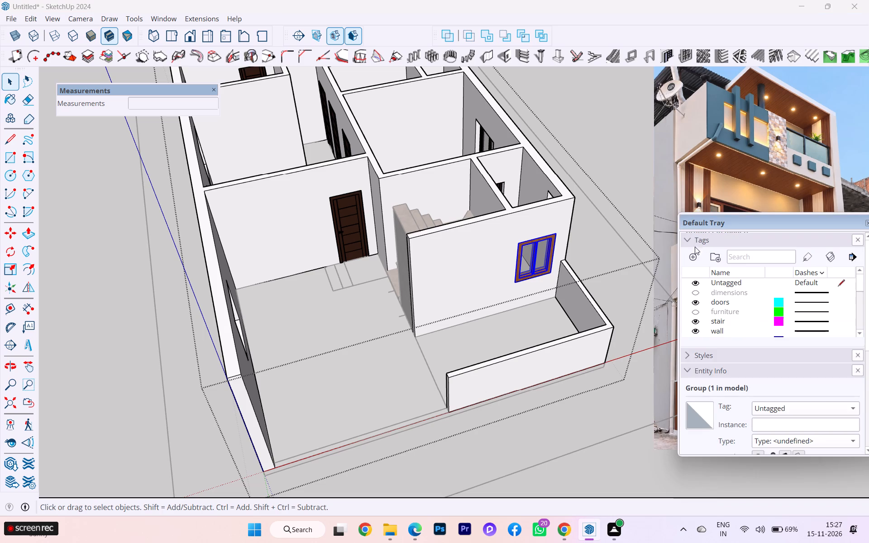
scroll(725, 304, "down", 2)
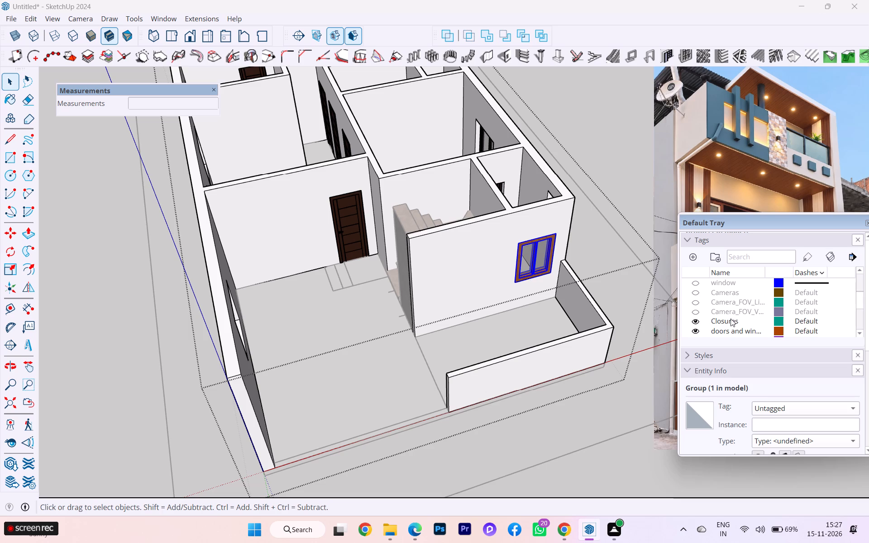
scroll(731, 390, "down", 1)
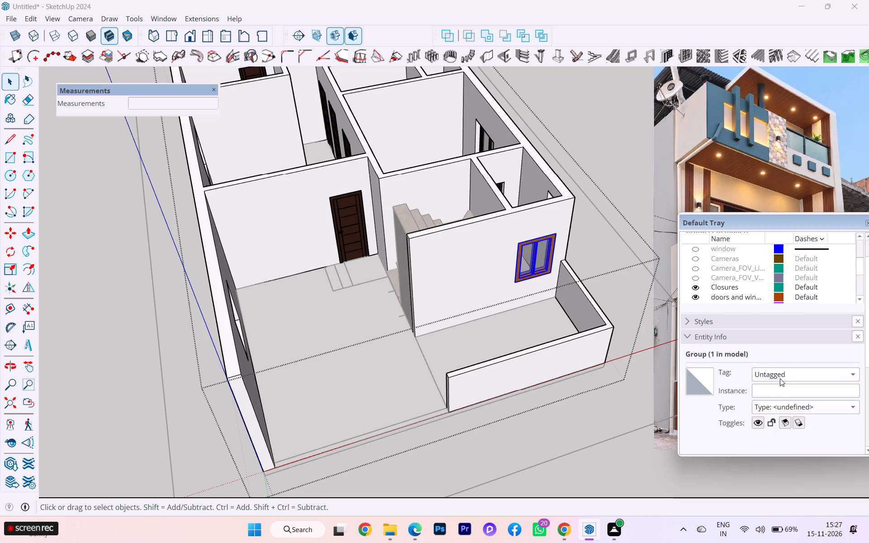
left_click(780, 374)
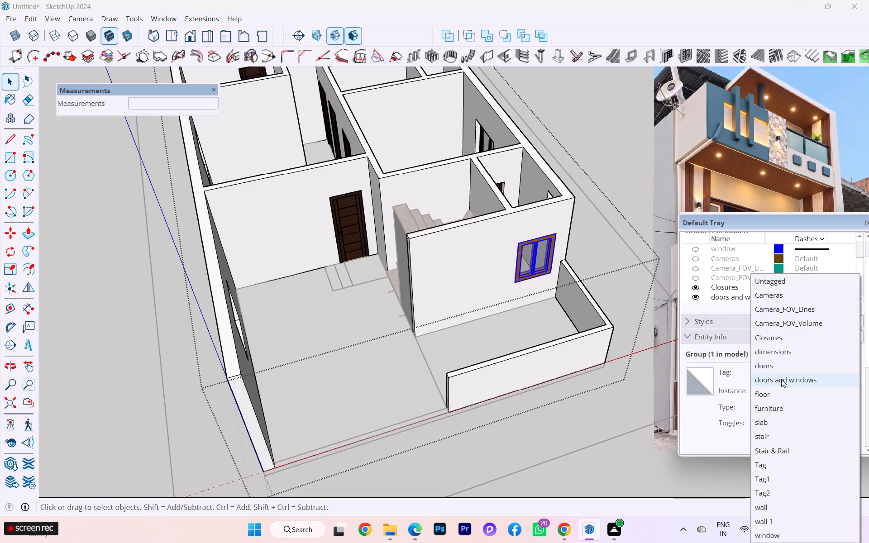
left_click(781, 379)
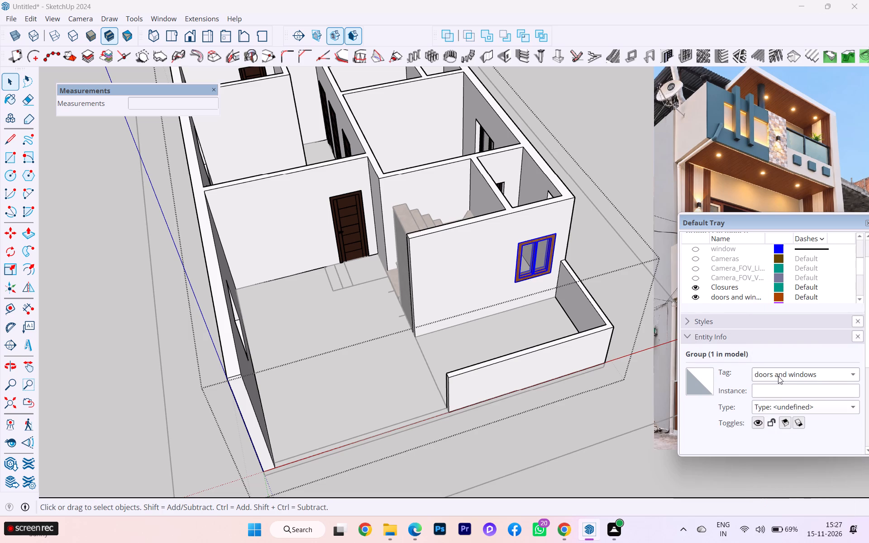
left_click(614, 432)
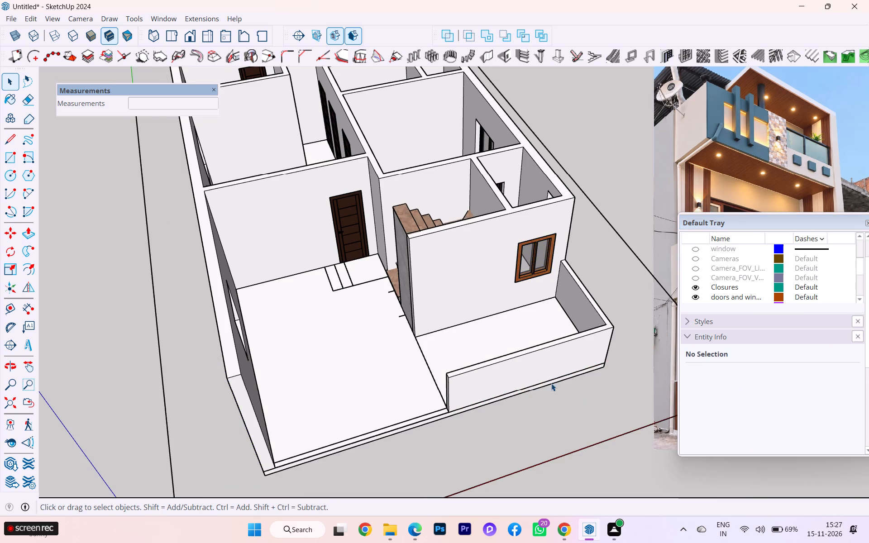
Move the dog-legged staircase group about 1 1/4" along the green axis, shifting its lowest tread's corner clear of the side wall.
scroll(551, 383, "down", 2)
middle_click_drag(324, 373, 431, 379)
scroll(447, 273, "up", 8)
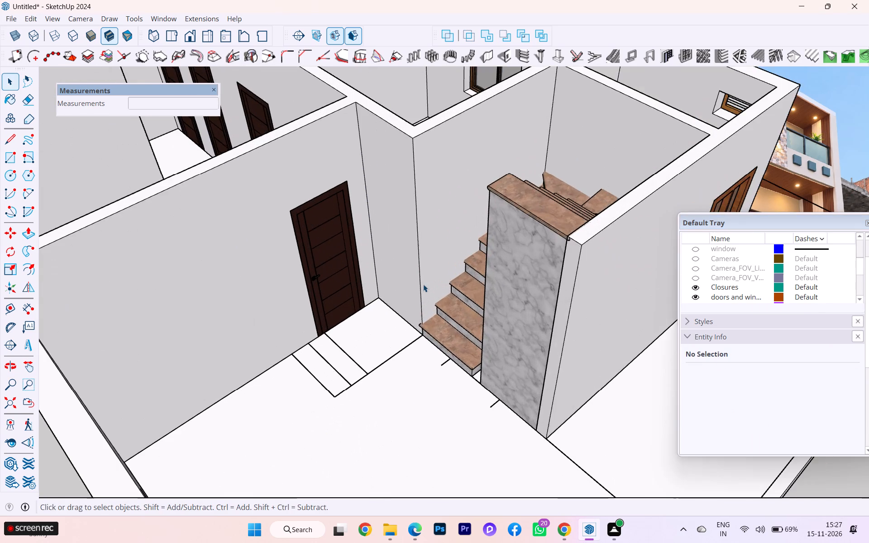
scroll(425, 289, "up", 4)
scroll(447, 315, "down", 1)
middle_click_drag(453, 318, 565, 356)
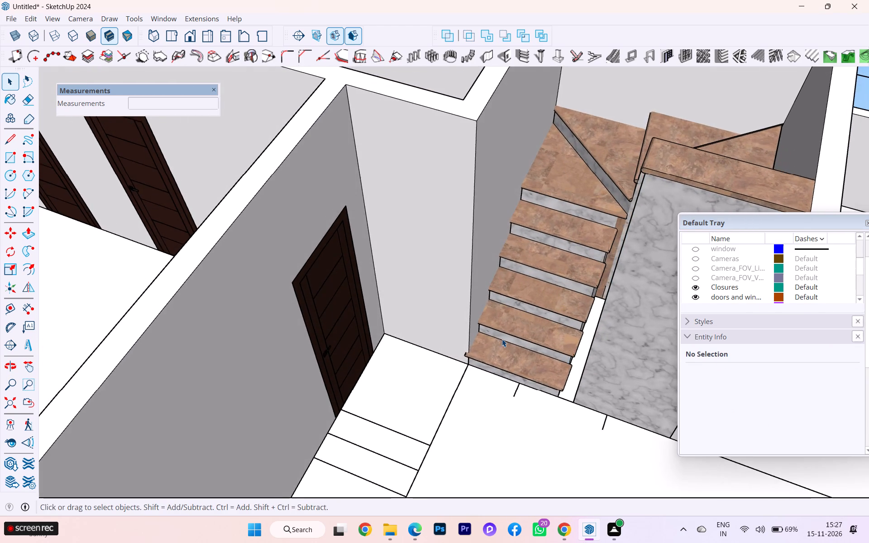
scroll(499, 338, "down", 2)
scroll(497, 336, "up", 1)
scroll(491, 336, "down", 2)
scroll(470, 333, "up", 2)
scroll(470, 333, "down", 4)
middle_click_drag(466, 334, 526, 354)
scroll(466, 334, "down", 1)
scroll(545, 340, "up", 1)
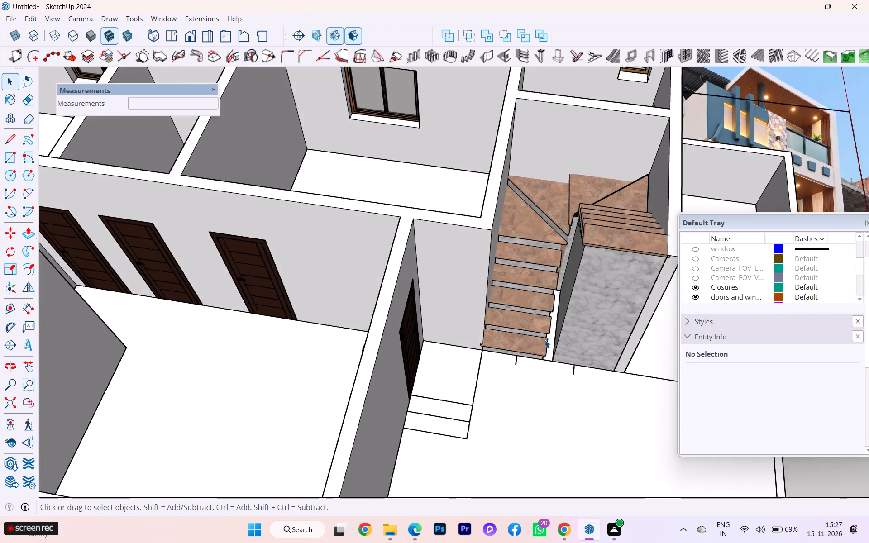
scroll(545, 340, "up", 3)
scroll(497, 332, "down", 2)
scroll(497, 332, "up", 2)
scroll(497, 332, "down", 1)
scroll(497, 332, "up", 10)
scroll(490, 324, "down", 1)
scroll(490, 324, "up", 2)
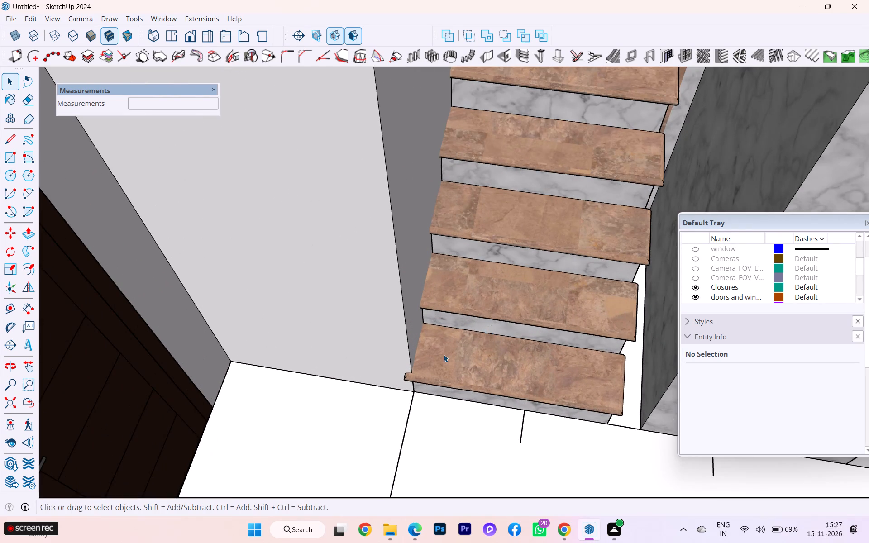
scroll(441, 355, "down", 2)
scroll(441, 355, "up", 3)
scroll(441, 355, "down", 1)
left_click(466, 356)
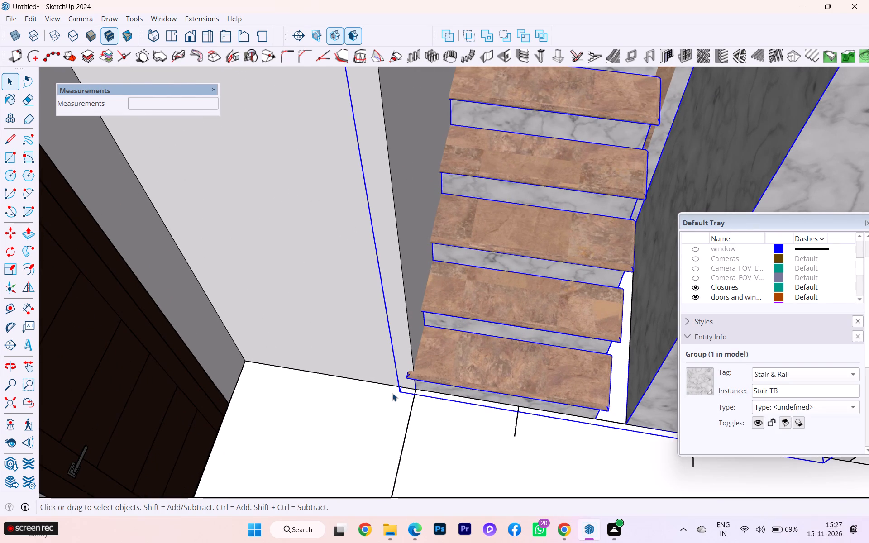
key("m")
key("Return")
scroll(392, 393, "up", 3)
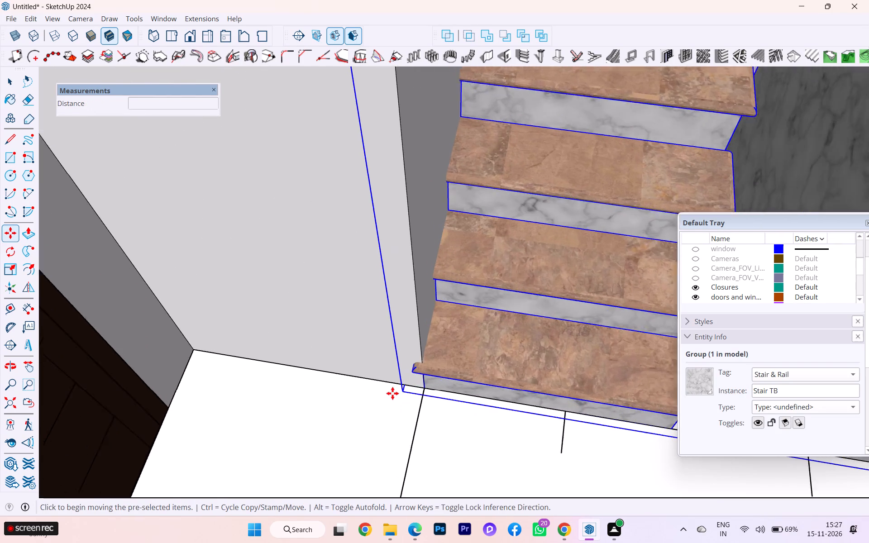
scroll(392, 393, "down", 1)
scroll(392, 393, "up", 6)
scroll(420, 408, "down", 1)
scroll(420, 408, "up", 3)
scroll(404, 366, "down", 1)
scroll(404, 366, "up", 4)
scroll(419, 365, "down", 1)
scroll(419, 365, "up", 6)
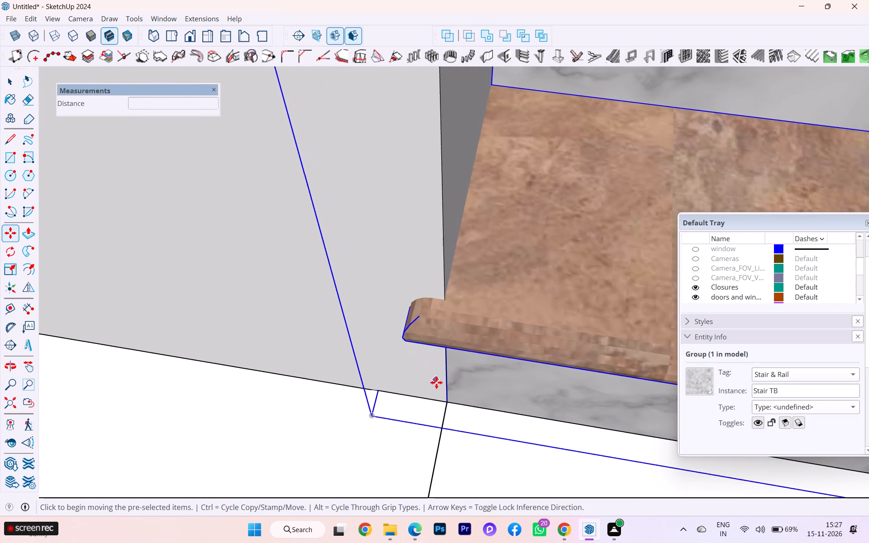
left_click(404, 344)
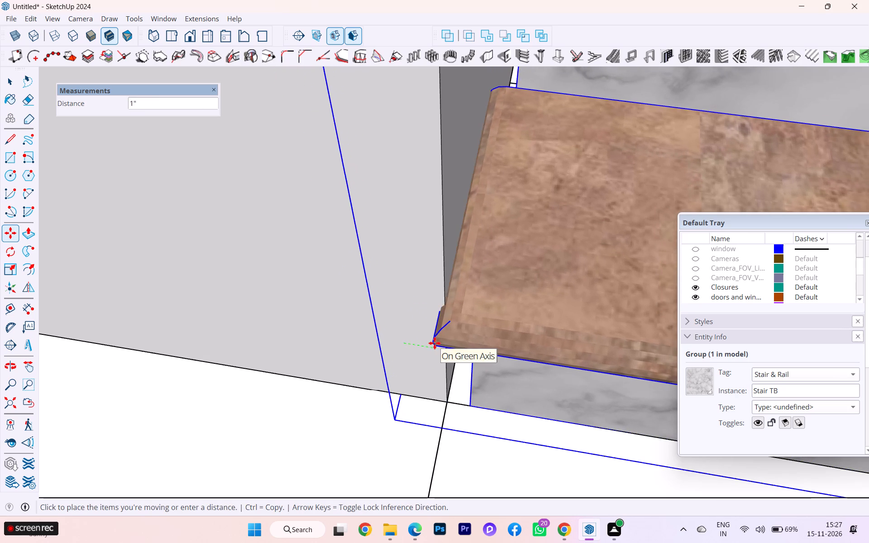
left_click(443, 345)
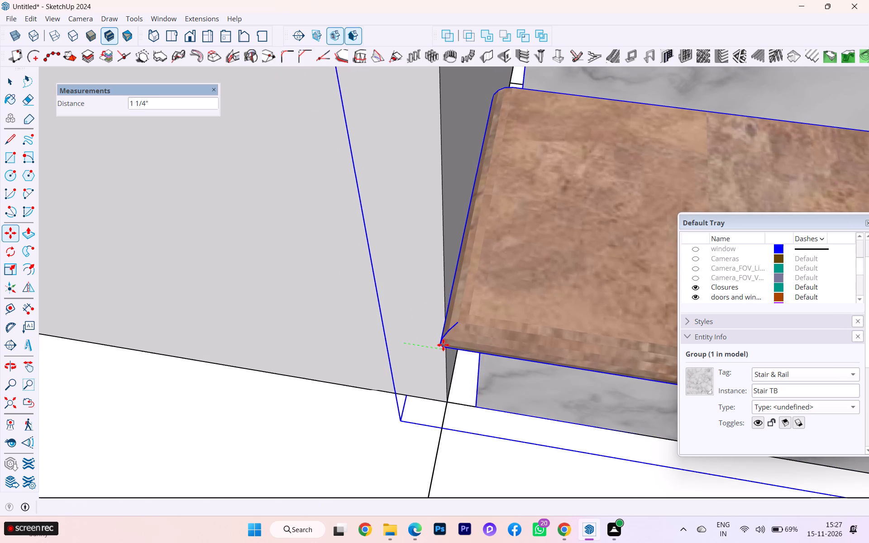
Delete the existing dog-legged staircase group from the stairwell, leaving the floor plan's stair lines in place.
scroll(421, 360, "down", 5)
scroll(331, 382, "down", 2)
scroll(331, 382, "up", 1)
scroll(331, 382, "down", 4)
scroll(331, 382, "up", 1)
scroll(355, 388, "down", 1)
scroll(356, 389, "up", 3)
scroll(357, 390, "down", 9)
scroll(365, 403, "up", 3)
scroll(365, 403, "down", 7)
scroll(348, 381, "up", 1)
scroll(348, 381, "down", 1)
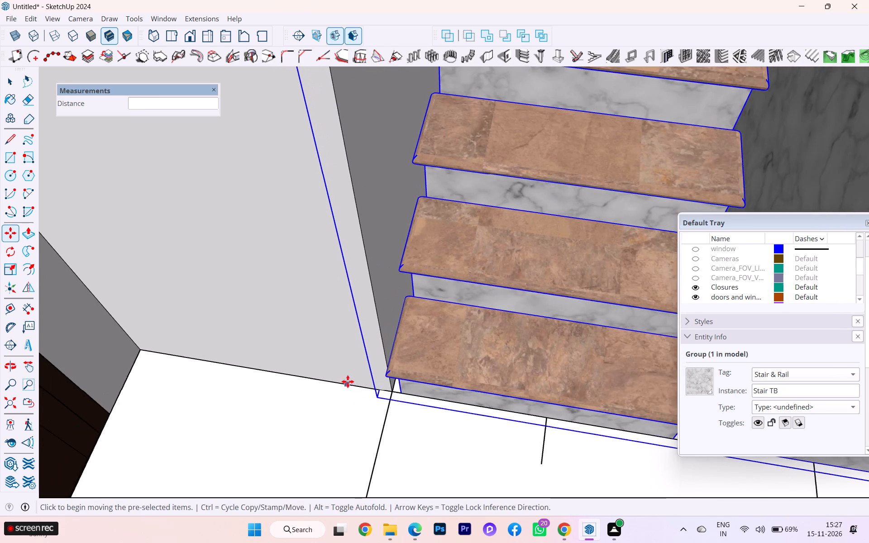
scroll(348, 381, "down", 3)
scroll(290, 360, "up", 2)
scroll(290, 360, "down", 7)
scroll(362, 366, "up", 1)
scroll(363, 366, "down", 1)
middle_click_drag(366, 365, 274, 359)
scroll(366, 365, "down", 1)
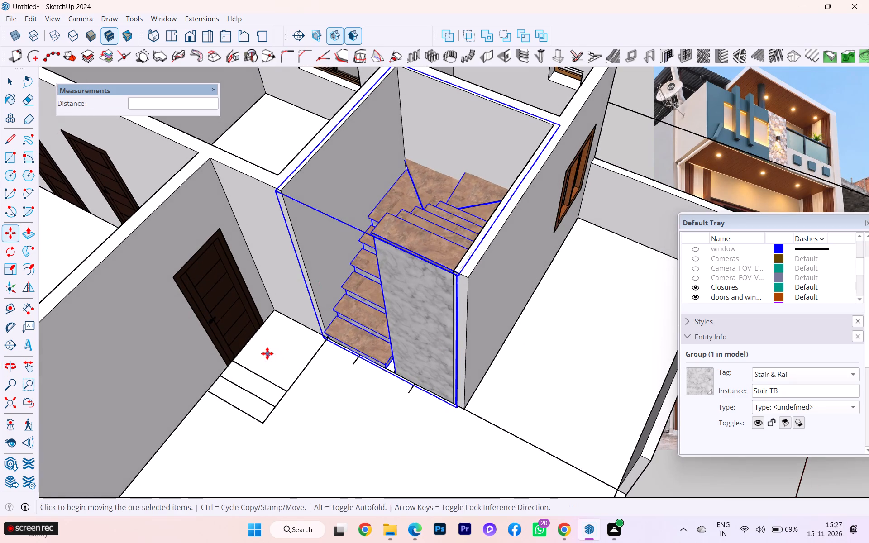
scroll(262, 340, "down", 1)
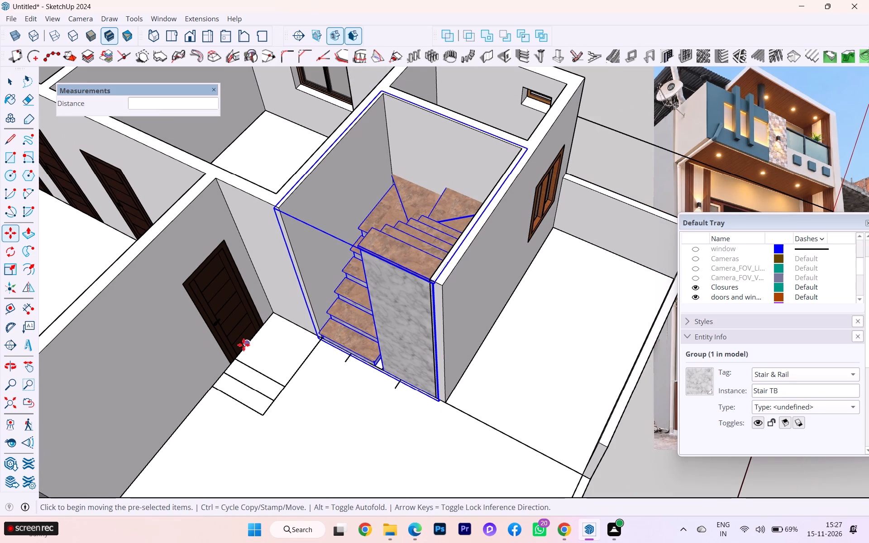
scroll(245, 347, "down", 2)
middle_click_drag(259, 354, 490, 405)
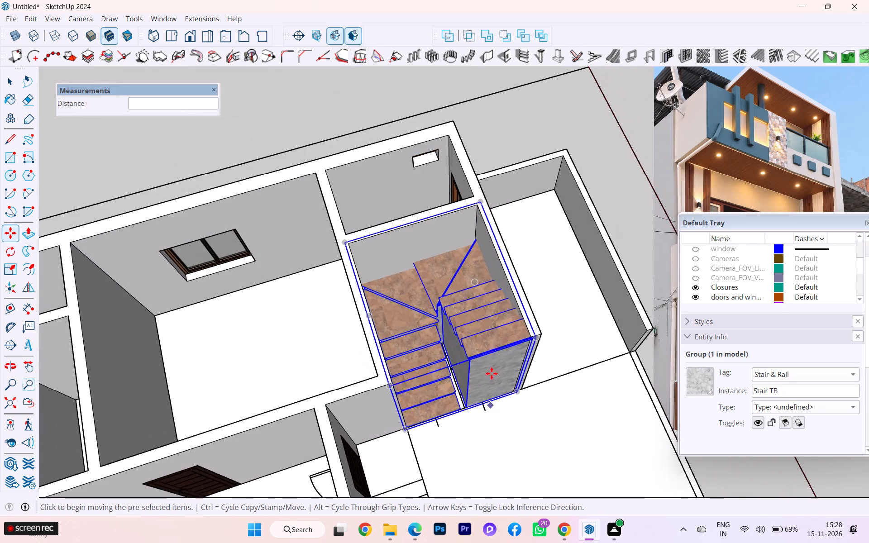
scroll(489, 315, "up", 9)
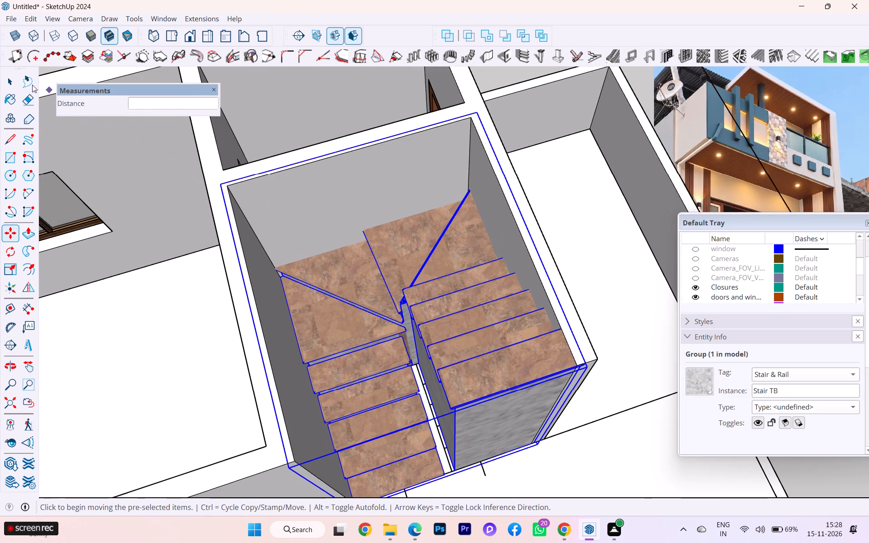
left_click(7, 83)
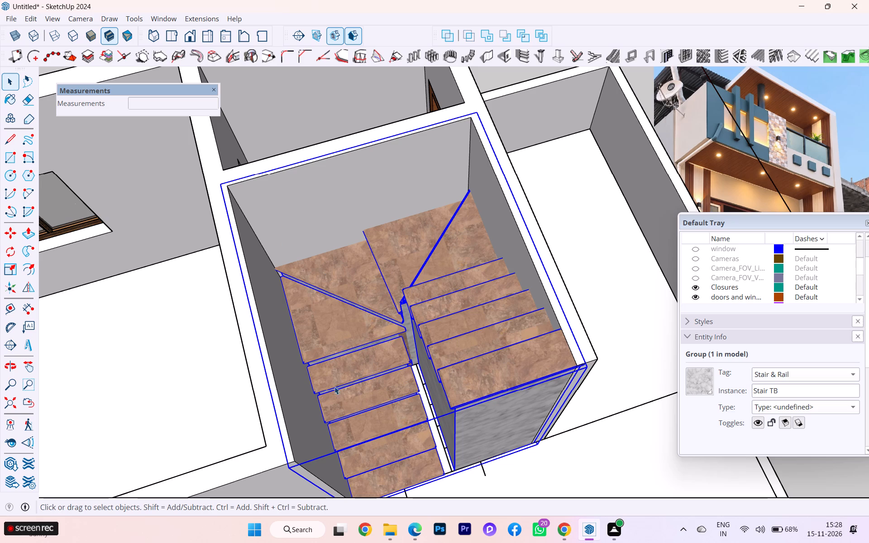
key("Delete")
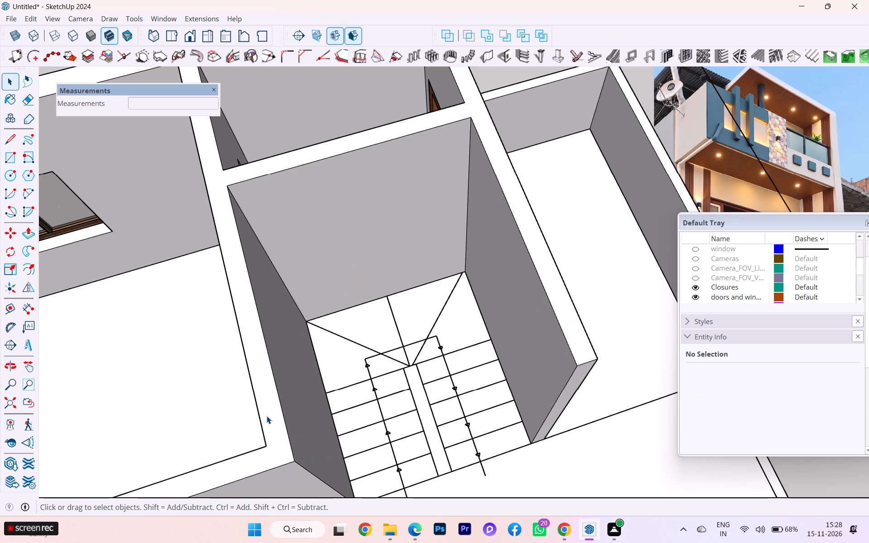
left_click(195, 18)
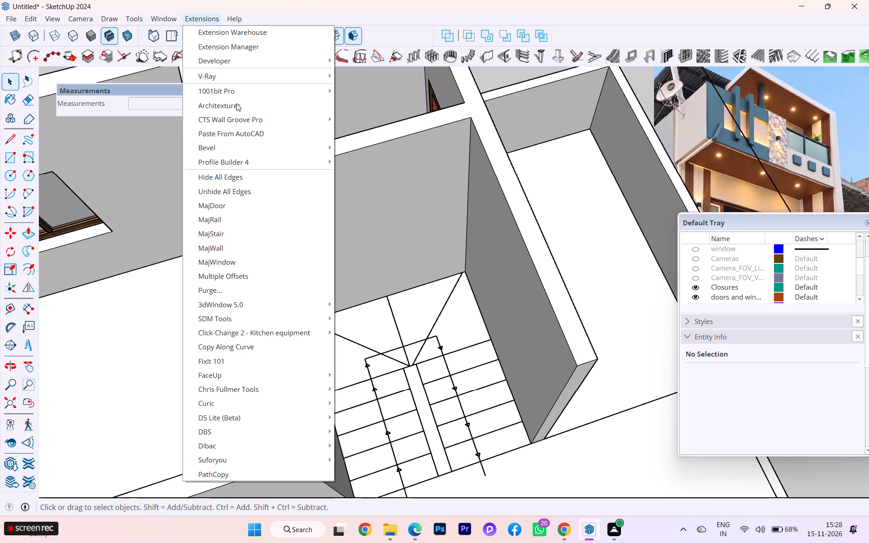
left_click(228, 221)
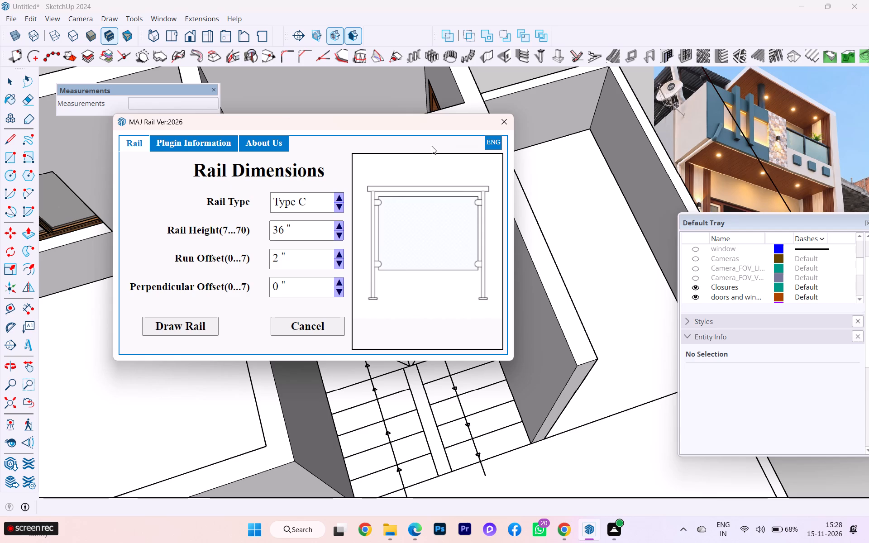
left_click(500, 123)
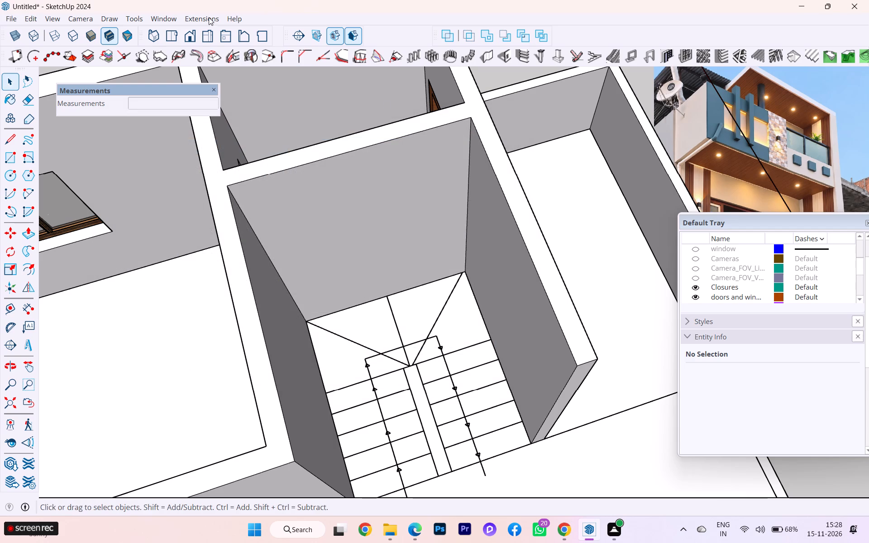
Start a MajStair Type A stair with no nose, a 120" total height and 14 steps.
left_click(208, 17)
left_click(237, 233)
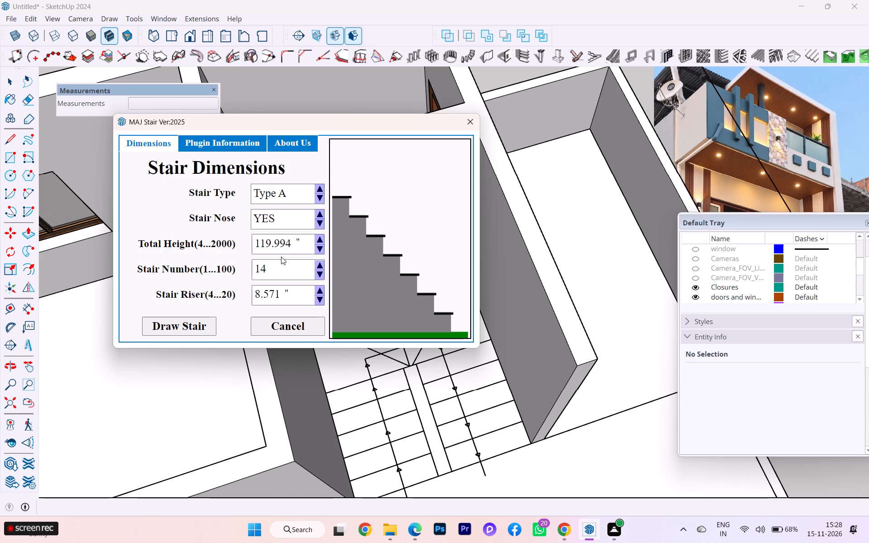
left_click(270, 269)
left_click_drag(307, 240, 227, 244)
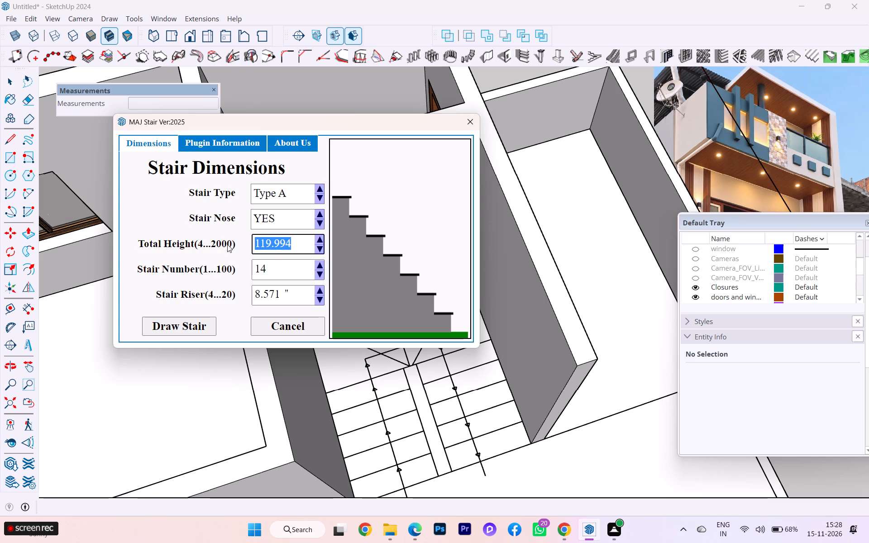
type("120")
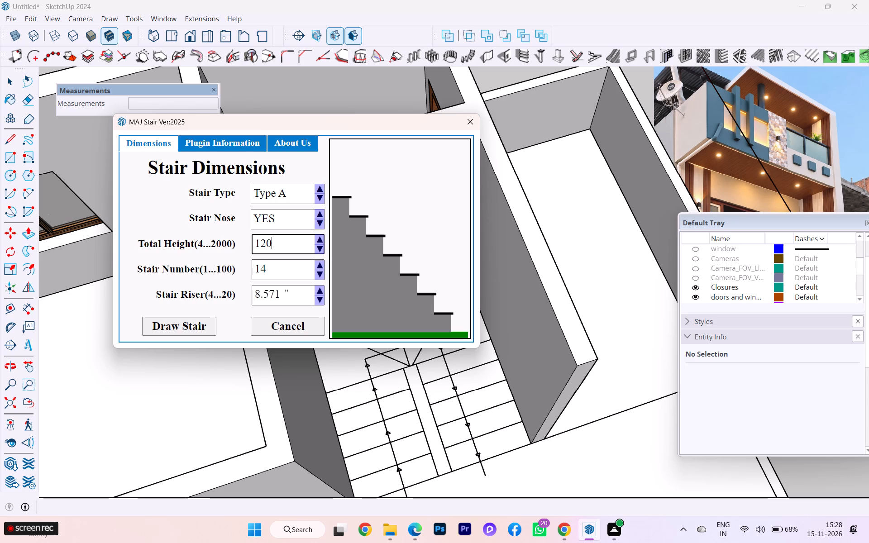
left_click(285, 267)
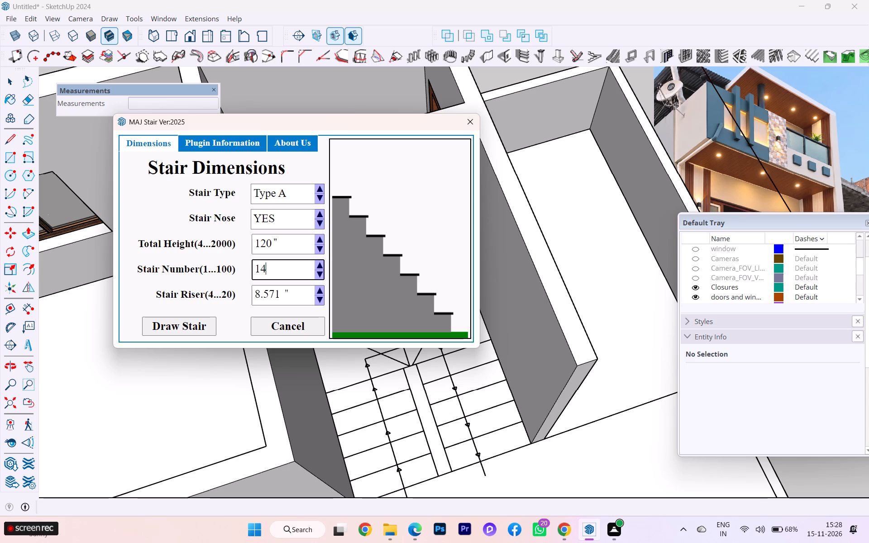
left_click(320, 219)
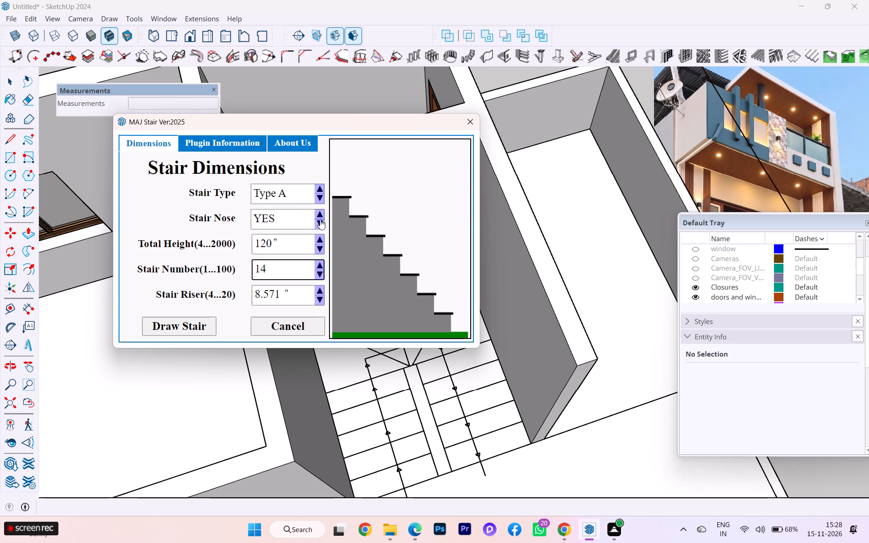
left_click(320, 213)
left_click(318, 222)
left_click(174, 323)
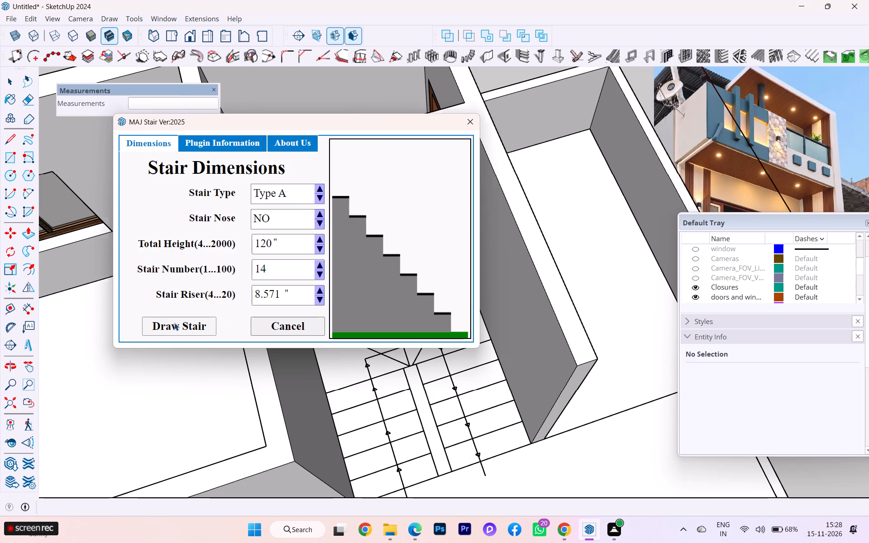
Set the stair's 3' entrance edge across the first flight's bottom line, from its inner corner to the side wall.
scroll(286, 319, "down", 1)
scroll(286, 319, "up", 1)
scroll(286, 318, "down", 1)
scroll(406, 440, "up", 2)
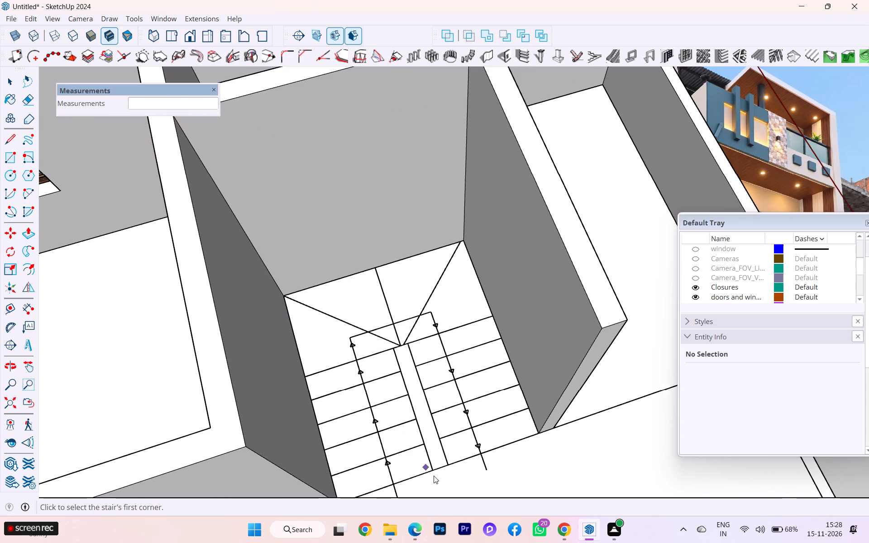
left_click(433, 470)
scroll(419, 435, "down", 4)
scroll(419, 435, "up", 2)
scroll(366, 482, "up", 2)
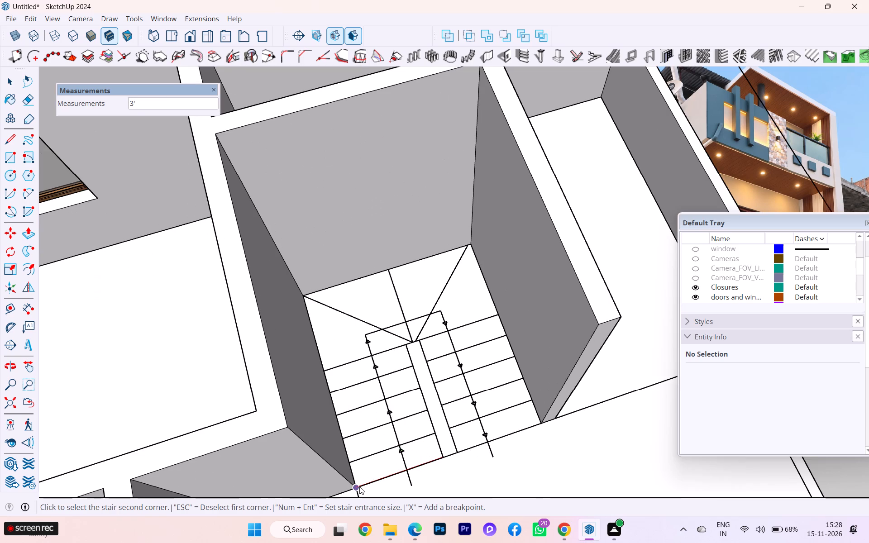
left_click(359, 486)
Place the first flight's outer step corners on the plan's tread lines along the side wall, ending at the landing's back corner.
scroll(352, 460, "up", 2)
scroll(352, 460, "down", 1)
scroll(352, 460, "up", 4)
scroll(352, 460, "down", 1)
scroll(352, 460, "up", 1)
left_click(348, 465)
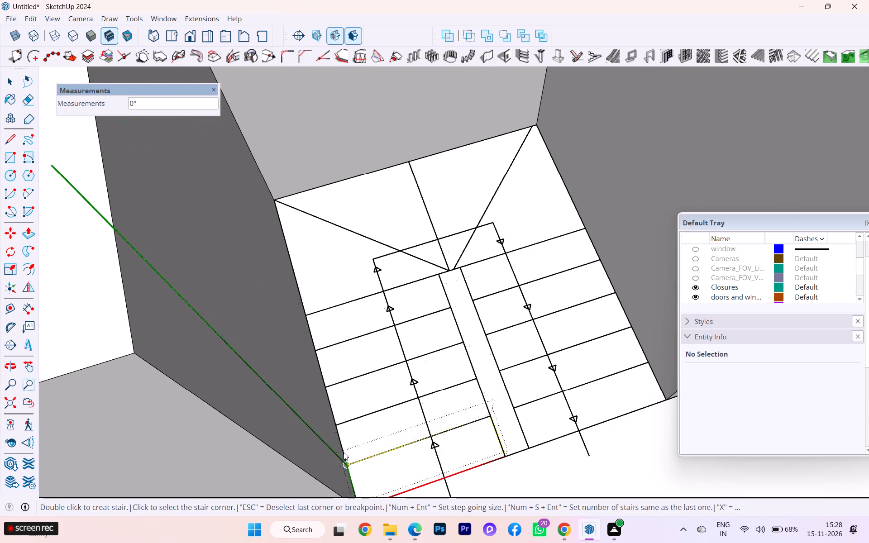
left_click(337, 428)
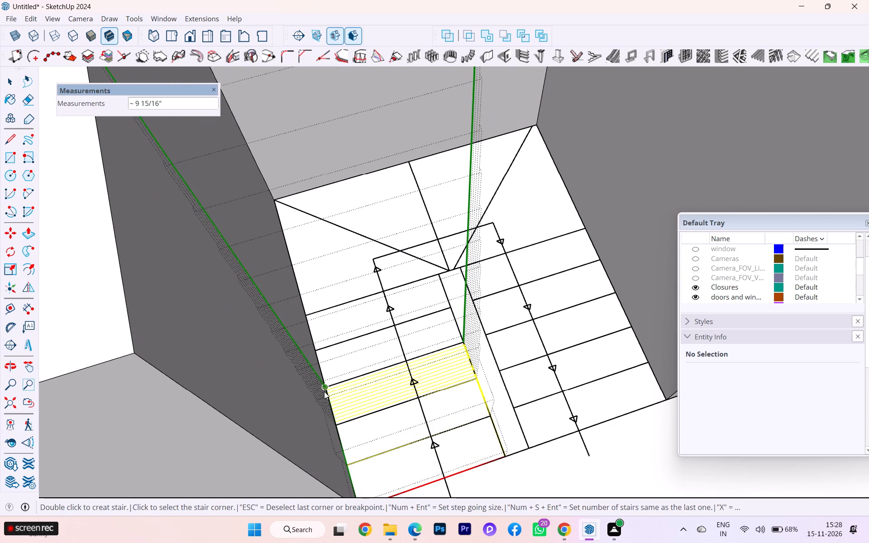
left_click(326, 388)
left_click(316, 348)
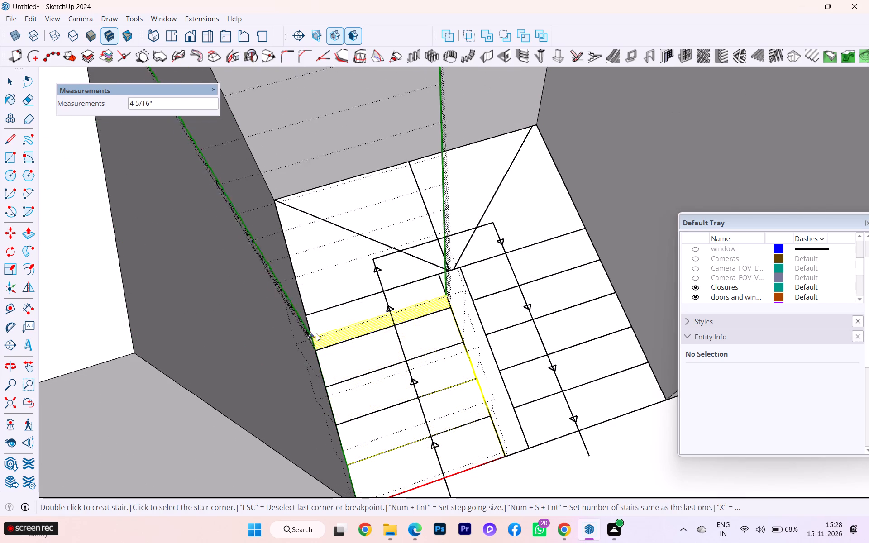
left_click(309, 314)
scroll(274, 198, "up", 4)
left_click(274, 202)
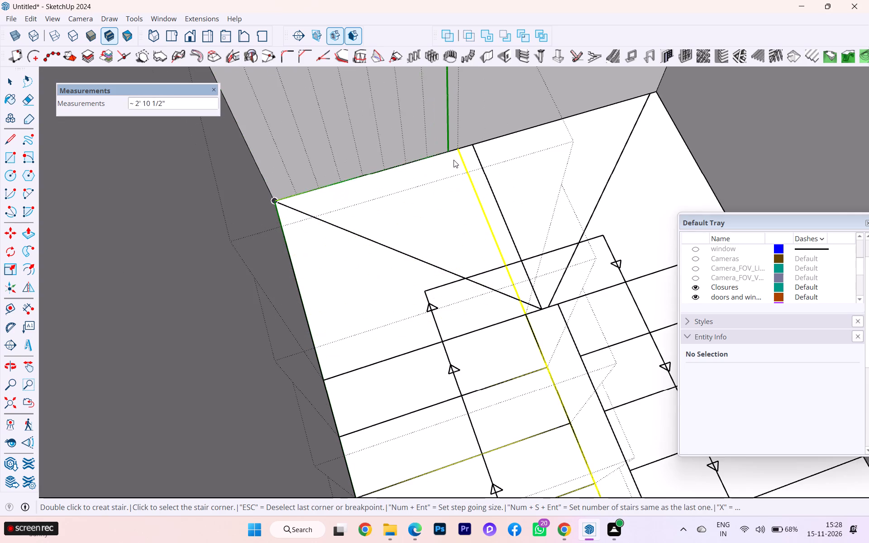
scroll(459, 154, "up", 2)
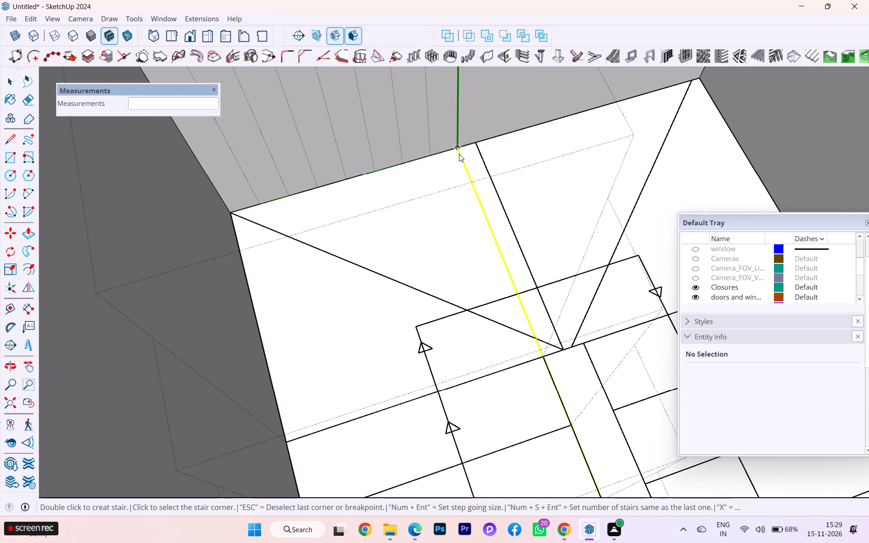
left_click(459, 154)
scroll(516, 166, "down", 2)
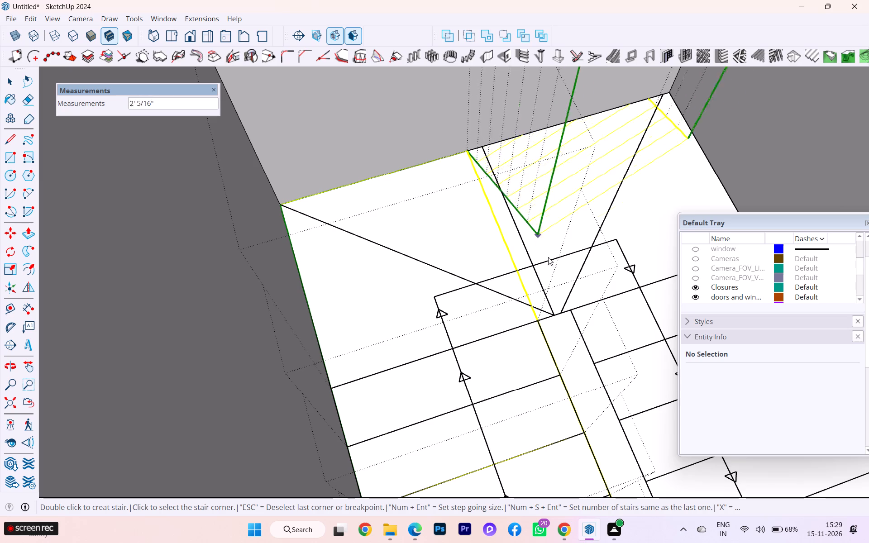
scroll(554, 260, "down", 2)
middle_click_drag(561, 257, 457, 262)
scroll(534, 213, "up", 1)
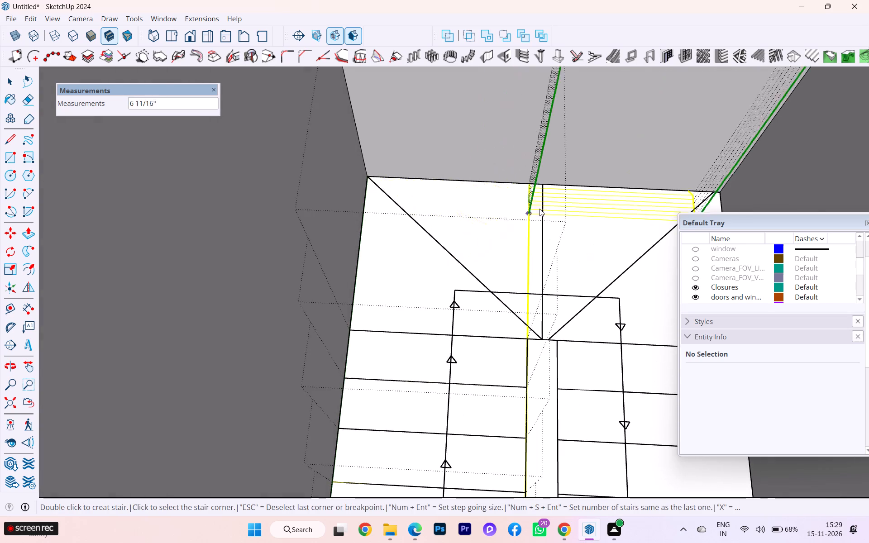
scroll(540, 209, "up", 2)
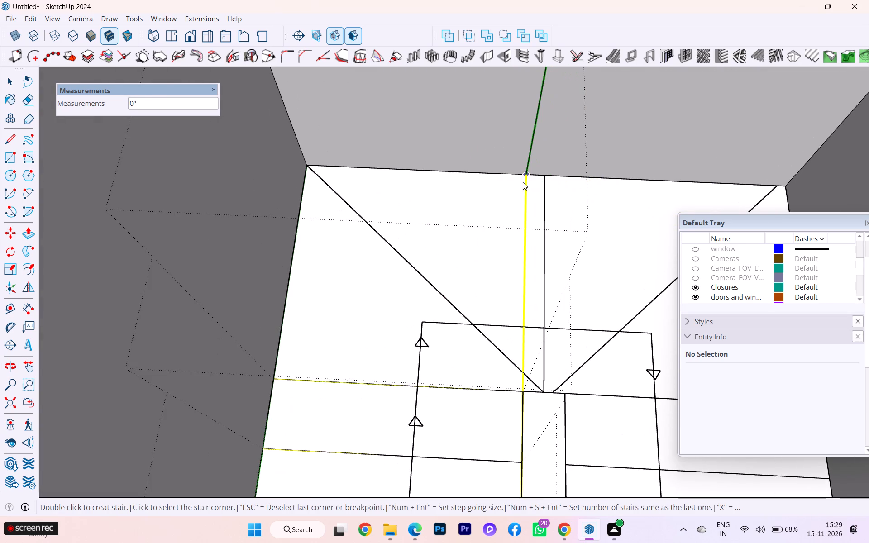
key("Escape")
Place landing step corners along the back wall at the plan's centre line and at the opposite corner, each 3' 3" apart.
scroll(524, 179, "up", 2)
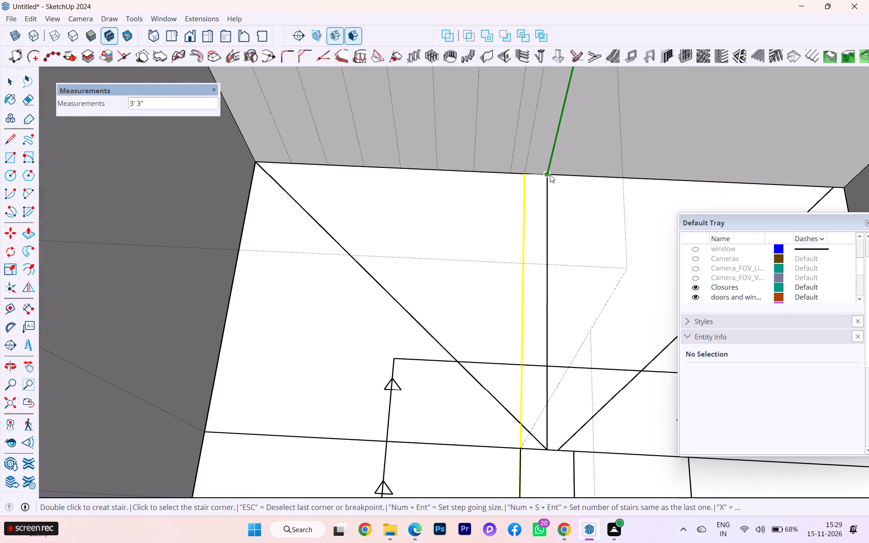
left_click(550, 175)
scroll(485, 210, "down", 7)
scroll(465, 216, "up", 2)
scroll(464, 217, "down", 5)
scroll(476, 229, "up", 1)
scroll(476, 229, "down", 1)
scroll(569, 222, "up", 2)
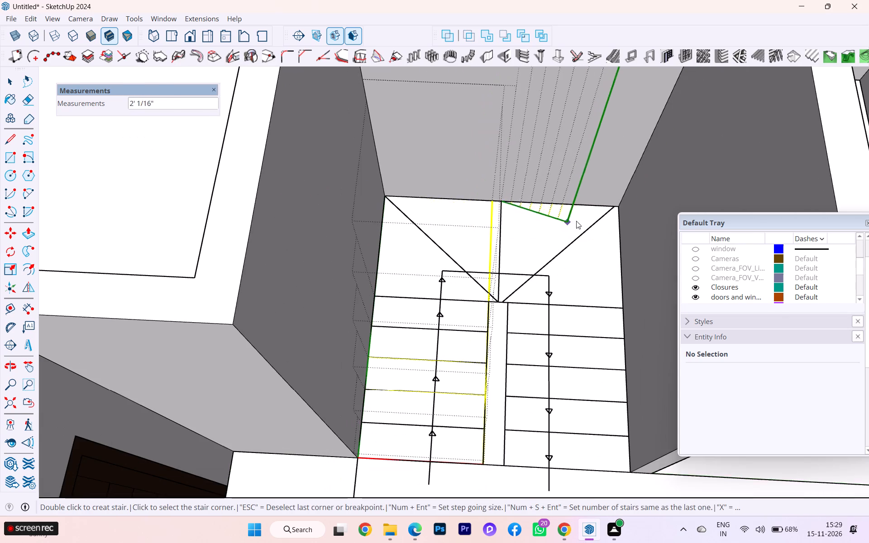
scroll(626, 204, "up", 1)
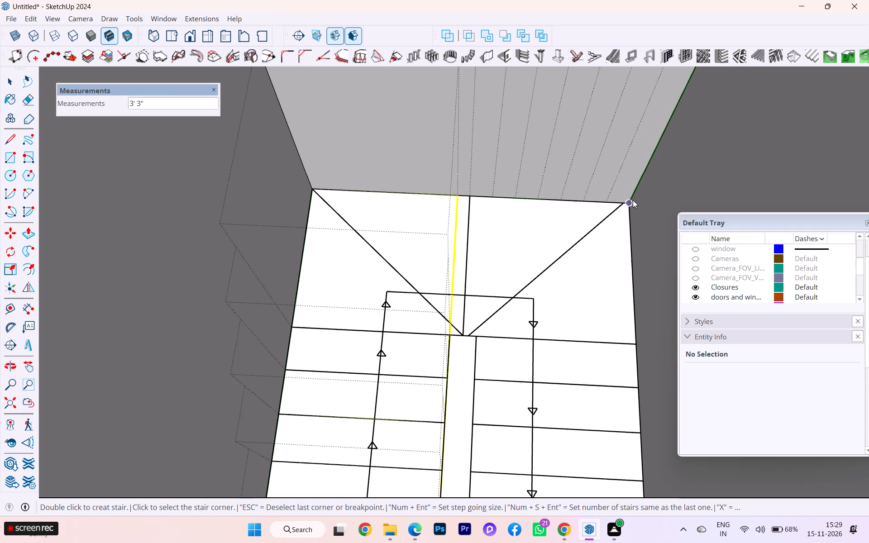
left_click(632, 200)
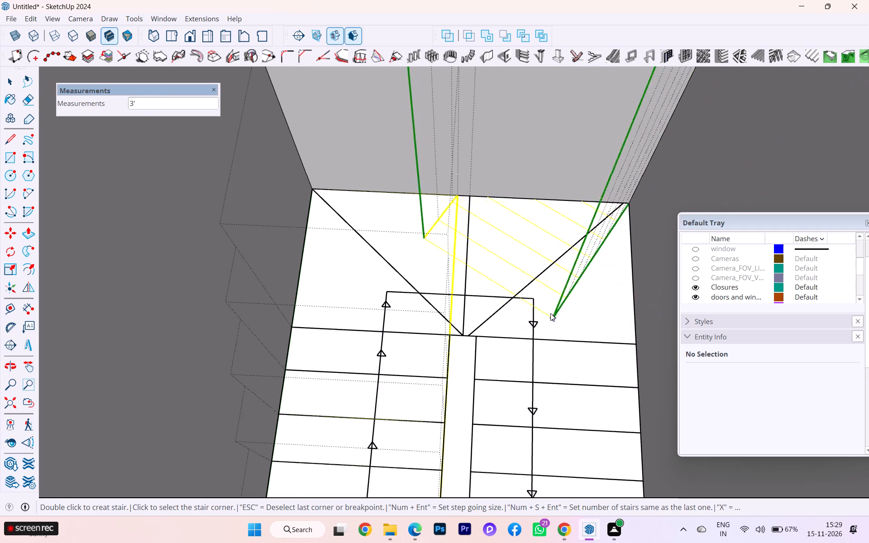
Place the second flight's outer step corners on each tread line along the opposite wall, from the landing to the flight's end.
scroll(583, 316, "down", 3)
scroll(592, 319, "up", 1)
scroll(592, 319, "down", 3)
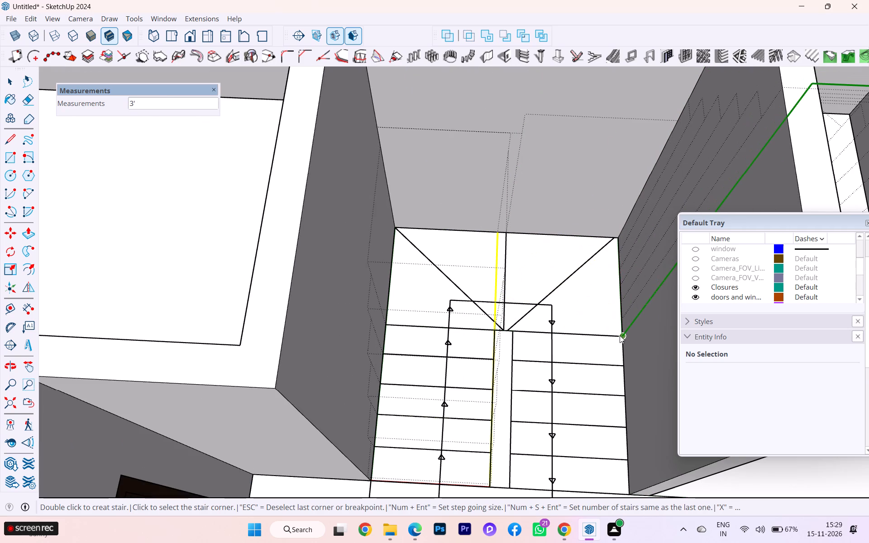
left_click(620, 335)
left_click(624, 366)
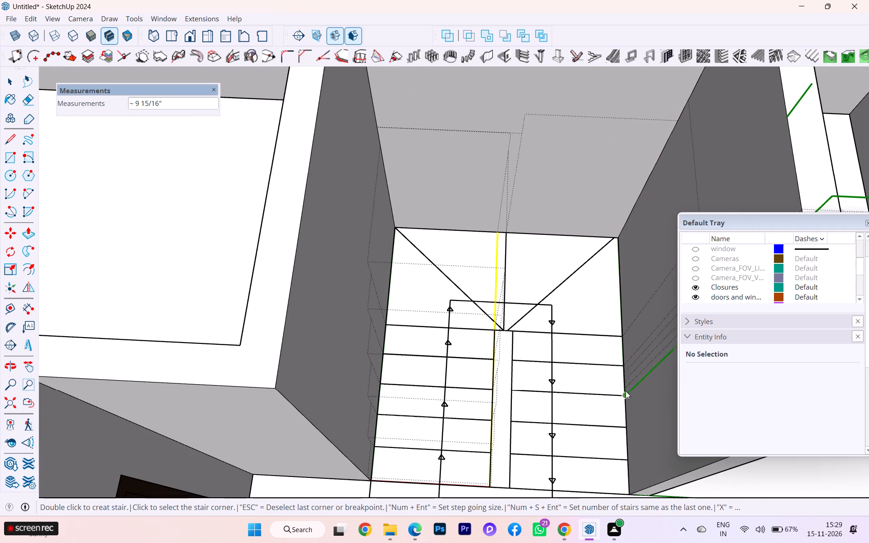
left_click(627, 394)
left_click(625, 426)
scroll(625, 400, "down", 2)
scroll(625, 399, "up", 1)
scroll(625, 398, "down", 2)
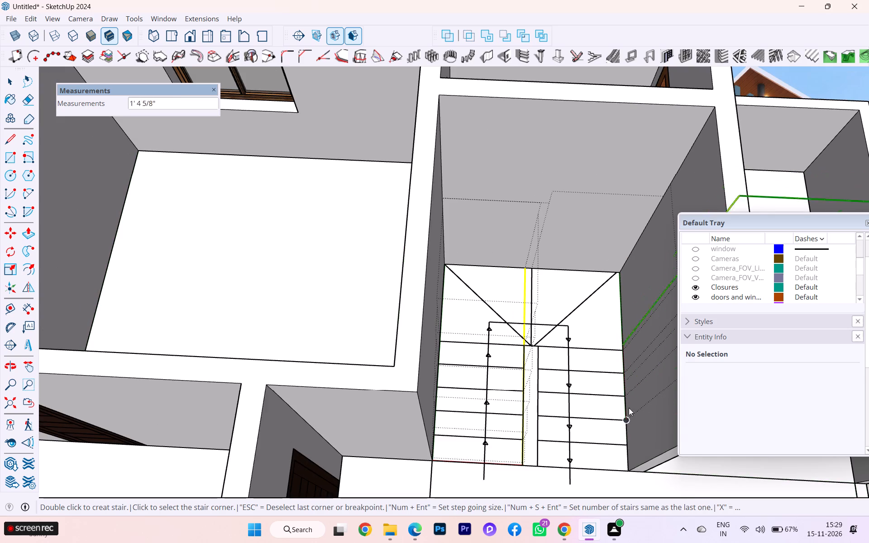
left_click(628, 448)
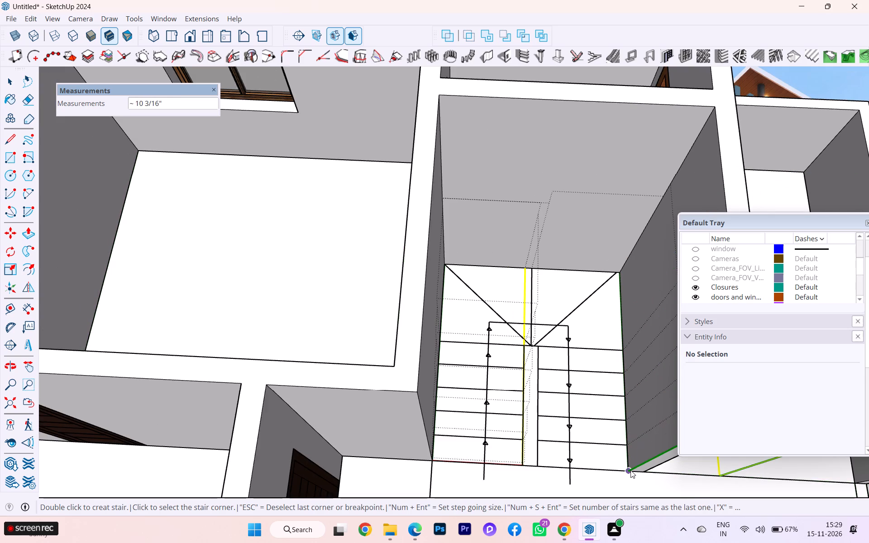
left_click(630, 470)
Place the first flight's inner step corners on each tread line along the gap between flights, up to the landing's front line.
scroll(535, 460, "up", 3)
scroll(498, 441, "up", 5)
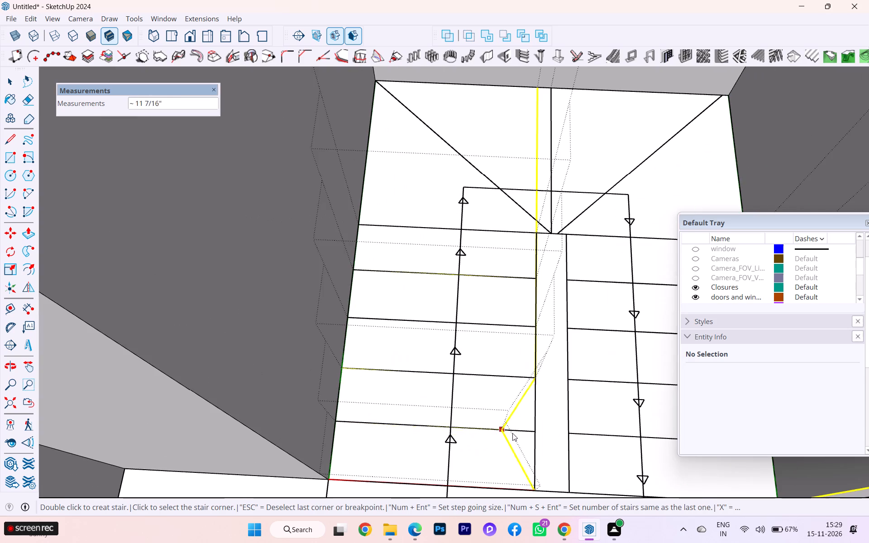
left_click(532, 430)
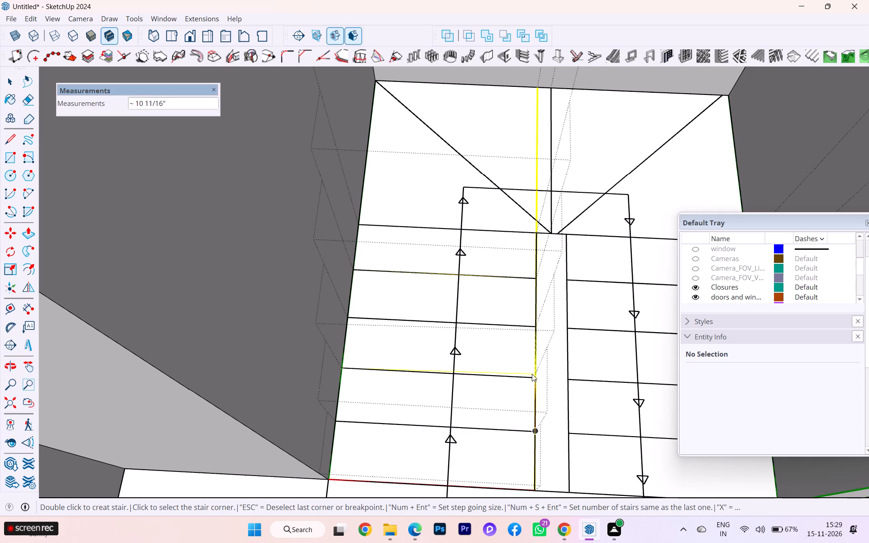
left_click(534, 377)
left_click(537, 328)
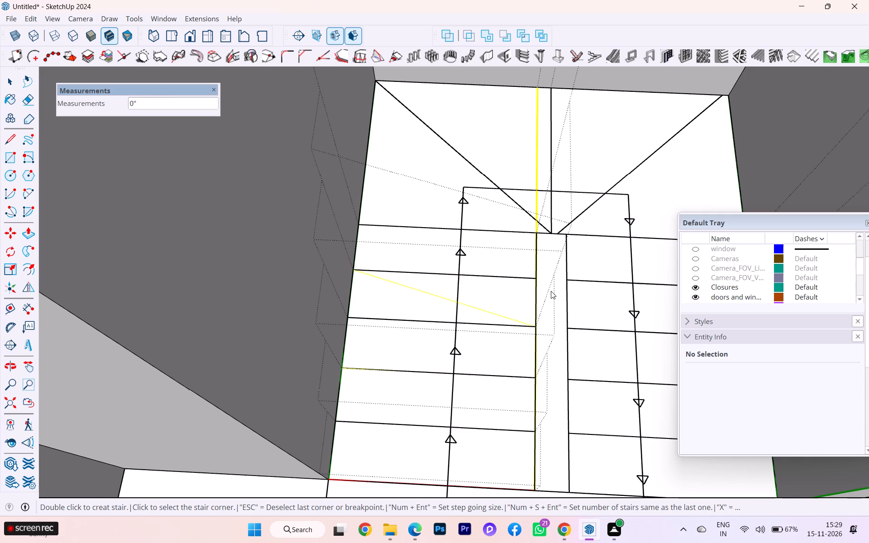
left_click(538, 279)
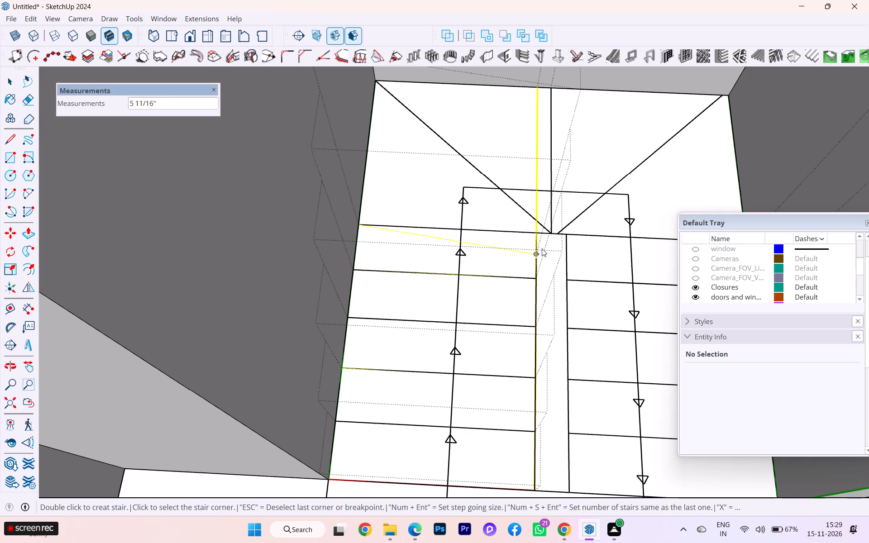
scroll(537, 233, "up", 4)
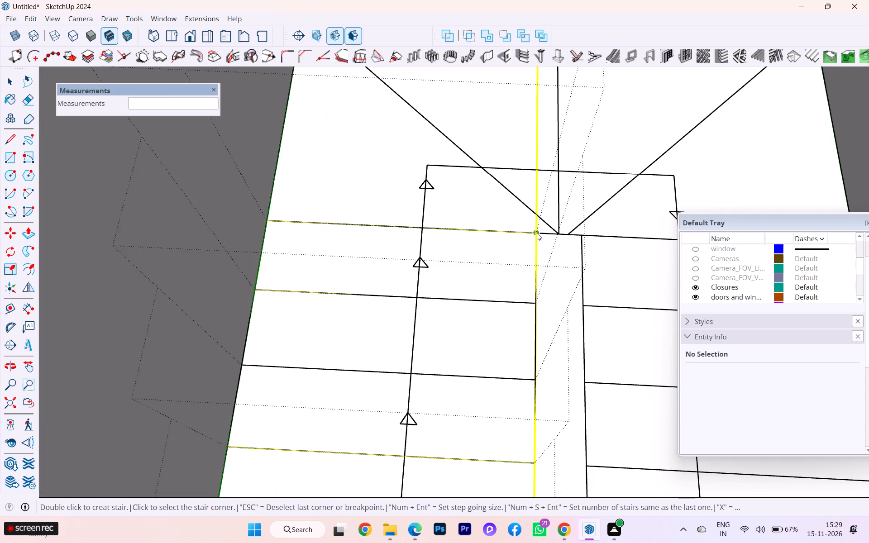
scroll(537, 233, "up", 3)
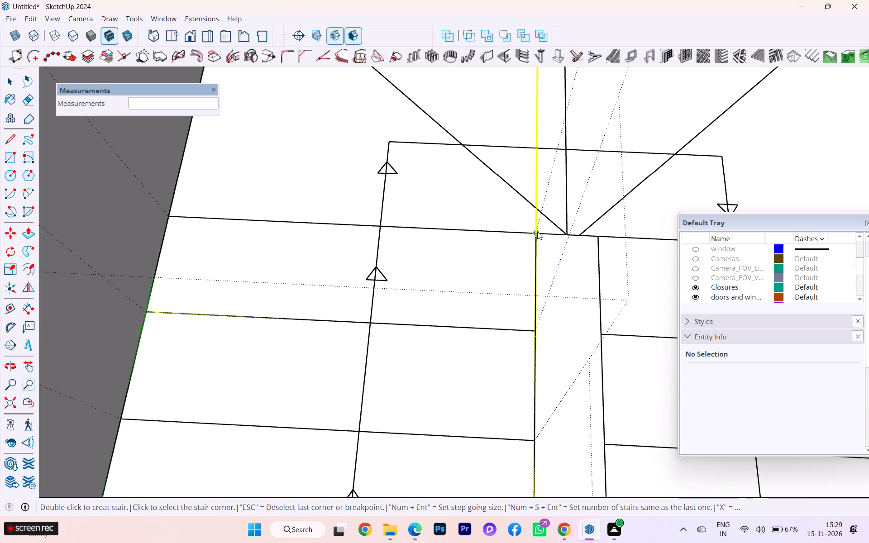
scroll(537, 232, "down", 1)
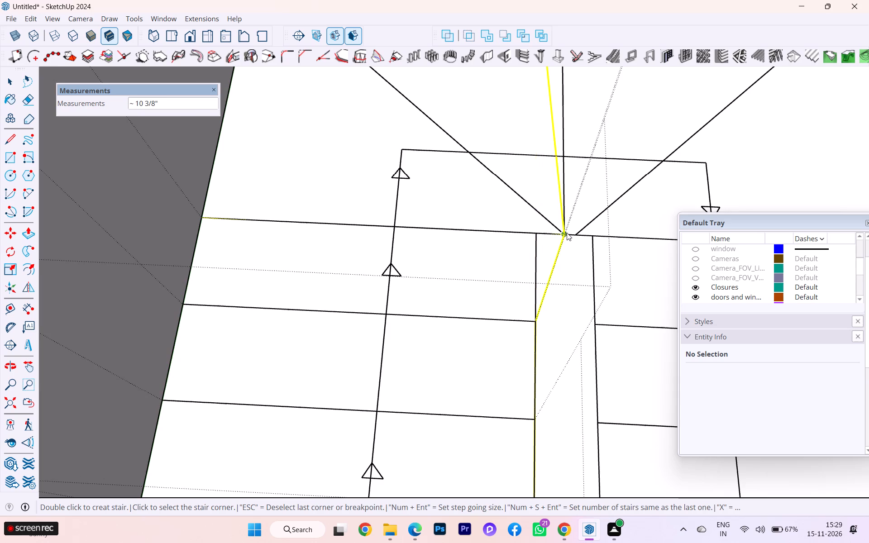
left_click(536, 231)
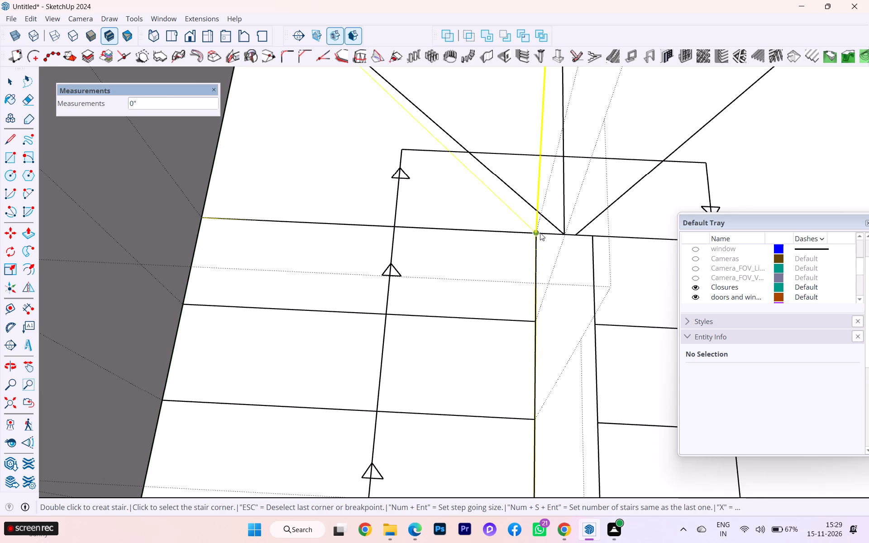
Place the three landing steps' inner corners together at the point where the plan's diagonal meets the centre line, 3" from the flight's corner.
scroll(561, 233, "up", 7)
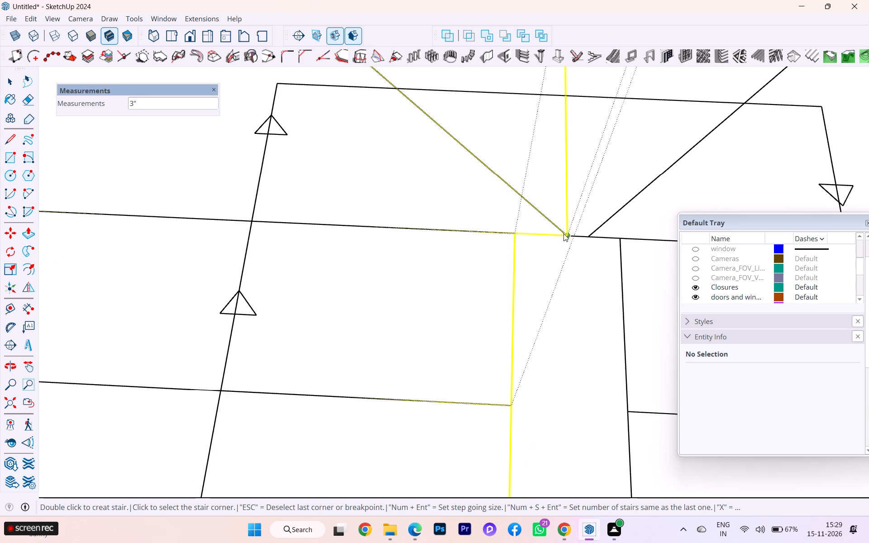
left_click(563, 233)
scroll(563, 230, "down", 6)
left_click(564, 232)
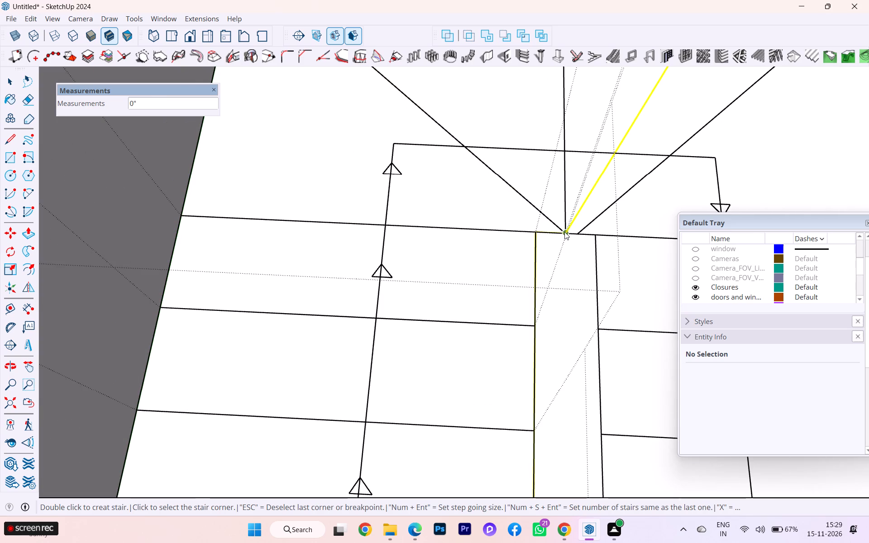
scroll(583, 234, "down", 2)
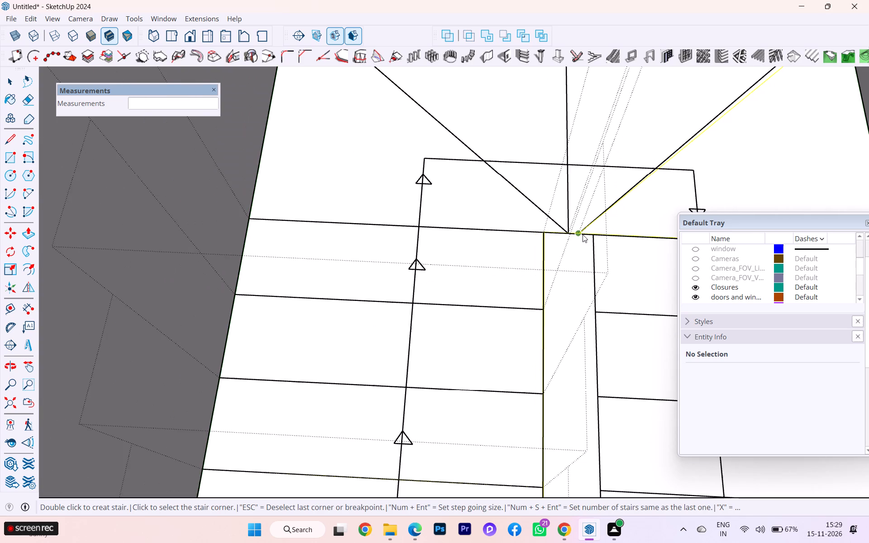
scroll(581, 234, "up", 6)
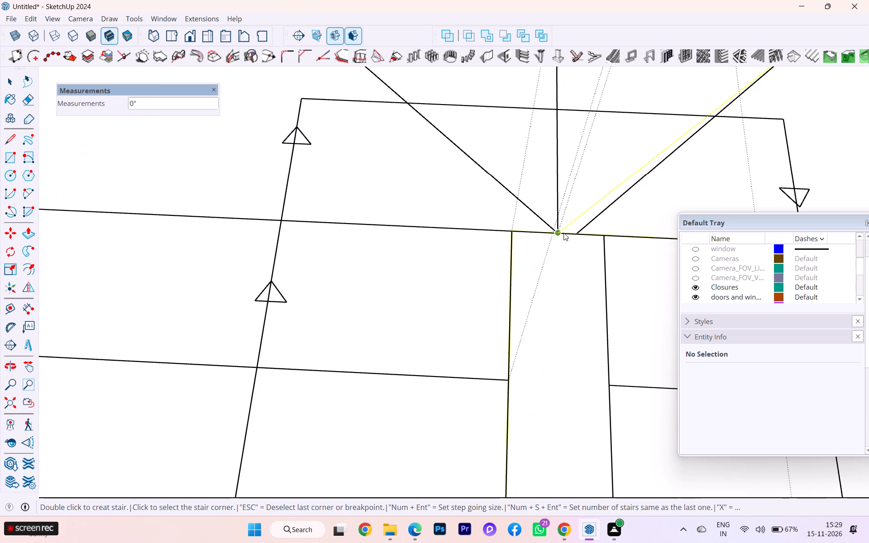
left_click(563, 233)
Place the second flight's inner step corners on each tread line from the landing to the flight's end and generate the stair.
scroll(604, 238, "up", 1)
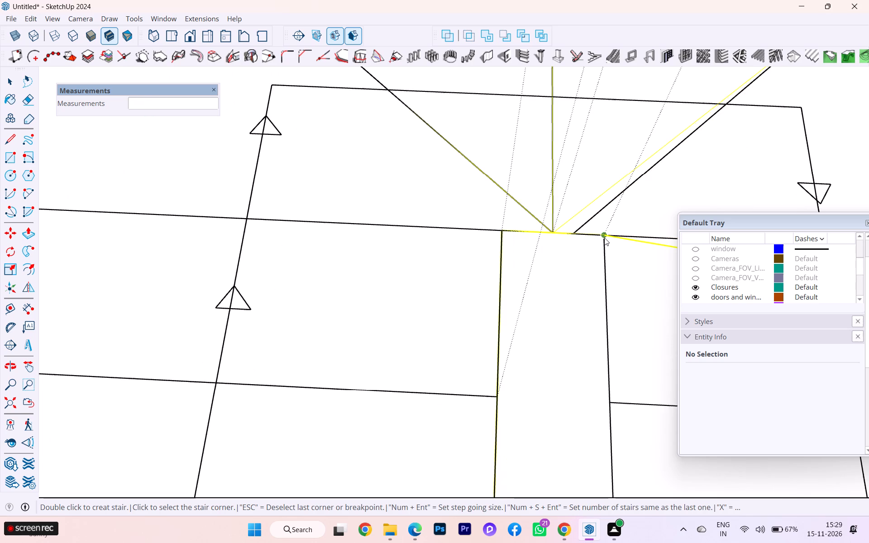
scroll(604, 238, "down", 11)
scroll(554, 243, "down", 8)
scroll(465, 240, "up", 3)
scroll(465, 240, "down", 2)
scroll(576, 248, "up", 5)
scroll(544, 237, "down", 1)
scroll(544, 237, "up", 5)
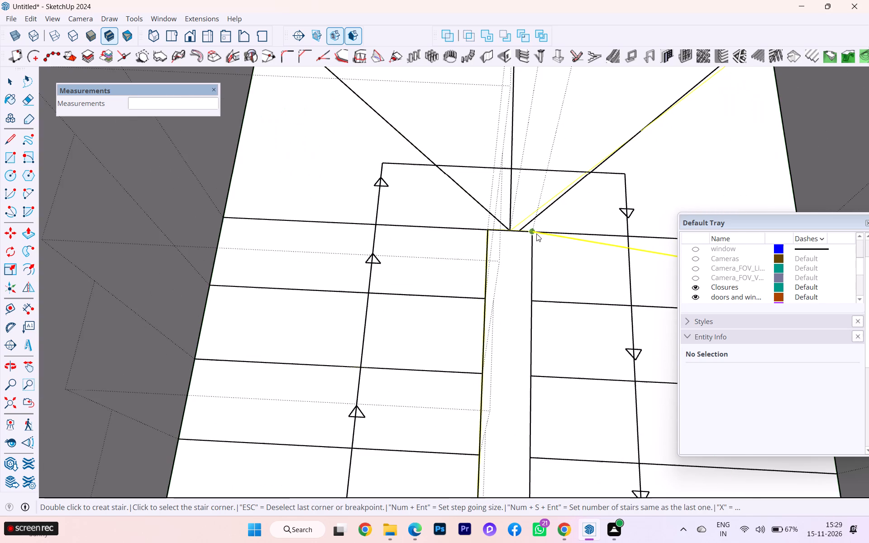
left_click(536, 233)
left_click(538, 298)
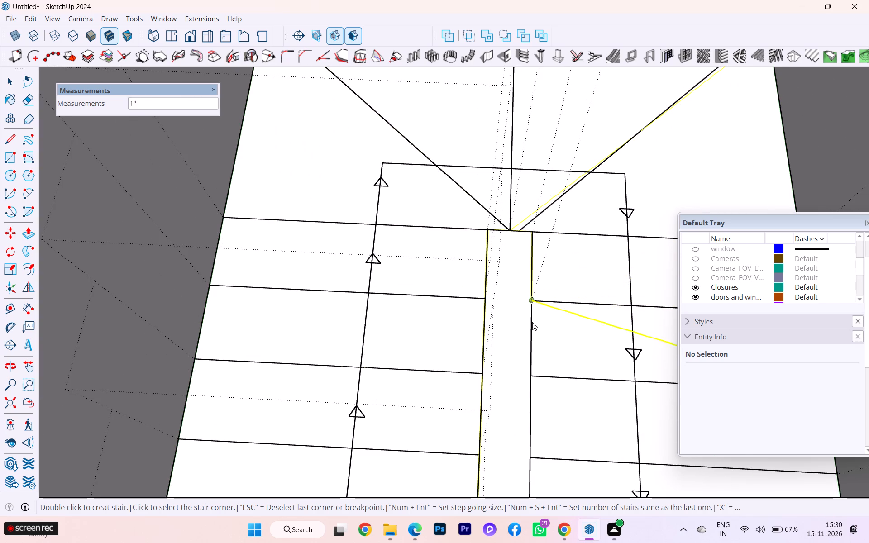
left_click(535, 378)
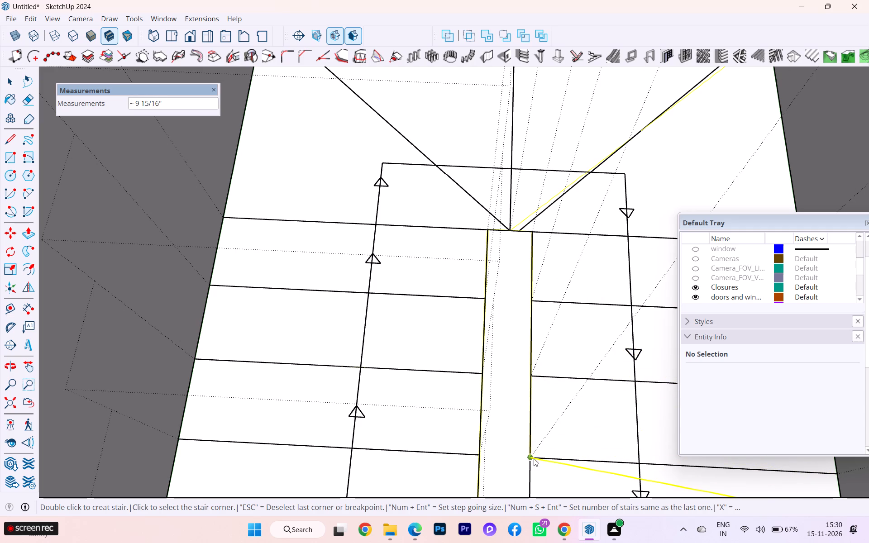
left_click(534, 458)
scroll(528, 400, "down", 4)
scroll(521, 332, "down", 1)
scroll(521, 332, "up", 1)
scroll(521, 332, "down", 5)
scroll(530, 357, "up", 1)
scroll(530, 357, "down", 3)
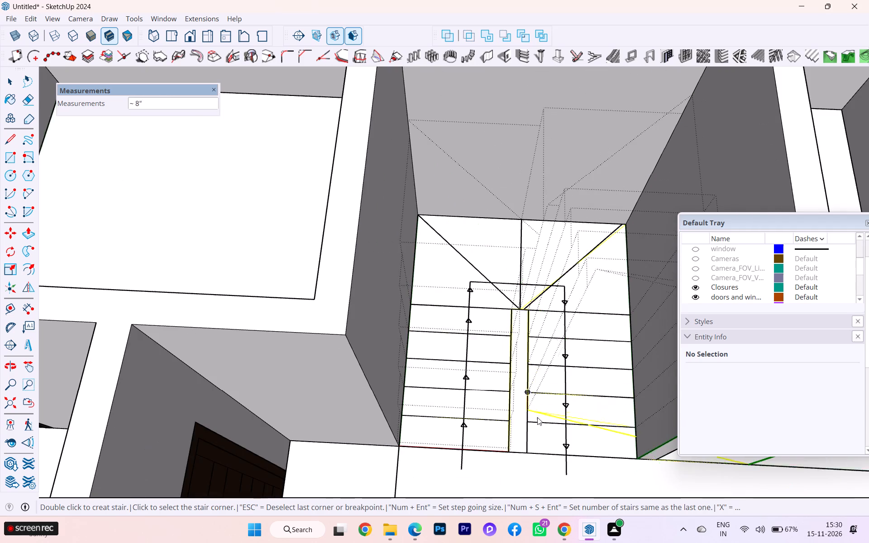
scroll(536, 419, "up", 3)
left_click(529, 424)
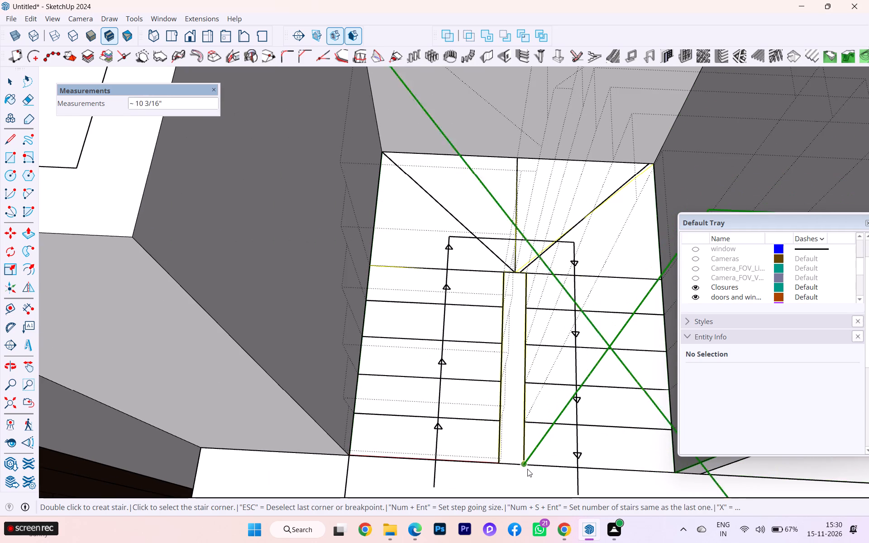
left_click(527, 467)
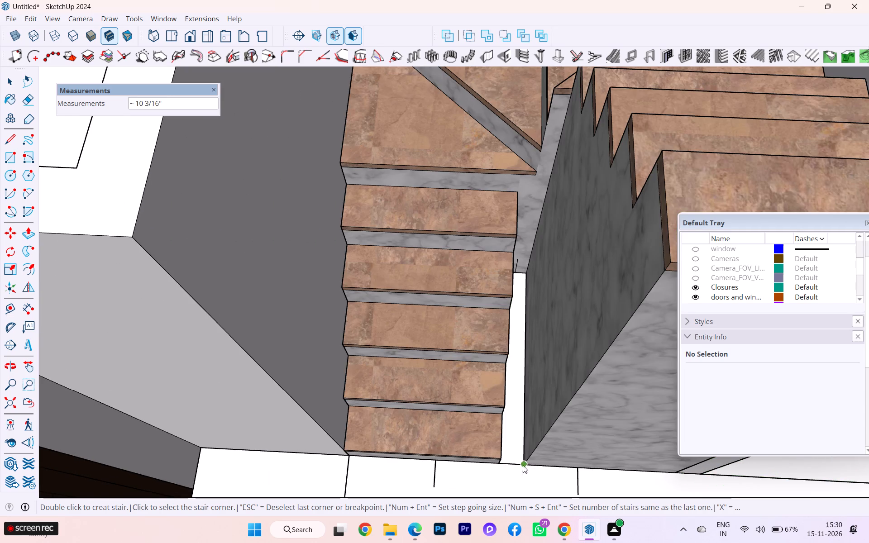
Examine the generated staircase's flights, treads and landing steps from several sides and within the whole house.
scroll(516, 454, "down", 2)
scroll(514, 454, "up", 3)
scroll(513, 453, "down", 4)
middle_click_drag(449, 408, 515, 429)
scroll(501, 384, "up", 1)
scroll(499, 381, "down", 1)
scroll(499, 381, "up", 1)
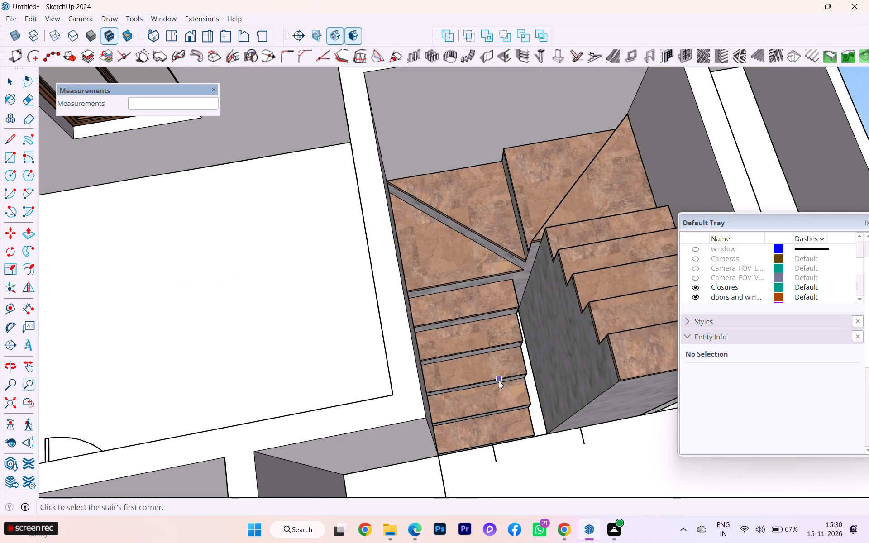
scroll(499, 381, "up", 2)
scroll(497, 350, "down", 1)
middle_click_drag(497, 350, 669, 361)
scroll(484, 181, "up", 2)
scroll(483, 177, "down", 3)
scroll(483, 177, "up", 1)
scroll(411, 153, "up", 1)
scroll(408, 152, "down", 3)
scroll(406, 151, "up", 6)
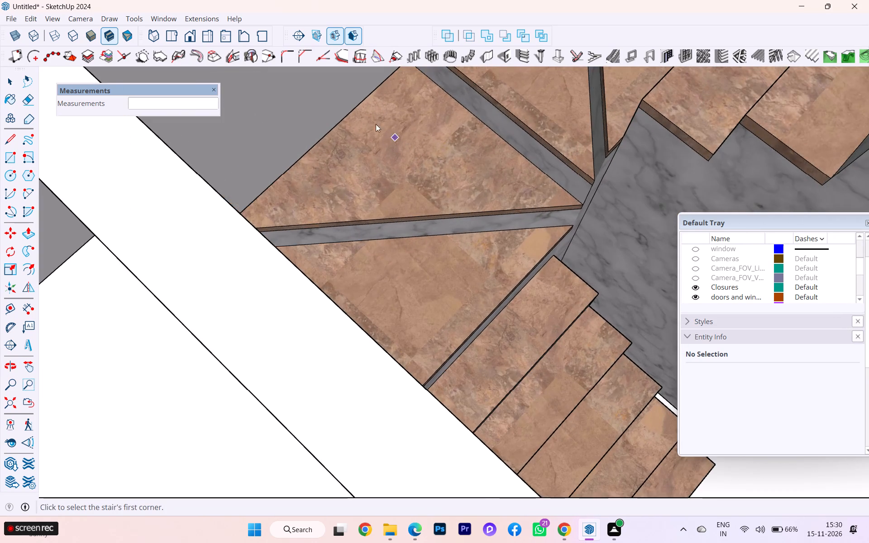
scroll(376, 124, "up", 6)
scroll(350, 142, "down", 1)
middle_click_drag(377, 188, 178, 148)
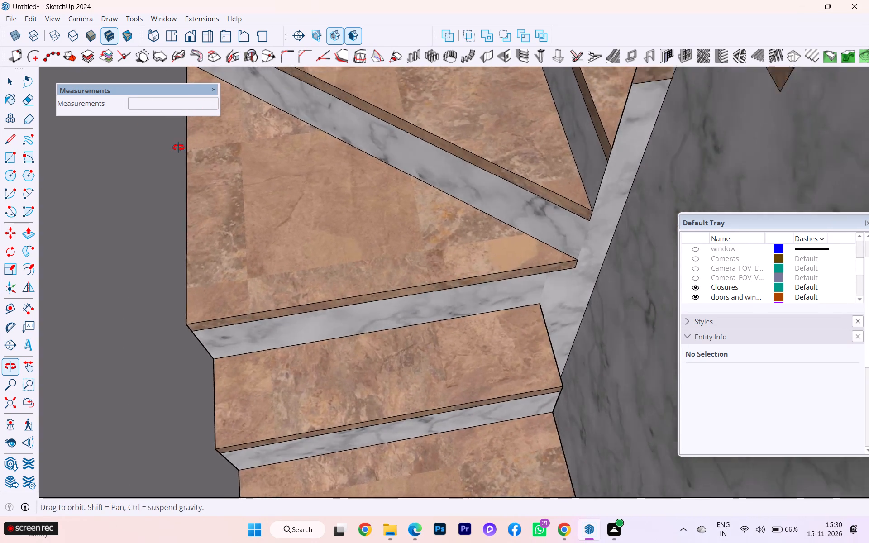
middle_click_drag(178, 148, 531, 208)
scroll(381, 181, "down", 3)
scroll(315, 222, "down", 6)
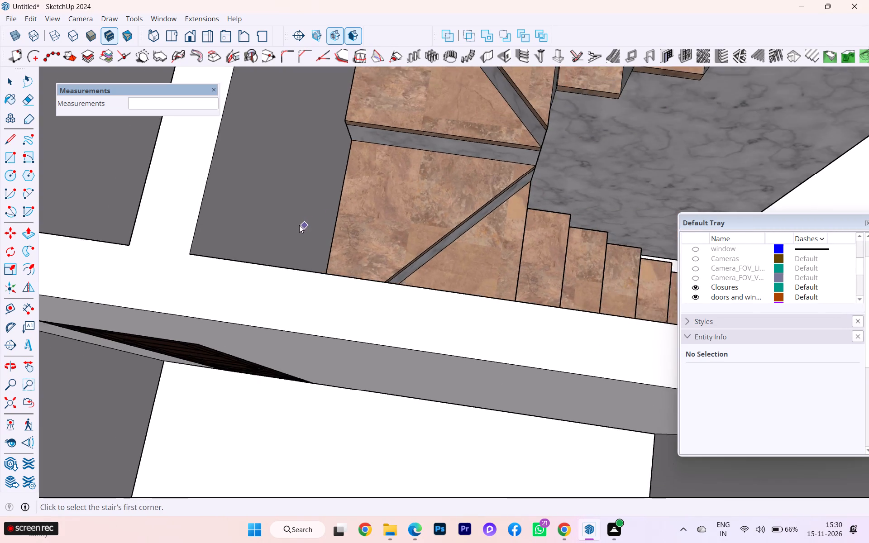
scroll(299, 225, "down", 3)
scroll(443, 211, "down", 3)
scroll(434, 212, "up", 3)
scroll(433, 213, "down", 4)
middle_click_drag(494, 206, 232, 171)
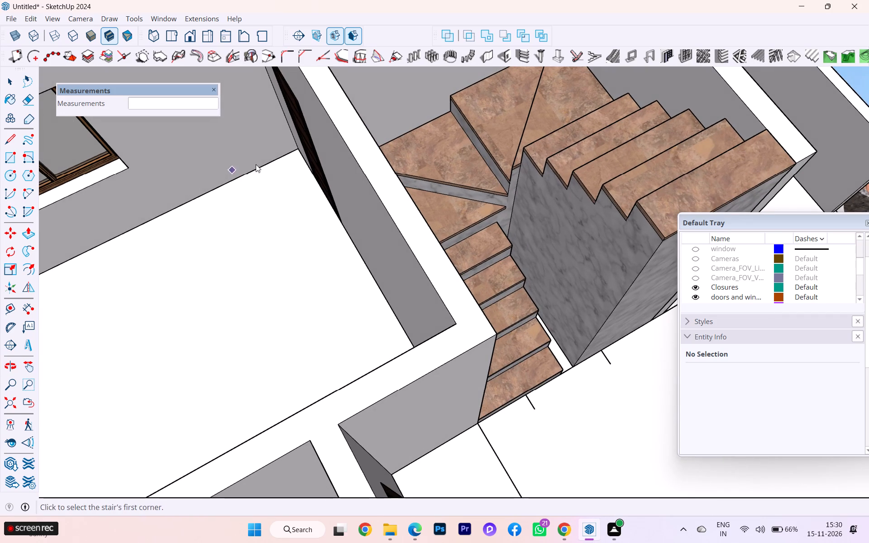
scroll(696, 186, "down", 1)
scroll(698, 186, "up", 12)
middle_click_drag(609, 172, 415, 149)
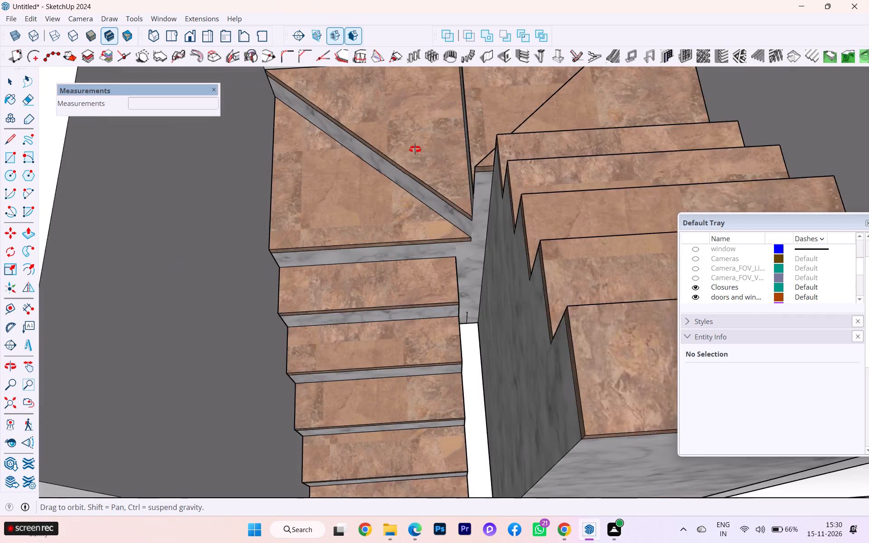
middle_click_drag(415, 149, 417, 124)
scroll(466, 158, "down", 10)
scroll(560, 212, "down", 1)
middle_click_drag(560, 212, 467, 214)
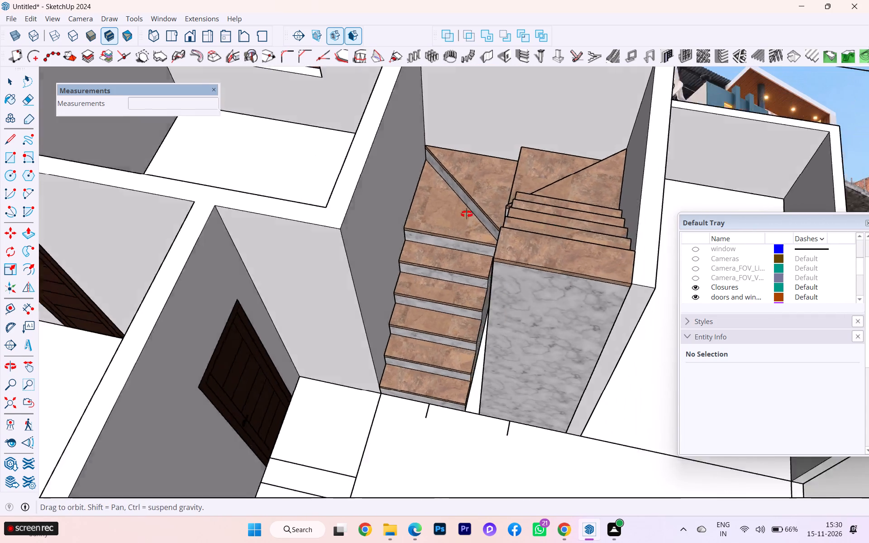
middle_click_drag(467, 214, 0, 278)
scroll(201, 206, "up", 3)
middle_click_drag(233, 192, 545, 183)
scroll(540, 181, "down", 4)
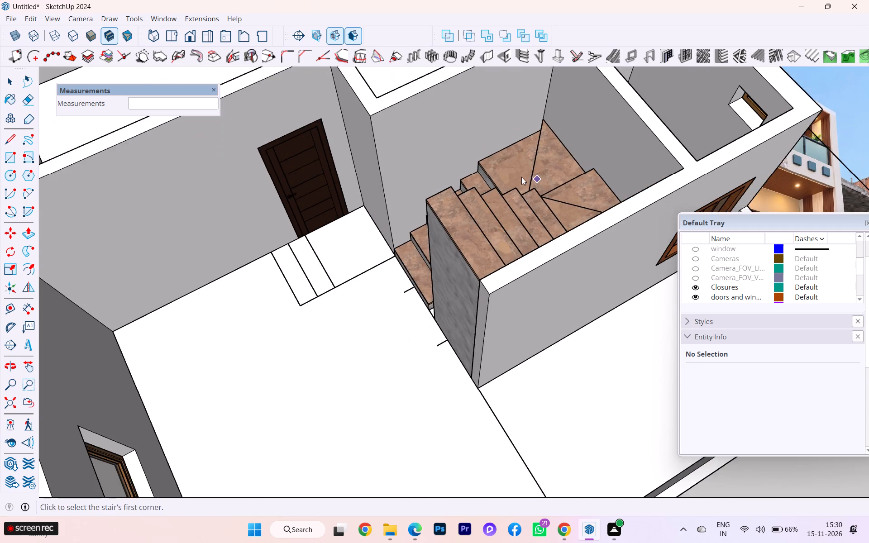
scroll(496, 177, "down", 5)
scroll(463, 181, "up", 1)
scroll(452, 186, "down", 2)
middle_click_drag(439, 213, 527, 173)
scroll(466, 152, "down", 4)
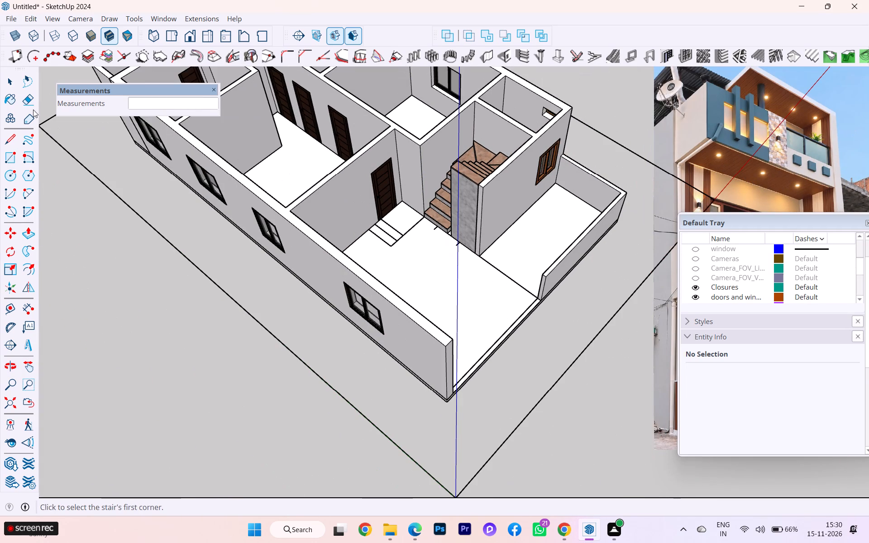
Select the staircase group, add a new tag and try to name it stair.
left_click(6, 80)
left_click(100, 274)
scroll(157, 287, "up", 2)
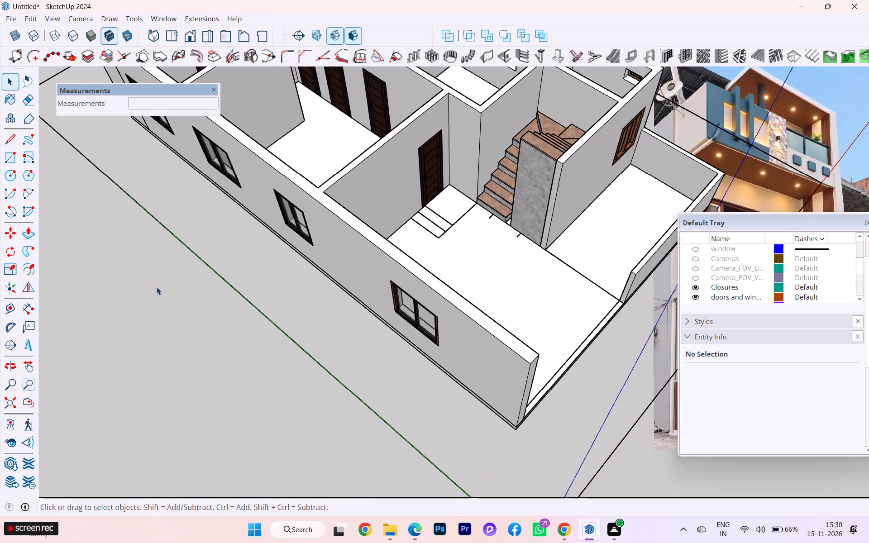
scroll(222, 295, "down", 1)
middle_click_drag(225, 295, 167, 296)
left_click(499, 194)
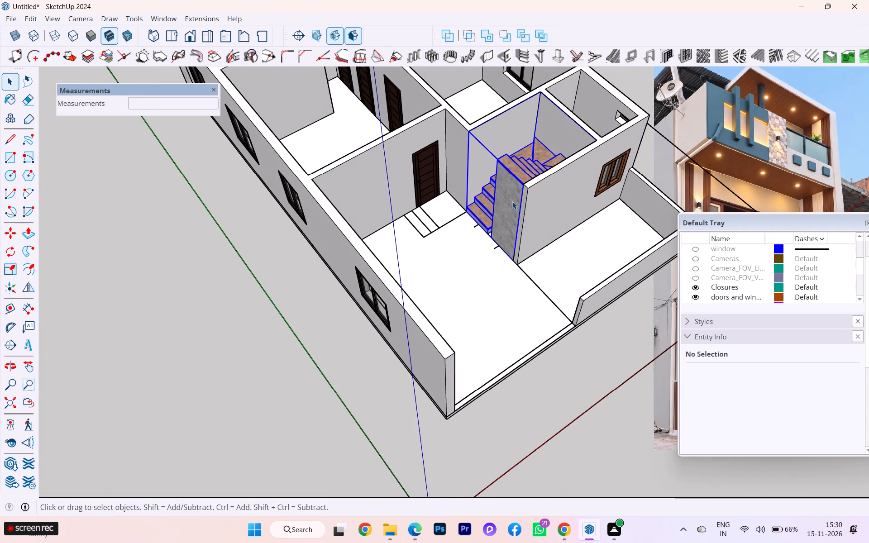
scroll(724, 278, "up", 2)
scroll(690, 251, "up", 5)
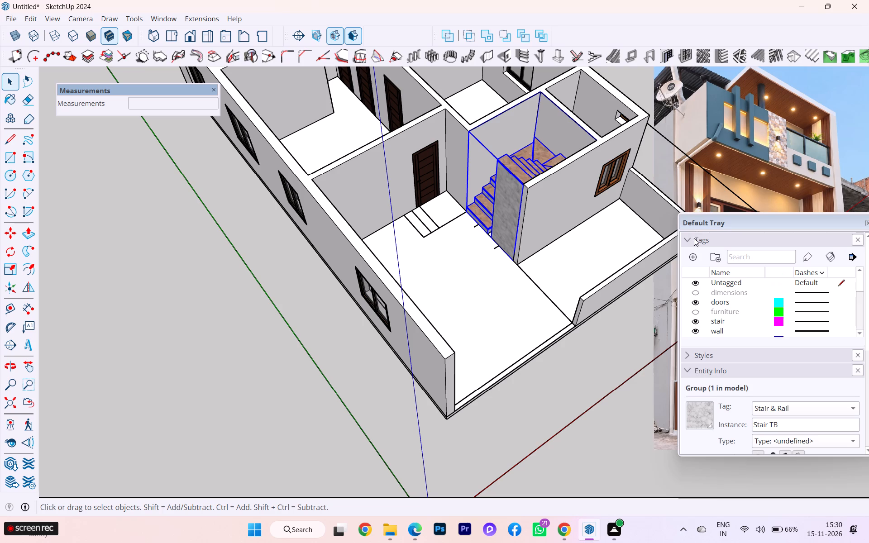
left_click(694, 258)
key("BackSpace")
key("BackSpace")
key("BackSpace")
key("BackSpace")
key("BackSpace")
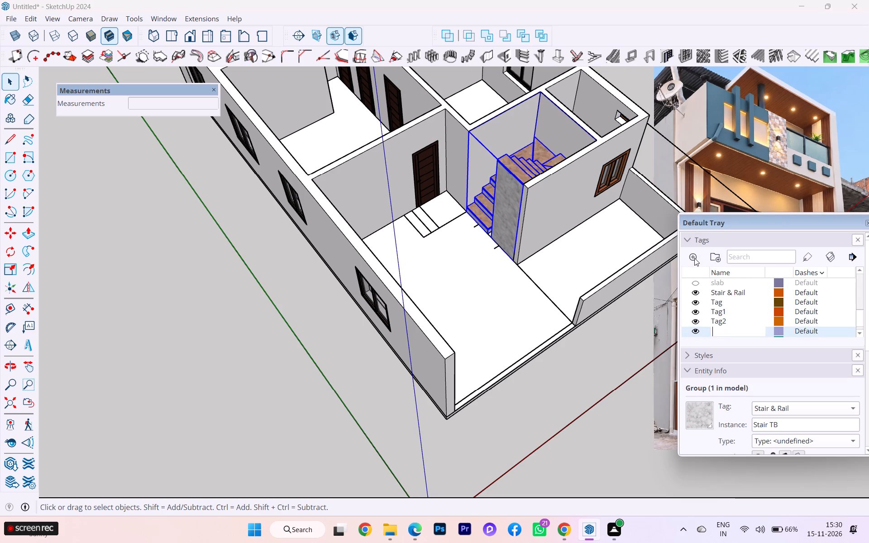
type("stair")
left_click(604, 338)
left_click(812, 283)
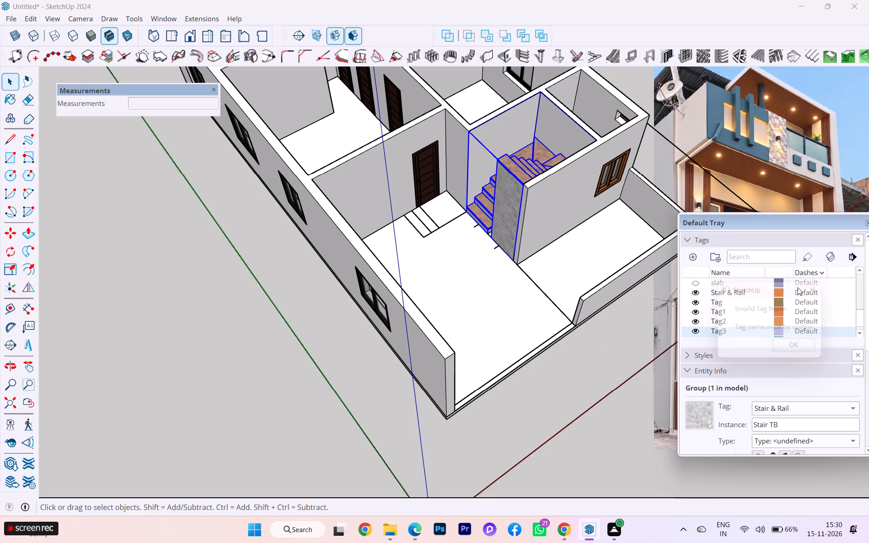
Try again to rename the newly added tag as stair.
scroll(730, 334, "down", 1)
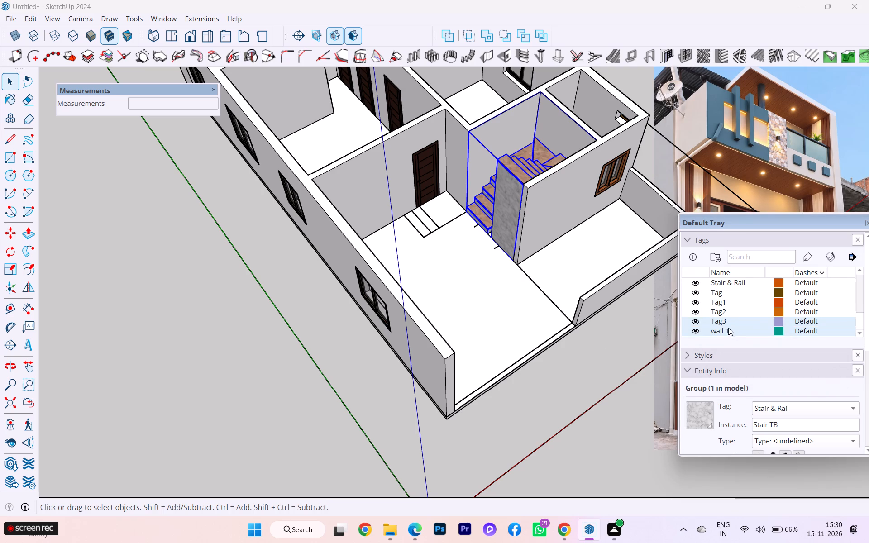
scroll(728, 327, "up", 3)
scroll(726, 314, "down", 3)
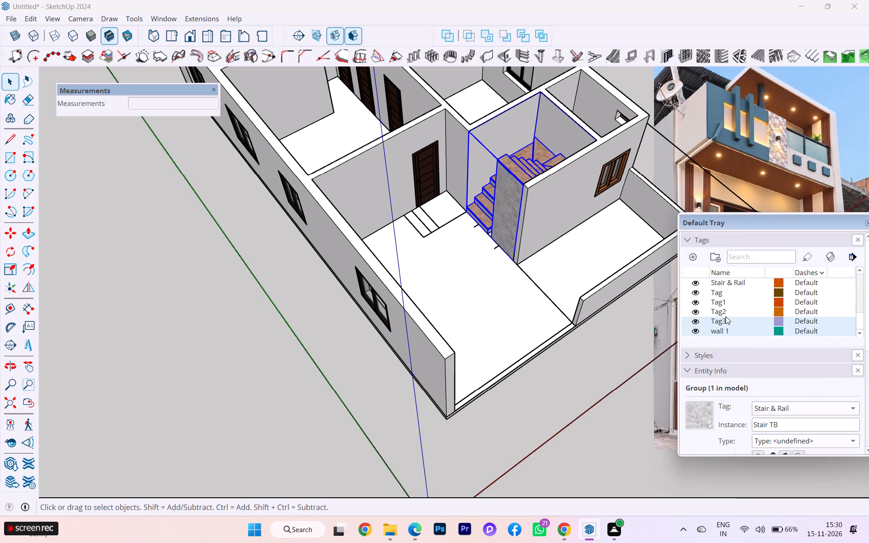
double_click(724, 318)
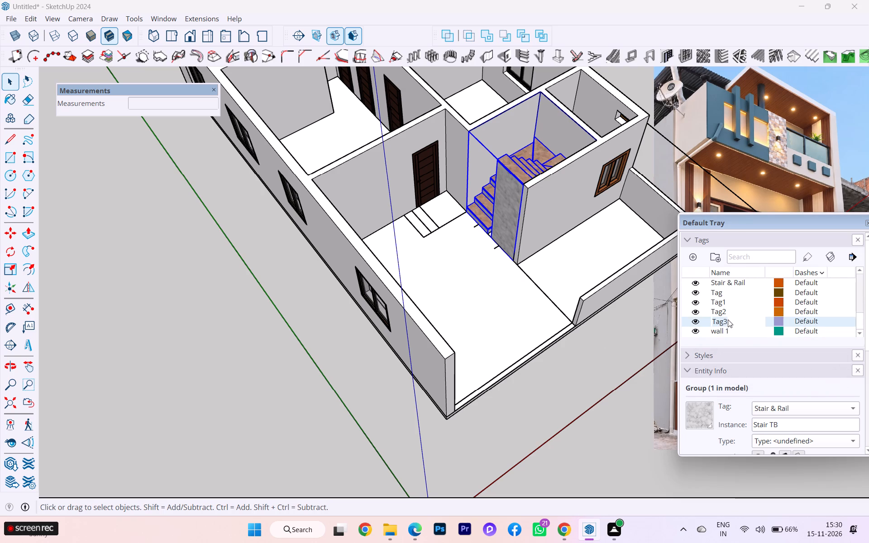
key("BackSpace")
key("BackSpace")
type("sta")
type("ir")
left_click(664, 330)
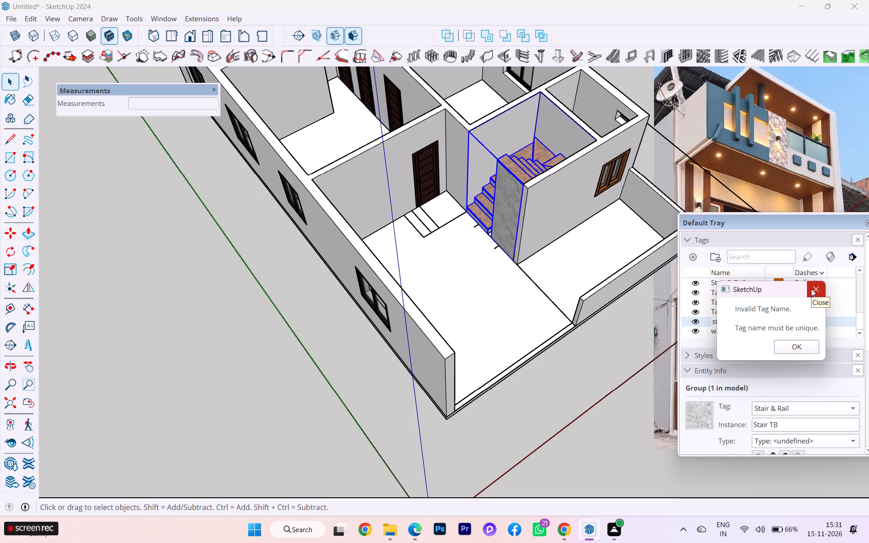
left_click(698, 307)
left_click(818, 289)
Rename the newly added tag as stair 1.
double_click(727, 323)
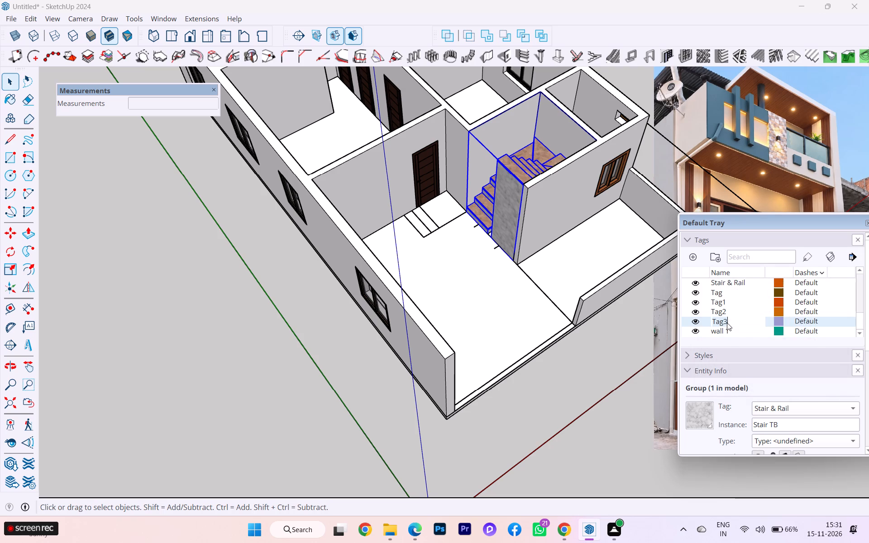
key("BackSpace")
type("stair")
key("space")
key("1")
left_click(647, 349)
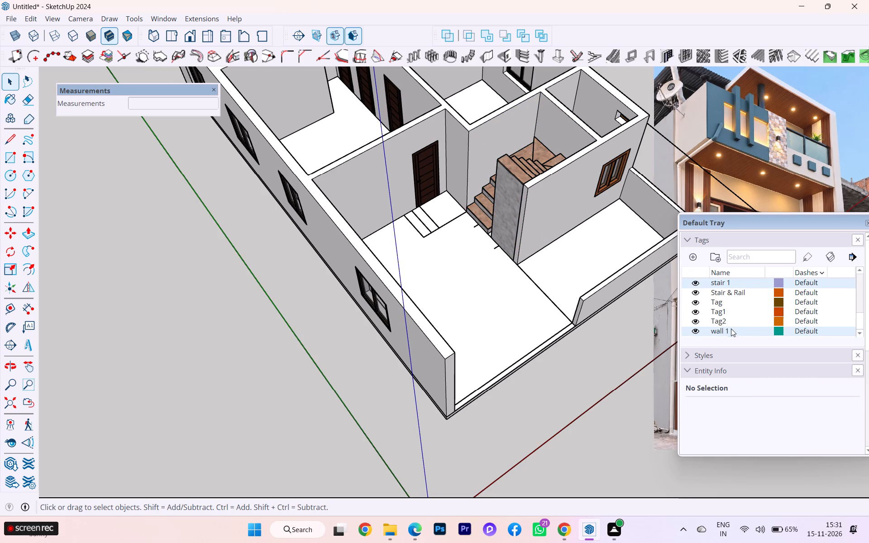
Delete the leftover tags Tag, Tag1 and Tag2.
right_click(725, 321)
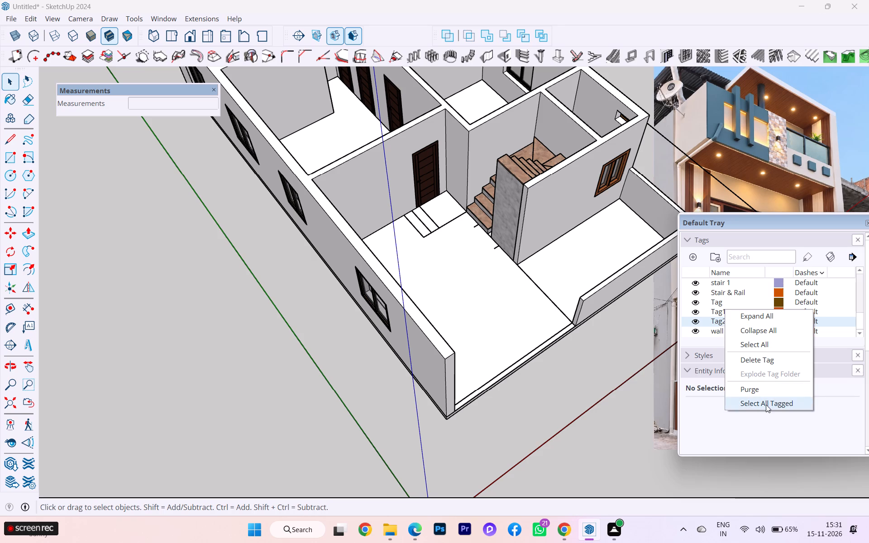
left_click(760, 358)
right_click(715, 314)
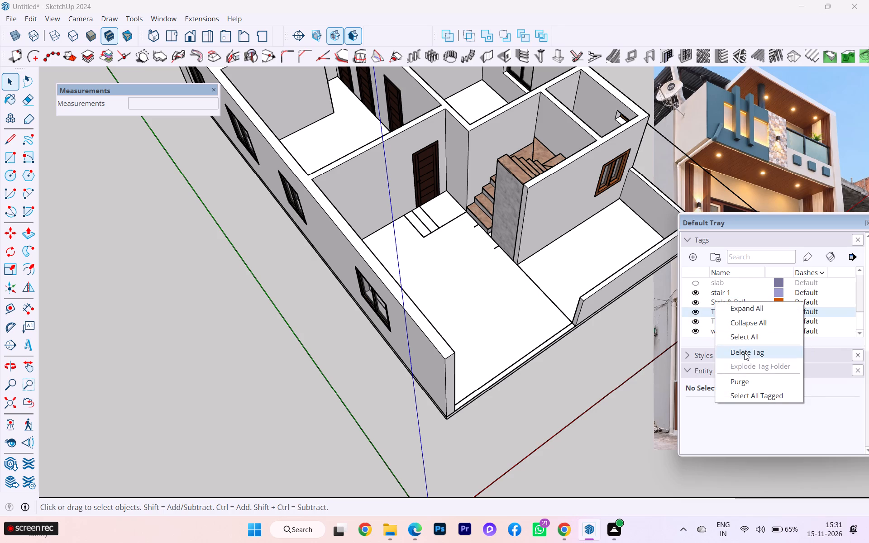
left_click(748, 351)
right_click(722, 323)
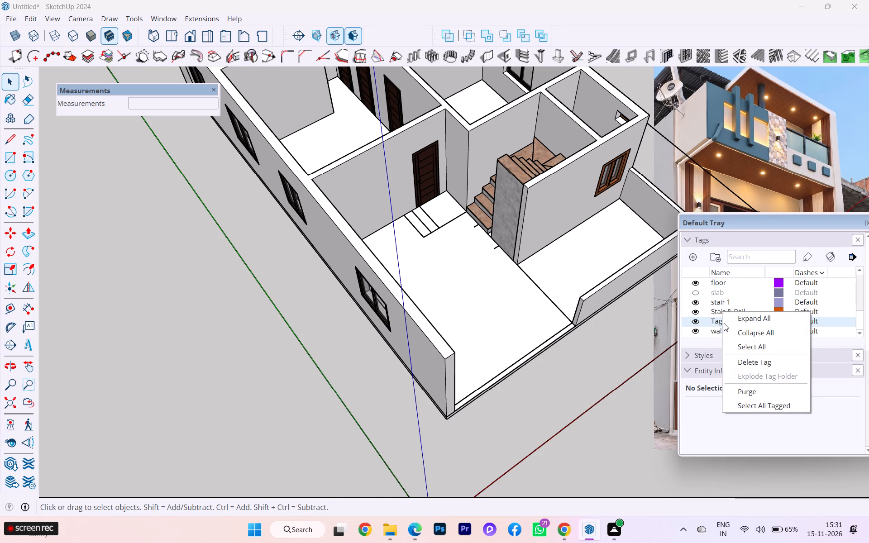
left_click(751, 358)
Assign the staircase group to the stair 1 tag in place of Stair & Rail.
left_click(511, 205)
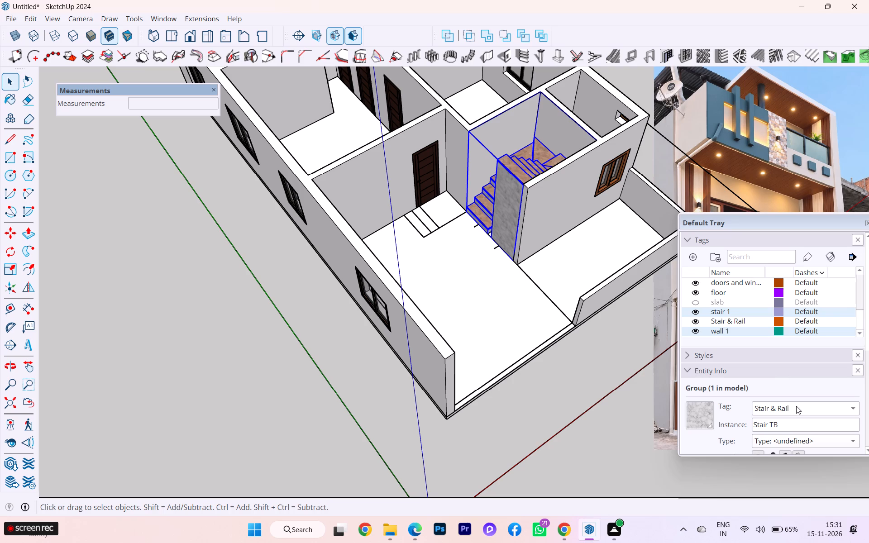
left_click(796, 406)
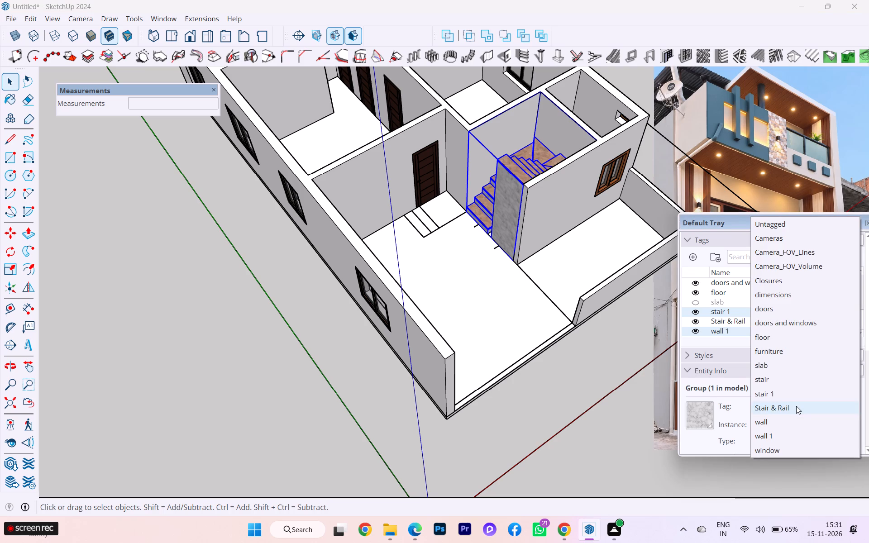
left_click(769, 394)
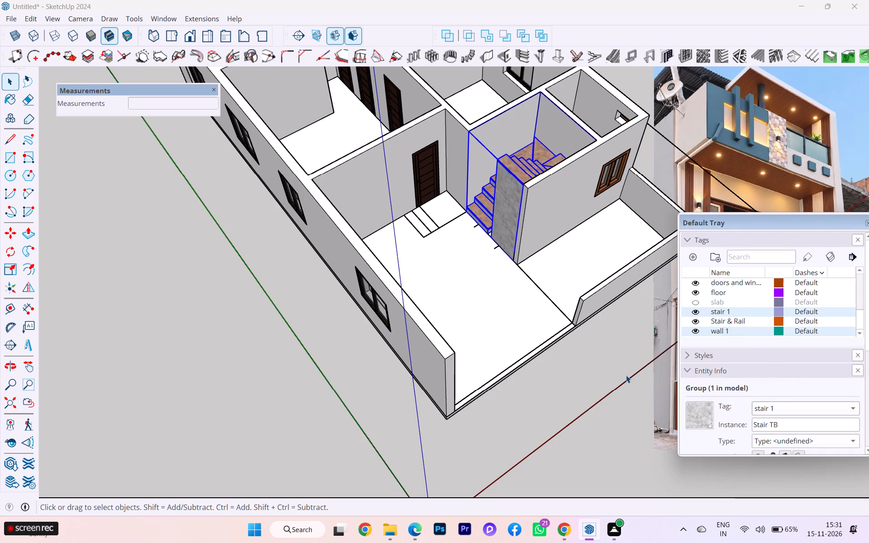
left_click(616, 365)
left_click(652, 448)
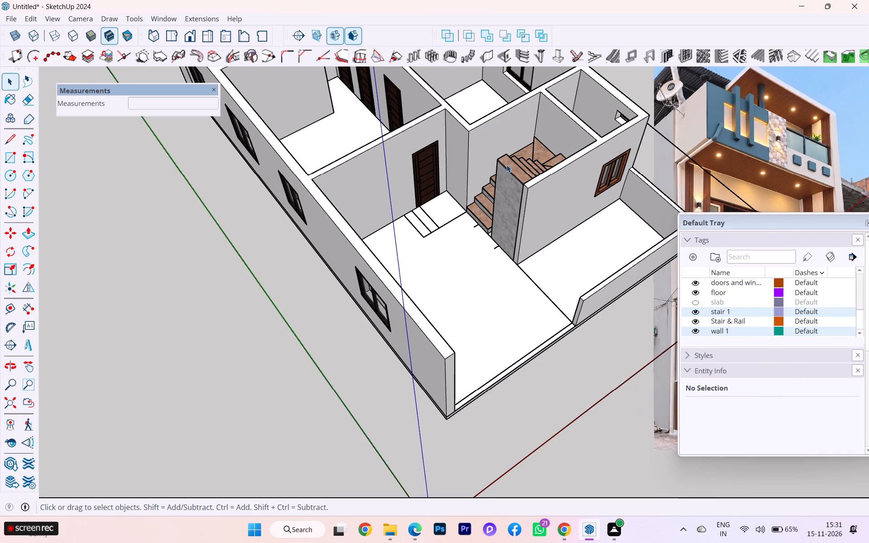
Check the stair 1 tag by switching its visibility off and on, leaving both stair 1 and wall 1 shown.
left_click(506, 165)
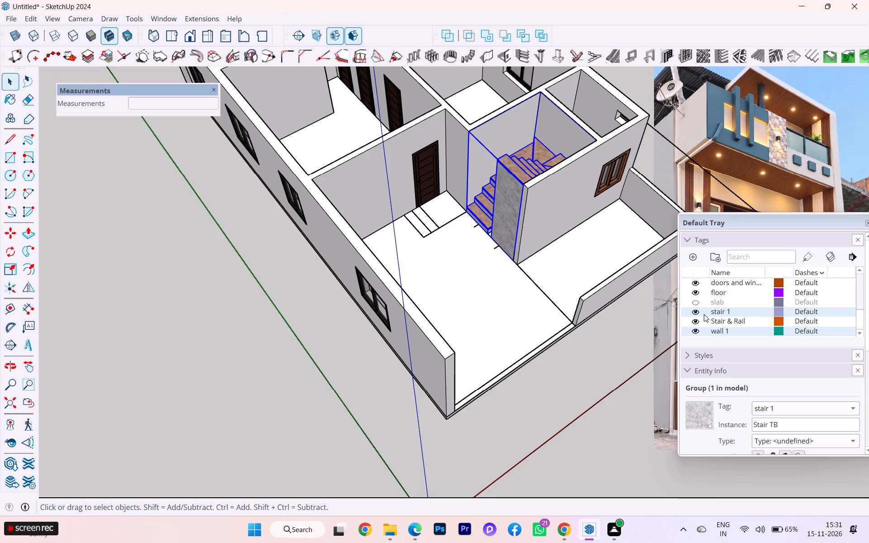
left_click(699, 311)
left_click(697, 311)
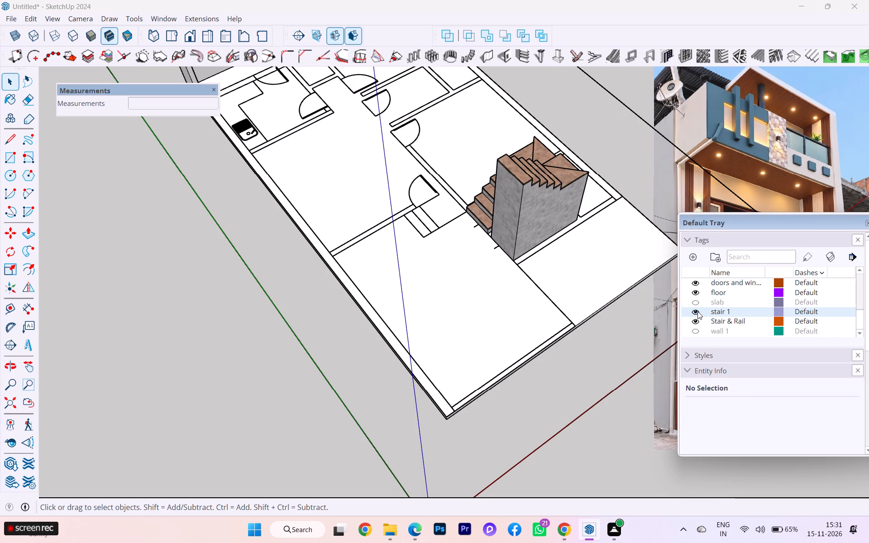
left_click(697, 311)
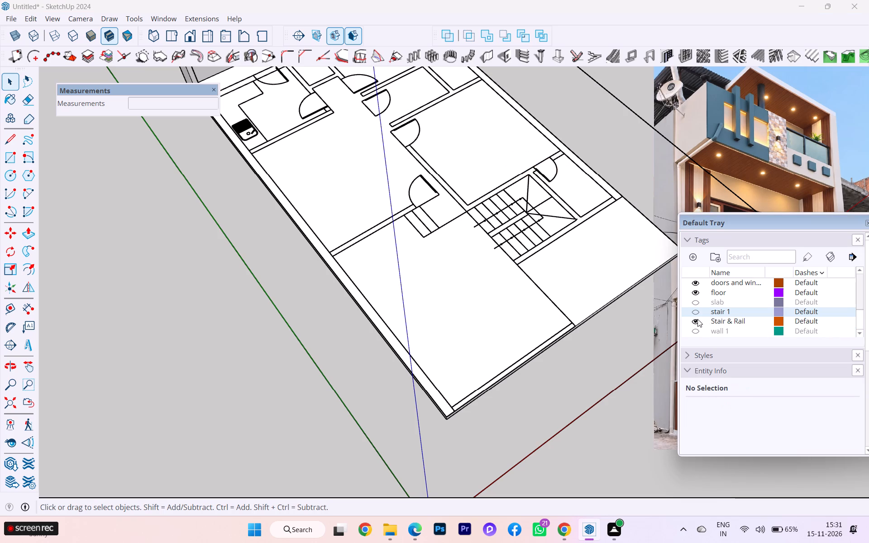
left_click(695, 330)
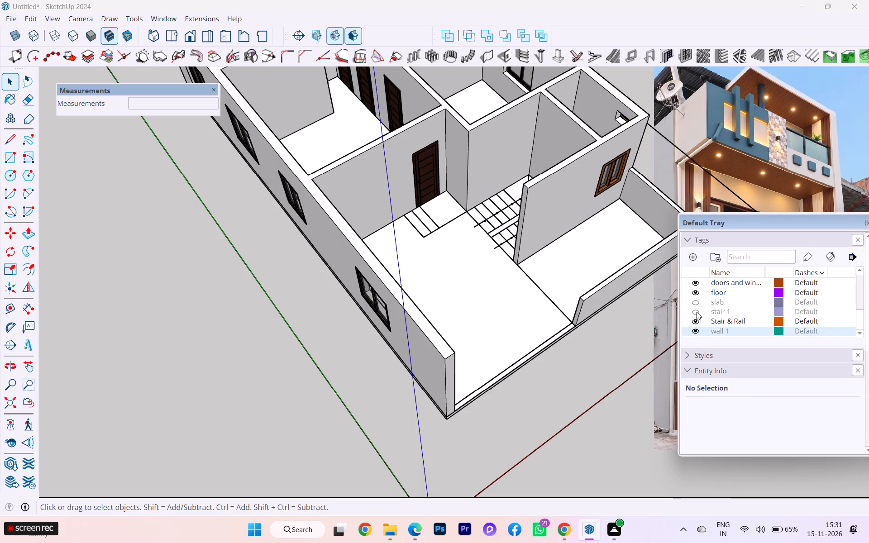
left_click(697, 311)
left_click(697, 313)
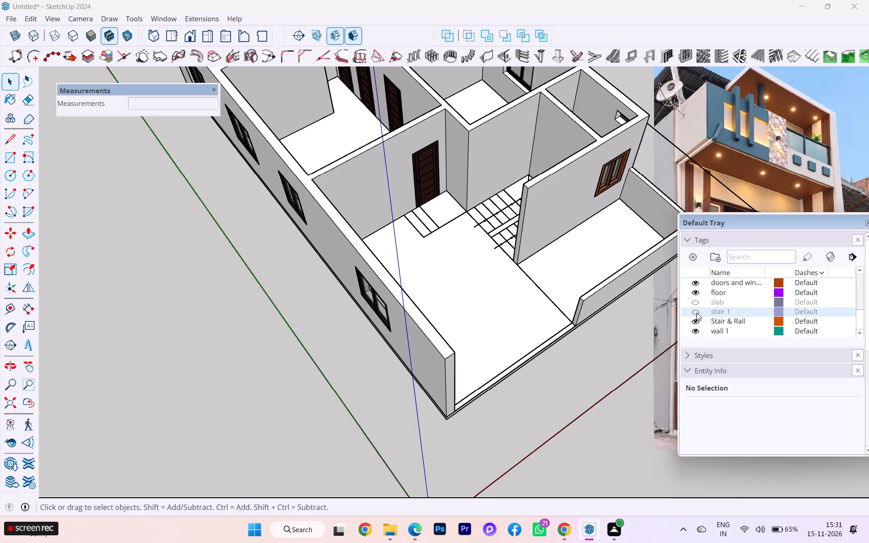
left_click(697, 313)
Examine the staircase and the surrounding rooms, walls, doors and windows of the house from several angles and from above.
scroll(570, 339, "down", 3)
middle_click_drag(501, 342, 571, 314)
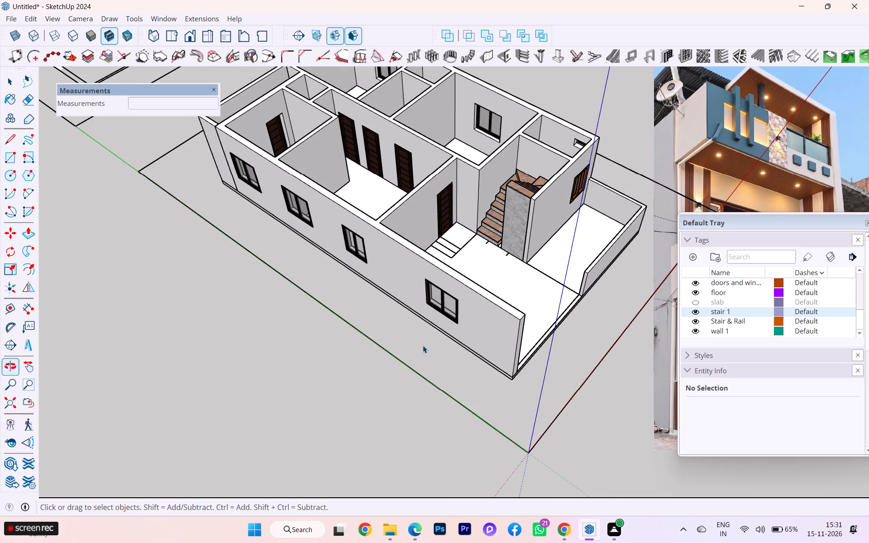
left_click(297, 362)
scroll(519, 207, "up", 7)
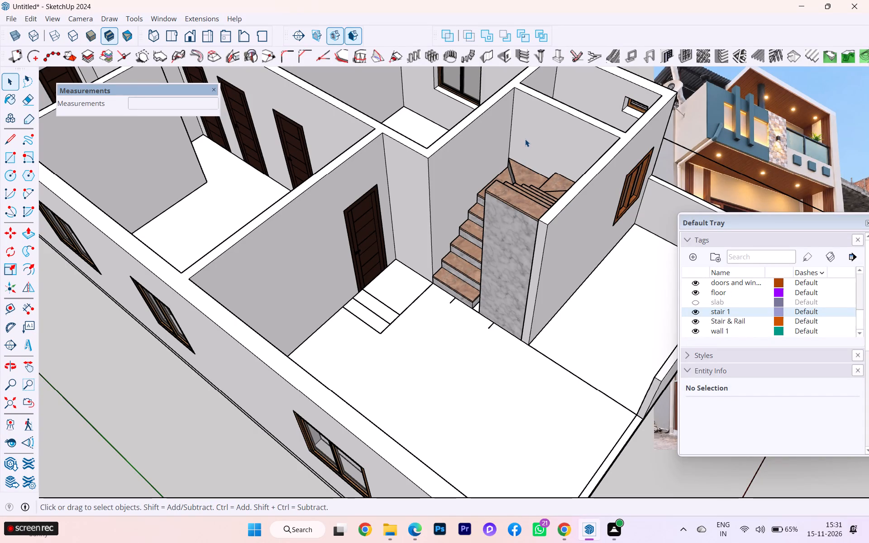
scroll(563, 178, "down", 3)
scroll(513, 186, "down", 4)
scroll(511, 186, "up", 1)
scroll(511, 186, "down", 1)
scroll(511, 186, "up", 1)
scroll(510, 186, "down", 4)
scroll(510, 186, "up", 1)
scroll(509, 186, "down", 1)
middle_click_drag(506, 192, 495, 196)
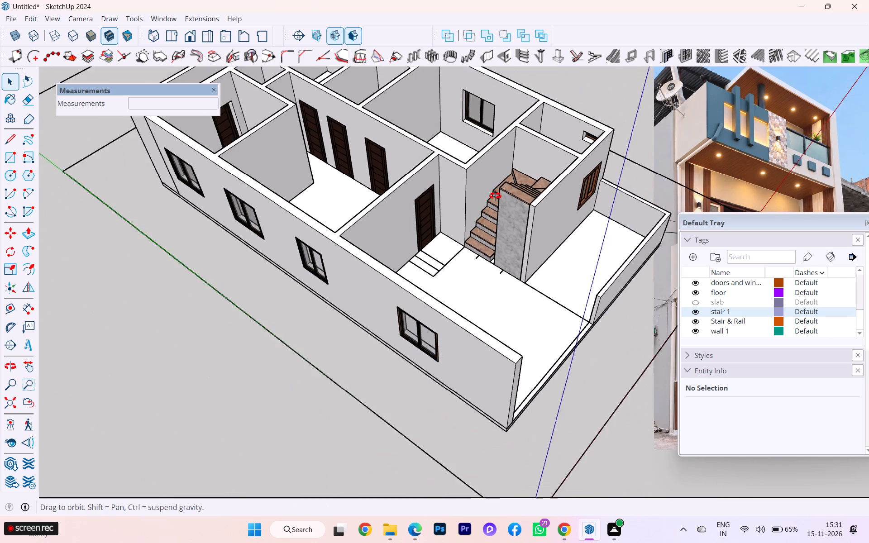
middle_click_drag(495, 196, 453, 233)
scroll(468, 248, "down", 1)
scroll(468, 248, "up", 1)
scroll(468, 248, "down", 5)
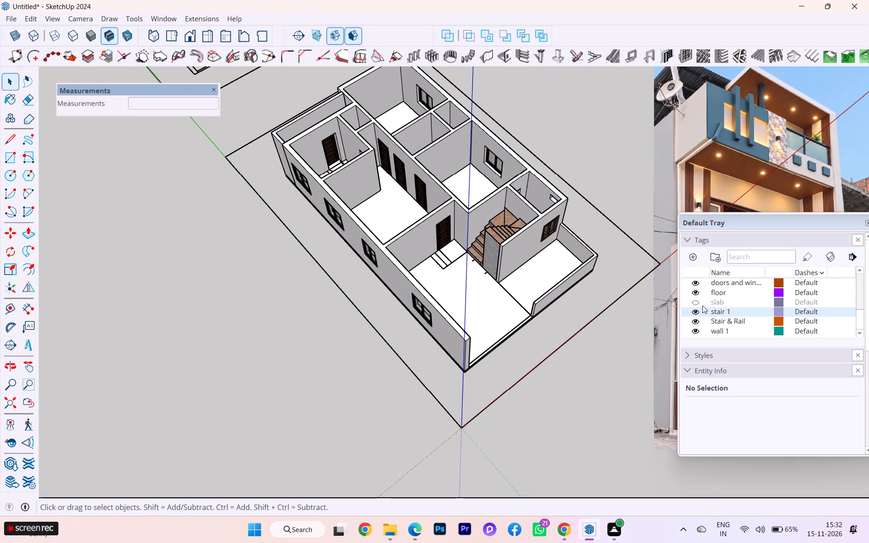
scroll(501, 219, "up", 3)
scroll(498, 217, "down", 2)
scroll(498, 217, "up", 4)
scroll(412, 155, "up", 2)
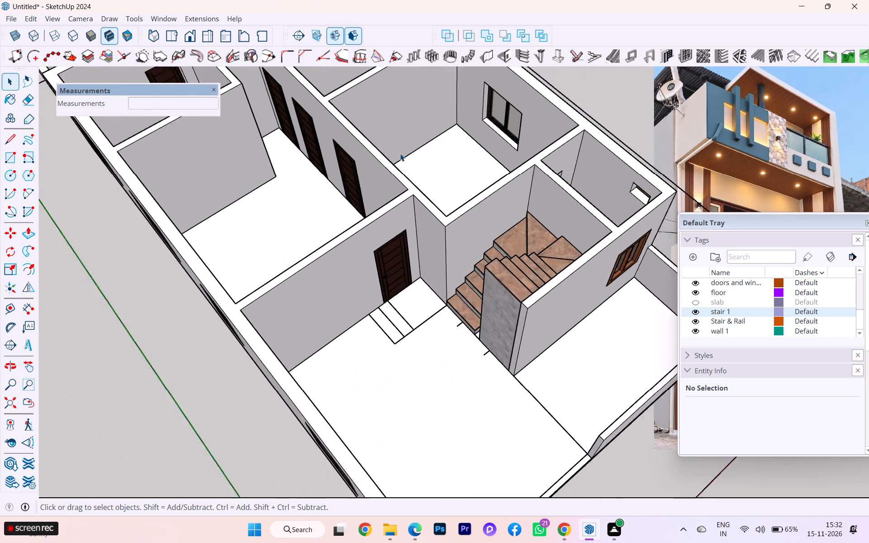
scroll(400, 153, "up", 2)
scroll(392, 143, "down", 6)
scroll(392, 143, "up", 2)
scroll(392, 143, "down", 4)
middle_click_drag(379, 154, 457, 259)
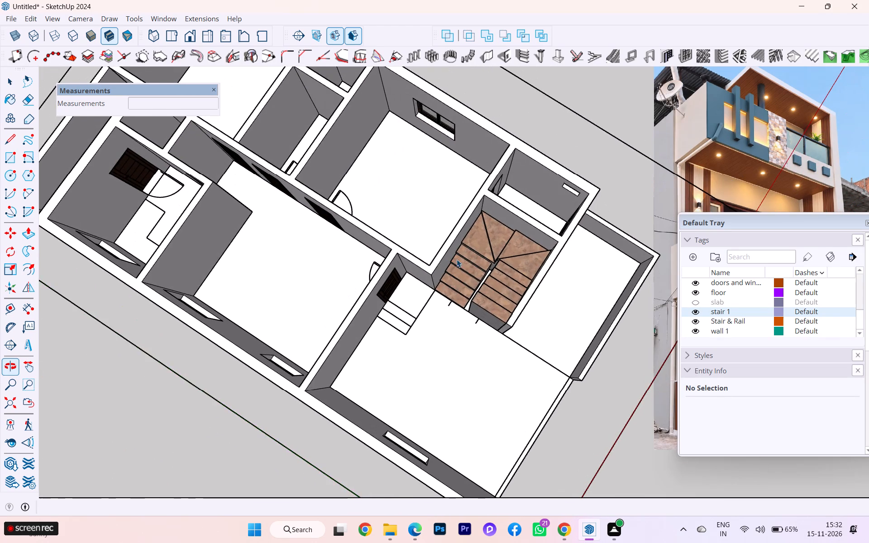
scroll(384, 208, "down", 2)
middle_click_drag(344, 200, 448, 143)
scroll(197, 231, "up", 6)
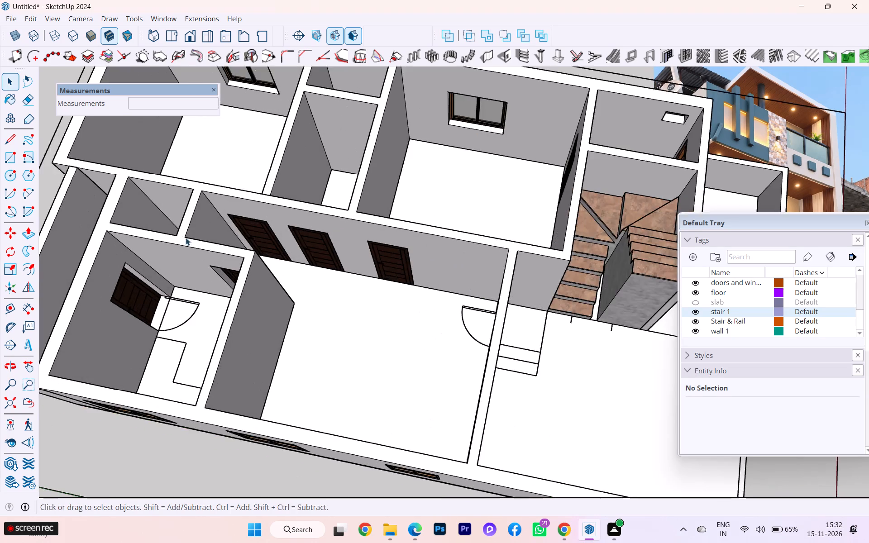
Examine the rooms, doors and windows of the house model from above and from several angles.
scroll(210, 205, "up", 2)
scroll(211, 203, "down", 1)
scroll(211, 203, "up", 3)
scroll(226, 195, "down", 7)
middle_click_drag(277, 210, 260, 266)
scroll(161, 218, "up", 6)
scroll(161, 218, "down", 1)
scroll(161, 217, "up", 1)
middle_click_drag(167, 207, 331, 276)
scroll(168, 206, "down", 1)
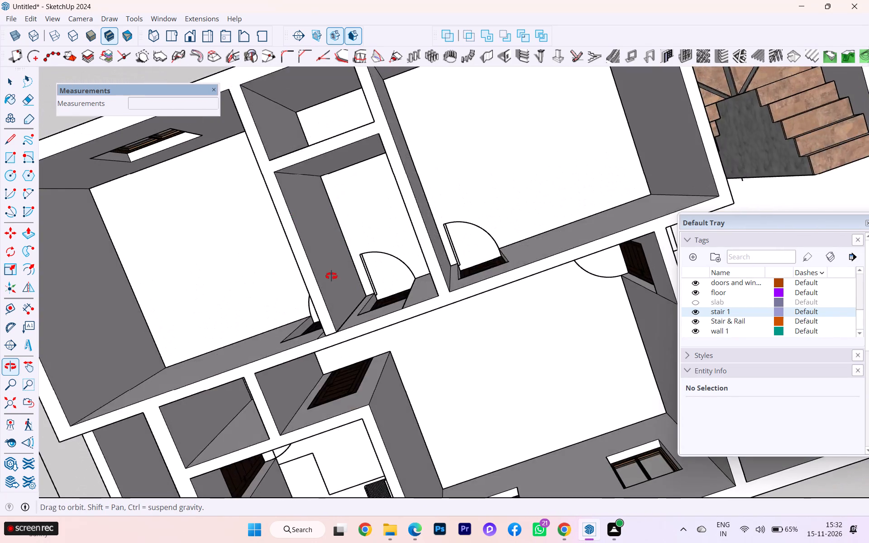
middle_click_drag(331, 276, 352, 101)
scroll(268, 182, "down", 2)
middle_click_drag(244, 282, 244, 320)
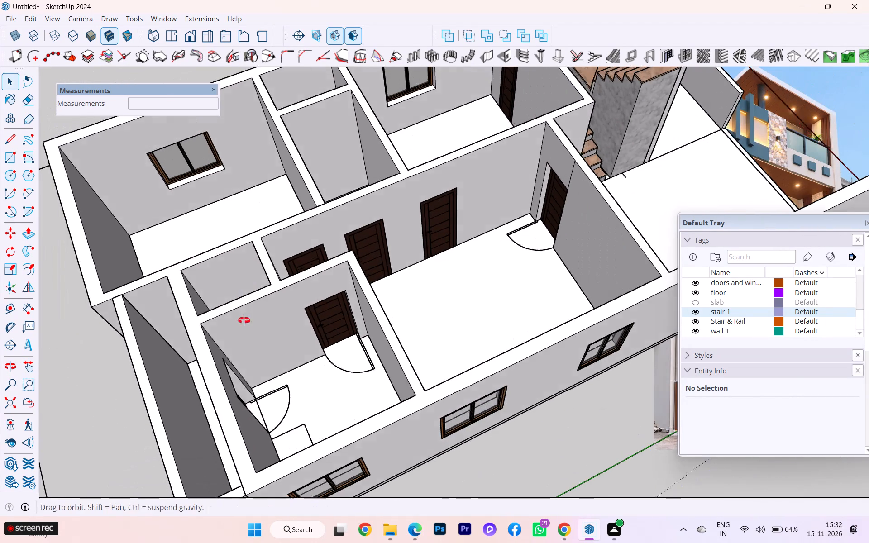
middle_click_drag(244, 320, 252, 221)
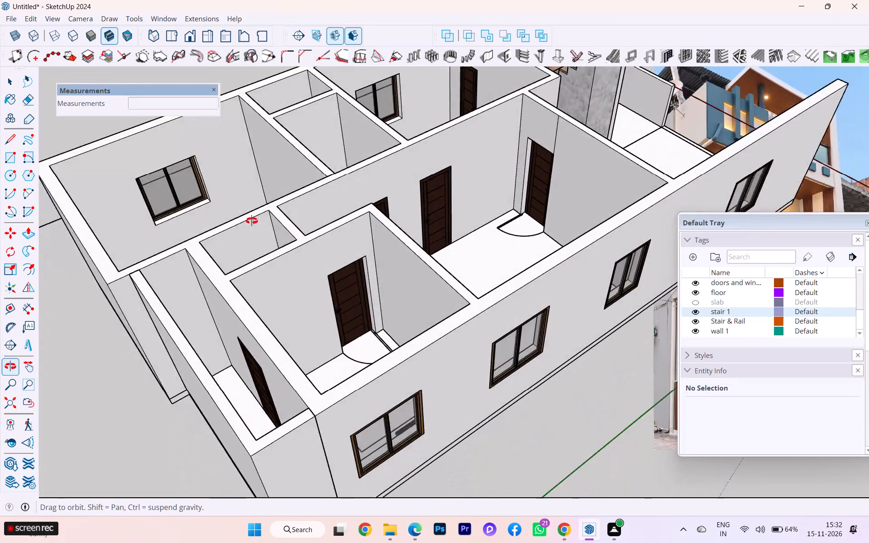
middle_click_drag(252, 221, 202, 222)
Delete the white face filling the small room beside the kitchen in the separate 2D floor plan.
scroll(484, 239, "down", 5)
scroll(484, 239, "up", 4)
scroll(484, 239, "down", 1)
scroll(482, 239, "up", 2)
scroll(482, 239, "down", 3)
scroll(514, 239, "up", 1)
scroll(514, 239, "down", 8)
scroll(194, 347, "down", 2)
scroll(162, 344, "up", 1)
scroll(89, 358, "down", 5)
scroll(255, 356, "up", 1)
scroll(256, 357, "down", 3)
scroll(101, 385, "up", 5)
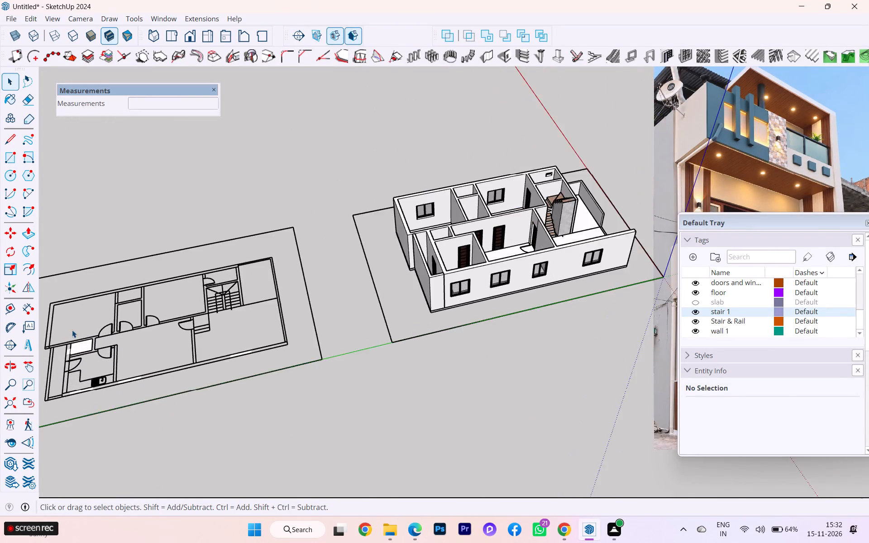
scroll(73, 329, "up", 8)
scroll(81, 368, "down", 2)
scroll(86, 347, "up", 2)
scroll(86, 347, "down", 1)
scroll(86, 347, "up", 2)
scroll(90, 348, "down", 2)
scroll(91, 348, "up", 8)
scroll(117, 356, "down", 1)
scroll(117, 356, "up", 5)
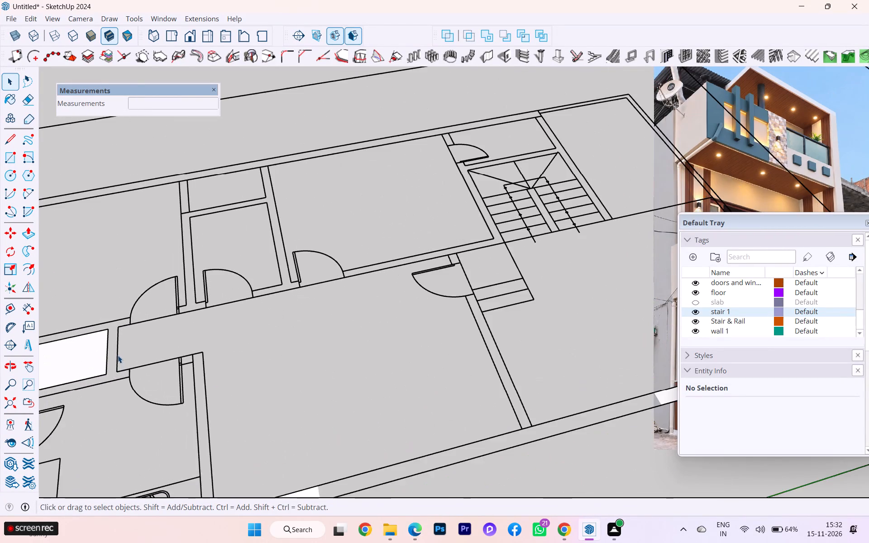
scroll(118, 355, "up", 3)
scroll(122, 356, "down", 5)
scroll(122, 356, "up", 1)
scroll(139, 360, "down", 2)
scroll(145, 362, "up", 1)
scroll(146, 362, "down", 5)
left_click(104, 362)
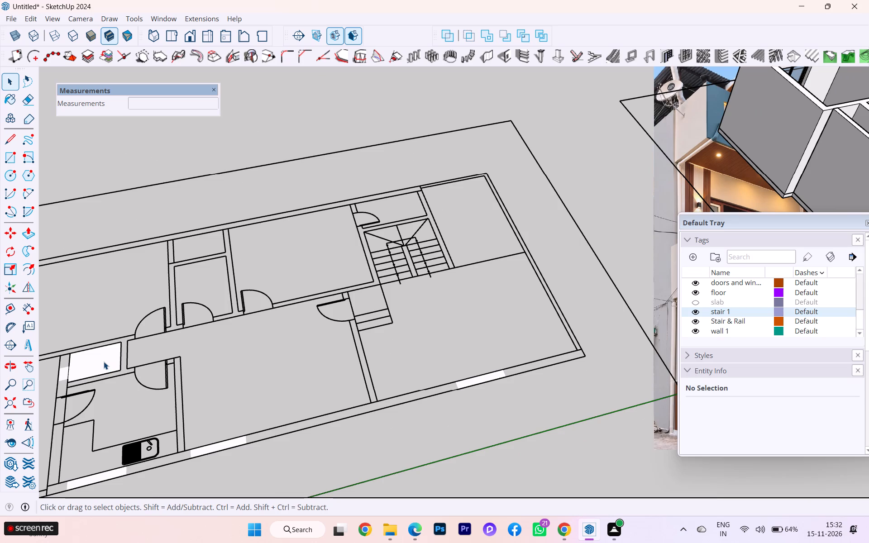
double_click(105, 365)
left_click(105, 365)
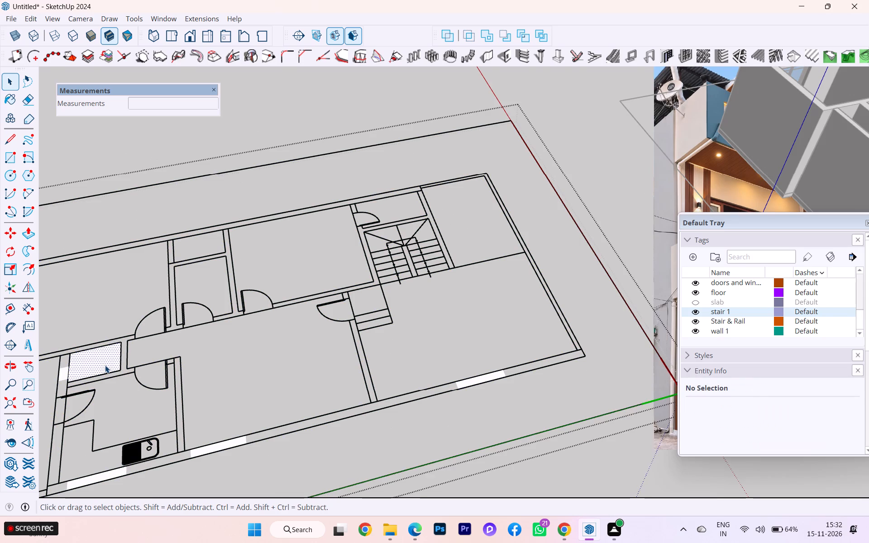
key("Delete")
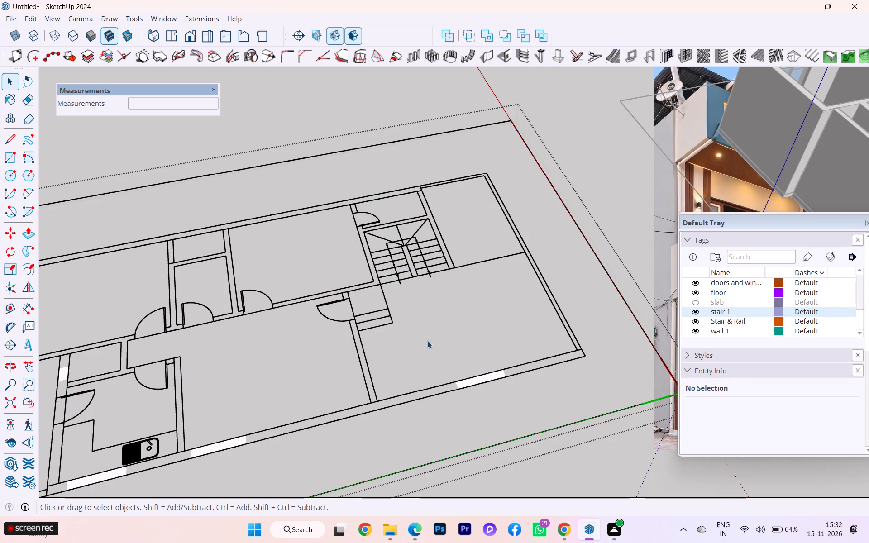
Turn on the visibility of the furniture and window tags.
scroll(686, 310, "up", 4)
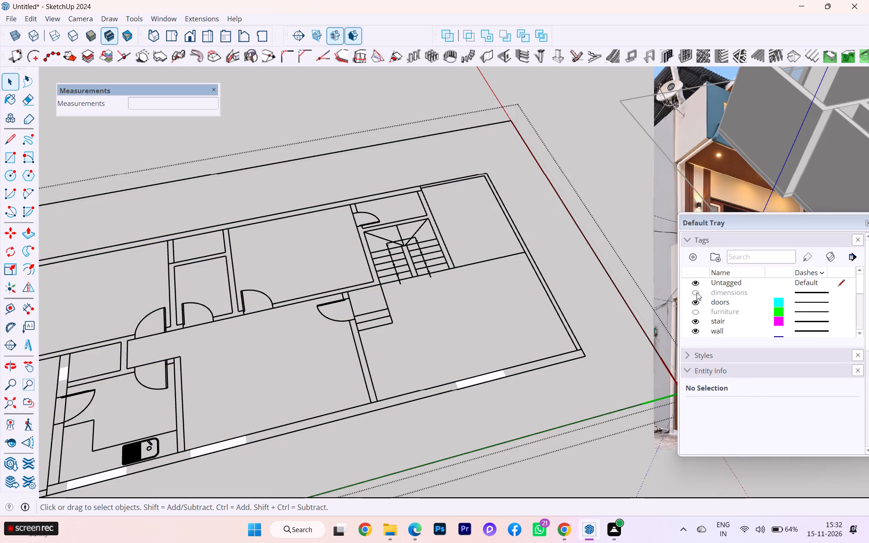
left_click(695, 314)
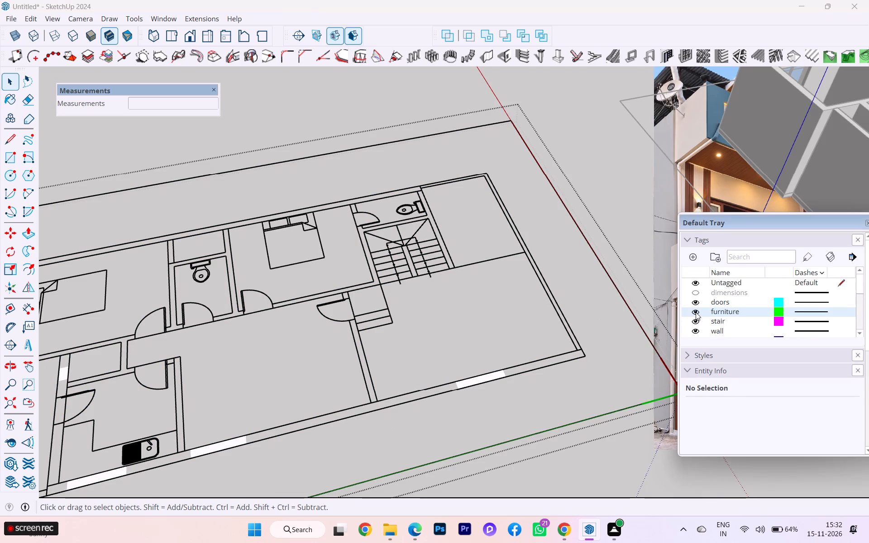
scroll(698, 323, "down", 2)
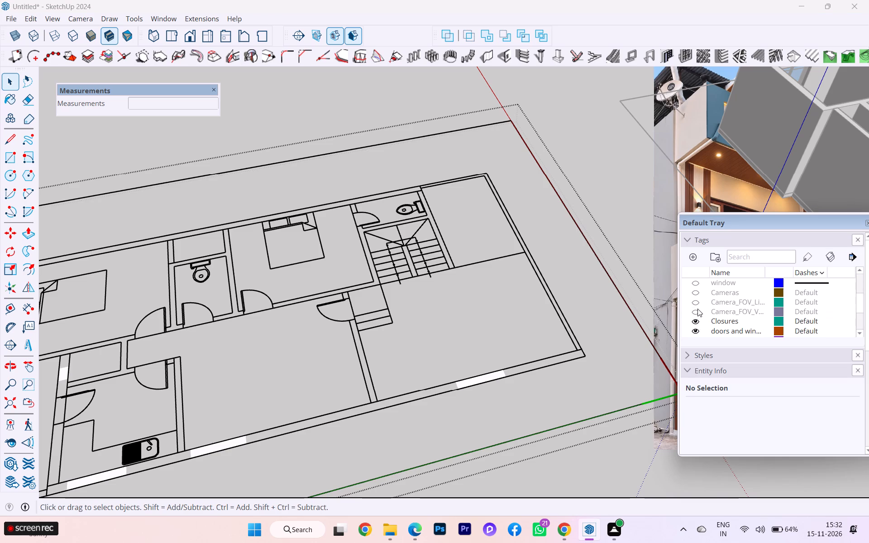
left_click(696, 284)
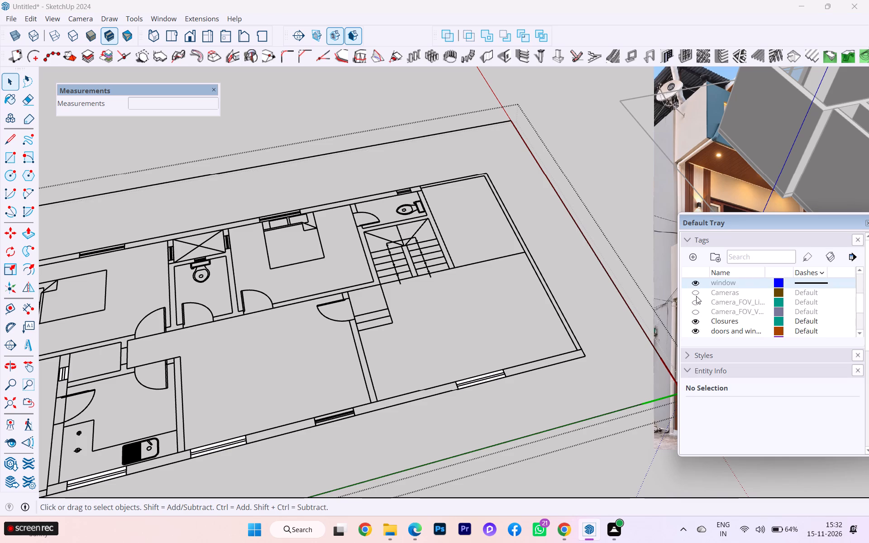
Check the dimensions tag by switching its visibility on and off, leave it shown, and exit the floor plan group.
scroll(696, 296, "down", 6)
scroll(697, 304, "up", 2)
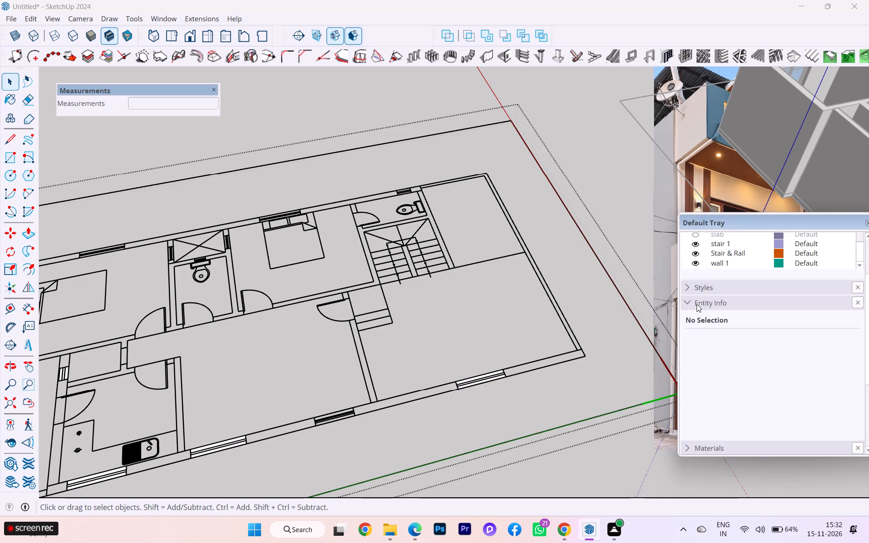
scroll(698, 303, "up", 1)
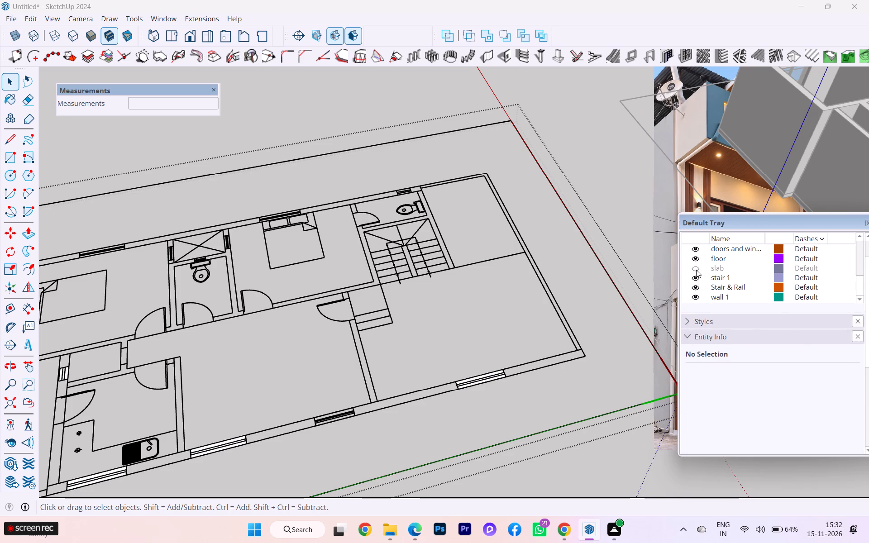
scroll(696, 270, "up", 4)
scroll(696, 270, "down", 1)
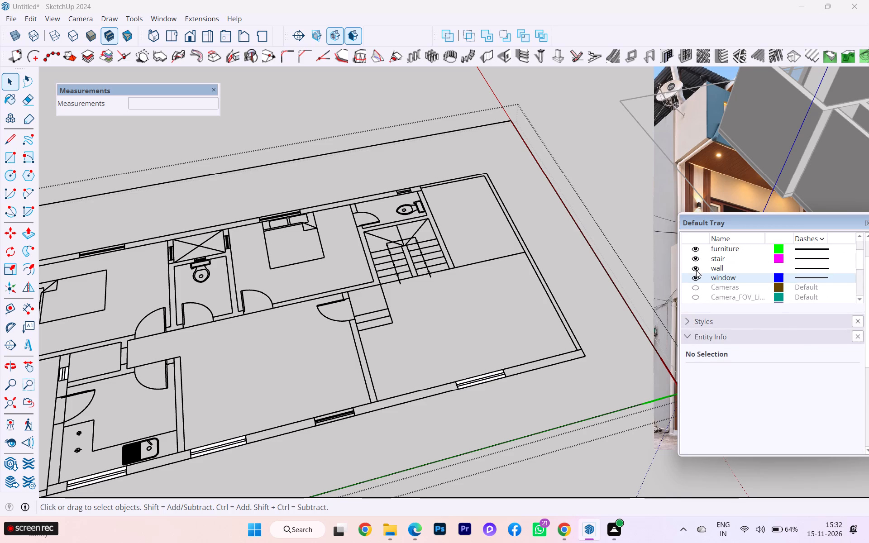
scroll(696, 270, "down", 1)
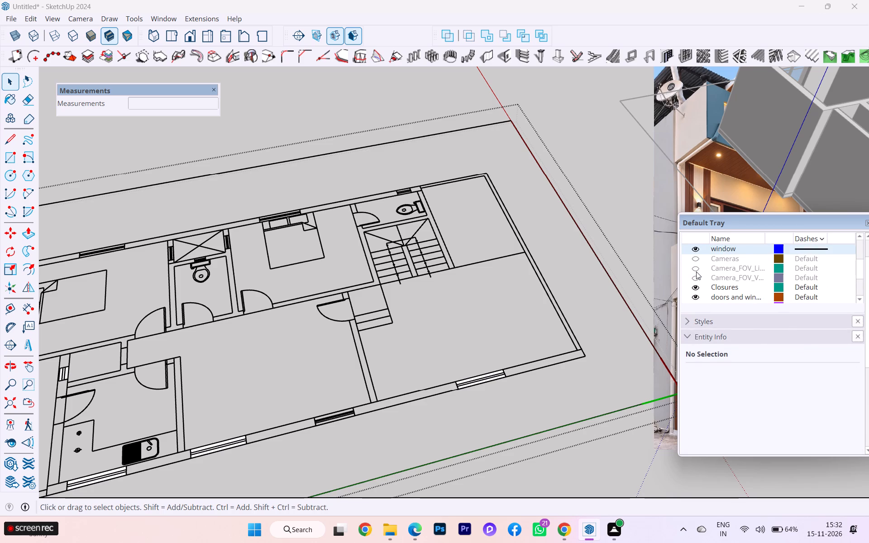
scroll(696, 271, "down", 1)
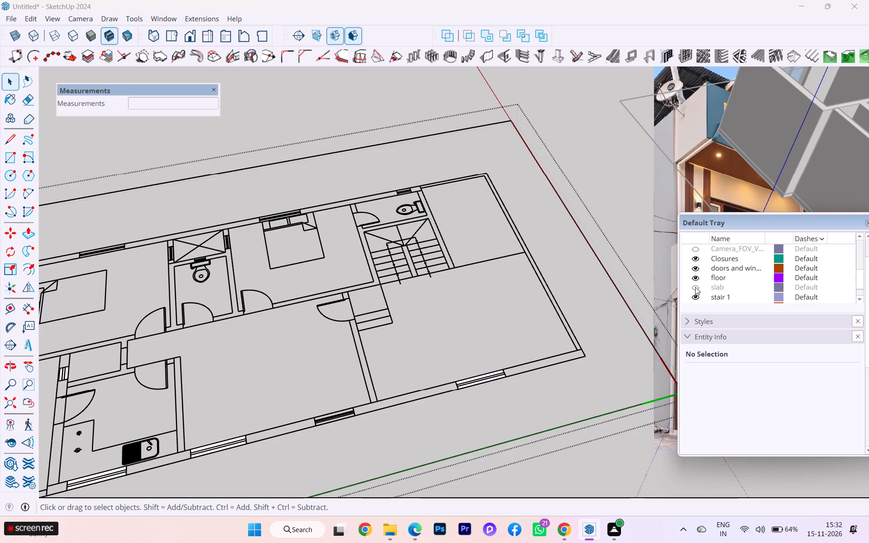
scroll(695, 287, "up", 6)
left_click(697, 292)
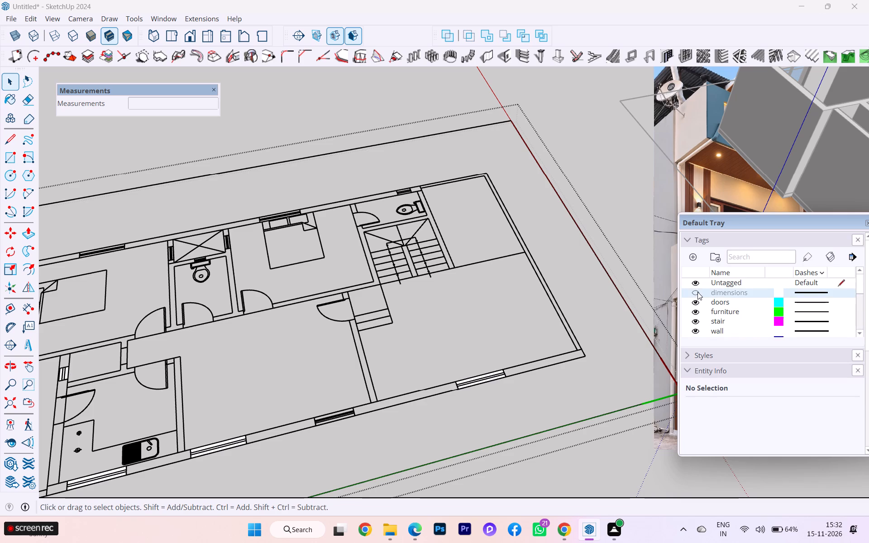
left_click(697, 292)
left_click(697, 292)
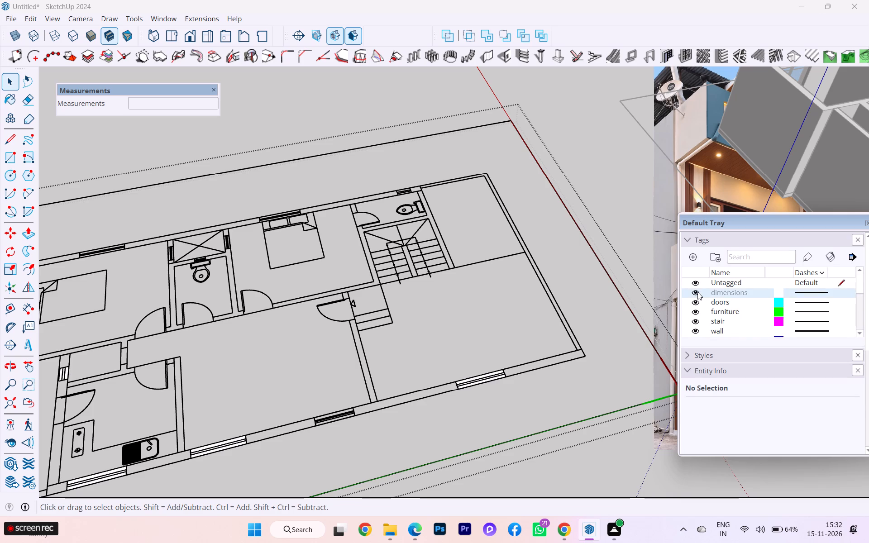
left_click(696, 293)
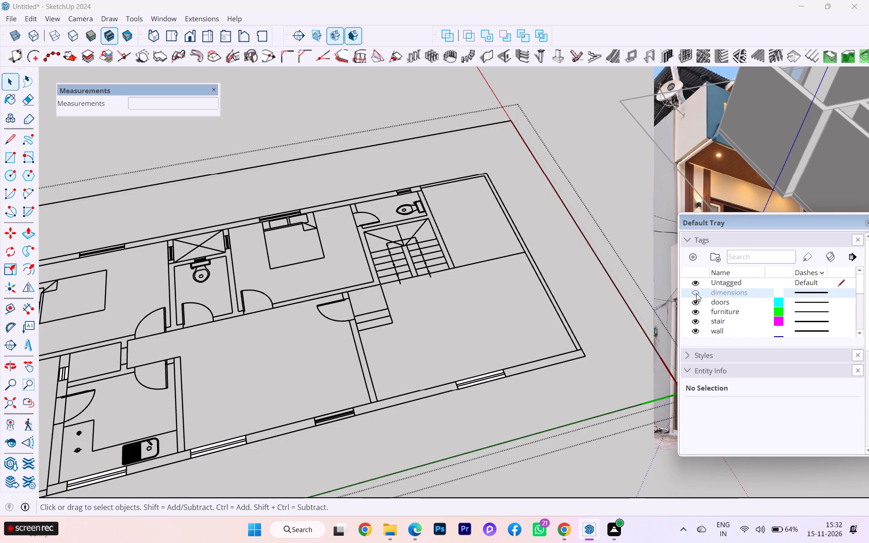
left_click(696, 293)
left_click(654, 265)
Examine the 2D floor plan around the small room beside the kitchen and the wall between it and the passage.
scroll(589, 271, "down", 1)
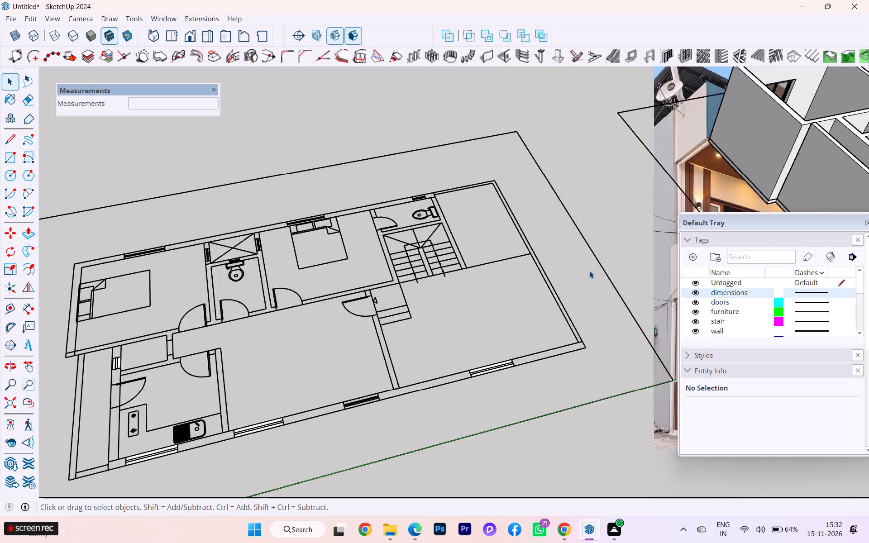
scroll(589, 271, "down", 1)
scroll(299, 270, "up", 4)
scroll(186, 349, "up", 1)
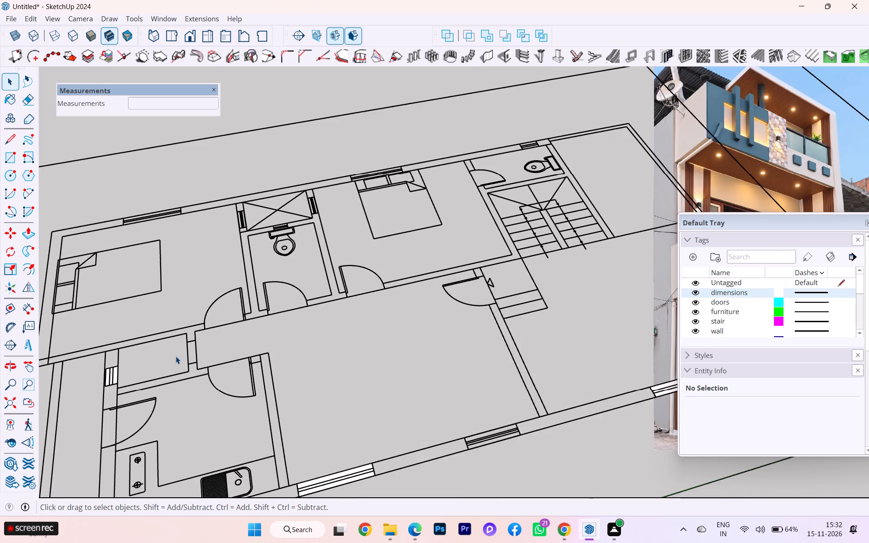
scroll(175, 357, "down", 2)
middle_click_drag(167, 365, 142, 431)
scroll(184, 396, "up", 2)
scroll(189, 391, "down", 2)
scroll(193, 389, "up", 7)
scroll(157, 390, "down", 1)
scroll(157, 390, "up", 4)
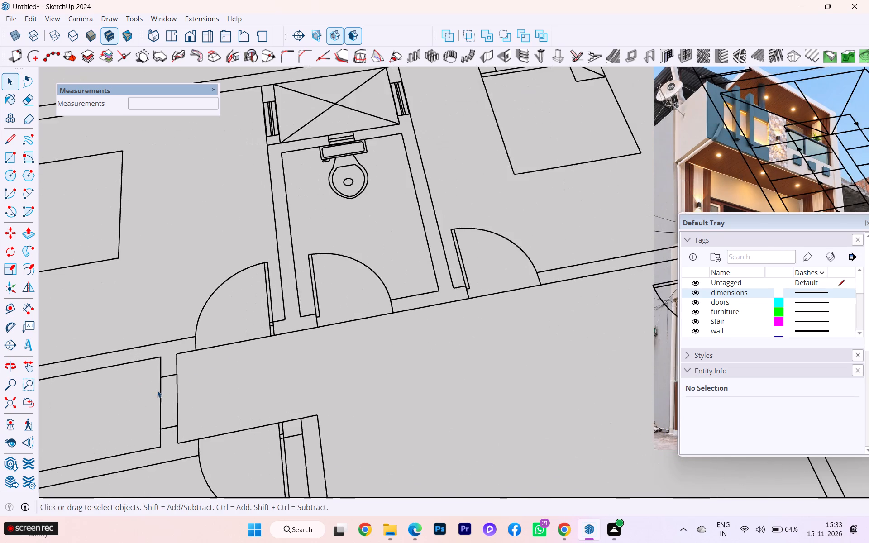
scroll(186, 385, "down", 2)
scroll(81, 314, "down", 2)
scroll(81, 314, "up", 4)
scroll(81, 314, "down", 1)
scroll(134, 331, "down", 12)
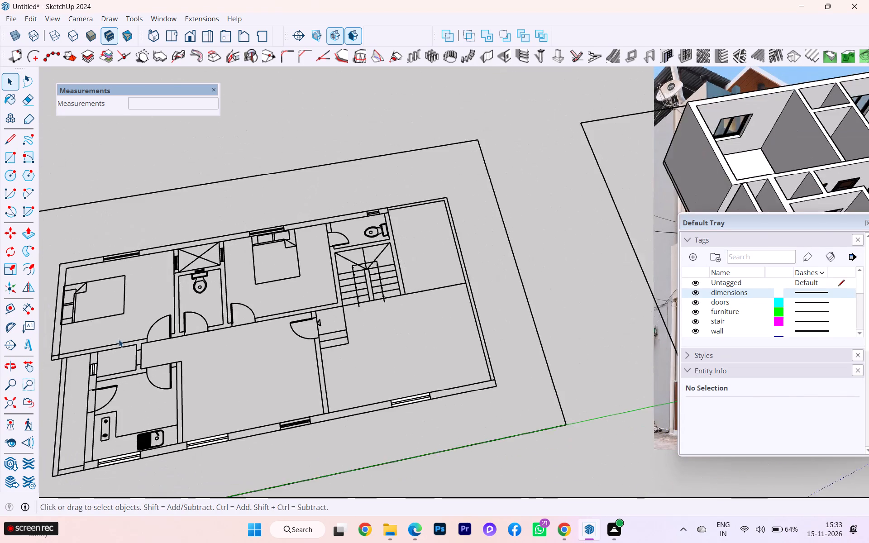
scroll(125, 358, "down", 1)
scroll(125, 361, "up", 6)
scroll(125, 361, "down", 1)
scroll(125, 361, "up", 1)
scroll(125, 361, "down", 3)
scroll(125, 361, "up", 5)
scroll(125, 361, "down", 1)
scroll(125, 361, "up", 18)
scroll(162, 347, "up", 3)
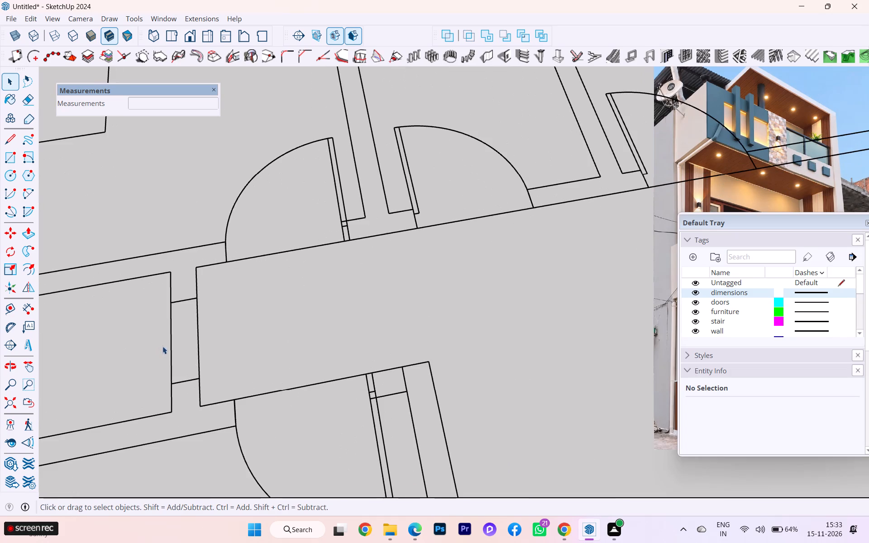
scroll(244, 325, "down", 4)
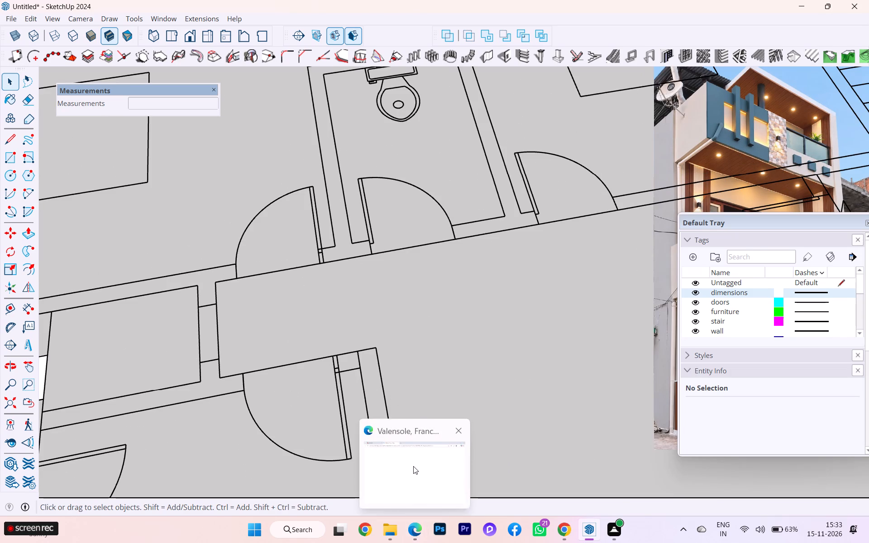
Switch to Microsoft Edge and check the kitchen and pooja area in the 25 45.pdf floor plan before returning to SketchUp.
left_click(413, 465)
left_click(138, 5)
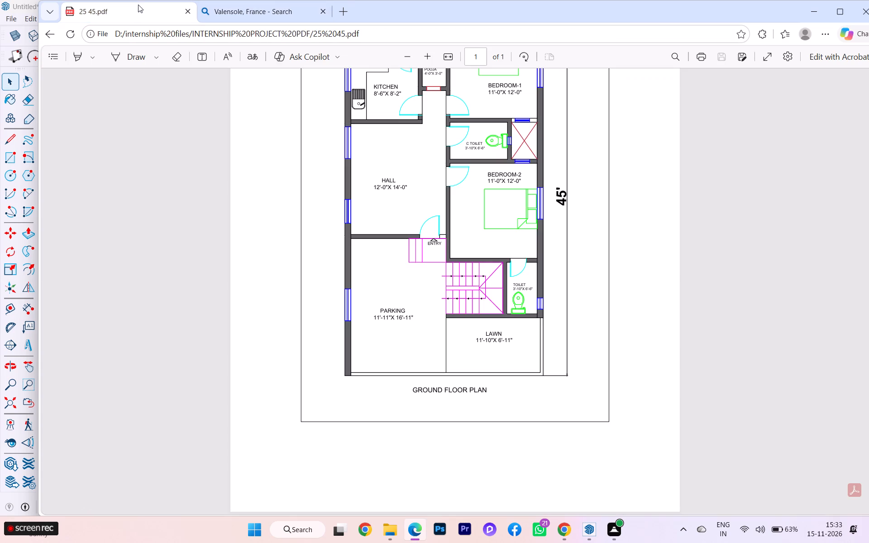
scroll(464, 178, "up", 3)
scroll(439, 268, "up", 2)
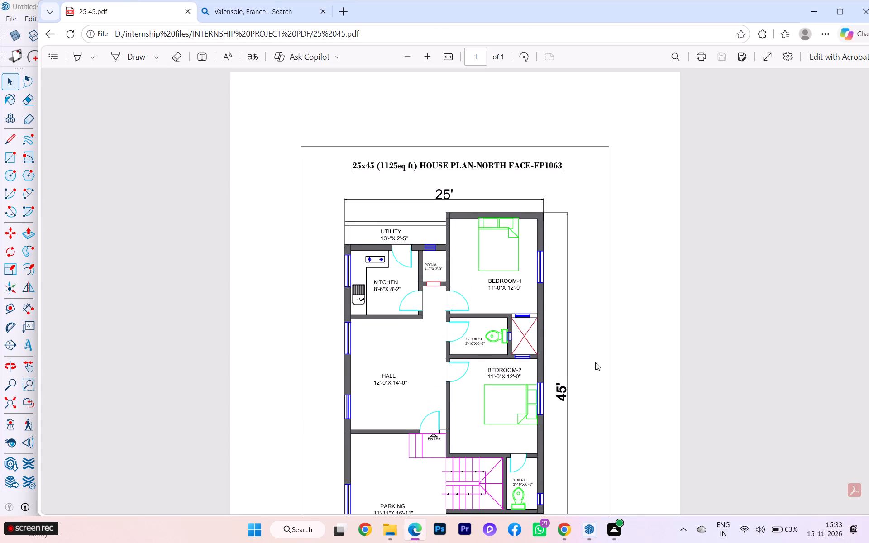
left_click(590, 482)
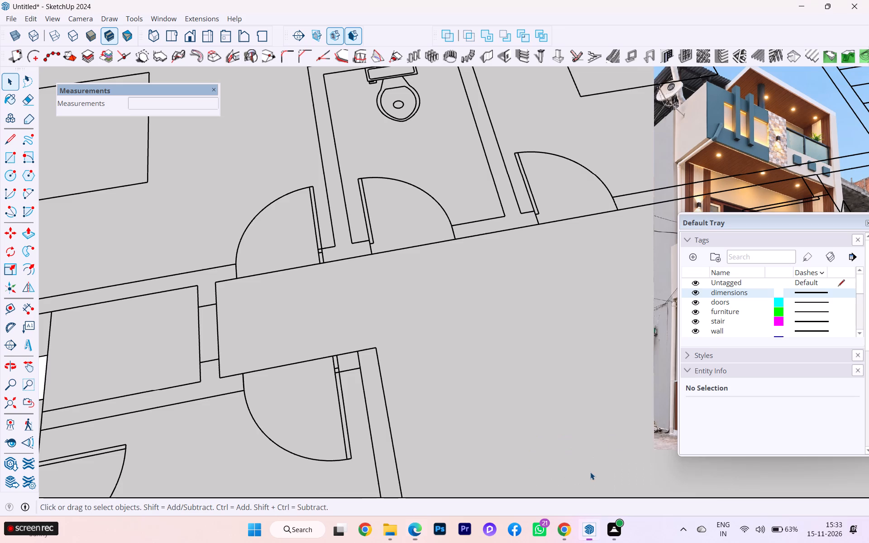
Examine the pooja room and its opening to the passage in the 2D floor plan.
scroll(557, 219, "up", 1)
scroll(543, 224, "down", 2)
scroll(467, 239, "up", 2)
scroll(363, 248, "down", 2)
scroll(143, 247, "up", 1)
scroll(129, 247, "down", 11)
scroll(270, 280, "up", 1)
scroll(274, 280, "down", 2)
scroll(248, 306, "up", 1)
scroll(244, 308, "down", 3)
scroll(233, 313, "up", 1)
scroll(232, 313, "down", 2)
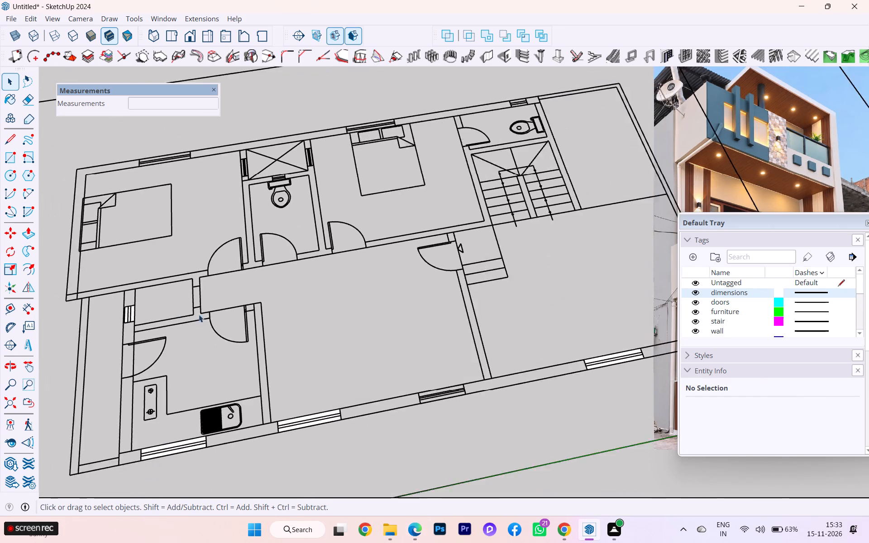
scroll(199, 314, "down", 3)
scroll(167, 305, "up", 1)
scroll(167, 305, "down", 3)
scroll(167, 305, "up", 1)
scroll(167, 305, "down", 2)
scroll(167, 305, "up", 2)
scroll(167, 305, "down", 2)
scroll(167, 305, "up", 1)
scroll(167, 305, "down", 8)
scroll(157, 325, "up", 1)
scroll(157, 325, "down", 7)
Examine the 3D model around the kitchen, the small pooja room and the passage's end wall.
middle_click_drag(515, 243, 226, 293)
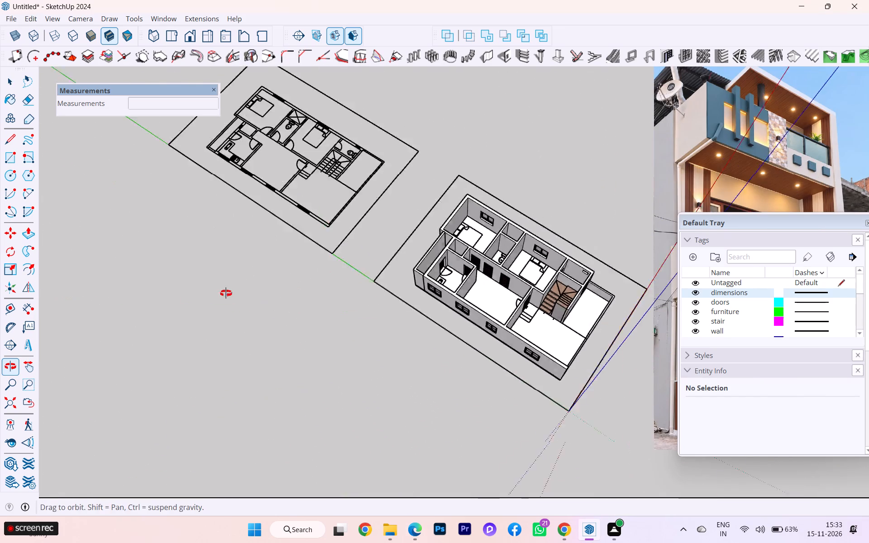
middle_click_drag(226, 293, 171, 298)
scroll(456, 285, "up", 4)
scroll(455, 285, "down", 1)
scroll(454, 286, "up", 4)
scroll(479, 257, "down", 2)
scroll(479, 257, "up", 9)
scroll(482, 255, "down", 4)
scroll(482, 255, "up", 7)
middle_click_drag(473, 269, 438, 280)
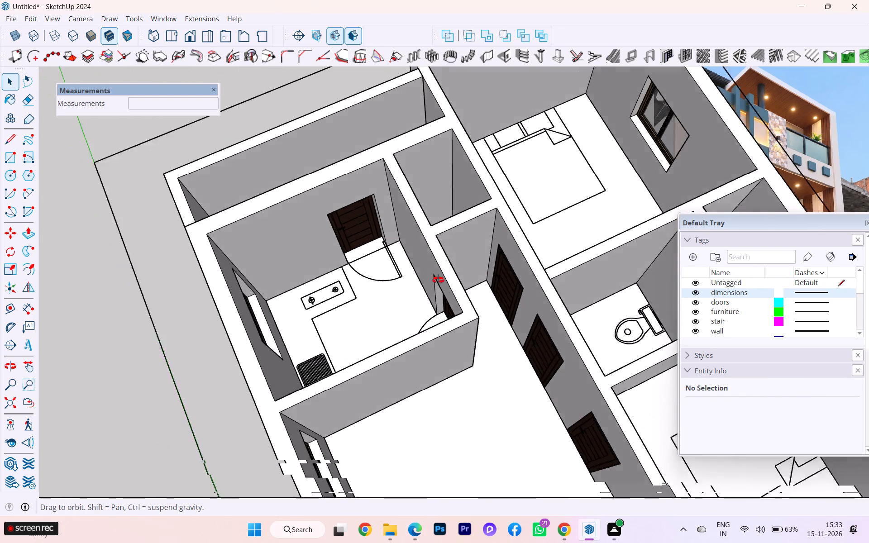
middle_click_drag(438, 280, 299, 230)
scroll(387, 252, "up", 1)
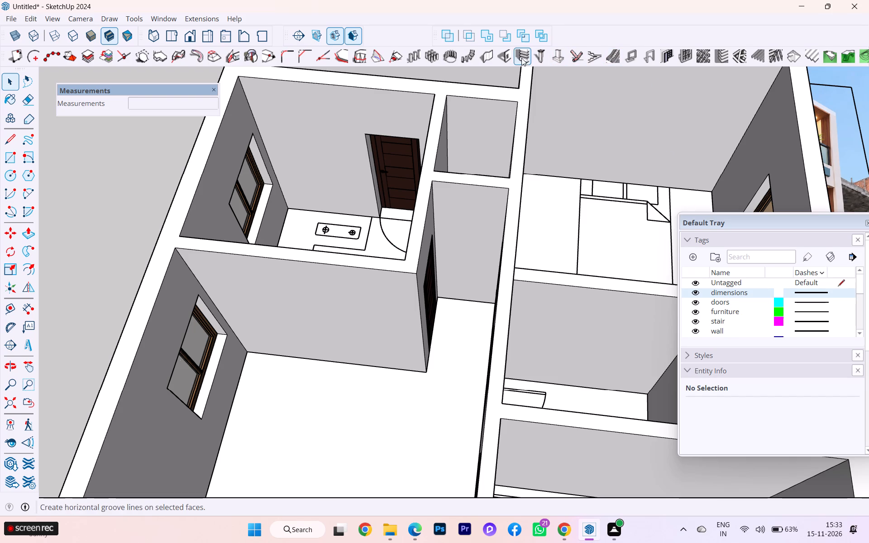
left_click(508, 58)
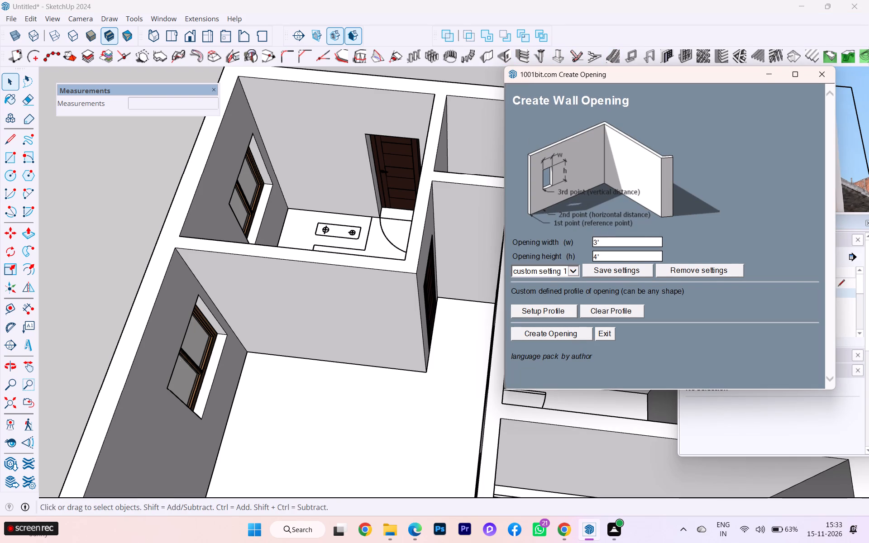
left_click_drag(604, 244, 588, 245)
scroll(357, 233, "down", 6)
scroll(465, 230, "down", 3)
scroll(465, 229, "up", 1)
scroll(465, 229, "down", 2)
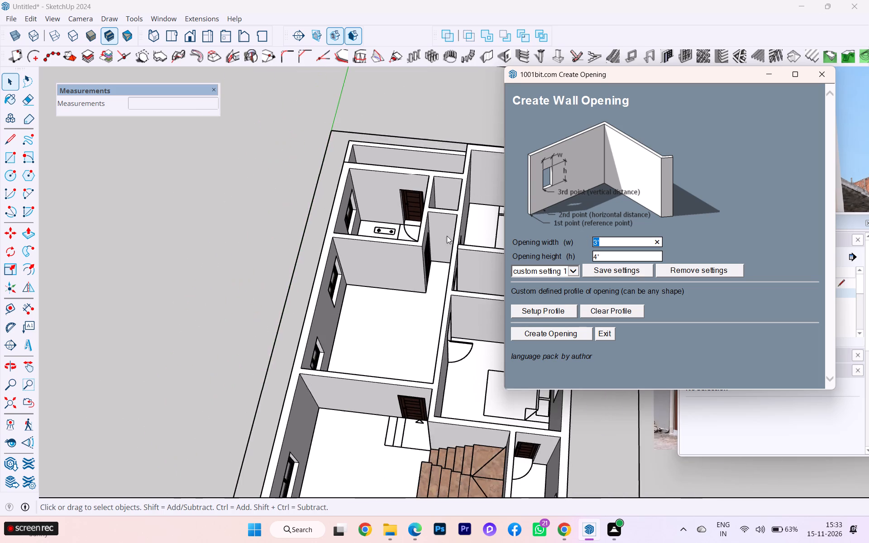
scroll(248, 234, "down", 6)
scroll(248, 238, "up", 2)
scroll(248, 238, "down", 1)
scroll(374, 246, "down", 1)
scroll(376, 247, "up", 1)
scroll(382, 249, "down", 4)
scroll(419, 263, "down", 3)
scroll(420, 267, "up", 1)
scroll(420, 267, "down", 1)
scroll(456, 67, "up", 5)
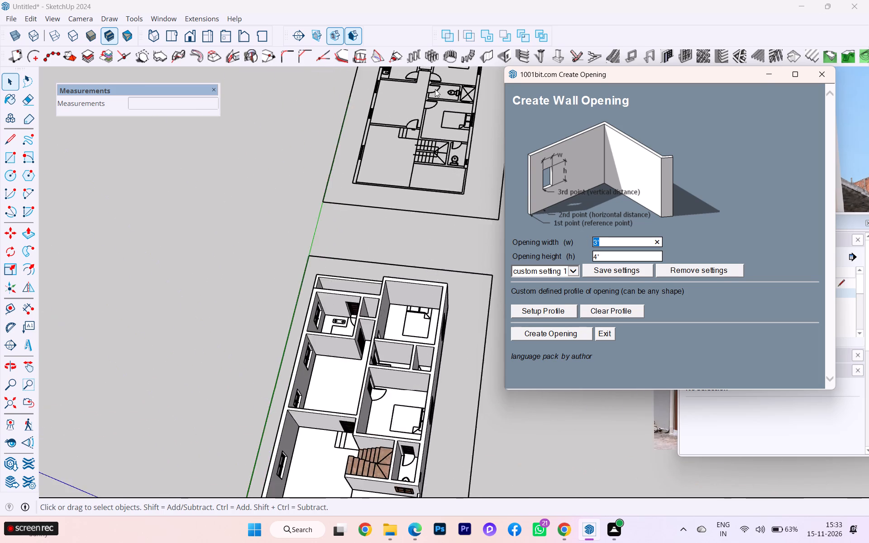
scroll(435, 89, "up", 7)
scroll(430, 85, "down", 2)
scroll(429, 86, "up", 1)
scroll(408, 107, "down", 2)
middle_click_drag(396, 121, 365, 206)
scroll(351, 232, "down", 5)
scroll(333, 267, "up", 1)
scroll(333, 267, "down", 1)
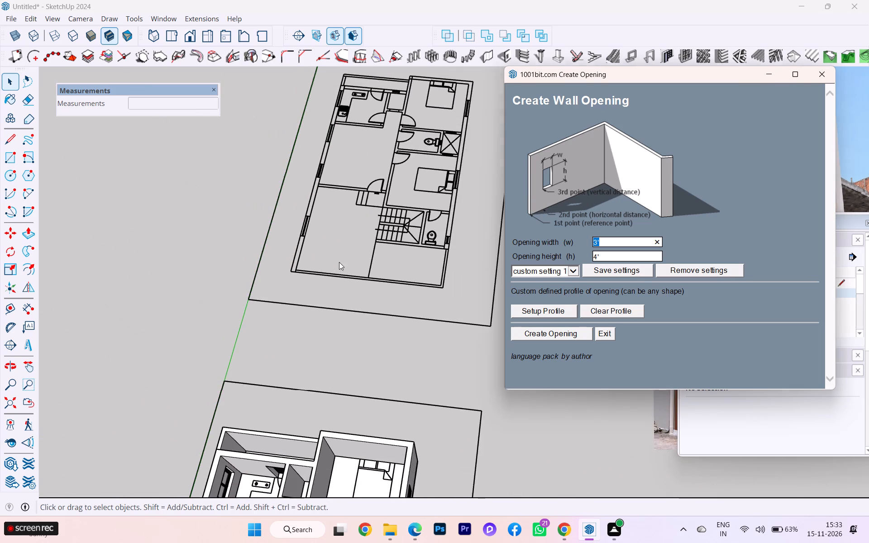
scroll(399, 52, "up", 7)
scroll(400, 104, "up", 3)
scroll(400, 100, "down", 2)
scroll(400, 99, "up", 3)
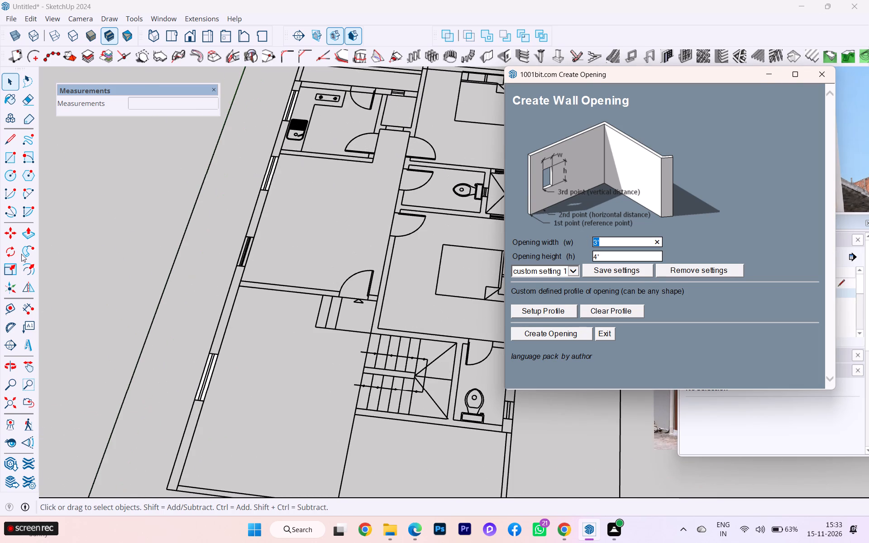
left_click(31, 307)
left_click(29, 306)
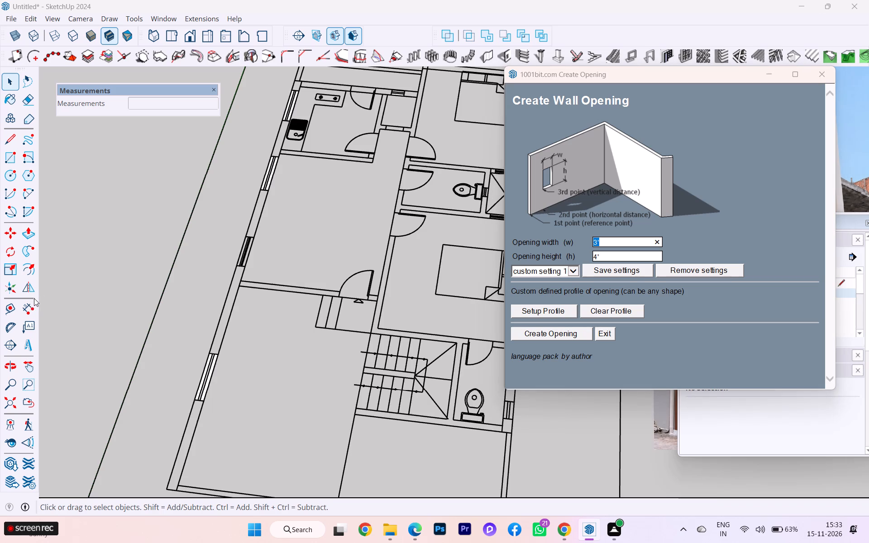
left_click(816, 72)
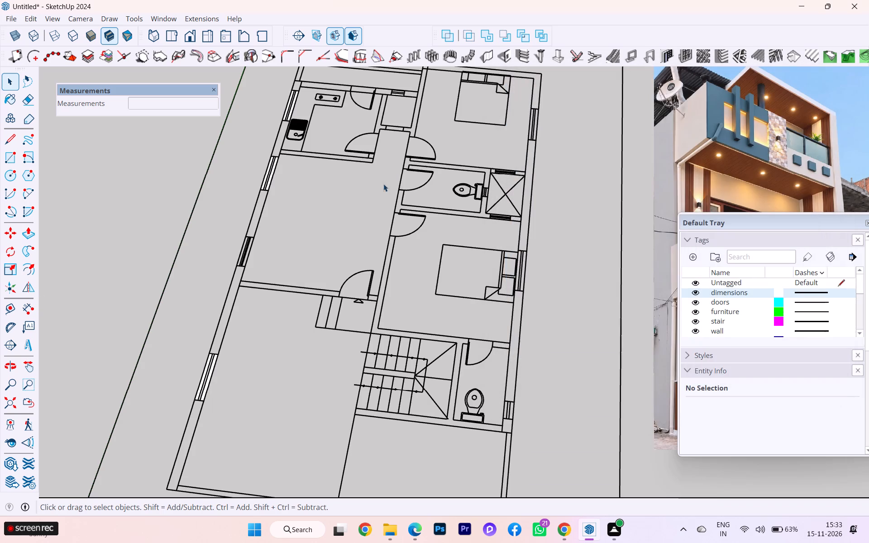
Measure the width of the pooja room's opening to the passage in the 2D floor plan with the Dimension tool.
left_click(29, 314)
scroll(403, 159, "up", 3)
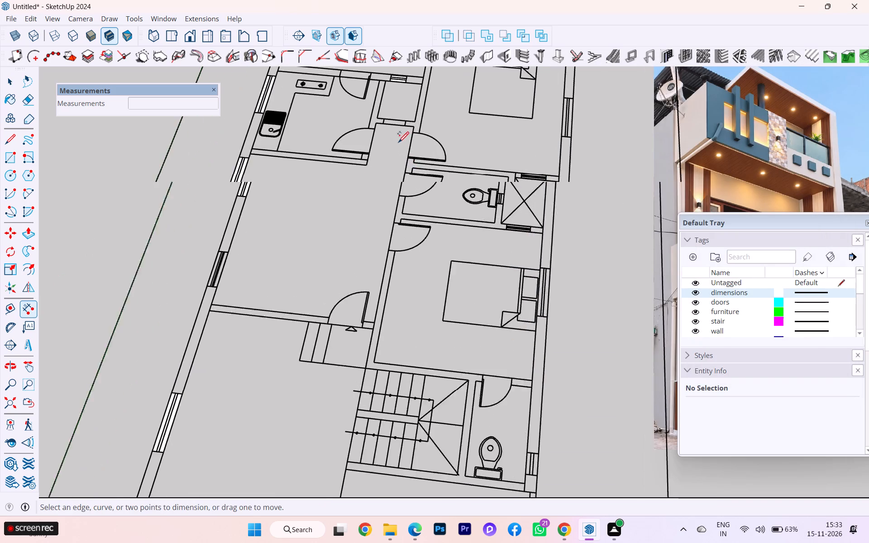
scroll(398, 121, "up", 3)
scroll(392, 116, "down", 1)
scroll(392, 116, "up", 2)
left_click(378, 127)
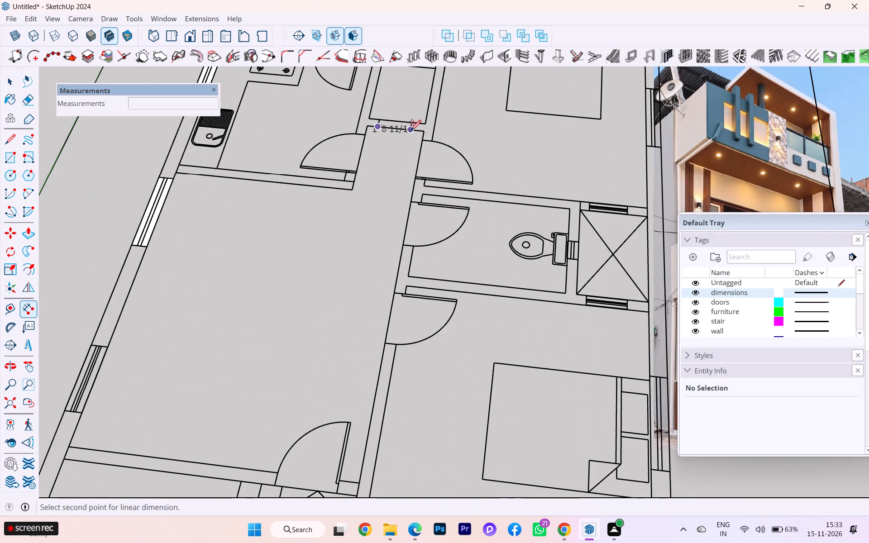
scroll(411, 132, "up", 2)
scroll(411, 132, "down", 1)
scroll(411, 132, "up", 1)
scroll(411, 132, "down", 1)
scroll(411, 132, "up", 5)
scroll(426, 136, "down", 1)
scroll(427, 136, "up", 5)
left_click(408, 126)
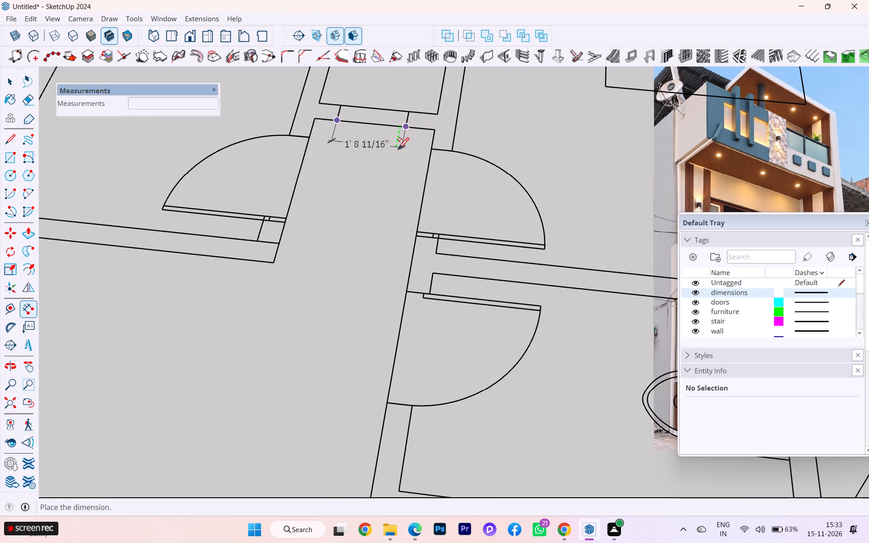
key("Escape")
Set up a wall opening 1'8 wide and 7' high with the Create Wall Opening tool.
scroll(407, 146, "down", 6)
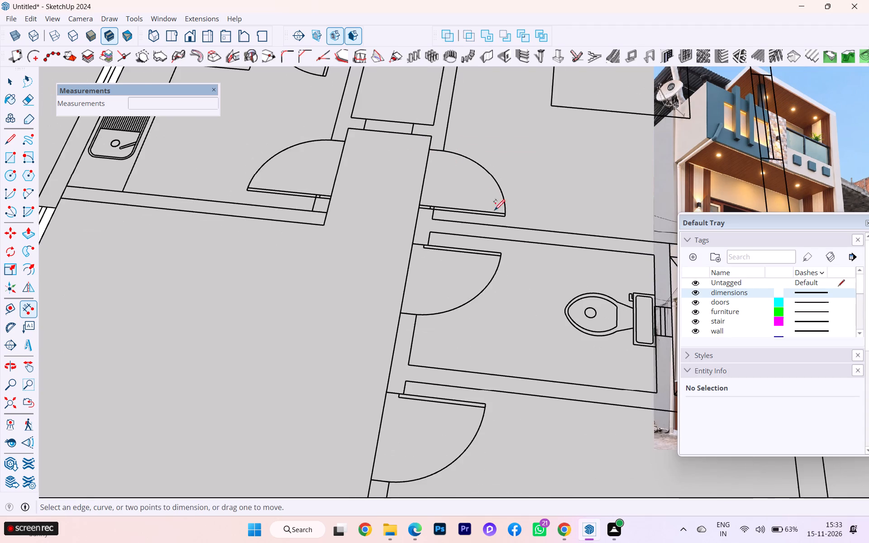
scroll(541, 238, "down", 4)
left_click(506, 52)
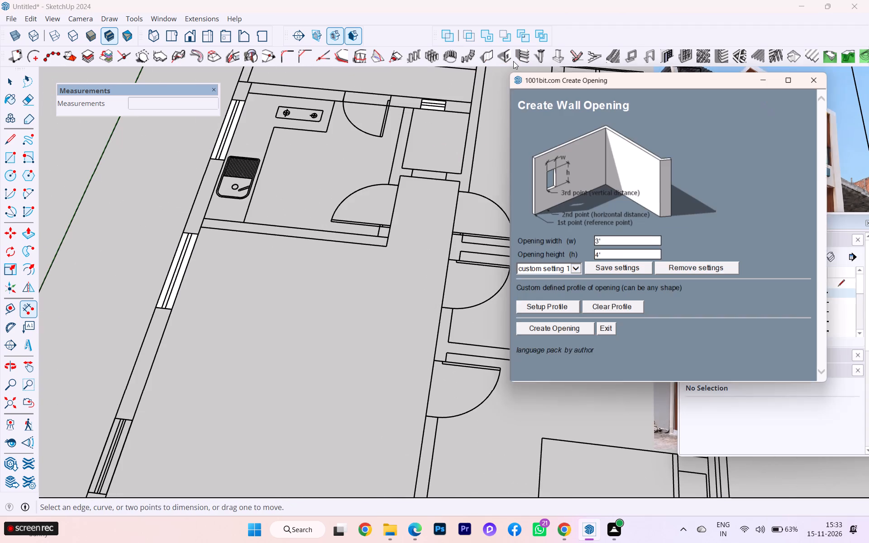
left_click(603, 240)
type("1'8")
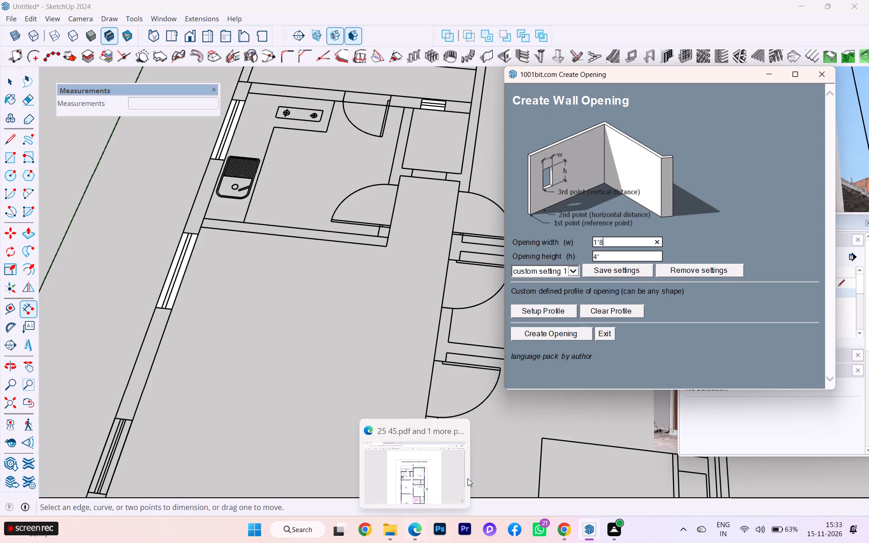
left_click(602, 252)
type("7'")
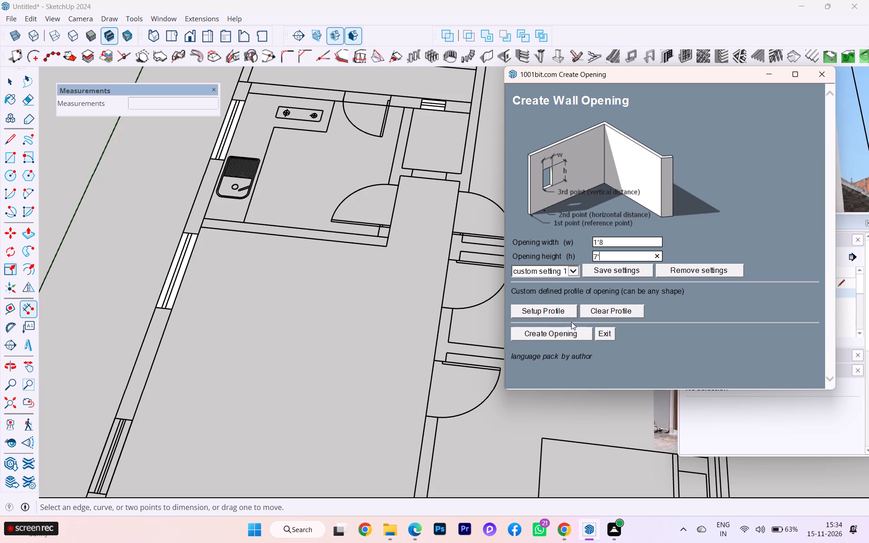
left_click(544, 333)
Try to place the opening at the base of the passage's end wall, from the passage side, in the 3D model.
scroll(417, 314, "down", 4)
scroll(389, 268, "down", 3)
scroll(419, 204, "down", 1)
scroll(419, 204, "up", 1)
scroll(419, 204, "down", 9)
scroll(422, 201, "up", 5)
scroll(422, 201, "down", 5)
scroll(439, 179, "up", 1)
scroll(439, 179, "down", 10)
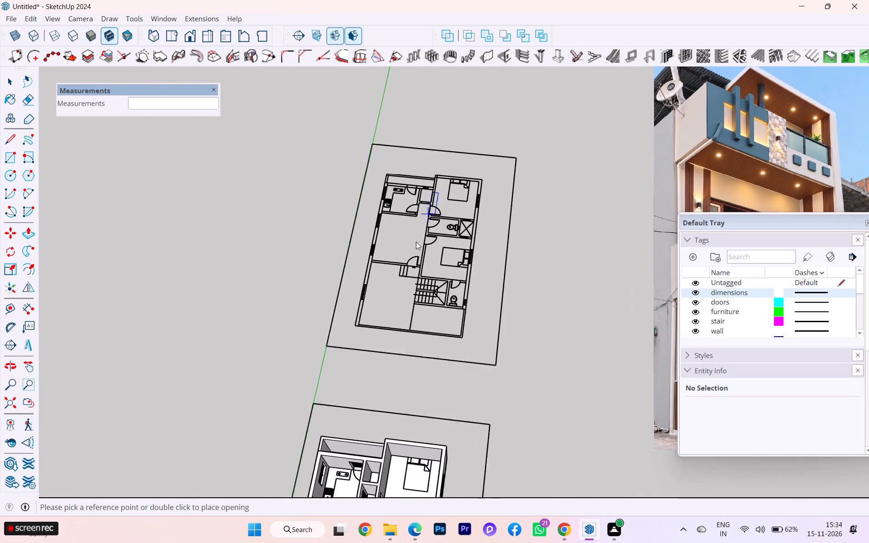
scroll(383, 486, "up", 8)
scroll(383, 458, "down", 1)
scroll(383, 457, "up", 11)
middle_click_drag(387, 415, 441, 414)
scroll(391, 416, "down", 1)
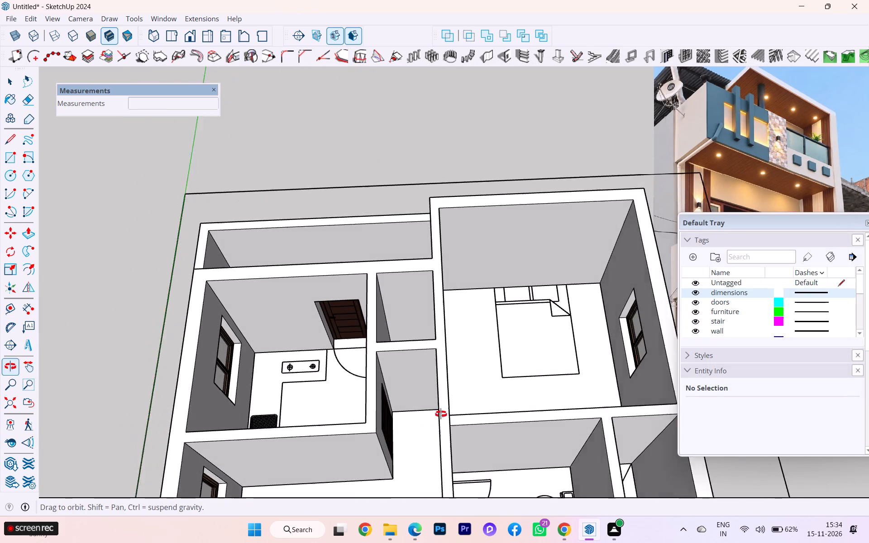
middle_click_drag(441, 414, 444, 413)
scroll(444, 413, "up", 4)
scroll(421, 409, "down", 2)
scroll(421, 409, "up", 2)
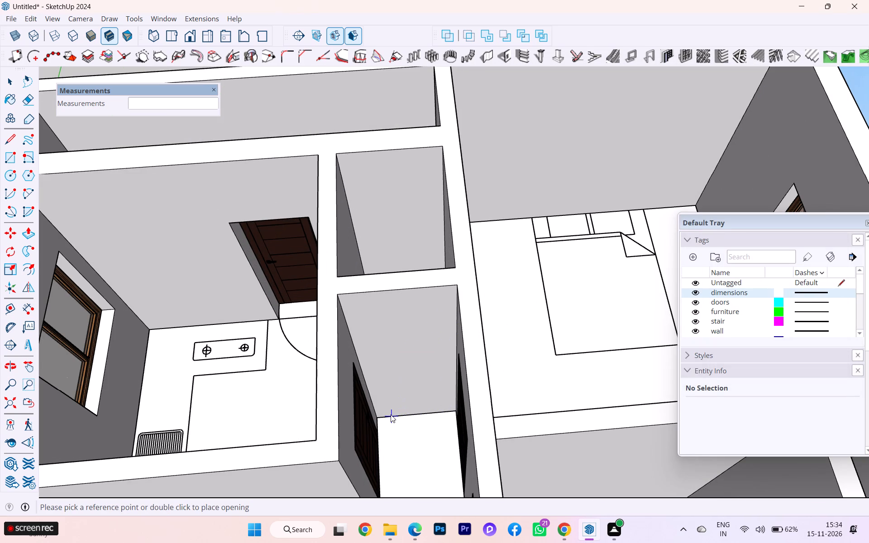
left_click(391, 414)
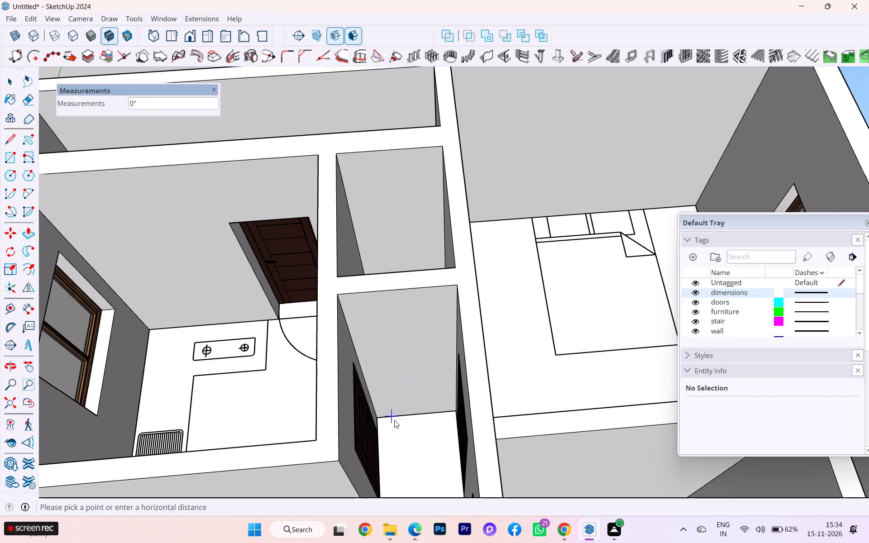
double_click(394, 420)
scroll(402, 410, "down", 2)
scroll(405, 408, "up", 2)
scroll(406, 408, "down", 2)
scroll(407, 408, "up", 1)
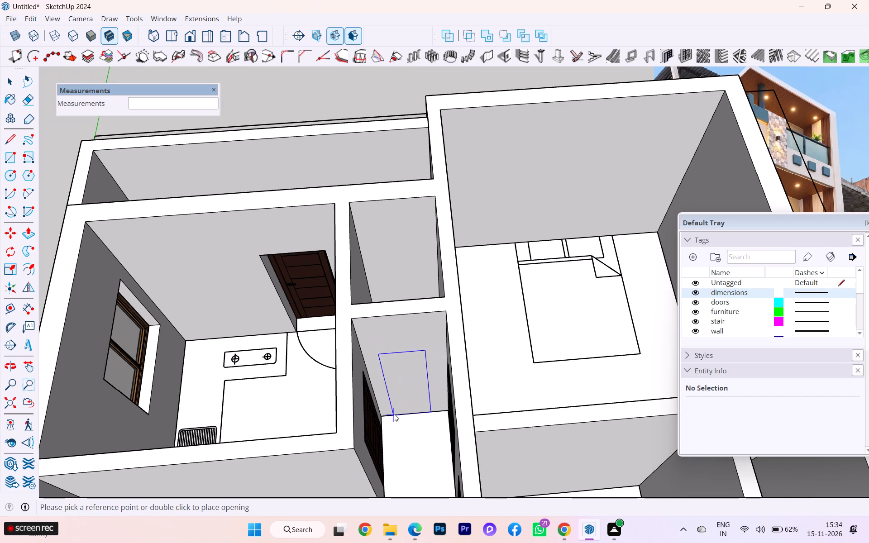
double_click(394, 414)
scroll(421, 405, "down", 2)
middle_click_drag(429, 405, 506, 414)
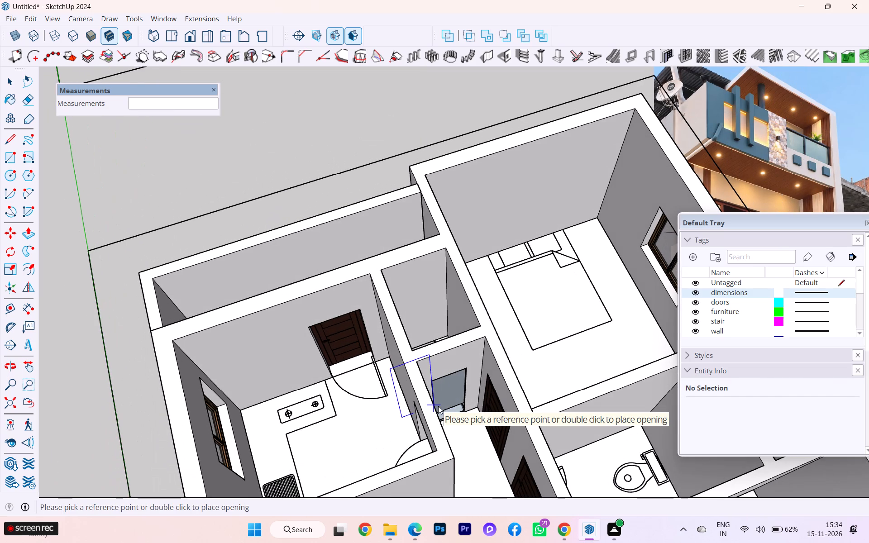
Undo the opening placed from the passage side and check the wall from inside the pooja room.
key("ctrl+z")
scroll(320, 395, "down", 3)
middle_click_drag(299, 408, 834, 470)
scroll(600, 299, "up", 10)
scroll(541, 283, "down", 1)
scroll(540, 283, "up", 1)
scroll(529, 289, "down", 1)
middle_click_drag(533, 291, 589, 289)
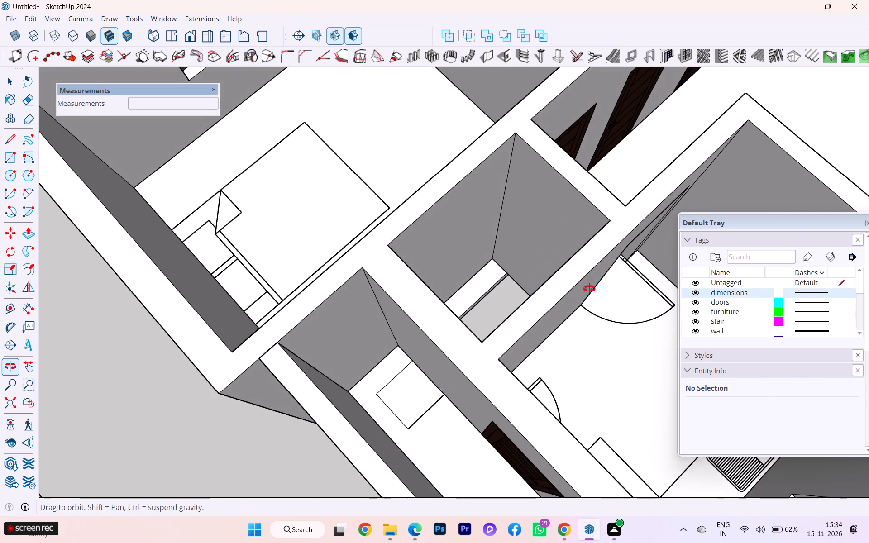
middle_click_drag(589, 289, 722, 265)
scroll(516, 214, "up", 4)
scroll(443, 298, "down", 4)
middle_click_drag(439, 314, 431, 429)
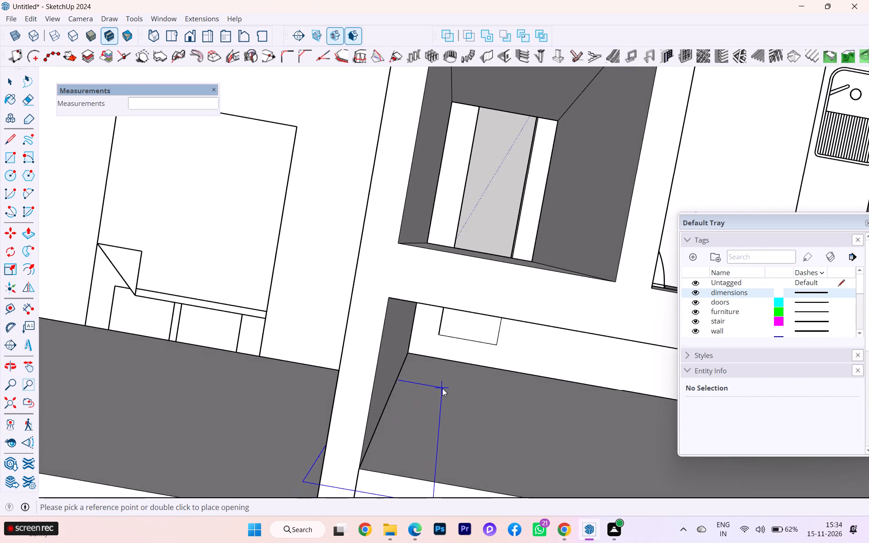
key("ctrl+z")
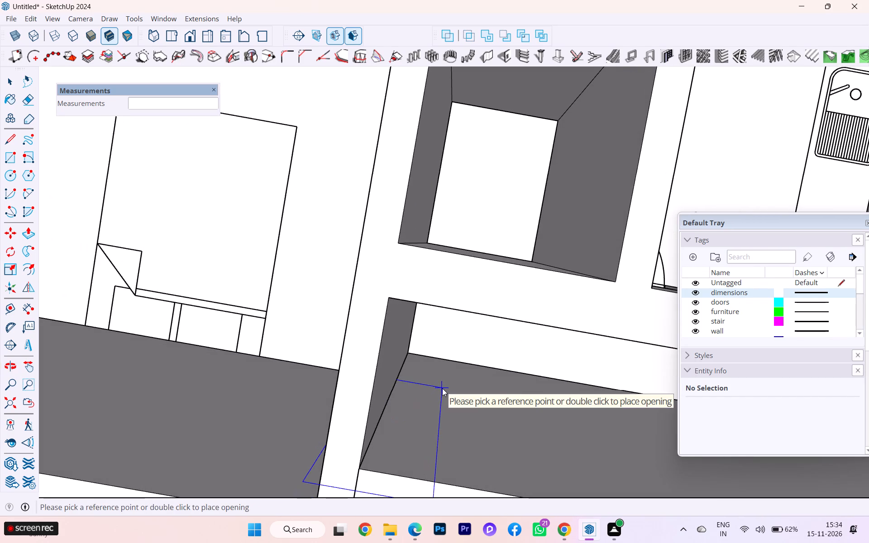
Place the 1'8 by 7' opening at floor level in the pooja room's passage wall, from inside the pooja room, and leave the tool.
scroll(498, 366, "down", 4)
middle_click_drag(518, 131, 520, 1)
middle_click_drag(501, 81, 483, 147)
scroll(487, 171, "up", 3)
double_click(483, 195)
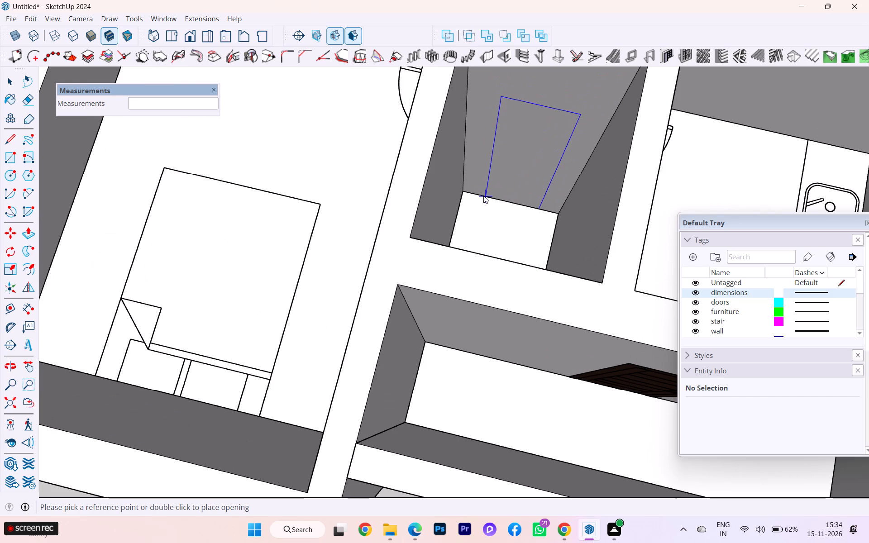
scroll(543, 190, "down", 1)
middle_click_drag(543, 190, 51, 175)
scroll(396, 265, "down", 1)
middle_click_drag(307, 269, 15, 177)
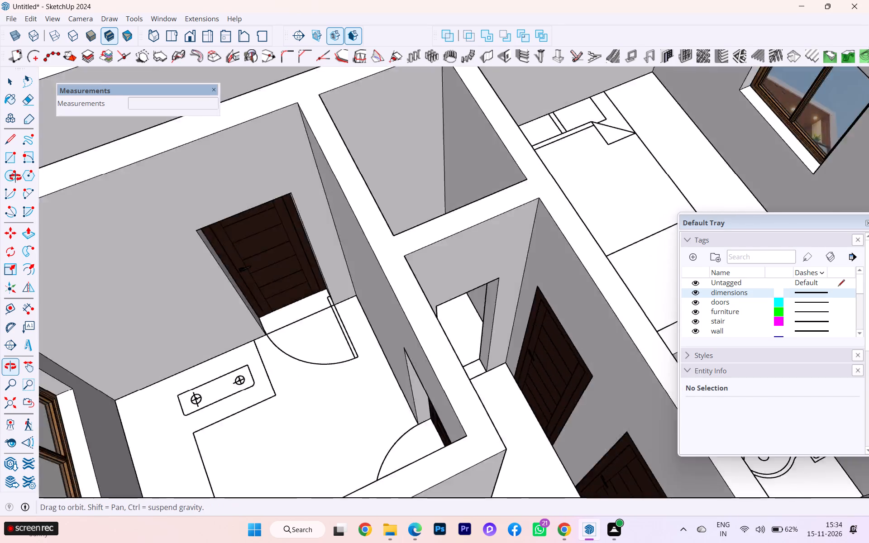
middle_click_drag(15, 177, 0, 157)
left_click(0, 81)
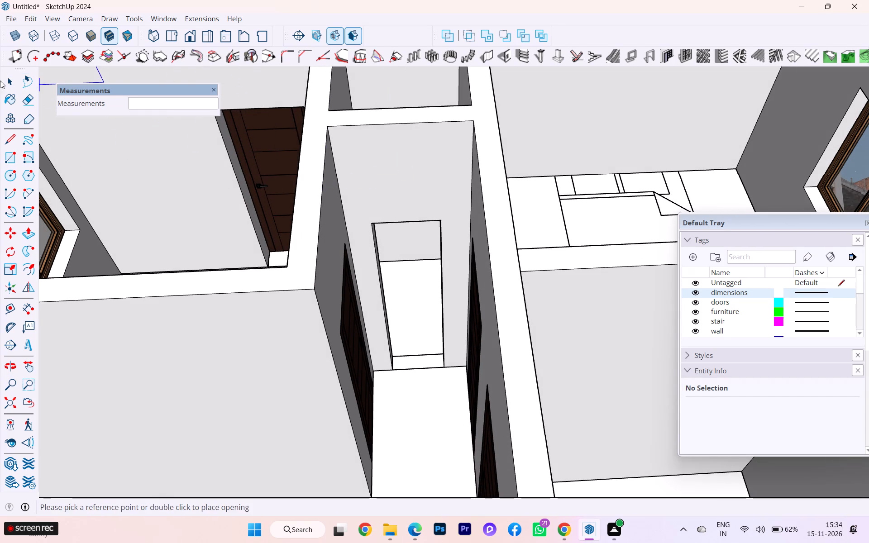
left_click(7, 81)
Open the wall group for editing, working from the passage and pooja room area.
scroll(296, 153, "down", 1)
scroll(306, 157, "up", 1)
scroll(308, 159, "down", 4)
scroll(318, 165, "up", 2)
scroll(336, 183, "down", 2)
left_click(291, 159)
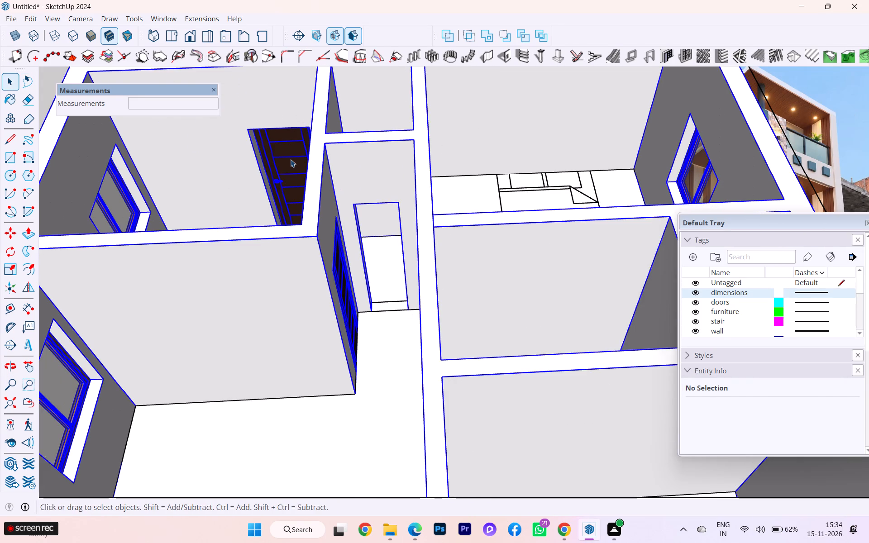
double_click(288, 158)
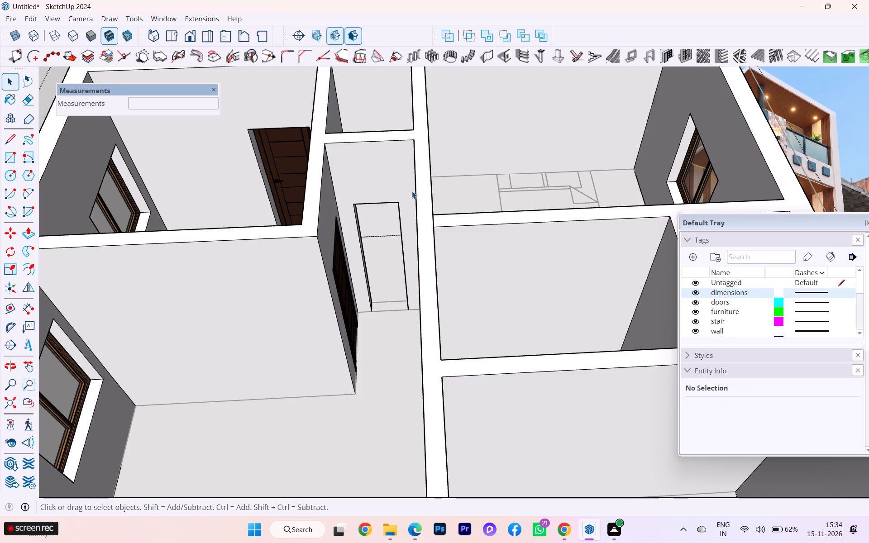
left_click(412, 191)
left_click(412, 191)
left_click(419, 188)
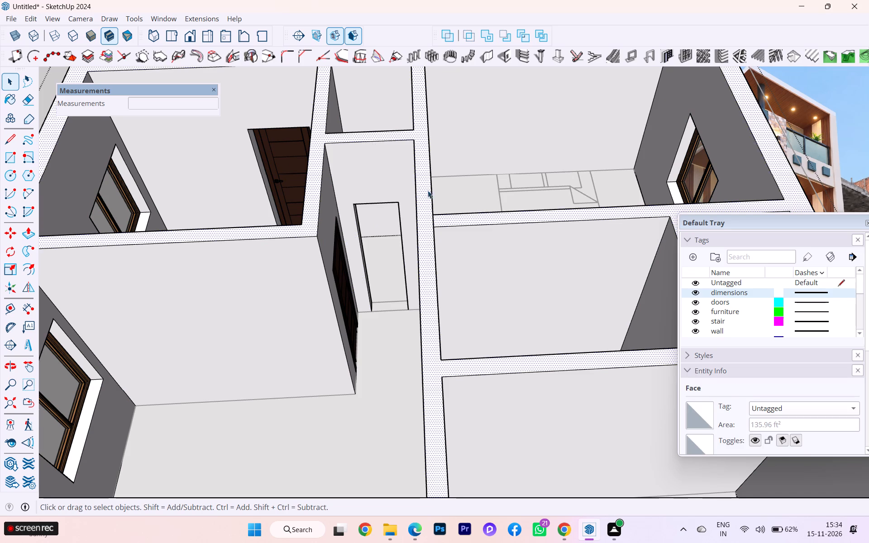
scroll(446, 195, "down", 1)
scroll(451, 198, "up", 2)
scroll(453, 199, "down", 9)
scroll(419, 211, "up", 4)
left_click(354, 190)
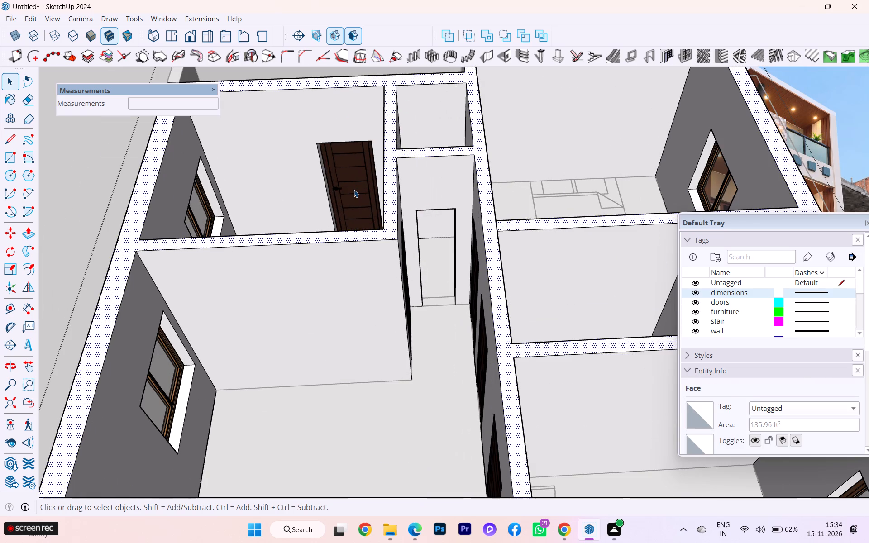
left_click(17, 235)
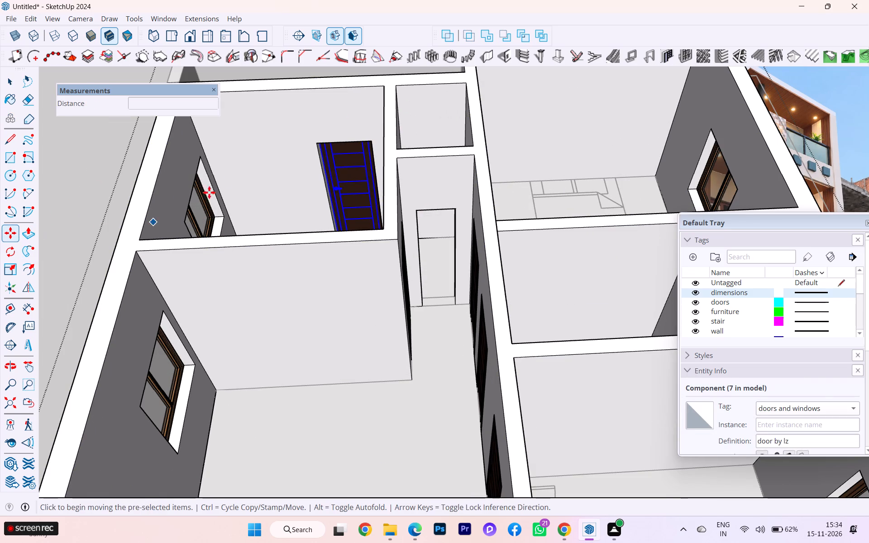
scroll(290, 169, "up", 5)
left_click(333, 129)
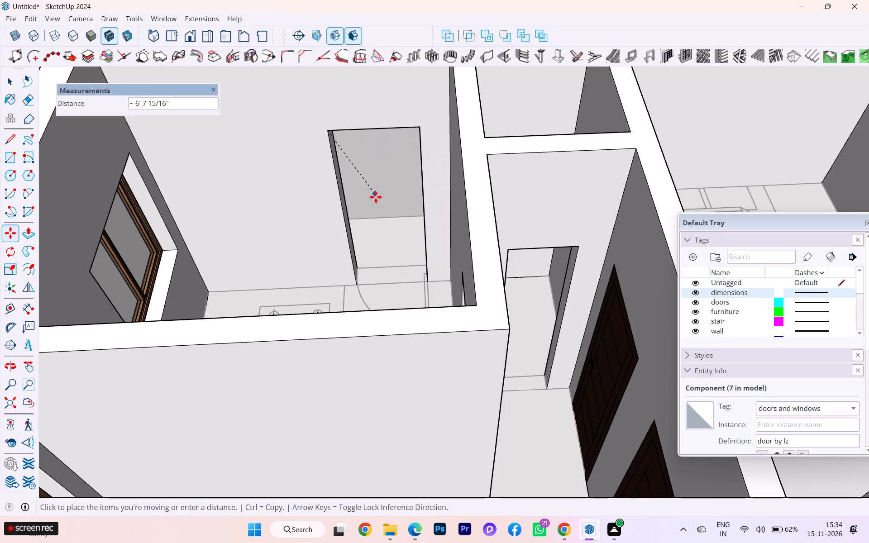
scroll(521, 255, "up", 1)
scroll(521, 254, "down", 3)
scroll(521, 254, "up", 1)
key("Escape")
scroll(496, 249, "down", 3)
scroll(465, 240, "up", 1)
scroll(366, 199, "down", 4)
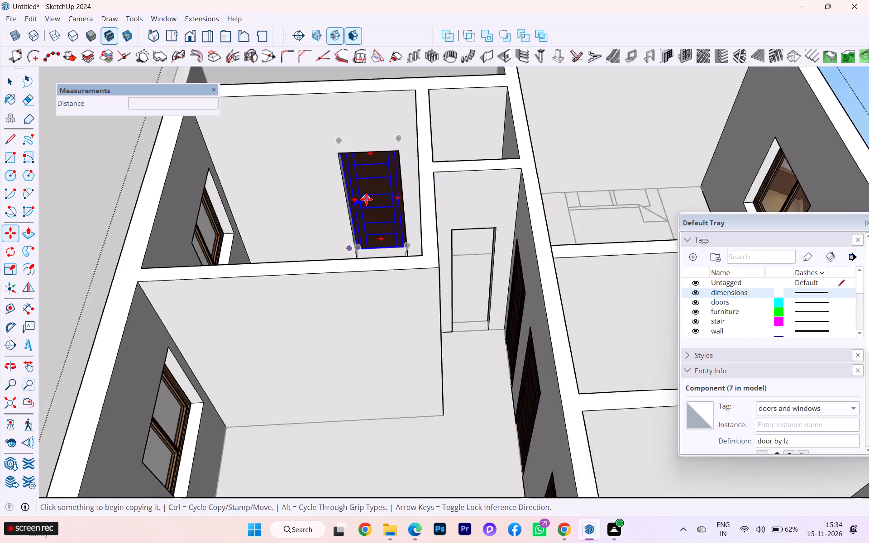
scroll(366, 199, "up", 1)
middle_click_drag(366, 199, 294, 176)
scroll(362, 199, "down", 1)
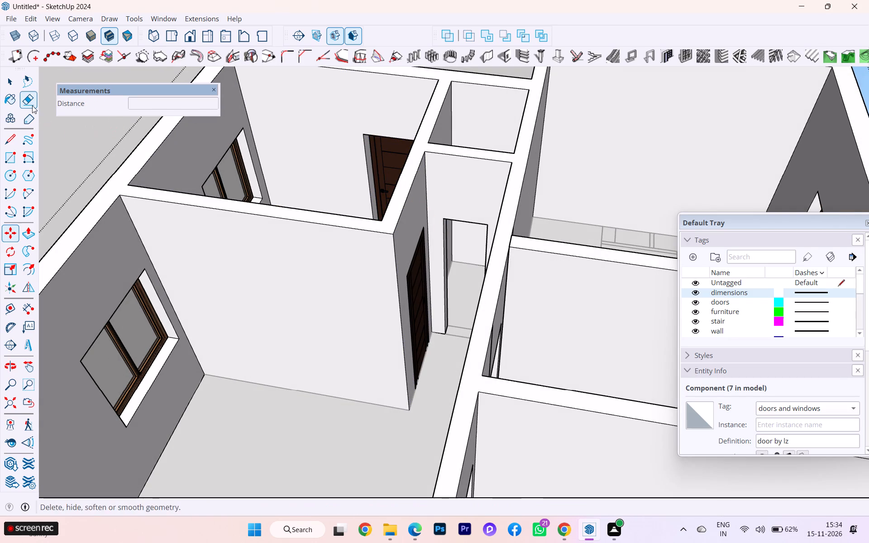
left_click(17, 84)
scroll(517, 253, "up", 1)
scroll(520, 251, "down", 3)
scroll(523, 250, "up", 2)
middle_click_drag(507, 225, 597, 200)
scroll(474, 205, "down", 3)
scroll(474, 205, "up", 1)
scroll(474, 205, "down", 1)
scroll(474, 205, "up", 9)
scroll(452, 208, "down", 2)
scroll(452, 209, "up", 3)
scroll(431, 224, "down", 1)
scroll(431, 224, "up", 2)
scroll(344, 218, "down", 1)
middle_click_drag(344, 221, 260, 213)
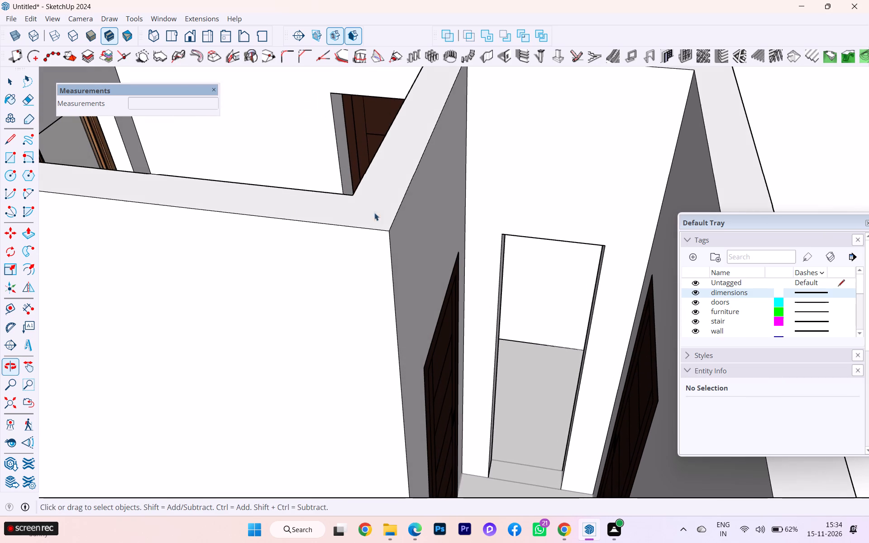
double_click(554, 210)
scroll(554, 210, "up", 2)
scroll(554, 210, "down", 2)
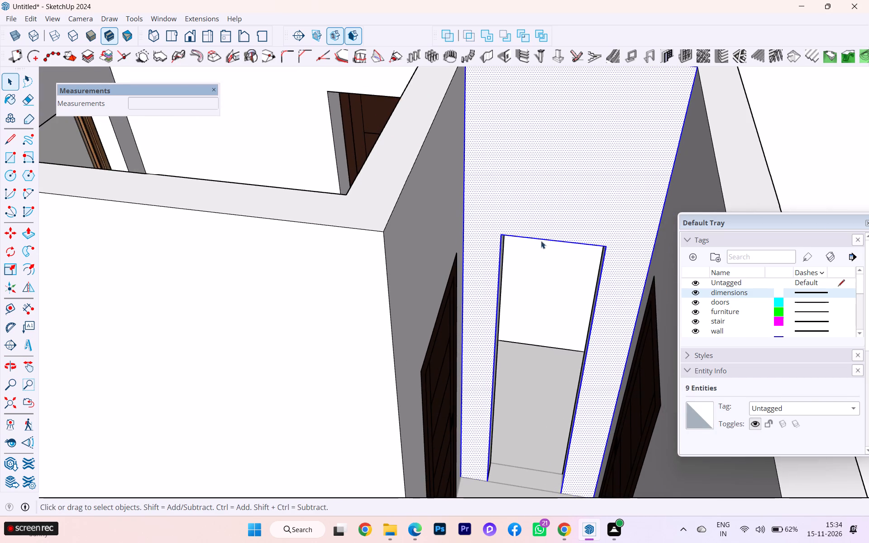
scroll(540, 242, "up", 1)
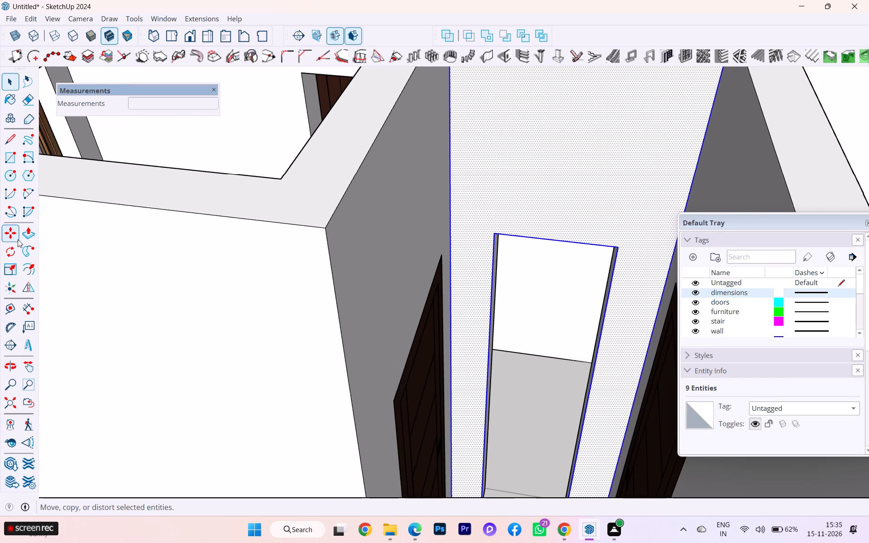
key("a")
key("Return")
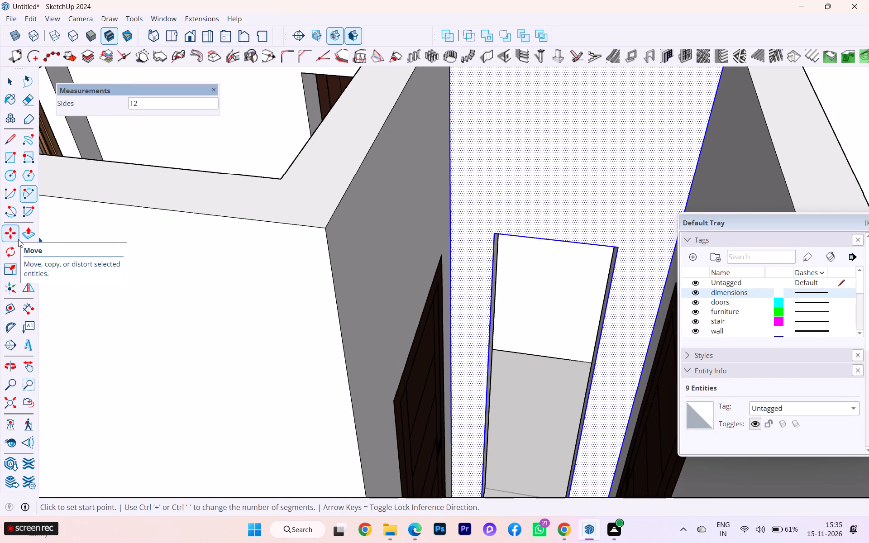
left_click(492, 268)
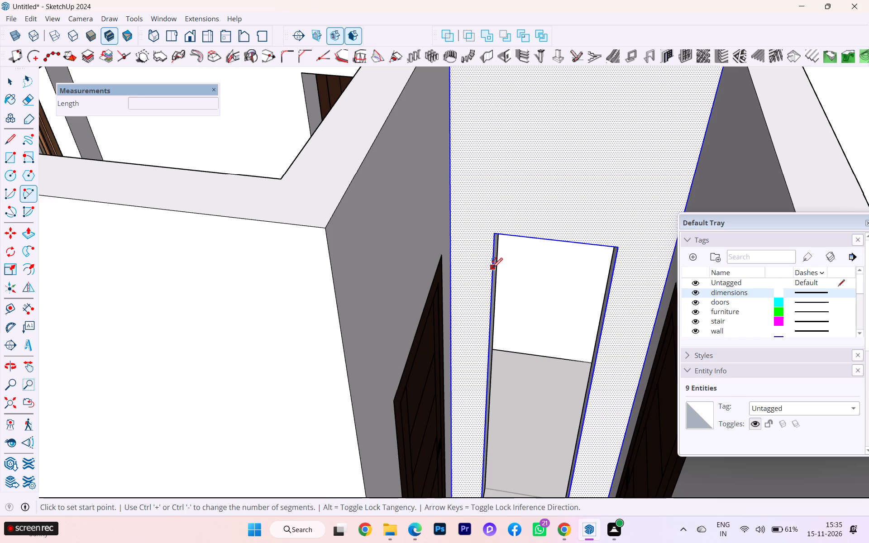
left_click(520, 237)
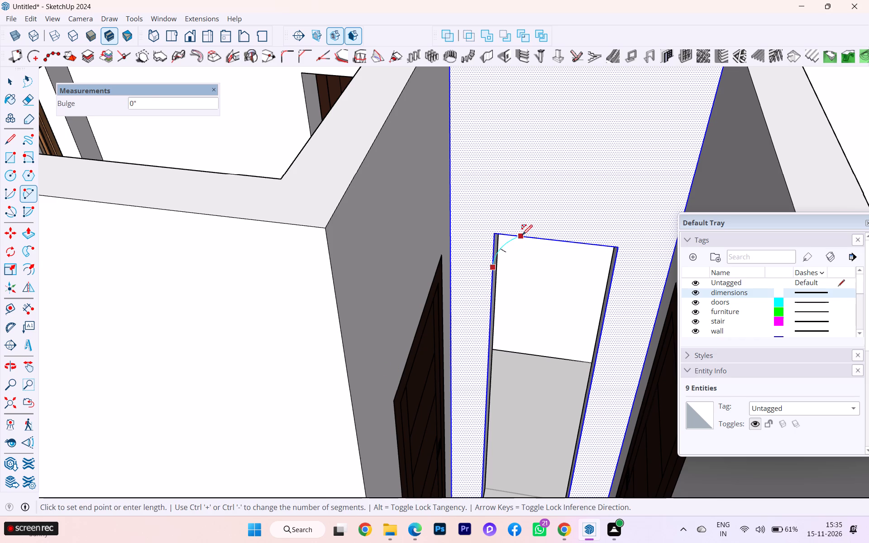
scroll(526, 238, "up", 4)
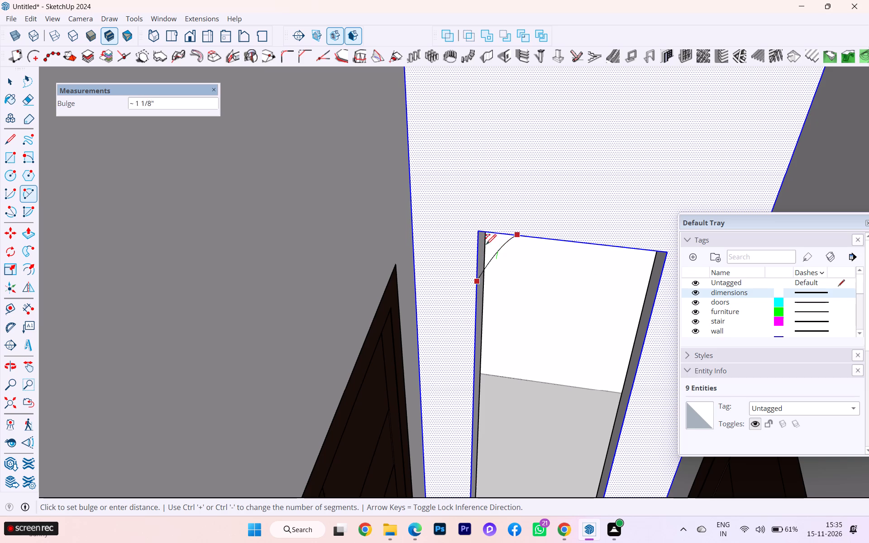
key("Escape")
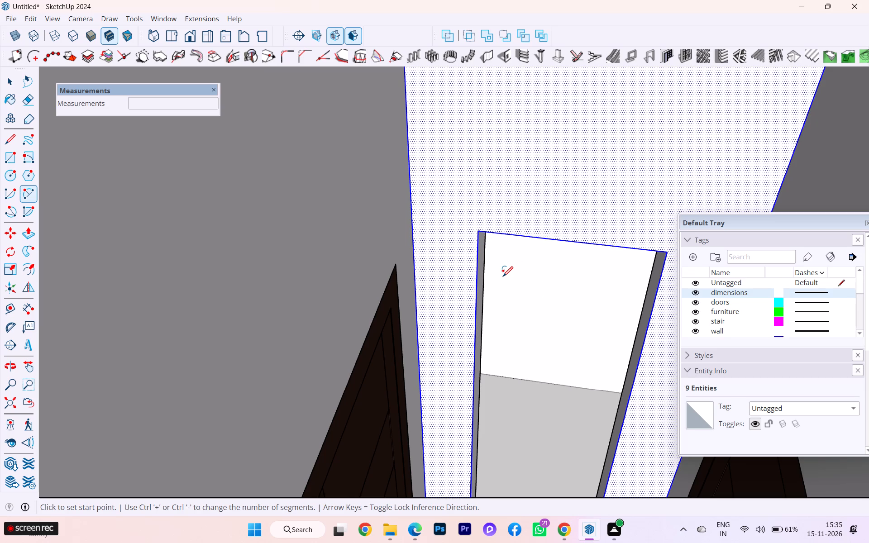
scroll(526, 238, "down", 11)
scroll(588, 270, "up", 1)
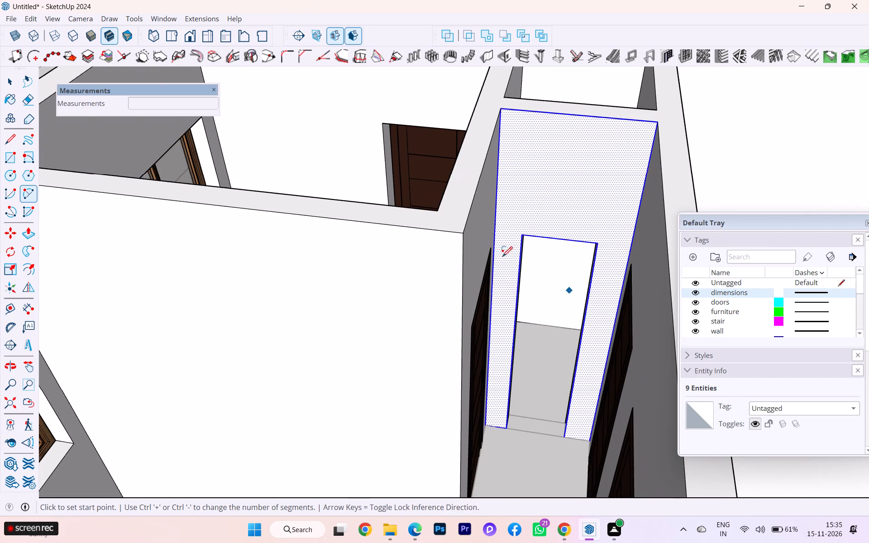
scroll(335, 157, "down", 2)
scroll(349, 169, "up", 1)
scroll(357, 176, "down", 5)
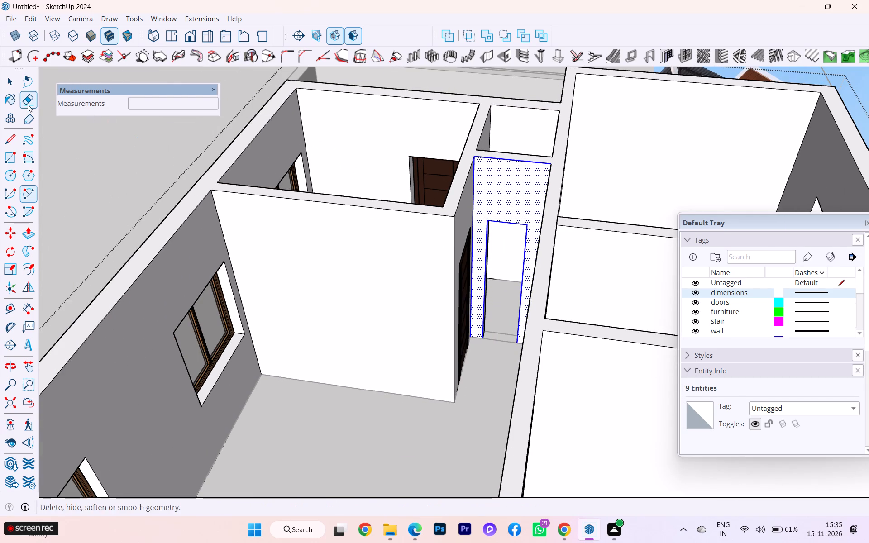
Clear the face selection, close the wall group and reopen it for editing.
left_click(16, 86)
left_click(67, 152)
scroll(482, 193, "up", 2)
left_click(486, 190)
double_click(486, 190)
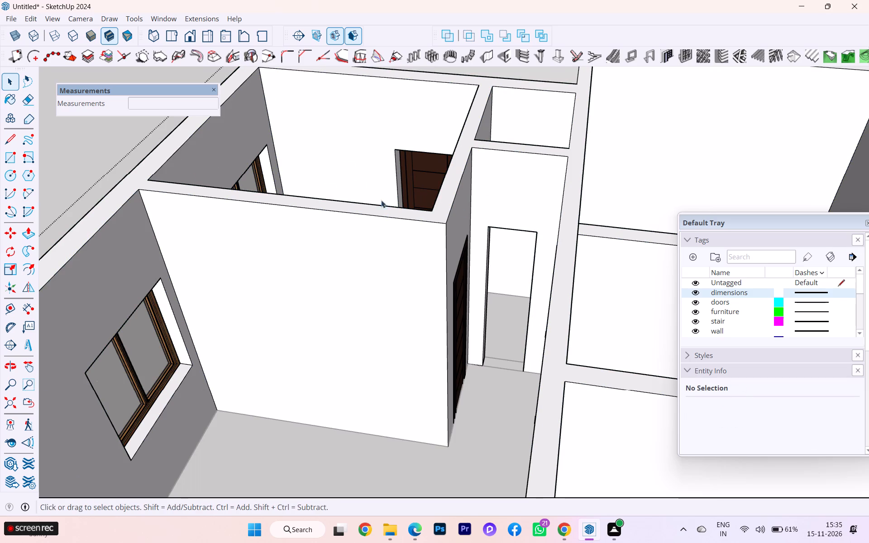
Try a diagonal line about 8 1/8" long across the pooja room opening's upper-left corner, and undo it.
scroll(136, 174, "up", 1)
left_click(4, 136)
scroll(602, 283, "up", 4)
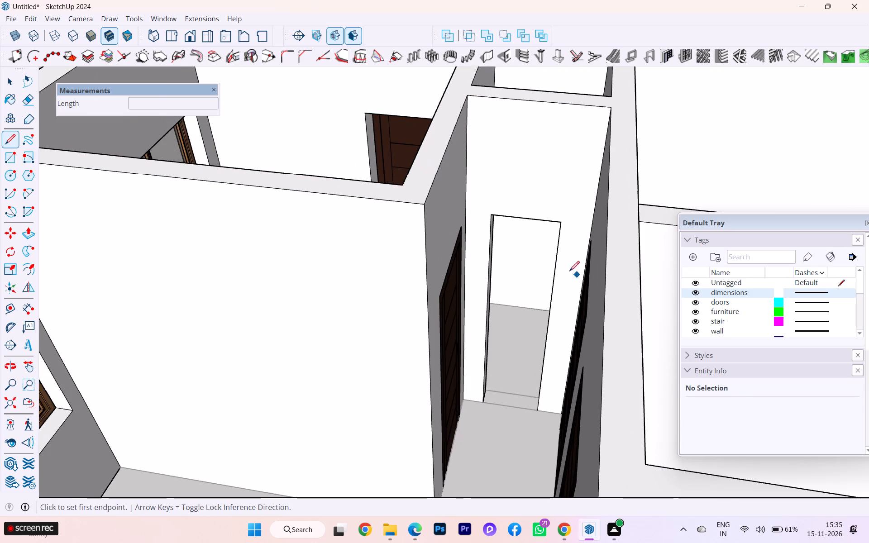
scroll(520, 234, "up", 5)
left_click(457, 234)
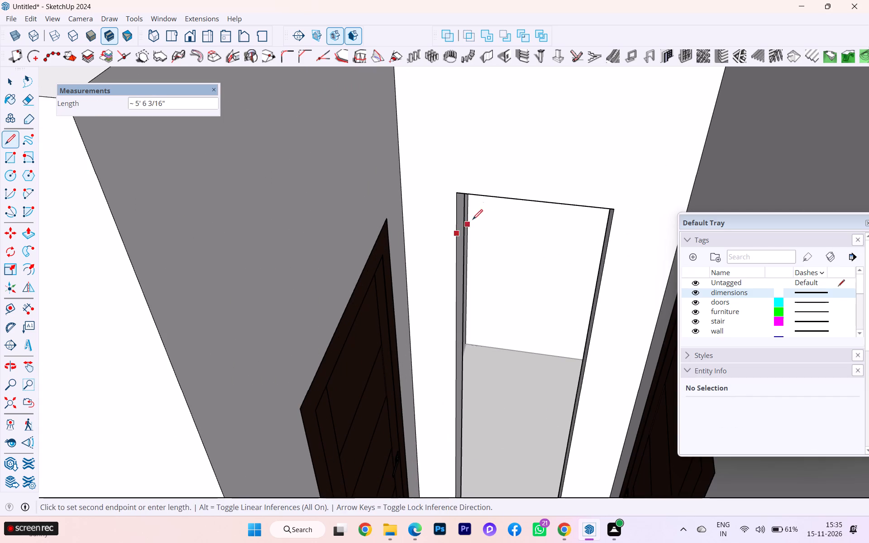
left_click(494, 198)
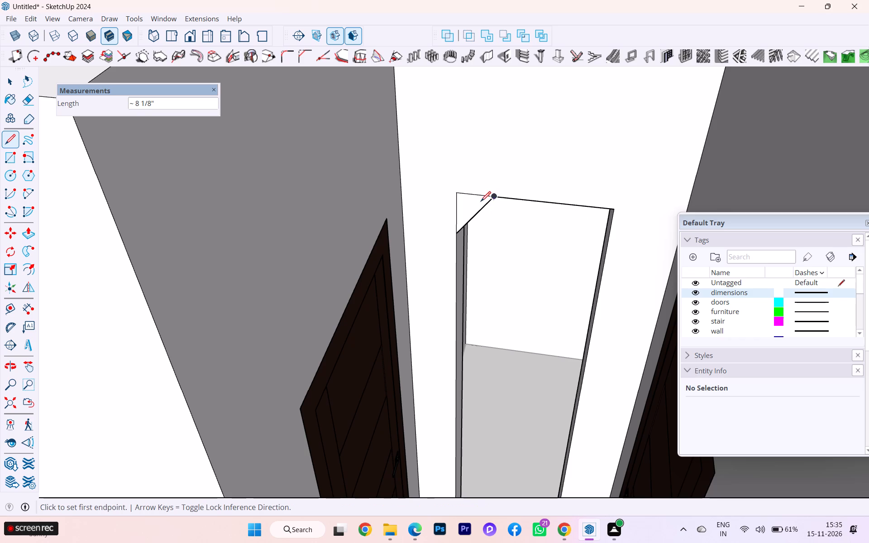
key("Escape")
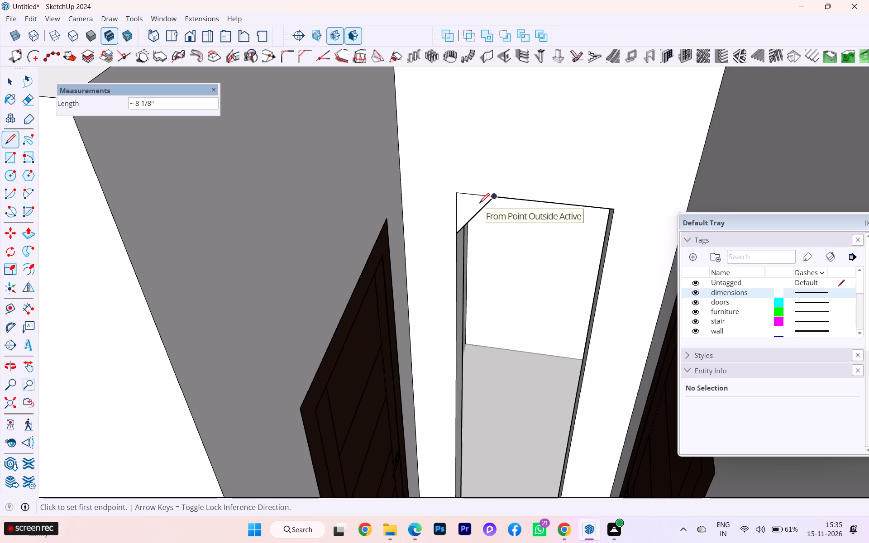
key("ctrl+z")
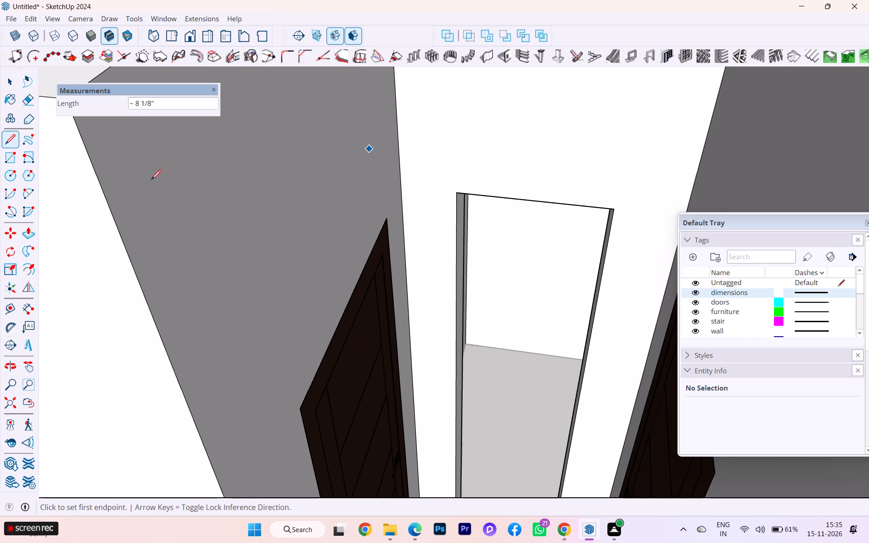
Draw a 2 Point Arc with a bulge of about 13/16" across the pooja room opening's upper-left corner, on the passage side.
left_click(20, 197)
scroll(392, 258, "up", 1)
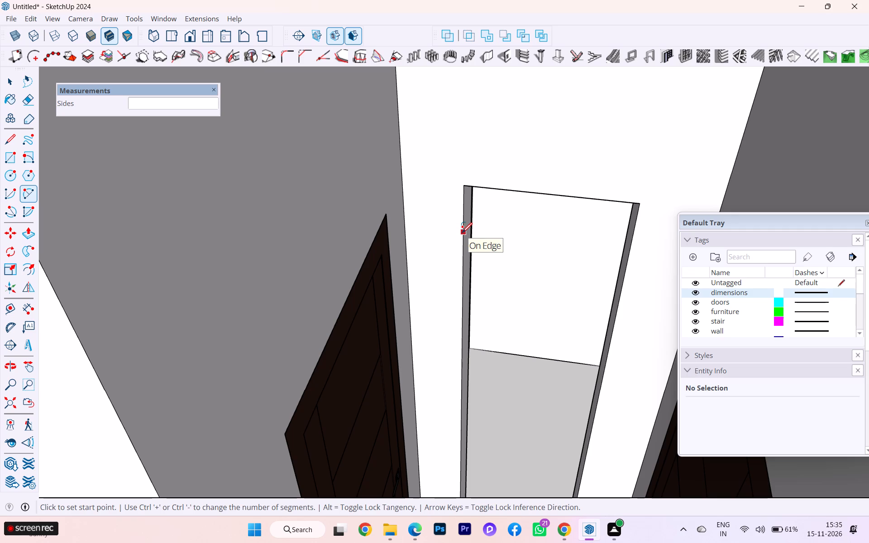
left_click(462, 233)
left_click(506, 191)
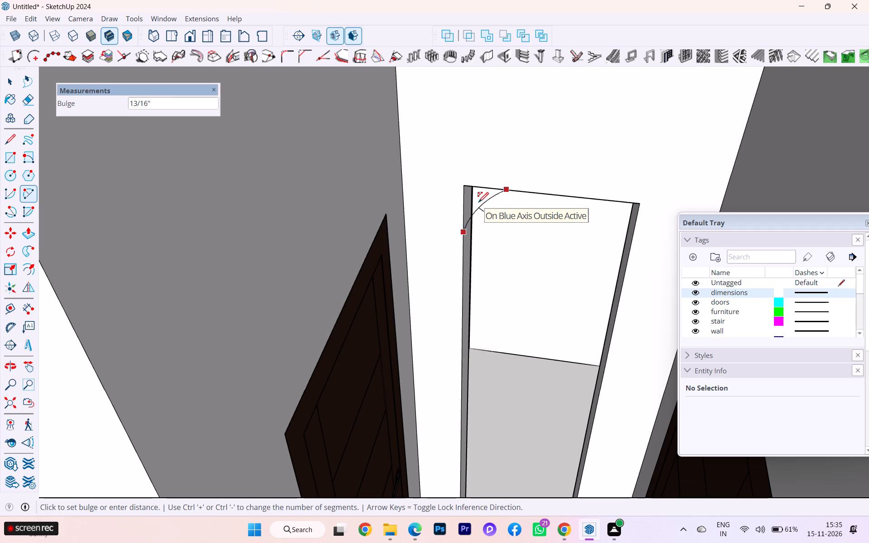
left_click(478, 202)
scroll(478, 202, "up", 3)
scroll(478, 202, "down", 7)
scroll(502, 270, "up", 2)
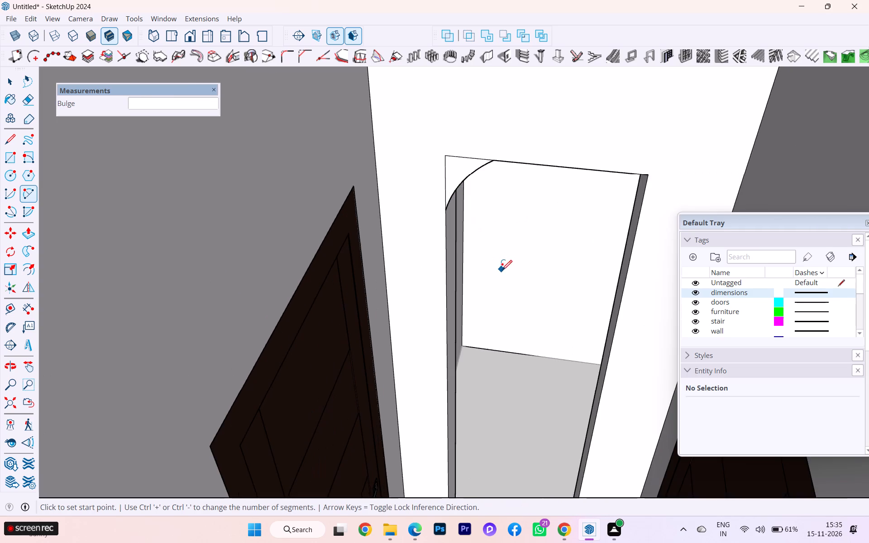
Draw a smaller arc of about 3 5/16" radius across the opening's upper-right corner and leave the arc tool.
scroll(571, 269, "down", 2)
middle_click_drag(473, 250, 463, 228)
scroll(568, 176, "up", 1)
scroll(571, 174, "down", 2)
scroll(572, 174, "up", 2)
scroll(568, 175, "down", 2)
scroll(568, 175, "up", 4)
scroll(565, 172, "down", 2)
scroll(565, 172, "up", 1)
scroll(556, 177, "down", 1)
middle_click_drag(521, 187, 470, 198)
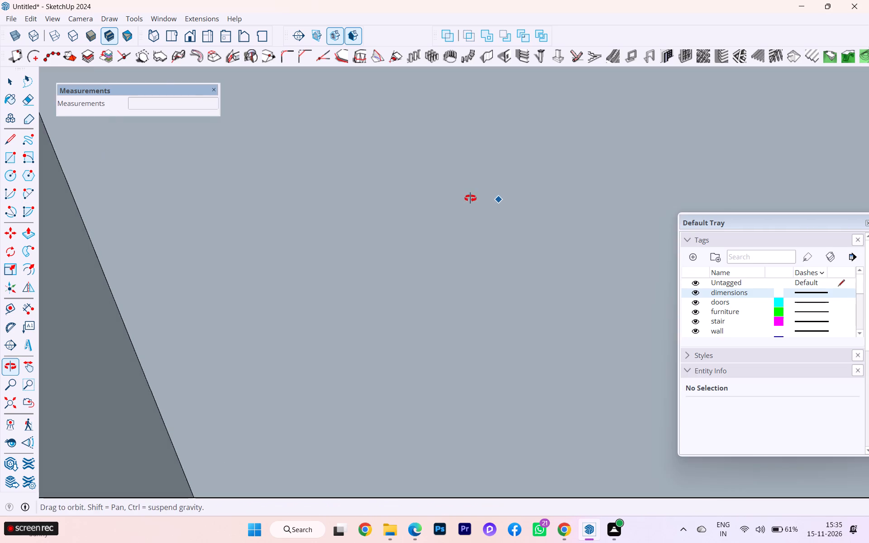
middle_click_drag(470, 198, 522, 201)
scroll(522, 201, "down", 1)
scroll(529, 201, "up", 5)
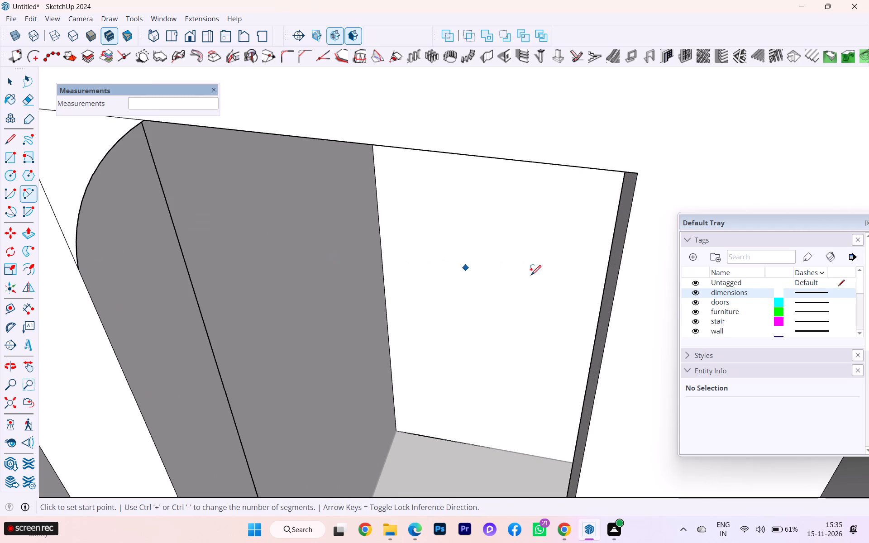
left_click(565, 167)
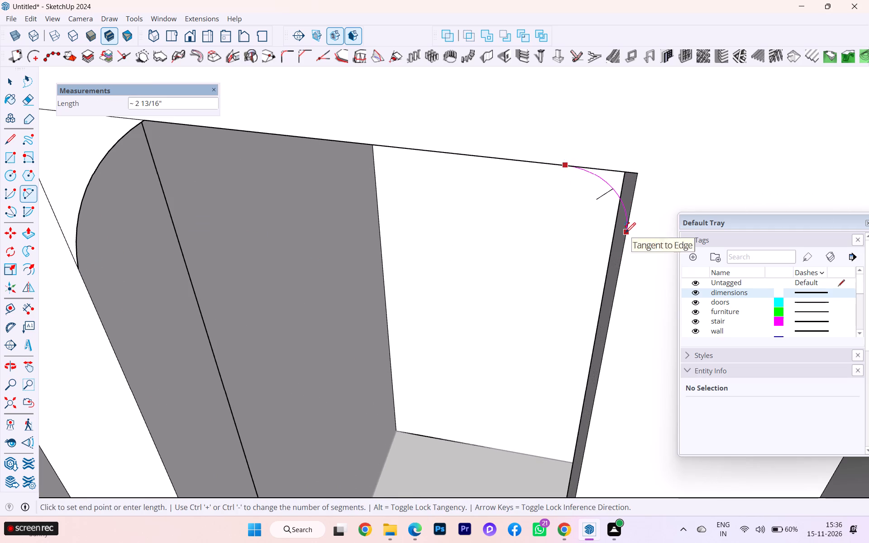
left_click(628, 236)
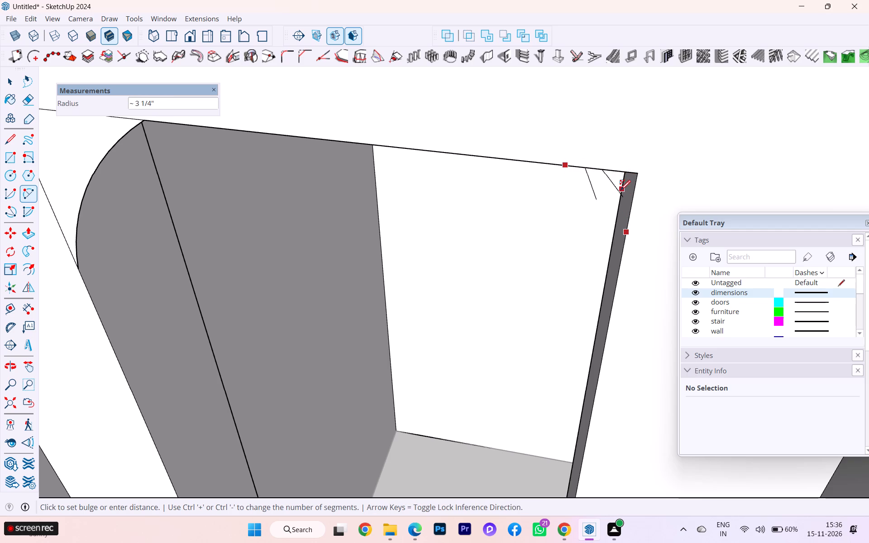
scroll(632, 195, "down", 1)
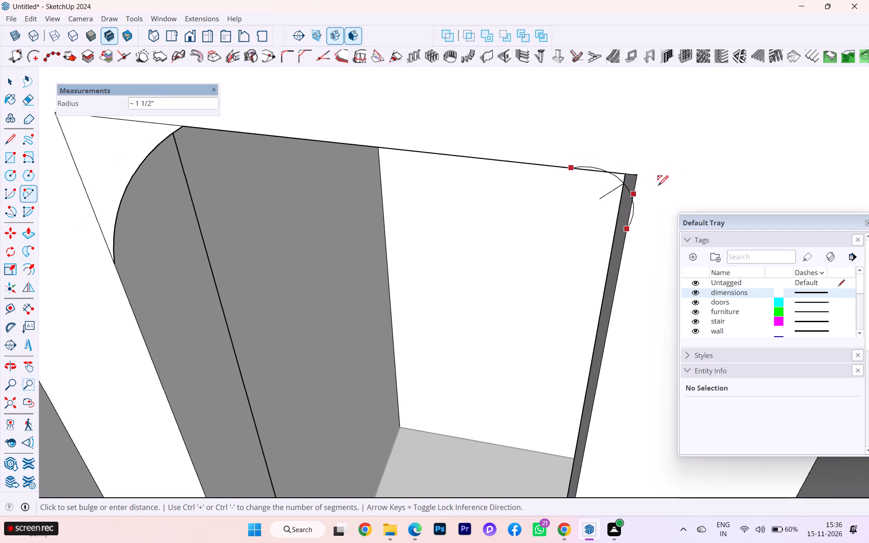
middle_click_drag(670, 178, 711, 139)
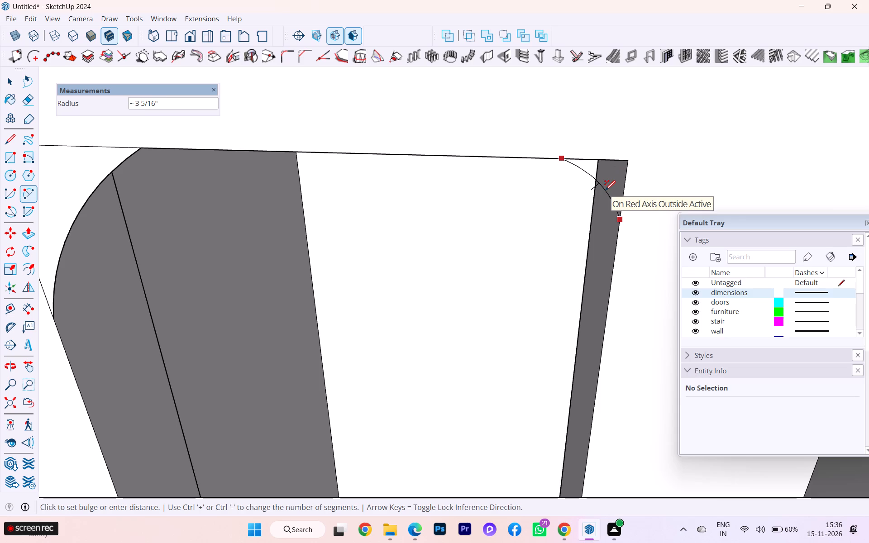
left_click(605, 191)
scroll(613, 197, "down", 1)
scroll(615, 200, "up", 1)
scroll(616, 200, "down", 1)
scroll(560, 198, "down", 2)
scroll(540, 203, "up", 1)
scroll(537, 203, "down", 3)
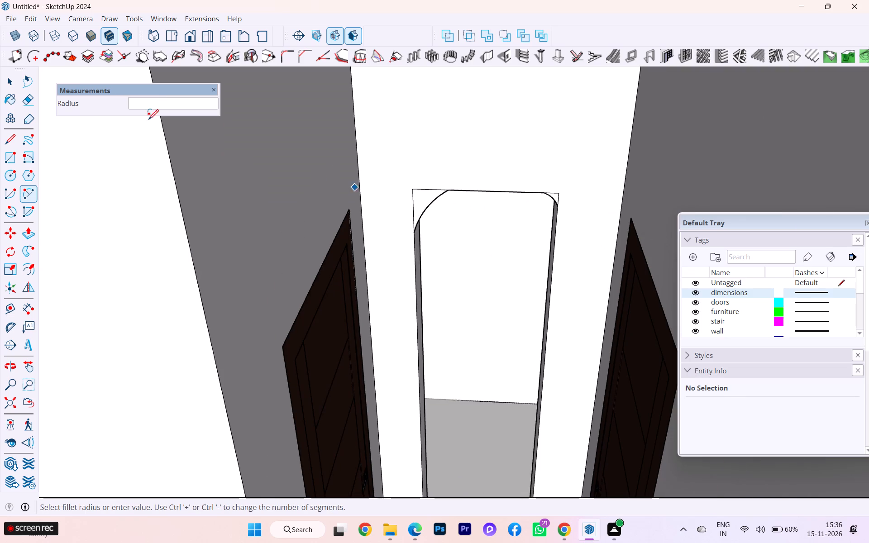
left_click(4, 82)
scroll(479, 219, "up", 4)
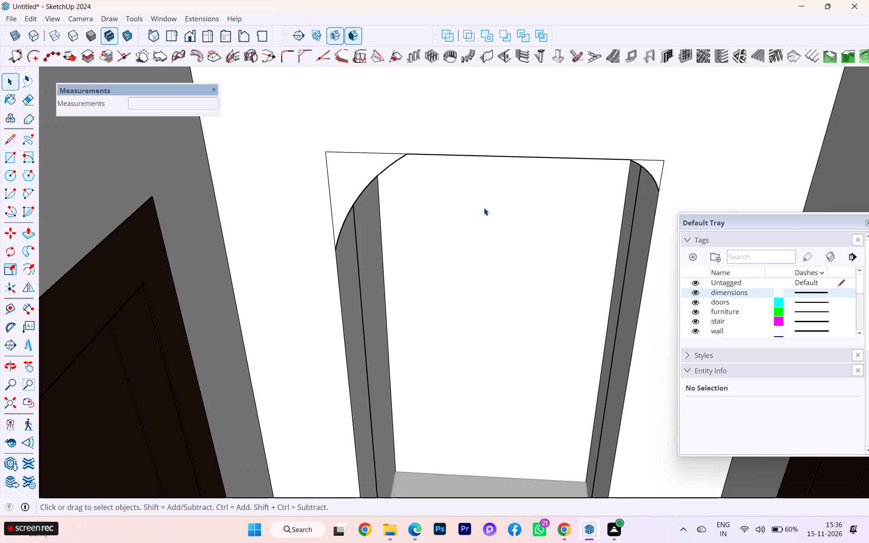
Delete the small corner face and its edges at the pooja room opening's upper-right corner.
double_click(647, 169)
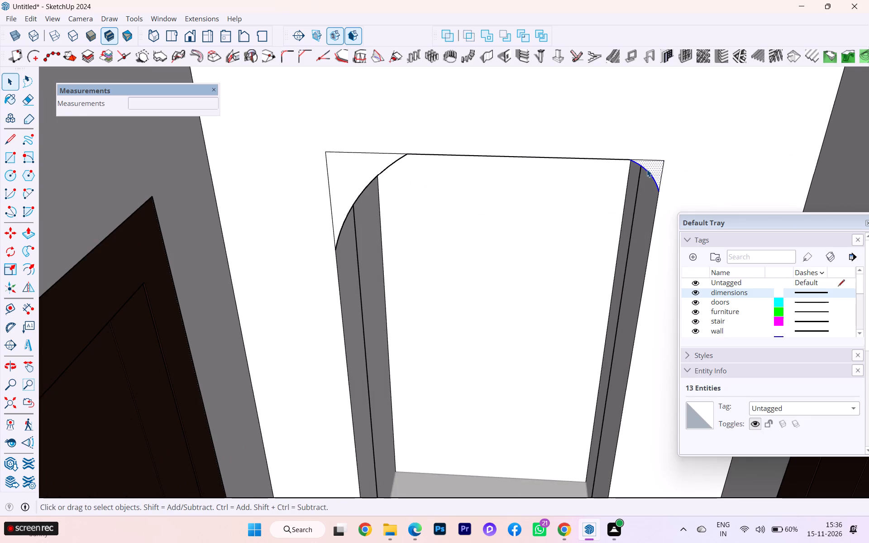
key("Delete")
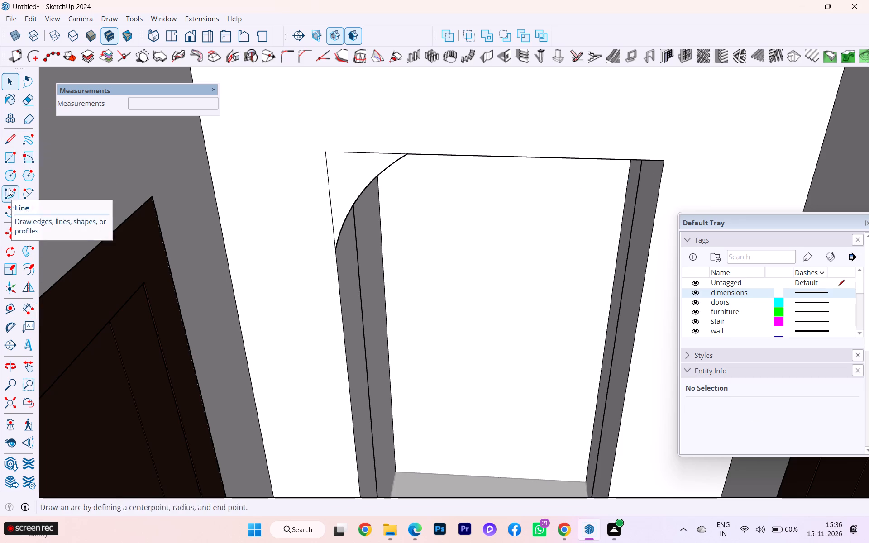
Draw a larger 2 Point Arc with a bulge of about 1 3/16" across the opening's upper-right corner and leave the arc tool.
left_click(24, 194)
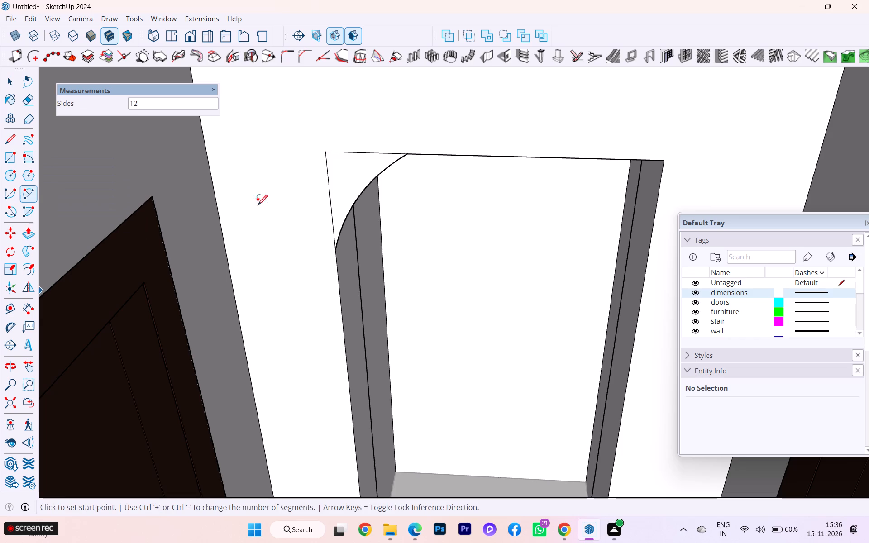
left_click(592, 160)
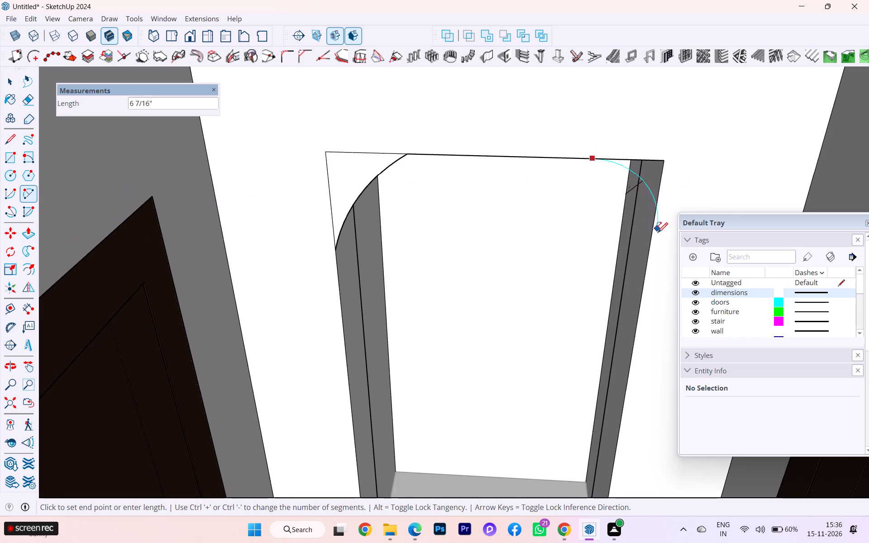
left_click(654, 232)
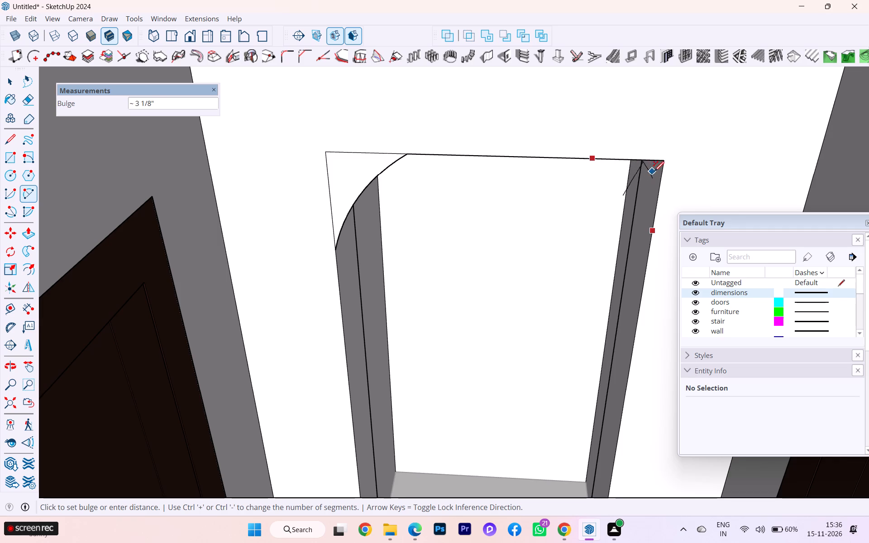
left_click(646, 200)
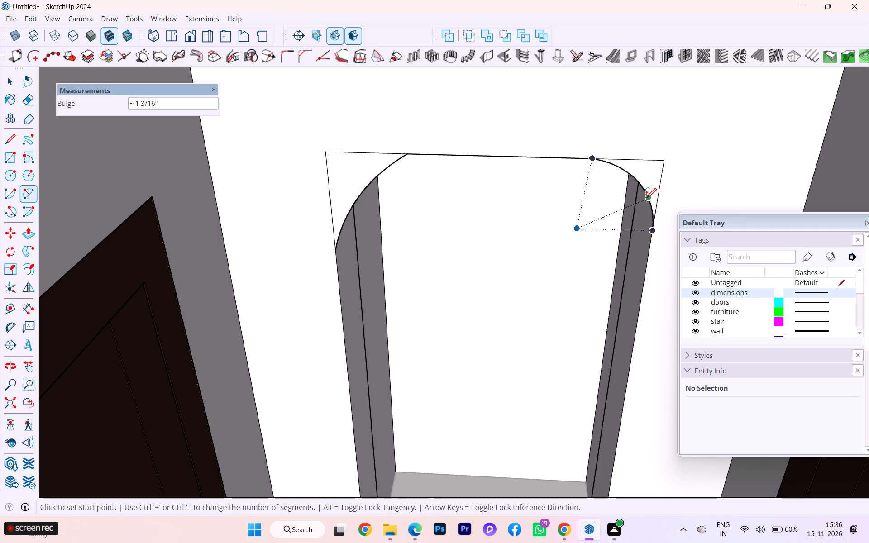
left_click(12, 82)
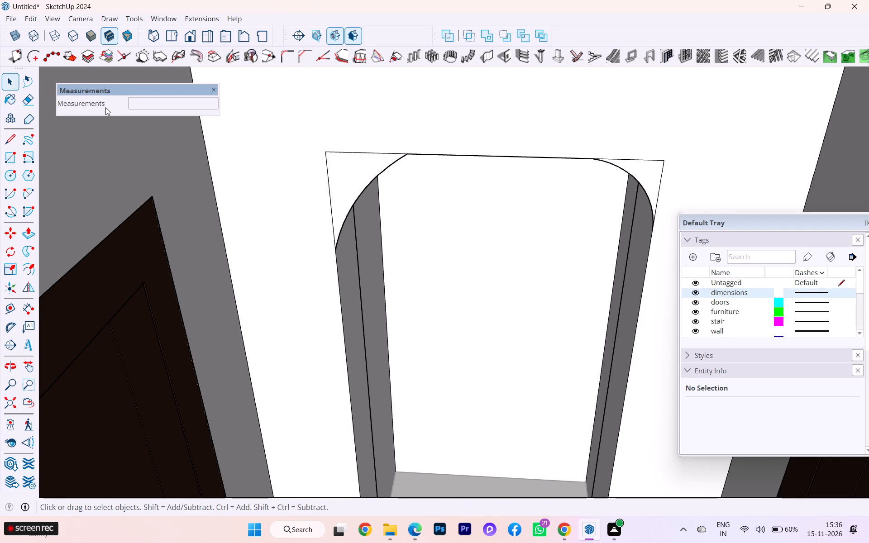
Select the upper-left corner face and the passage-side wall face above the opening to examine their boundaries.
double_click(371, 168)
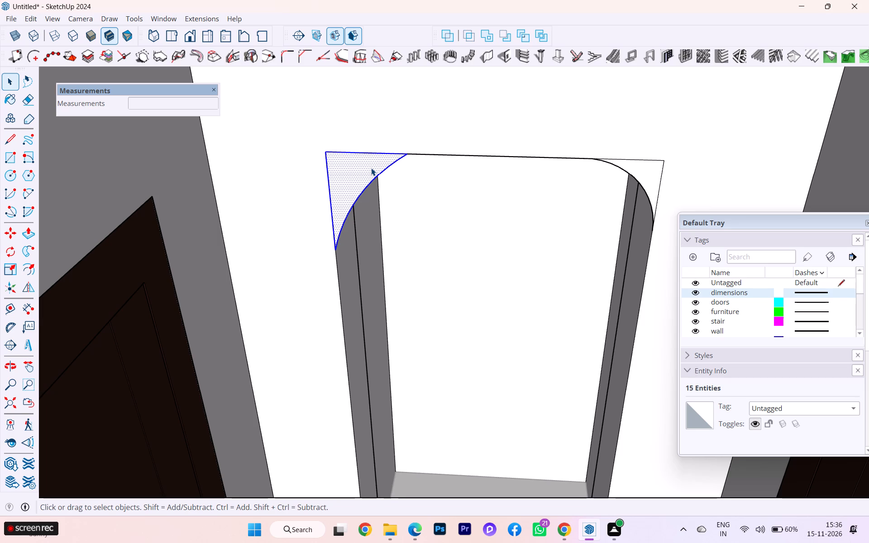
left_click(288, 172)
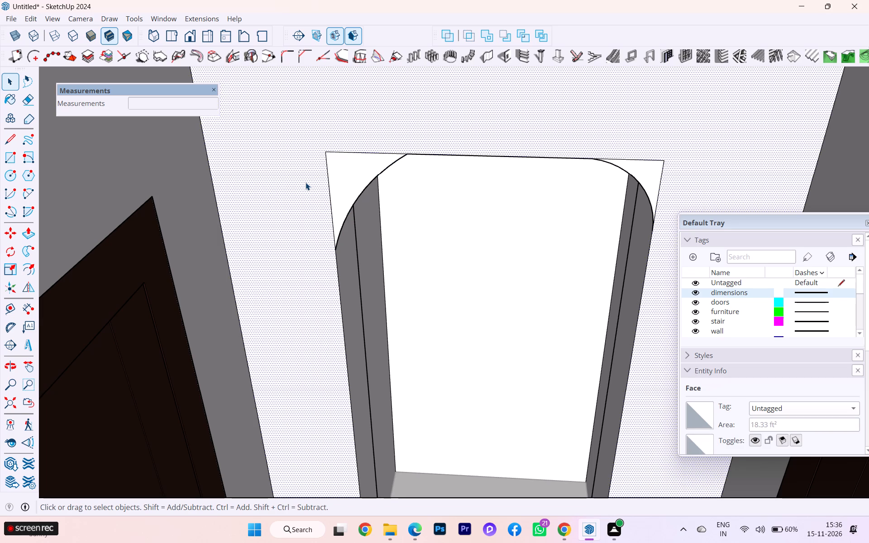
scroll(306, 182, "down", 3)
scroll(311, 188, "up", 2)
scroll(313, 190, "down", 2)
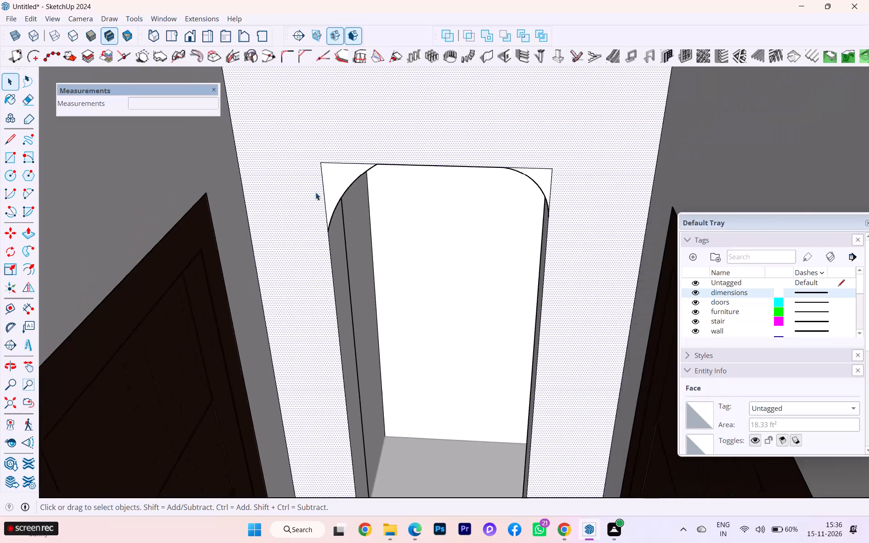
scroll(315, 192, "down", 2)
middle_click_drag(322, 201, 338, 284)
scroll(332, 265, "down", 1)
double_click(325, 276)
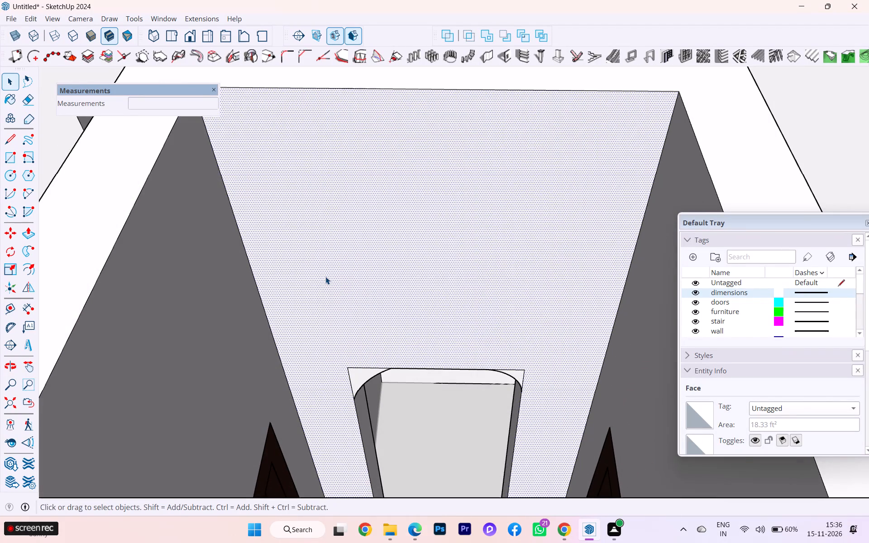
scroll(327, 272, "down", 4)
triple_click(328, 261)
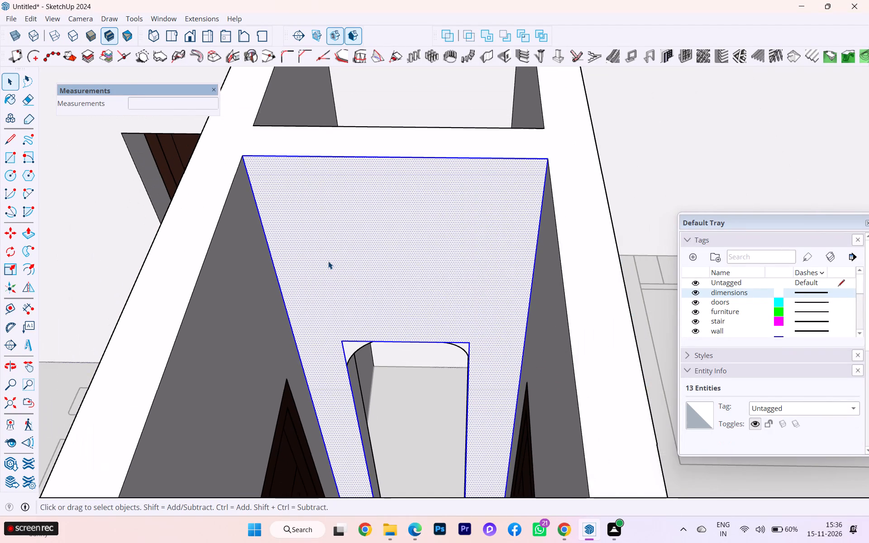
double_click(328, 257)
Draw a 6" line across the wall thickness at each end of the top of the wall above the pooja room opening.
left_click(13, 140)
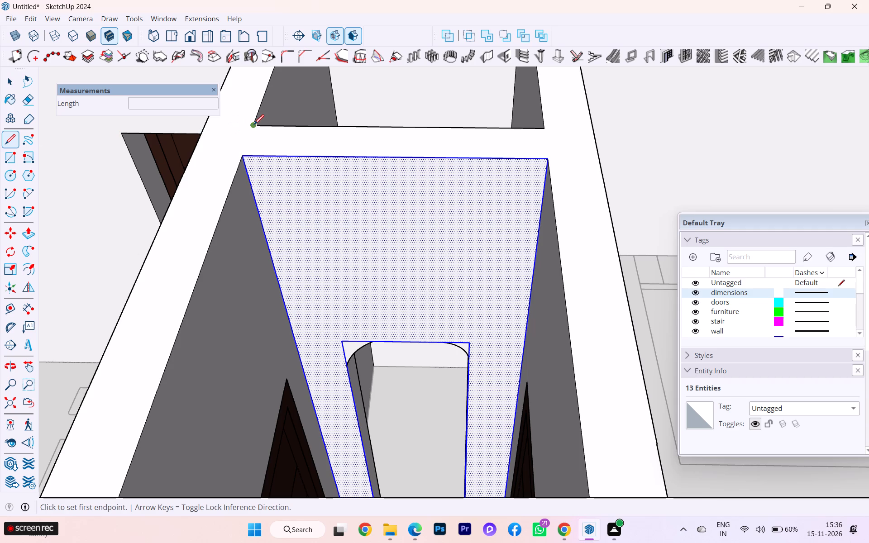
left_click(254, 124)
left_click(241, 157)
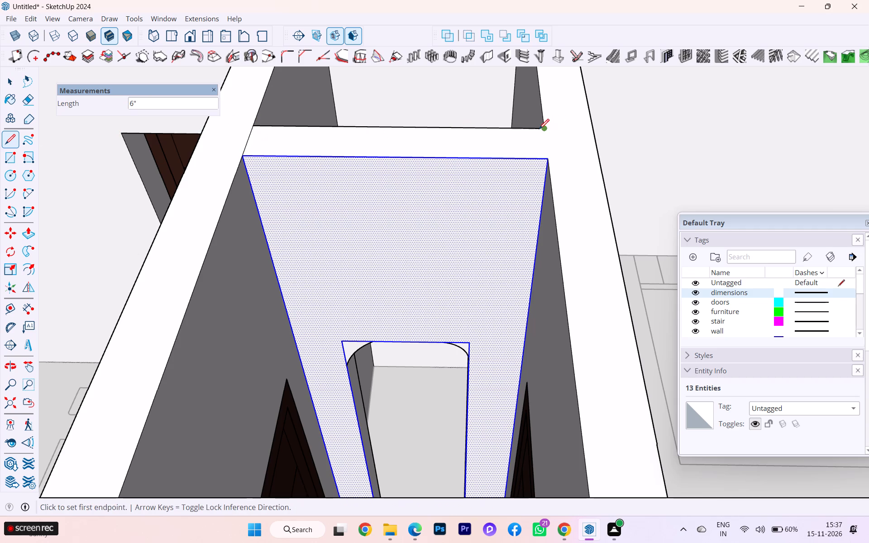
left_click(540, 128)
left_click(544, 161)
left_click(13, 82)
Select the opening's upper-left and upper-right corner faces to examine how the arcs divide them from the wall face.
left_click(377, 302)
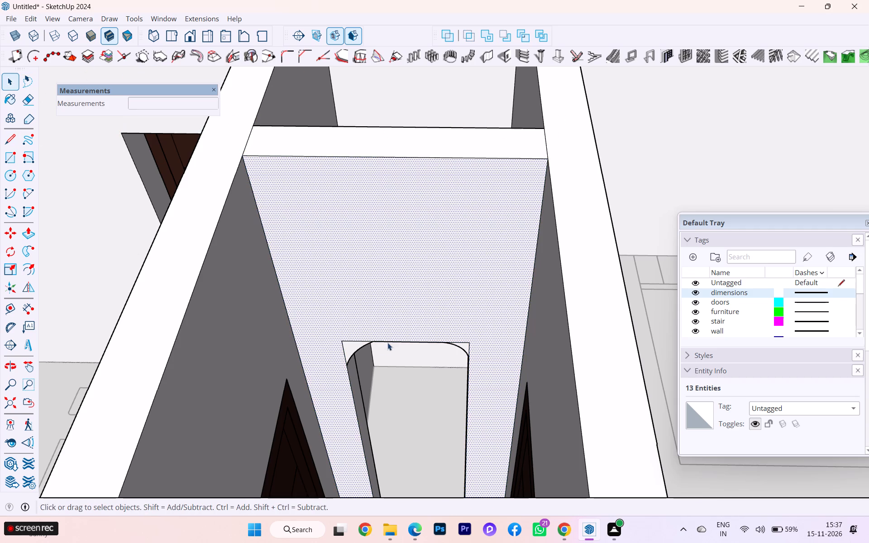
left_click(349, 346)
scroll(356, 344, "up", 8)
scroll(356, 345, "down", 2)
scroll(356, 345, "up", 2)
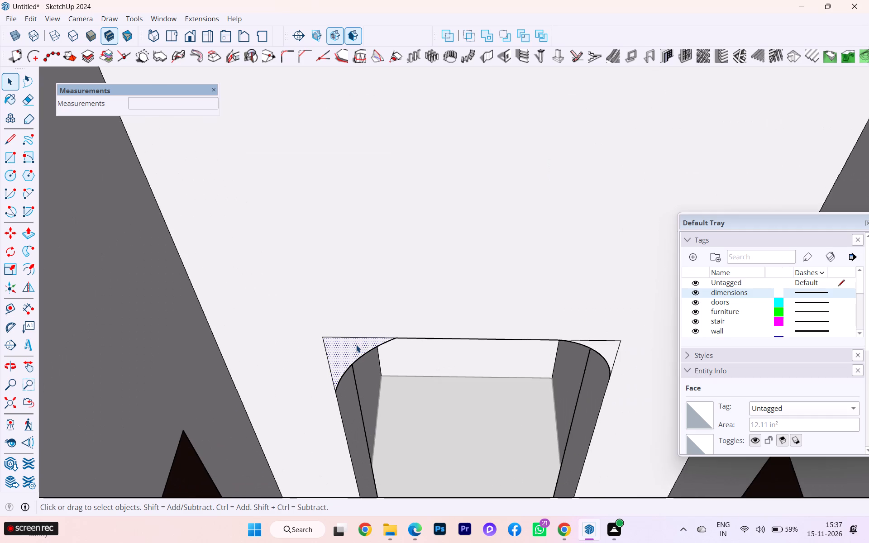
left_click(615, 348)
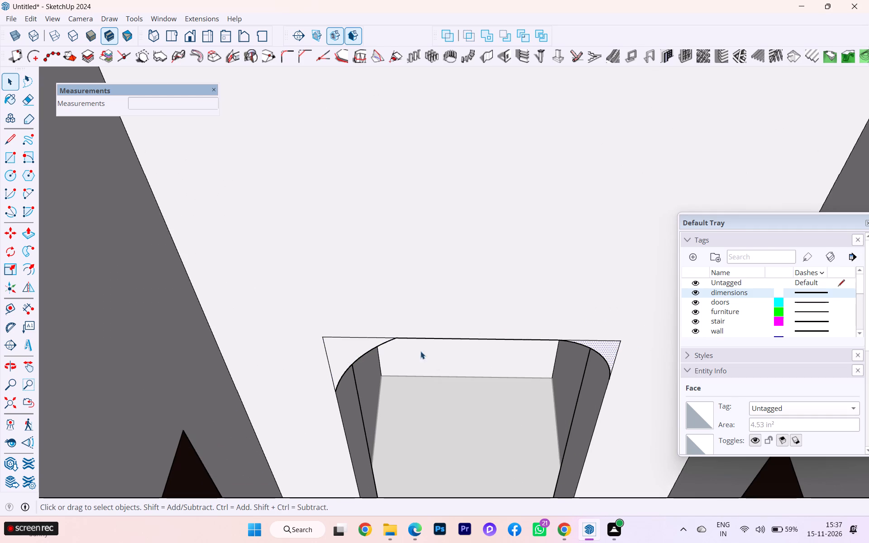
double_click(349, 351)
scroll(349, 351, "down", 1)
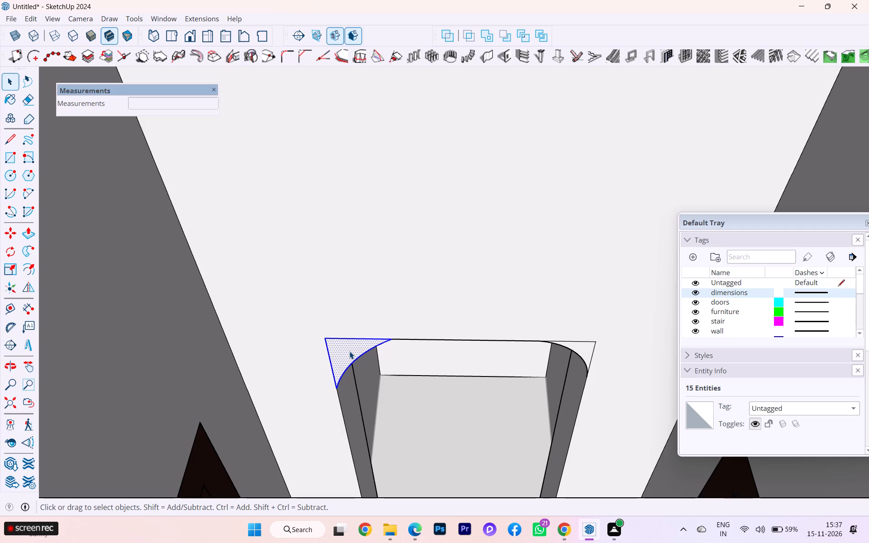
left_click(314, 295)
left_click(348, 349)
Select the wall face above the opening and its connected geometry to examine what it joins, and clear the selection.
left_click(338, 315)
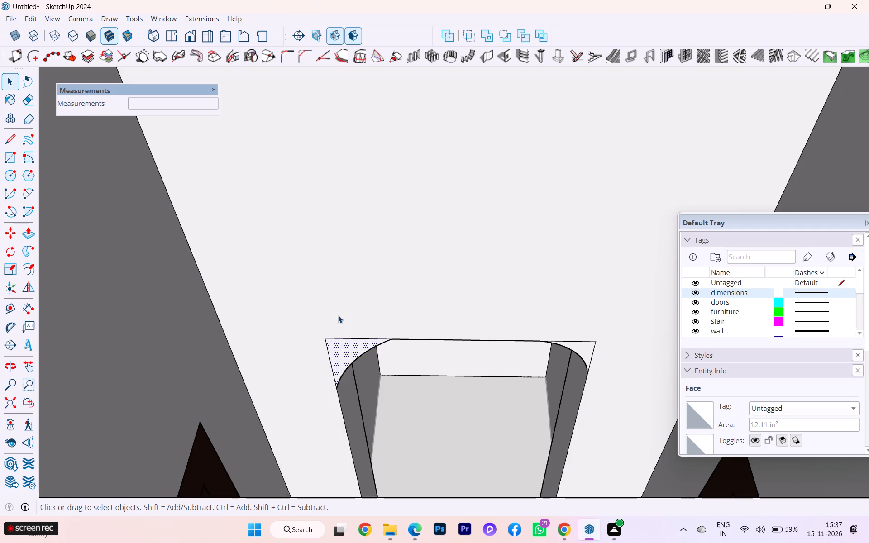
scroll(350, 296, "down", 2)
scroll(364, 302, "up", 1)
scroll(367, 303, "down", 12)
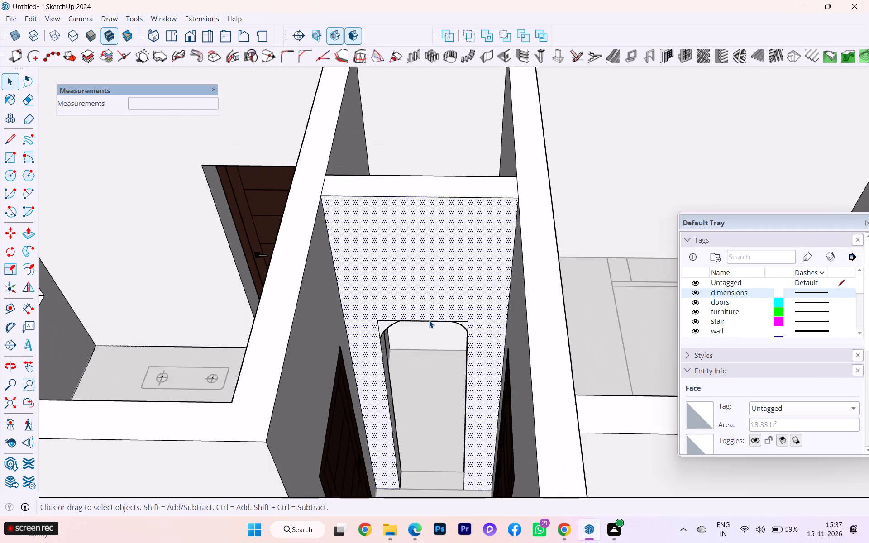
scroll(429, 320, "down", 4)
triple_click(414, 297)
triple_click(414, 297)
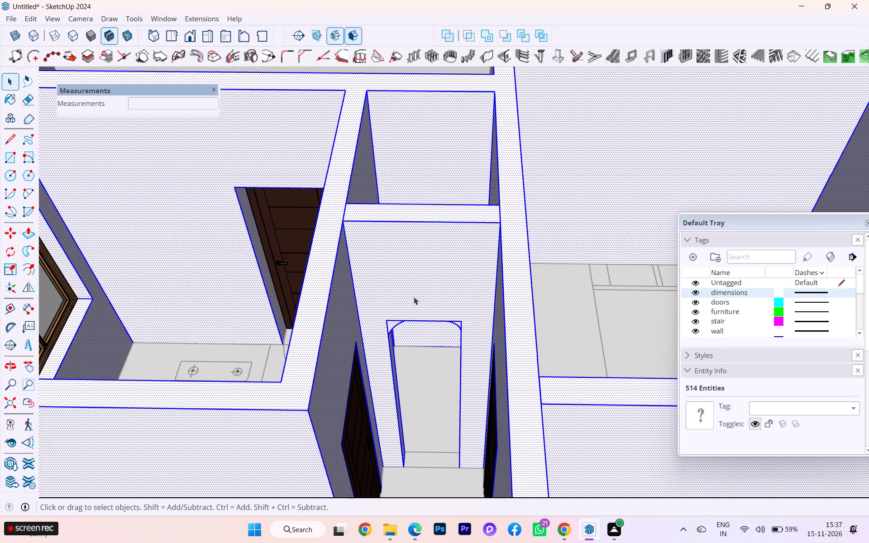
double_click(414, 297)
scroll(392, 307, "up", 6)
scroll(392, 307, "down", 2)
scroll(392, 307, "up", 4)
left_click(436, 369)
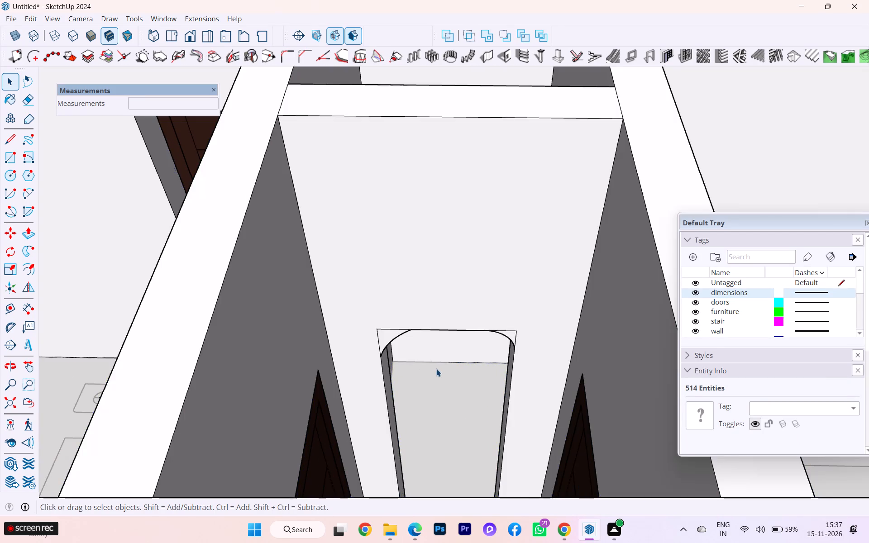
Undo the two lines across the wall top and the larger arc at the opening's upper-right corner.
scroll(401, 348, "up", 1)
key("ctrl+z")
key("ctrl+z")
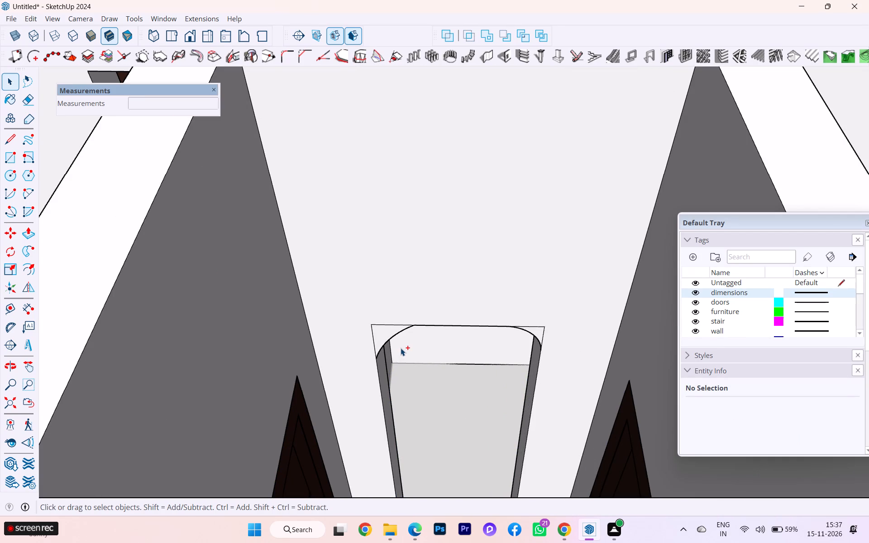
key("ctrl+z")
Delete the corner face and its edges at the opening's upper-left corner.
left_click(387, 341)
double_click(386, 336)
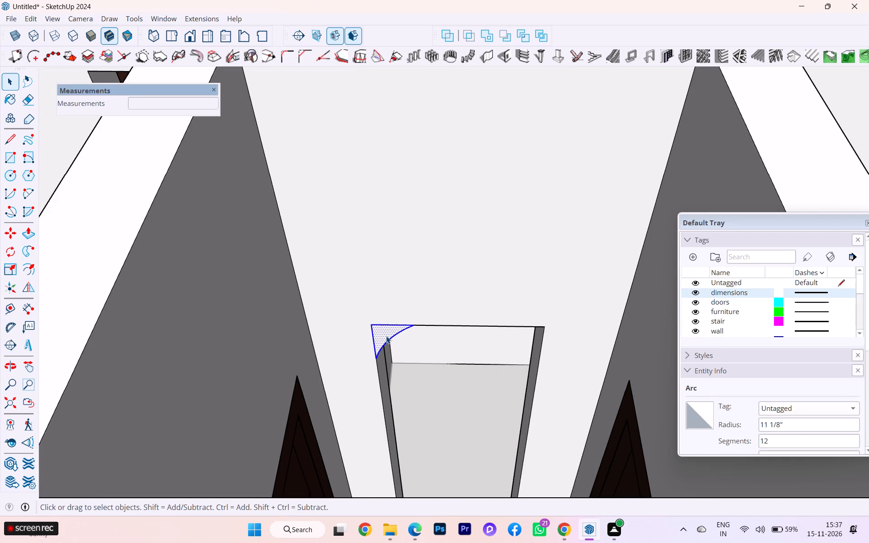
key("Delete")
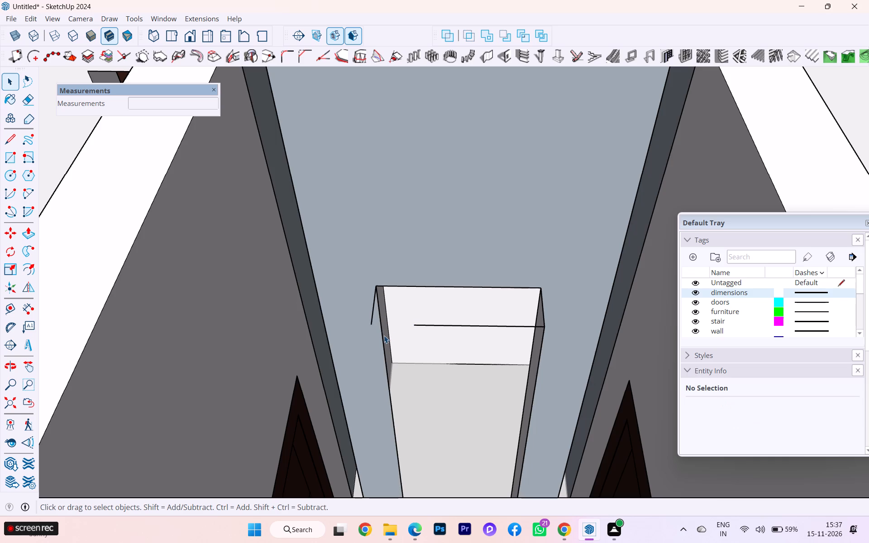
Undo the corner deletions and the remaining corner arcs to restore the plain rectangular pooja room opening.
key("ctrl+z")
key("ctrl+z")
key("ctrl+z")
key("ctrl+z")
Close the wall group.
scroll(445, 364, "down", 2)
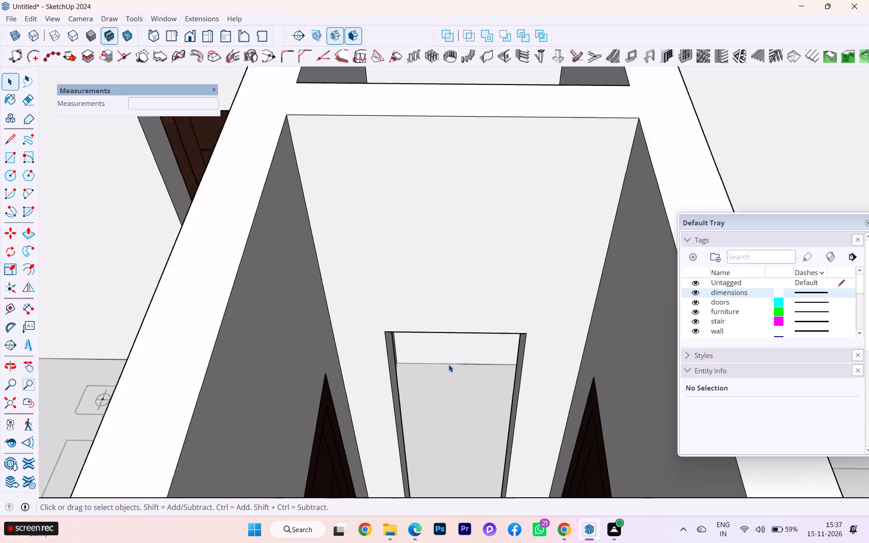
scroll(449, 364, "up", 2)
scroll(449, 364, "down", 4)
scroll(472, 349, "up", 3)
scroll(472, 349, "down", 2)
scroll(472, 349, "up", 1)
scroll(472, 349, "down", 4)
scroll(431, 269, "down", 1)
middle_click_drag(433, 265, 430, 220)
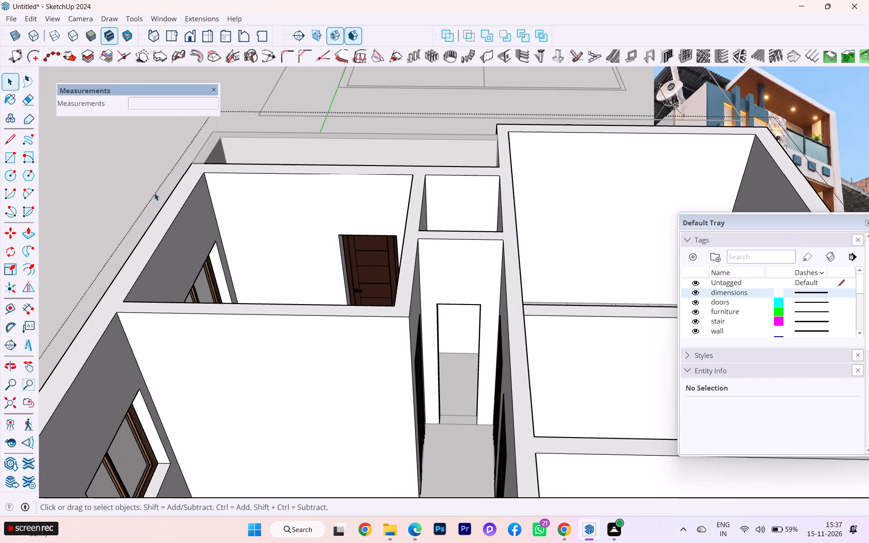
left_click(108, 186)
Look over the whole house model beside its floor plan and go through the list of tags.
scroll(434, 311, "down", 3)
middle_click_drag(432, 315, 428, 333)
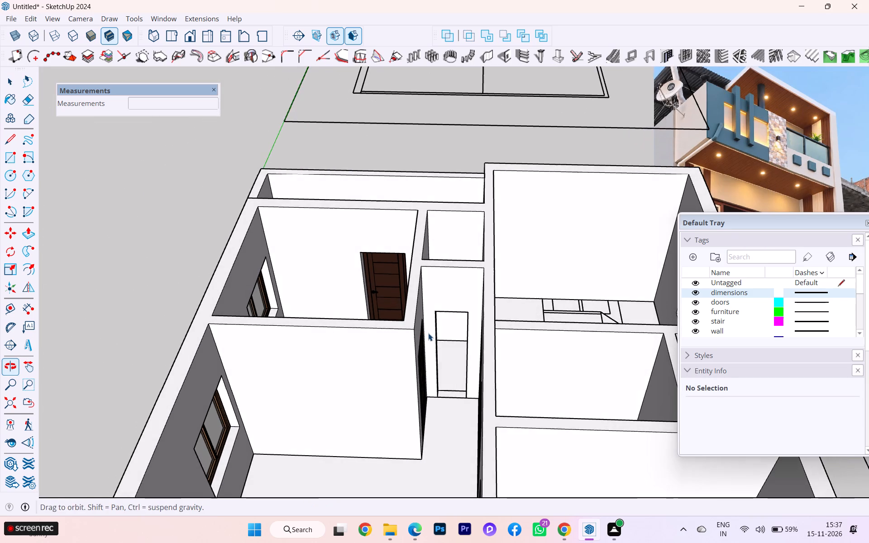
scroll(424, 296, "down", 1)
scroll(424, 296, "up", 1)
scroll(424, 296, "down", 2)
scroll(379, 290, "down", 4)
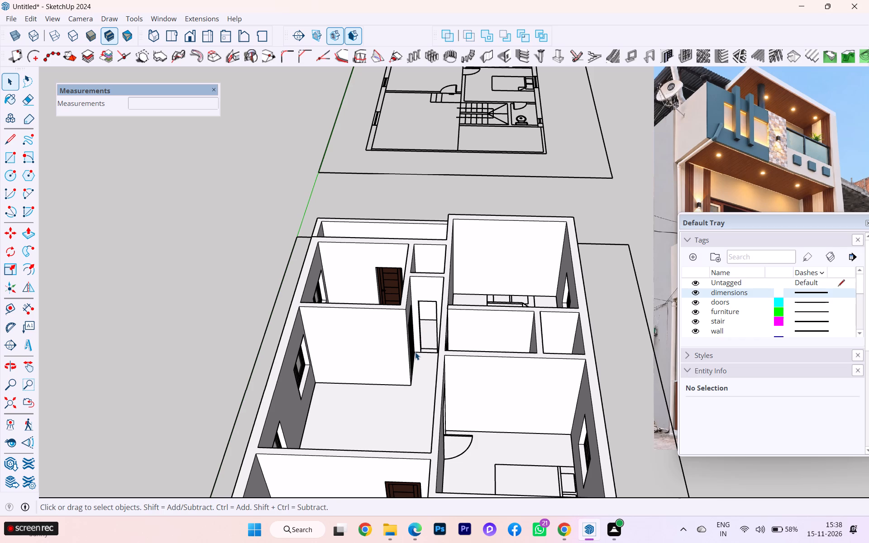
scroll(476, 338, "down", 2)
scroll(427, 279, "down", 3)
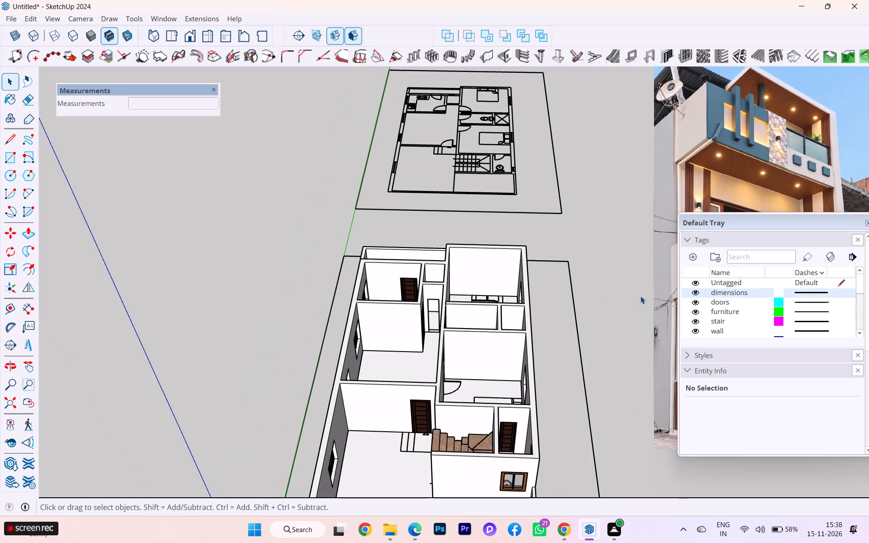
scroll(692, 323, "up", 1)
scroll(708, 322, "down", 2)
scroll(709, 320, "up", 1)
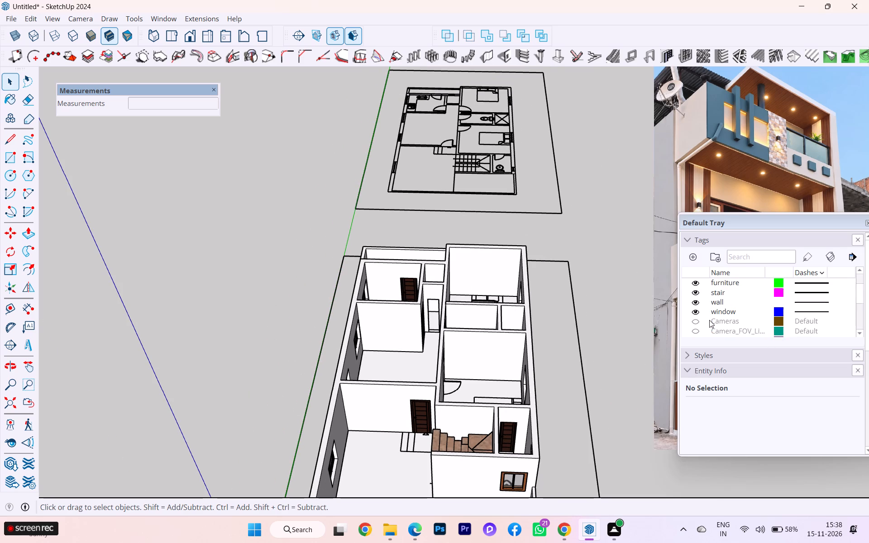
scroll(709, 320, "up", 3)
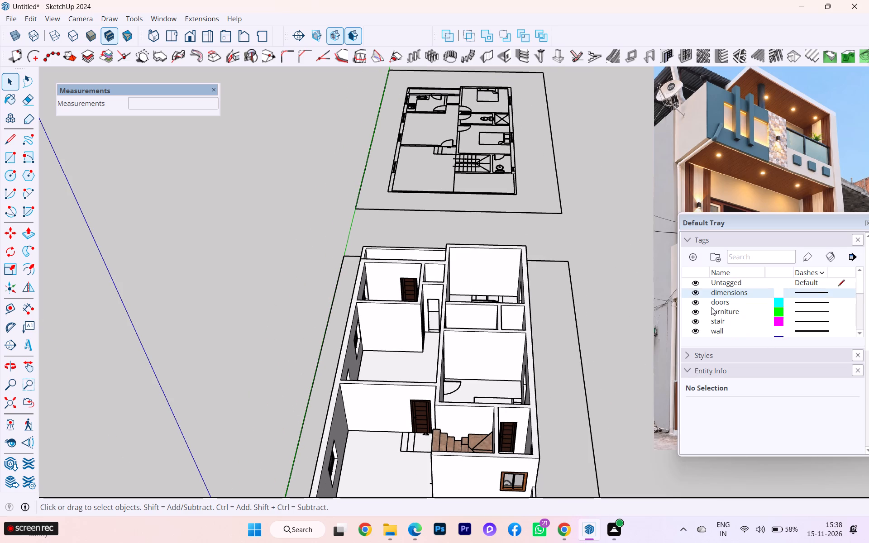
Make the slab tag visible so the slab over the house is shown.
scroll(711, 307, "down", 2)
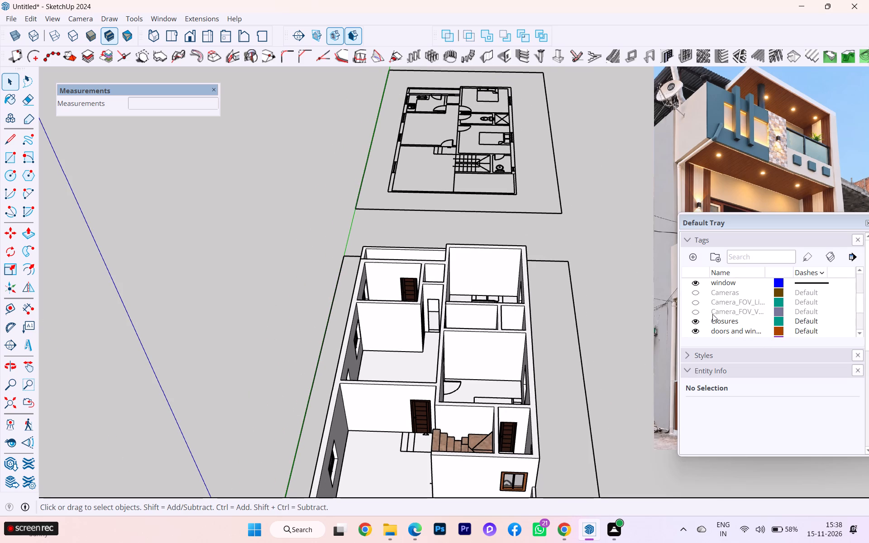
scroll(712, 314, "down", 2)
left_click(692, 301)
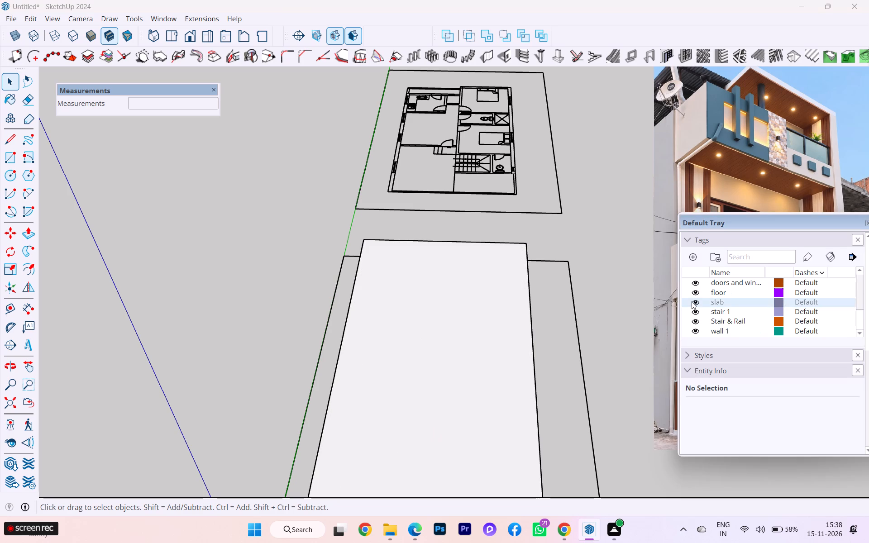
Examine the house with its slab from the front and side, including the front porch and entrance.
scroll(536, 306, "down", 2)
middle_click_drag(446, 324, 530, 233)
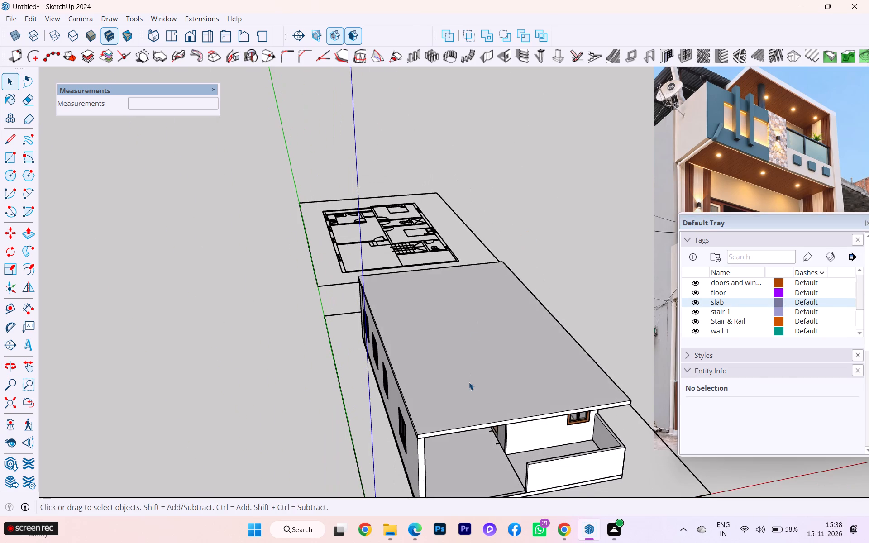
scroll(469, 382, "up", 2)
middle_click_drag(496, 411, 463, 324)
scroll(455, 402, "up", 2)
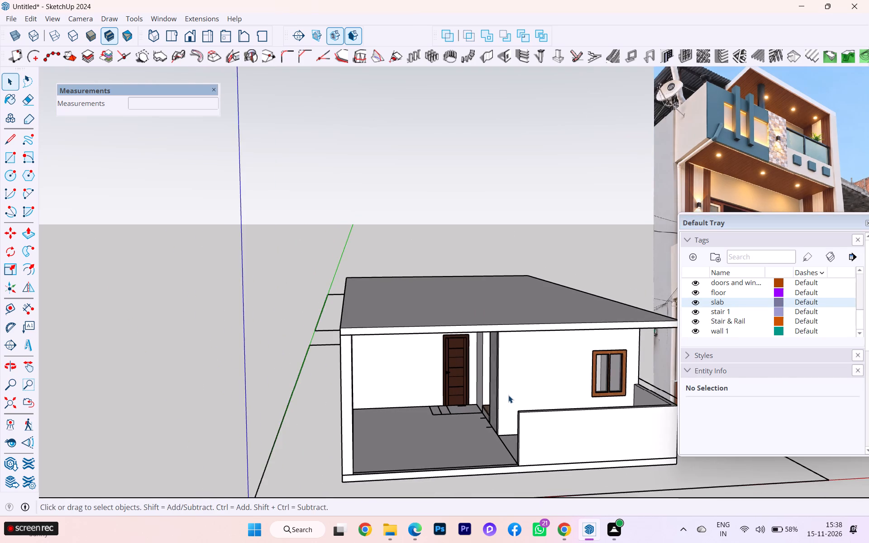
middle_click_drag(511, 395, 506, 414)
scroll(477, 375, "down", 2)
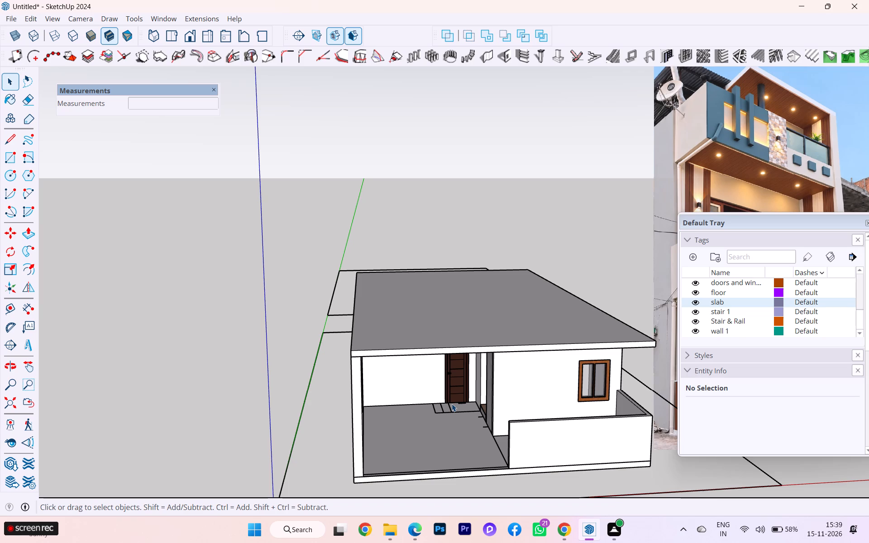
scroll(496, 388, "up", 1)
scroll(490, 386, "down", 3)
middle_click_drag(477, 384, 469, 427)
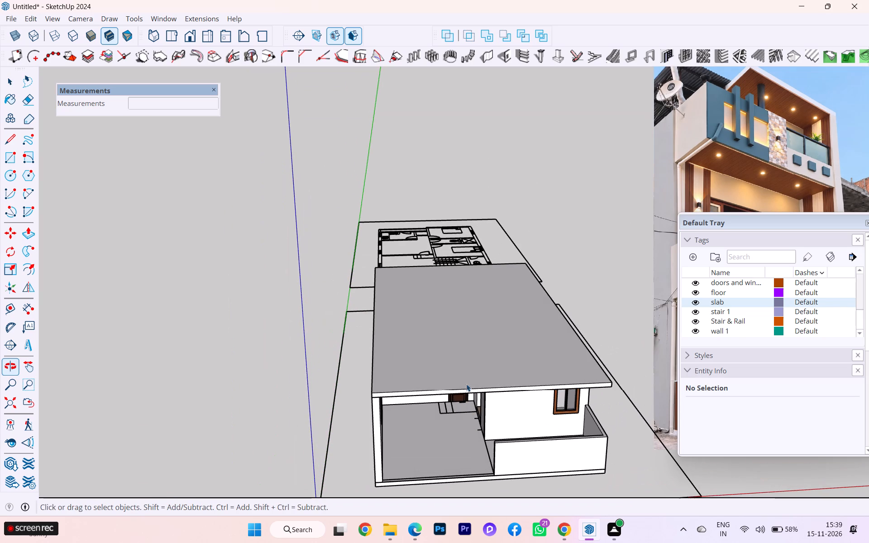
left_click(463, 374)
middle_click_drag(459, 377, 511, 379)
scroll(453, 378, "up", 2)
scroll(430, 391, "down", 1)
middle_click_drag(427, 390, 419, 354)
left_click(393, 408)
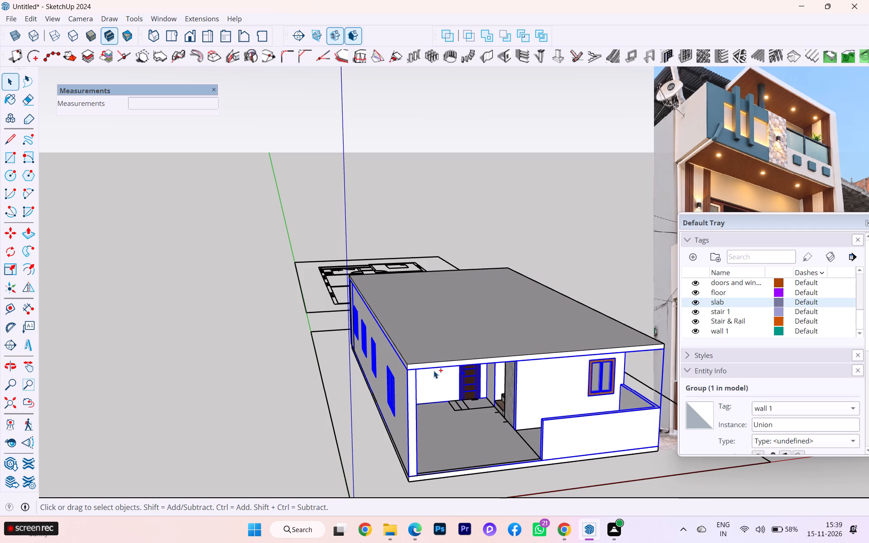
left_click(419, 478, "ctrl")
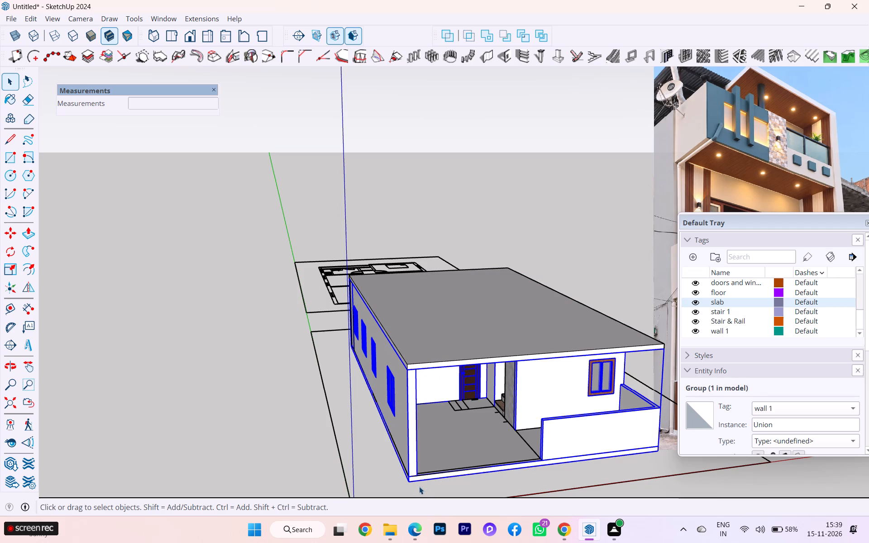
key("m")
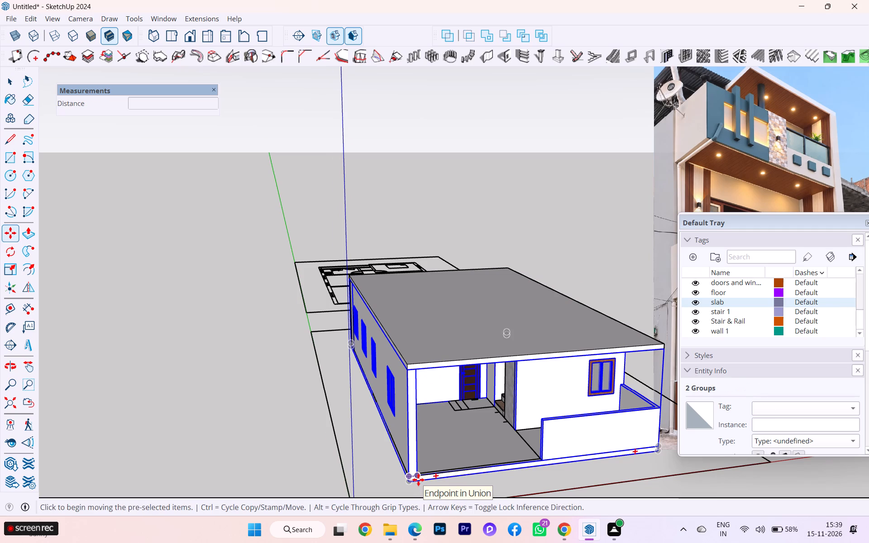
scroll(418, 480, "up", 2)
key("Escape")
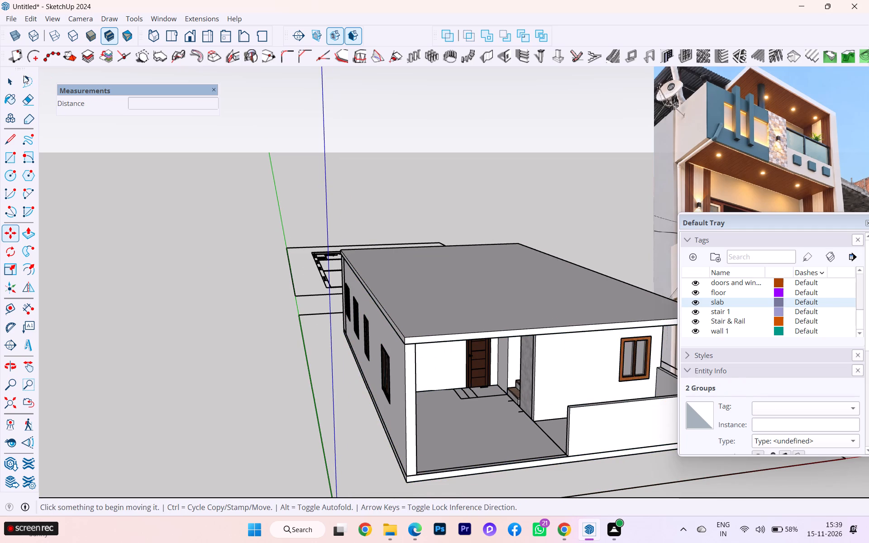
Copy the ground-floor wall group vertically by about 11', placing its base corner on the slab's top front corner as an upper storey.
left_click(3, 80)
left_click(395, 376)
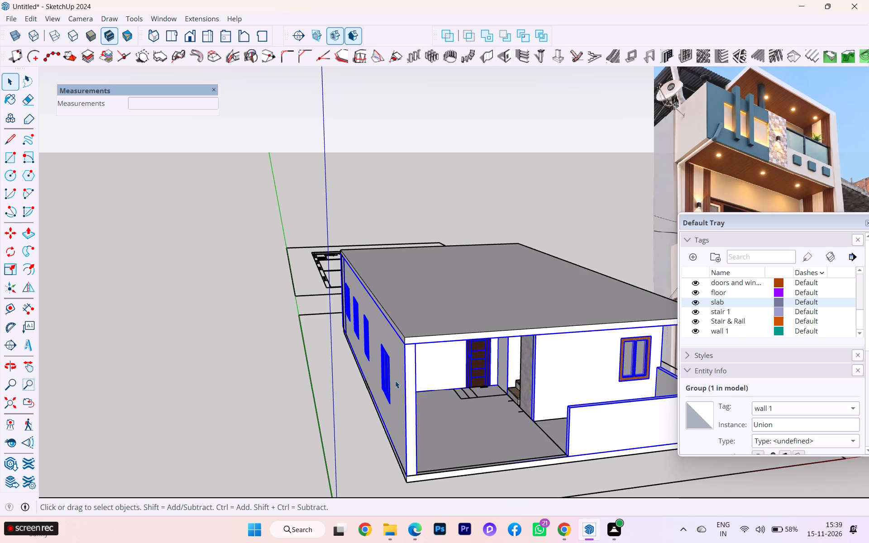
key("m")
key("Return")
scroll(410, 405, "up", 4)
scroll(415, 496, "up", 1)
scroll(415, 496, "down", 1)
scroll(415, 496, "up", 1)
scroll(409, 471, "down", 2)
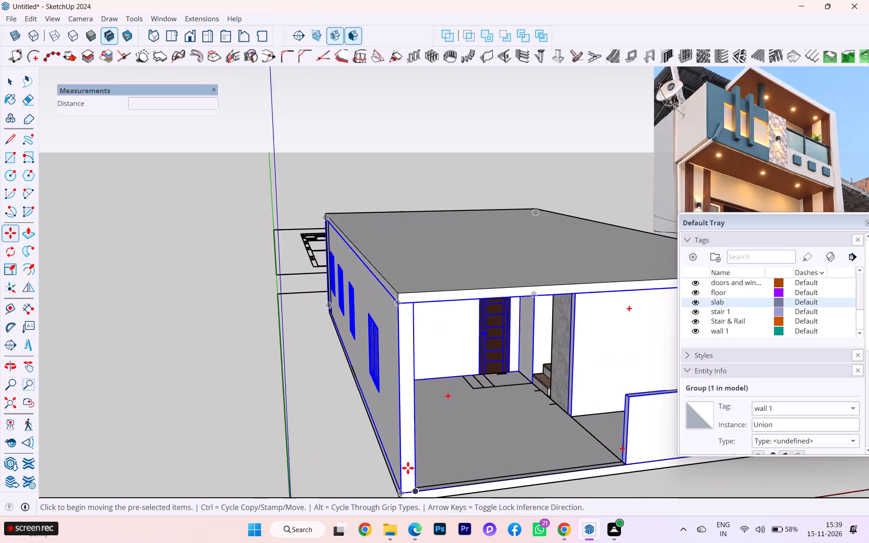
scroll(408, 468, "down", 1)
left_click(403, 491)
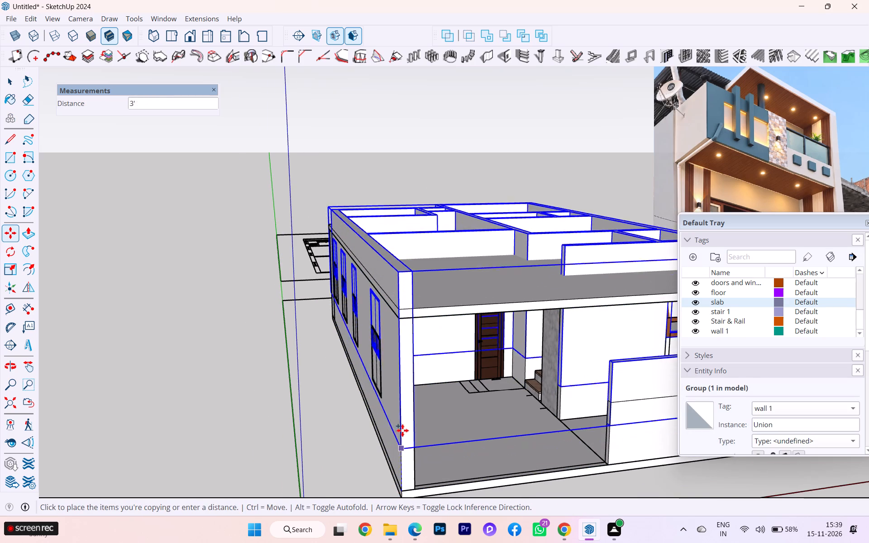
scroll(396, 305, "up", 4)
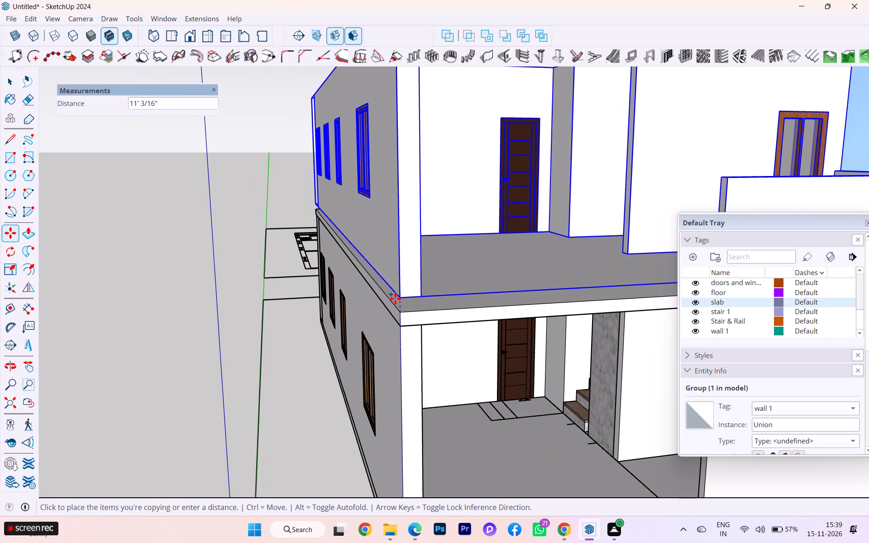
key("Up")
left_click(395, 299)
Examine the upper-storey walls from all sides for their alignment with the slab and ground-floor walls.
scroll(399, 306, "down", 2)
middle_click_drag(404, 311, 455, 315)
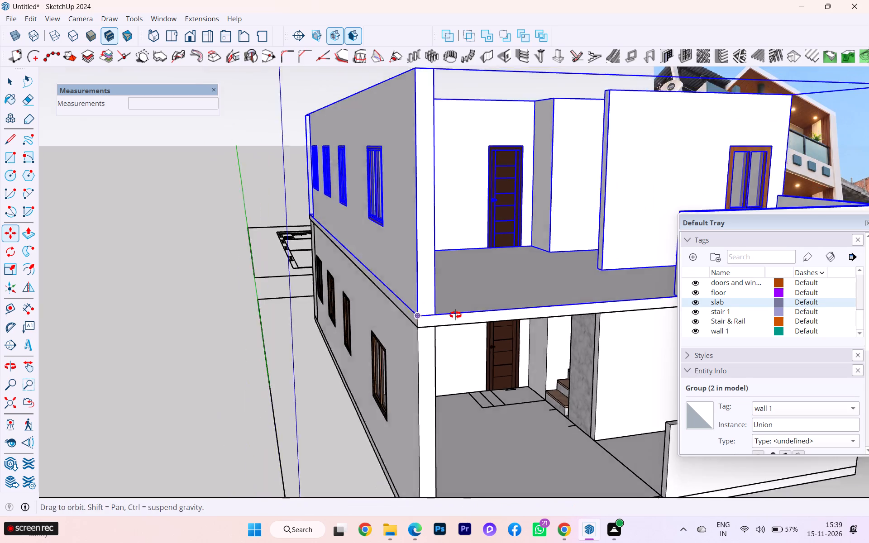
middle_click_drag(455, 315, 601, 319)
scroll(396, 307, "down", 3)
middle_click_drag(150, 303, 226, 309)
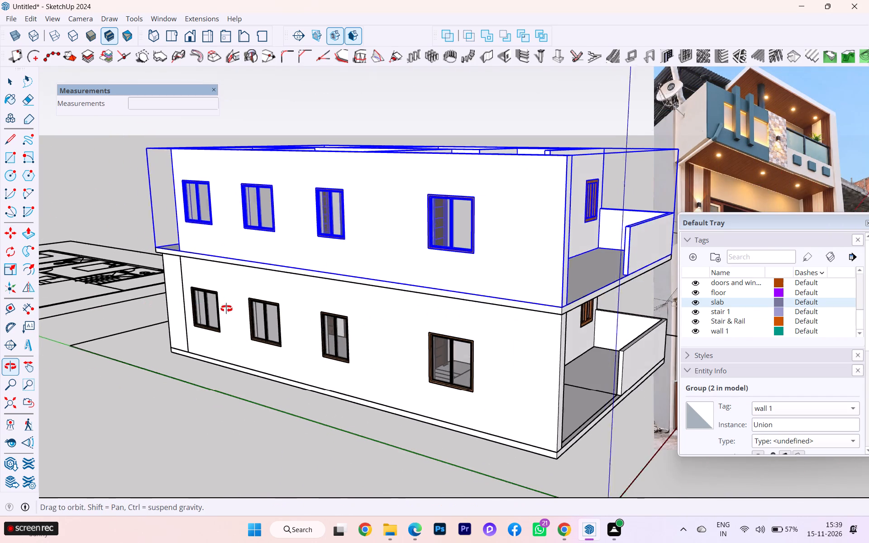
middle_click_drag(226, 309, 436, 319)
scroll(314, 288, "down", 2)
scroll(277, 315, "down", 1)
middle_click_drag(271, 322, 272, 324)
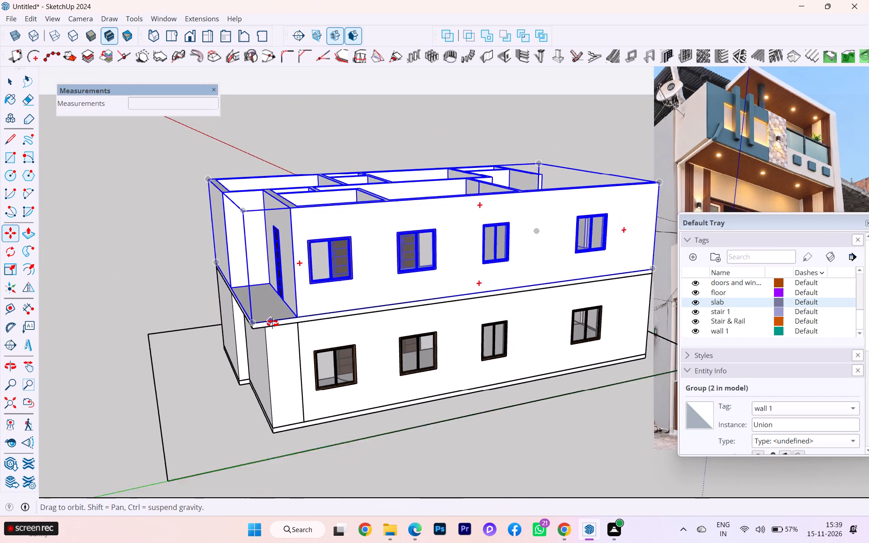
middle_click_drag(272, 324, 349, 323)
scroll(351, 320, "up", 3)
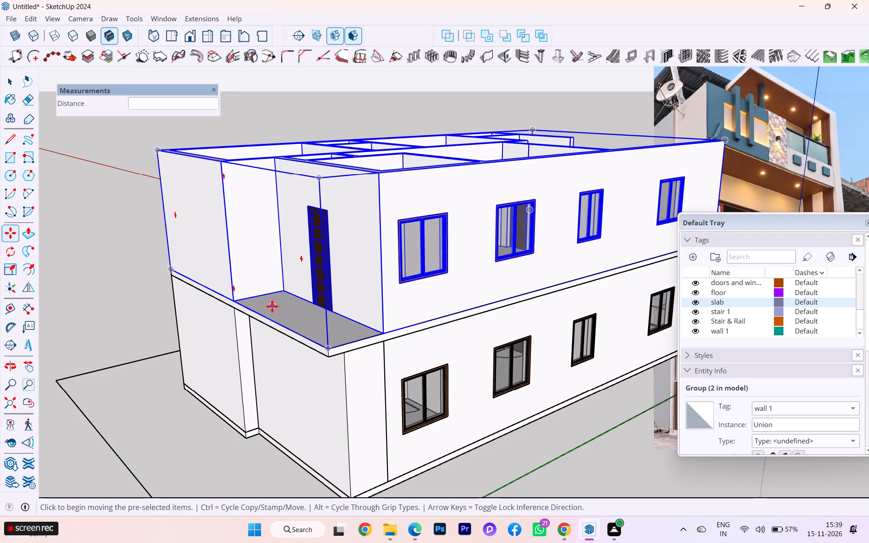
scroll(317, 332, "down", 1)
middle_click_drag(391, 337, 159, 357)
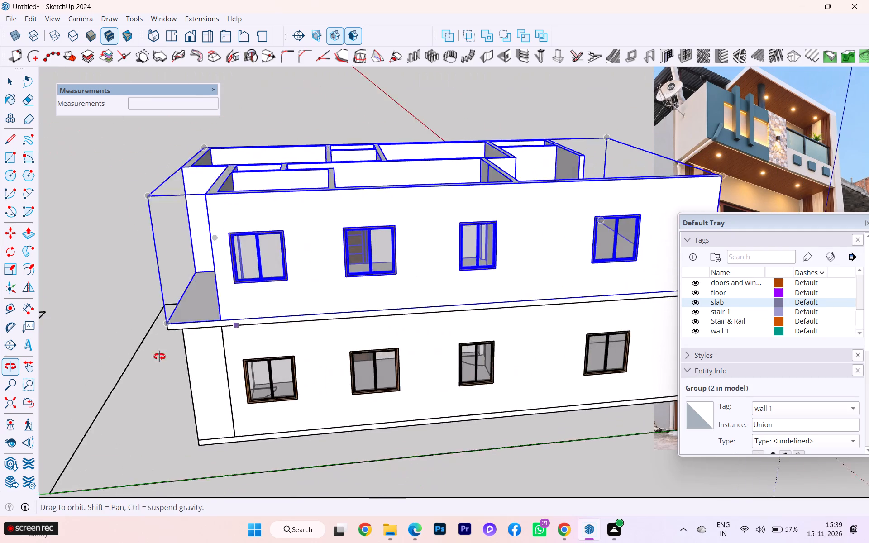
middle_click_drag(159, 357, 47, 362)
middle_click_drag(569, 342, 275, 354)
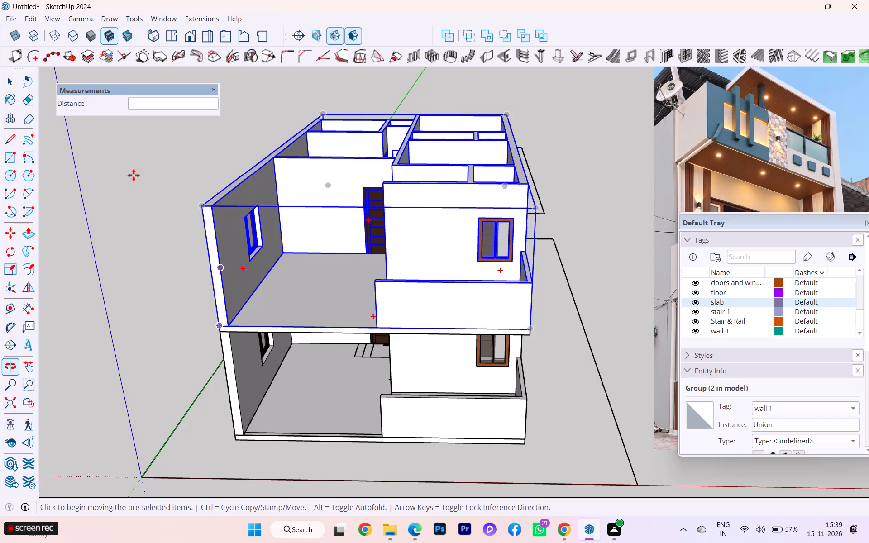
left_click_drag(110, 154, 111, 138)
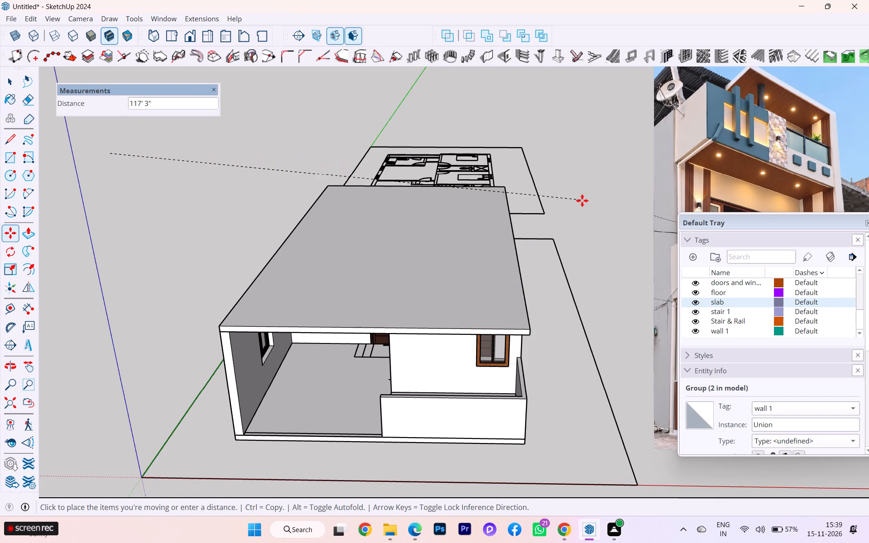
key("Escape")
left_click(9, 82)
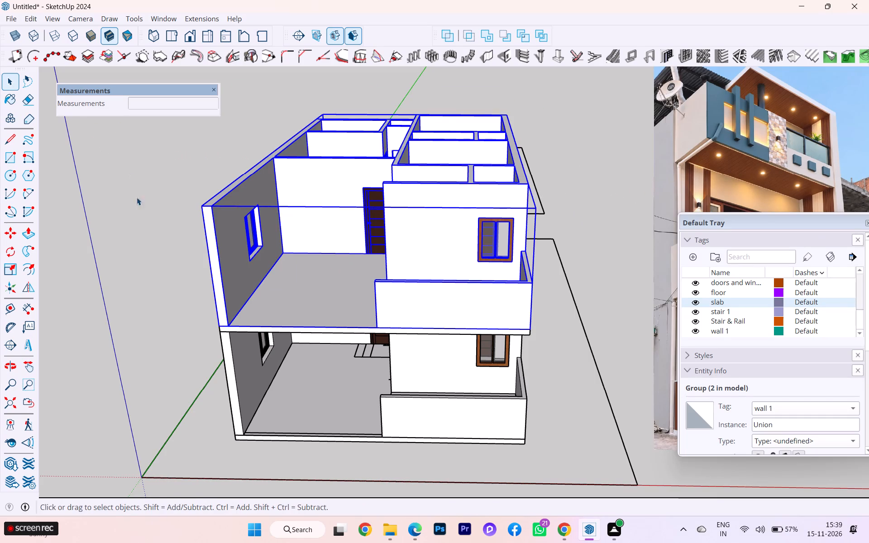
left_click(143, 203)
Copy the slab between the storeys straight up 10' 6" onto the upper-storey walls, and clear the selection.
scroll(220, 243, "down", 1)
middle_click_drag(227, 255, 324, 280)
scroll(379, 350, "up", 2)
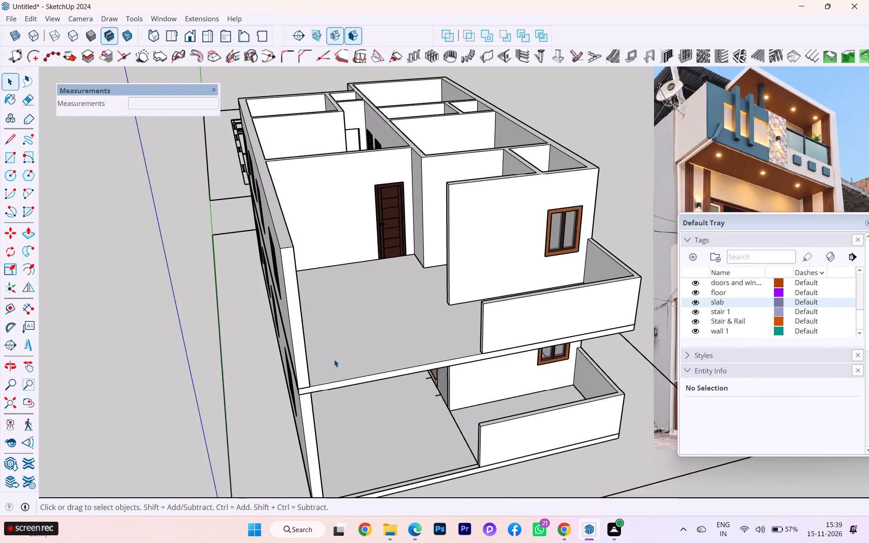
scroll(331, 359, "down", 1)
middle_click_drag(331, 359, 408, 365)
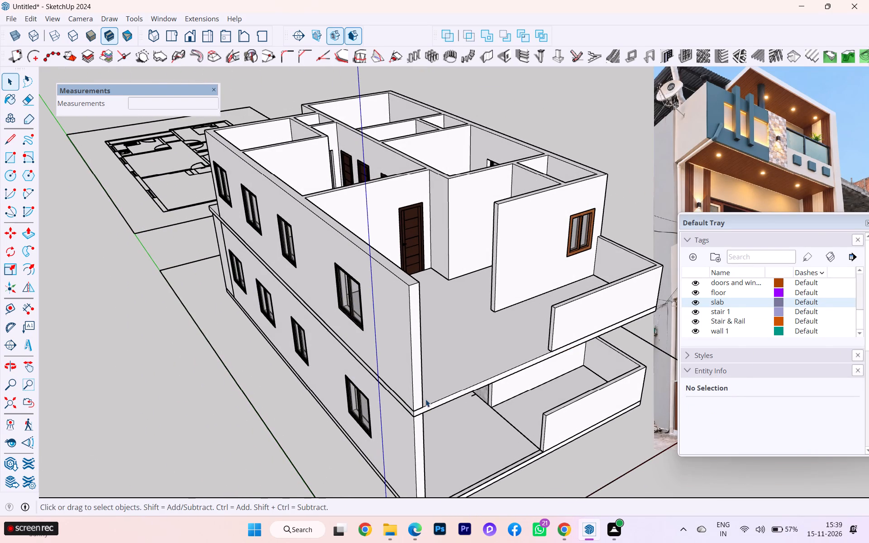
left_click(428, 400)
key("m")
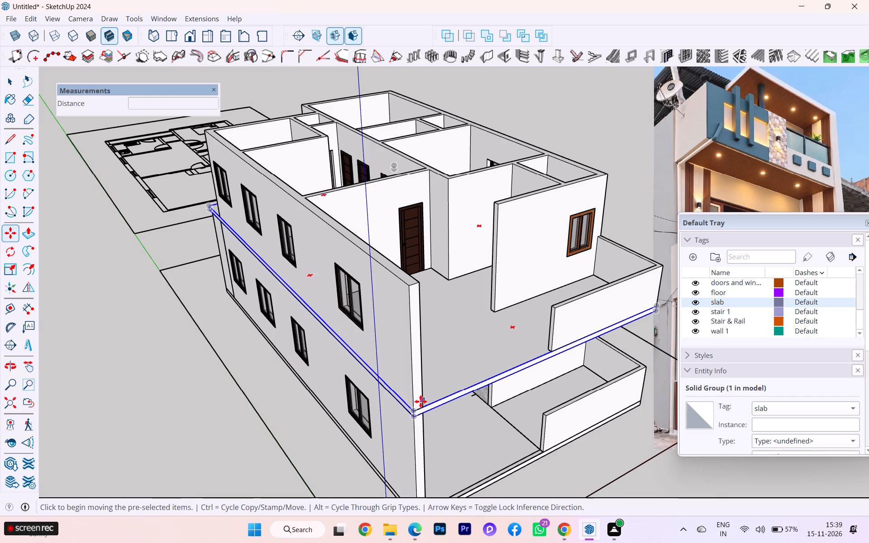
key("Return")
scroll(399, 416, "up", 5)
left_click(419, 419)
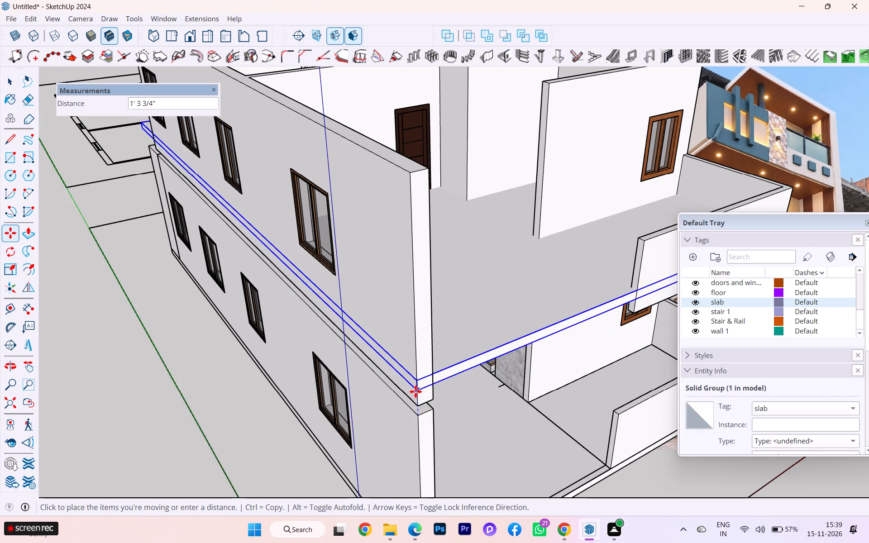
left_click(408, 171)
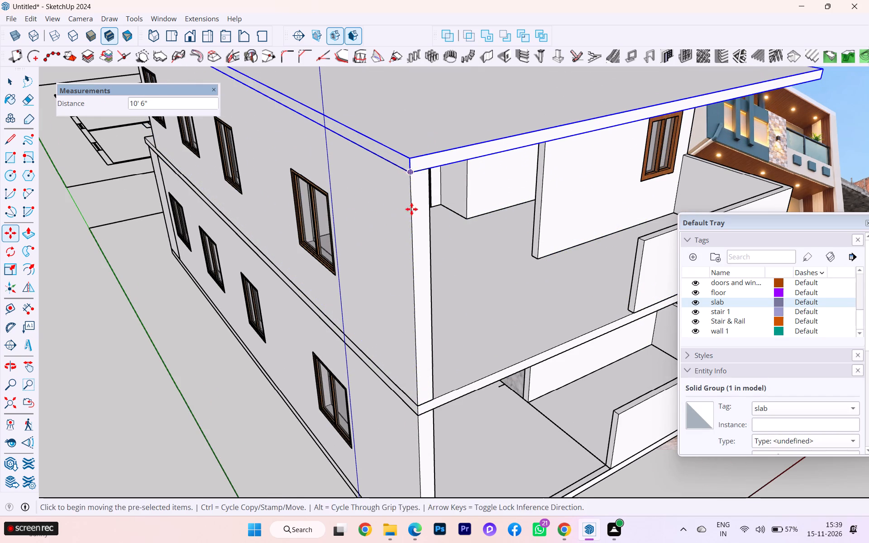
scroll(402, 244, "down", 6)
scroll(418, 268, "up", 1)
scroll(418, 268, "down", 1)
middle_click_drag(419, 271, 361, 274)
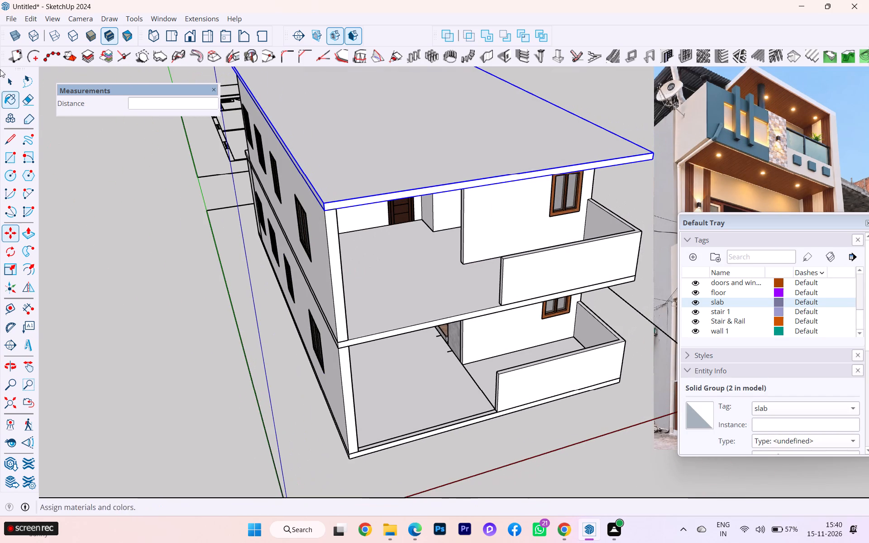
left_click(10, 78)
left_click(139, 216)
Examine the two-storey house from the front and sides, including the porch, entrance steps and upper floor.
scroll(253, 247, "down", 2)
middle_click_drag(311, 250, 227, 231)
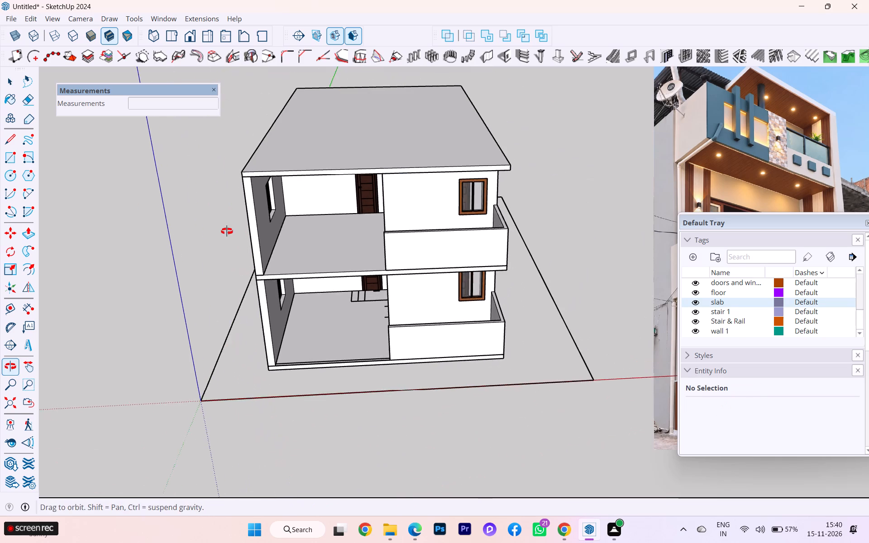
middle_click_drag(227, 231, 226, 231)
middle_click_drag(405, 225, 170, 236)
middle_click_drag(296, 182, 421, 184)
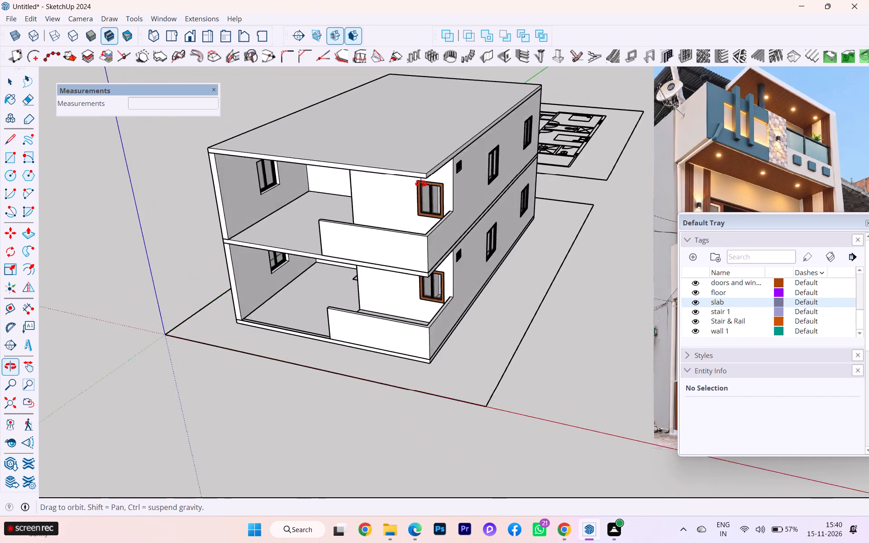
middle_click_drag(421, 184, 497, 172)
scroll(305, 181, "up", 3)
scroll(266, 248, "up", 2)
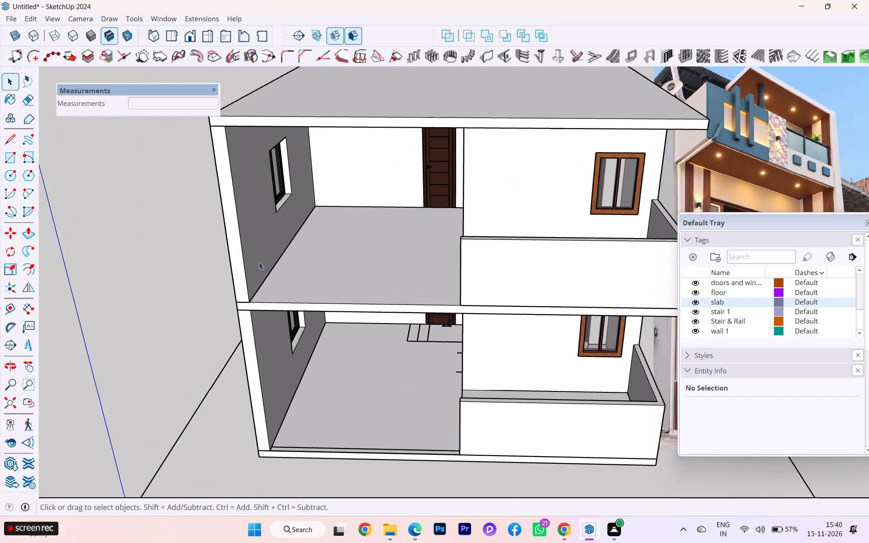
scroll(267, 286, "down", 3)
middle_click_drag(298, 312, 356, 292)
scroll(442, 277, "up", 4)
scroll(425, 318, "up", 3)
scroll(424, 319, "down", 1)
scroll(424, 319, "up", 1)
scroll(383, 348, "up", 2)
scroll(383, 348, "down", 3)
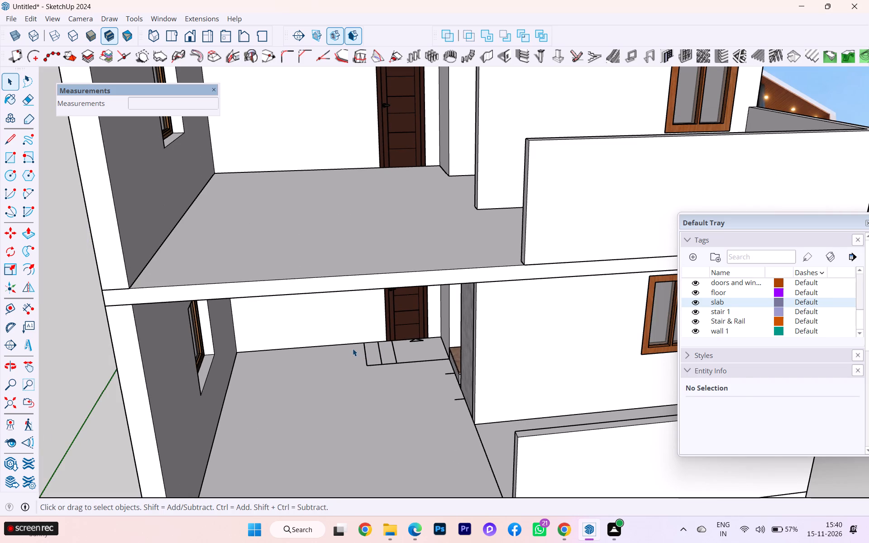
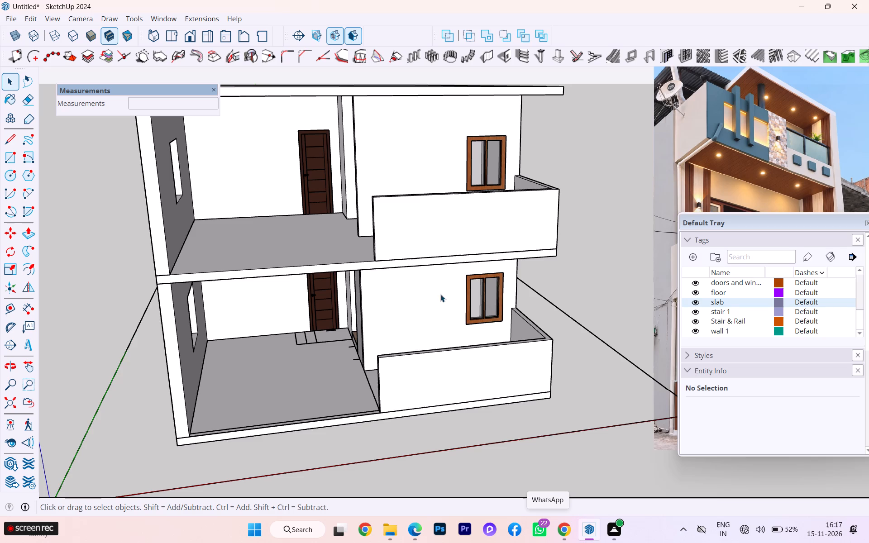
Examine the two-storey house from the front and side, focusing on the upper-storey balcony and its parapet.
scroll(550, 439, "down", 3)
middle_click_drag(437, 245, 354, 224)
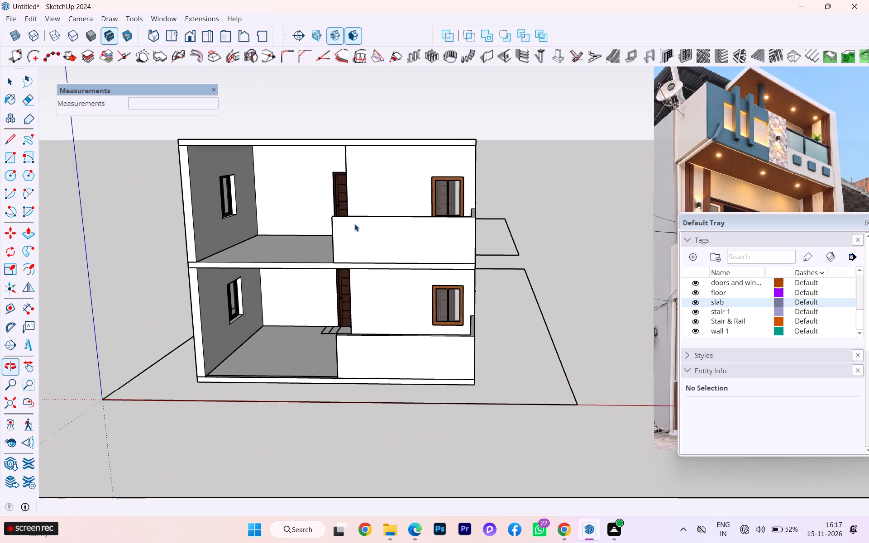
middle_click_drag(354, 224, 406, 226)
scroll(434, 225, "up", 2)
middle_click(445, 225)
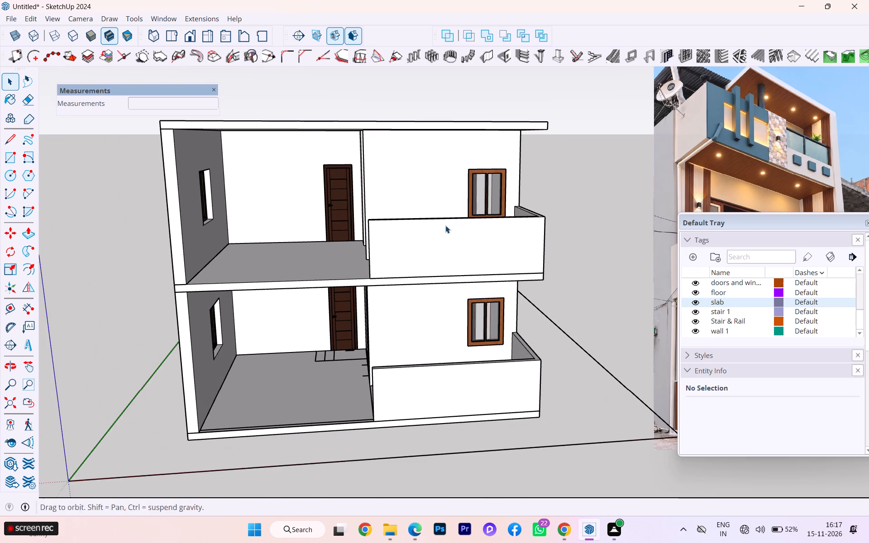
middle_click_drag(445, 225, 443, 238)
scroll(445, 225, "down", 1)
scroll(450, 253, "up", 2)
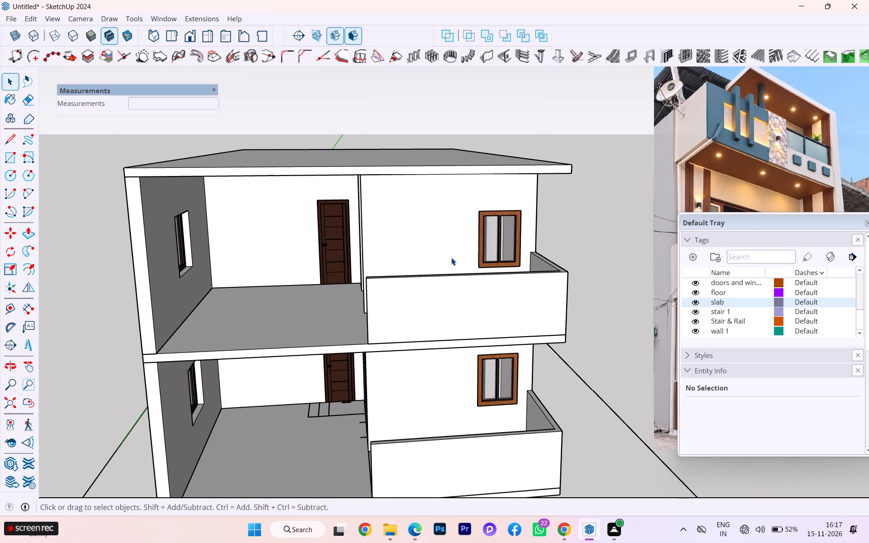
middle_click_drag(480, 274, 423, 277)
scroll(480, 274, "down", 1)
scroll(469, 296, "up", 2)
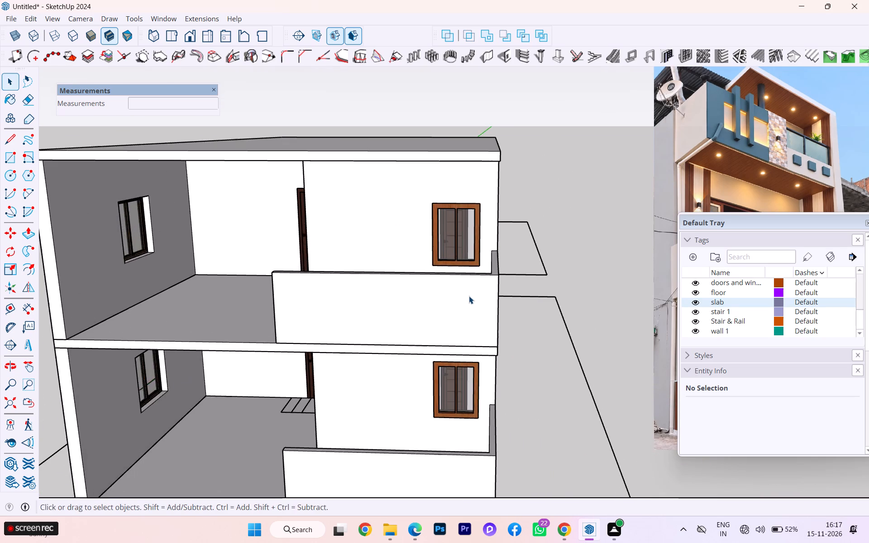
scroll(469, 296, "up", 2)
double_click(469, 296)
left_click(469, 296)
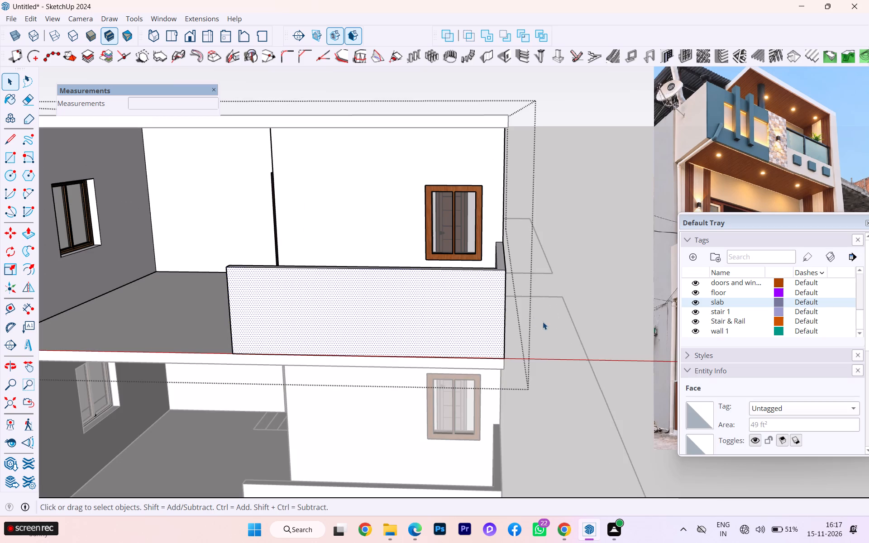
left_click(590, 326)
Inside the upper-storey wall group, draw a vertical line about 4' long separating the balcony parapet from the side wall, down to the slab.
scroll(480, 311, "down", 1)
middle_click_drag(480, 311, 378, 295)
left_click(380, 289)
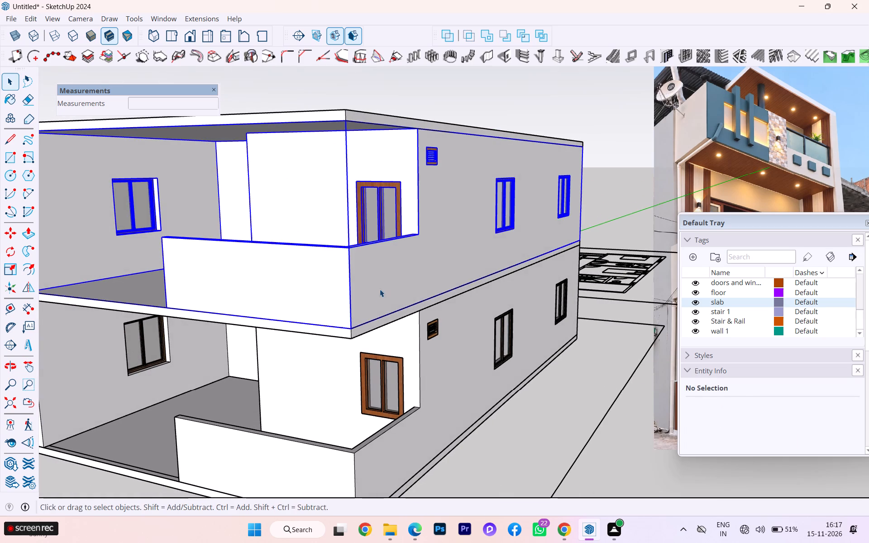
double_click(371, 281)
middle_click_drag(377, 276, 330, 339)
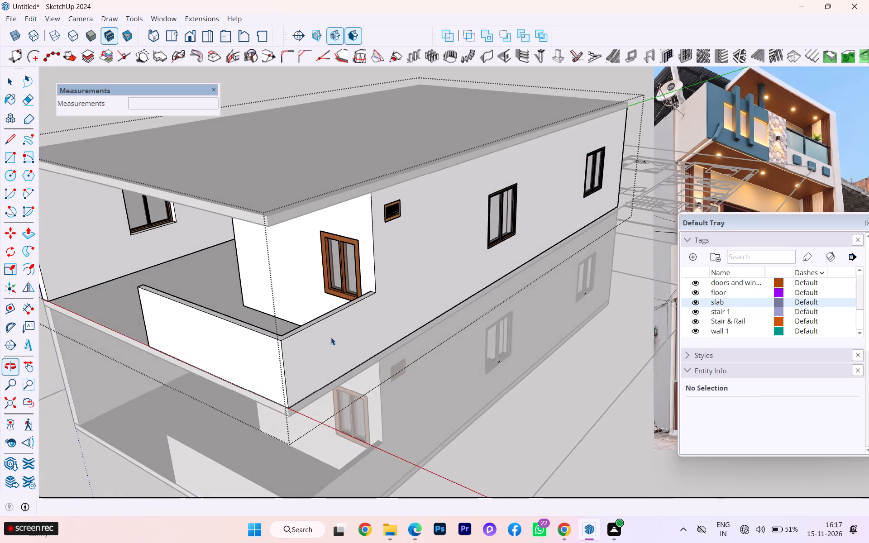
scroll(377, 281, "up", 5)
scroll(368, 312, "down", 1)
scroll(368, 312, "up", 2)
double_click(360, 308)
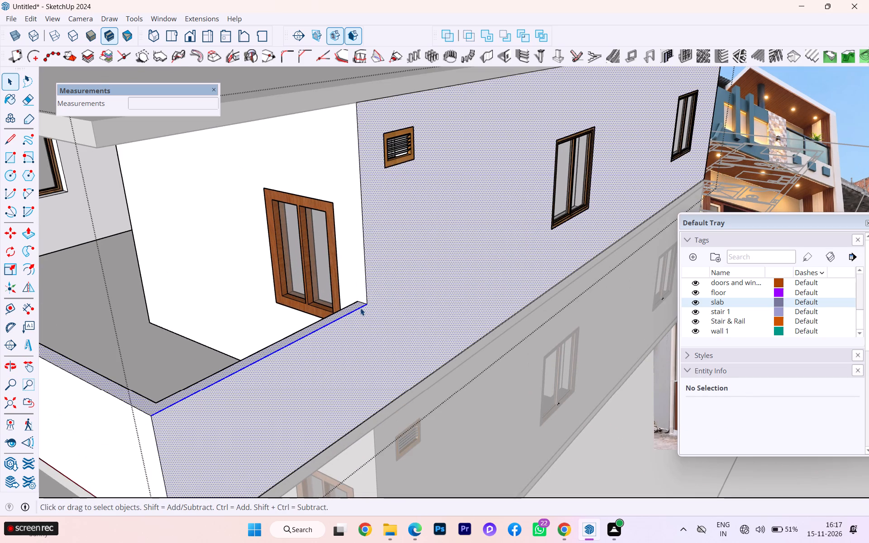
scroll(360, 304, "up", 7)
key("l")
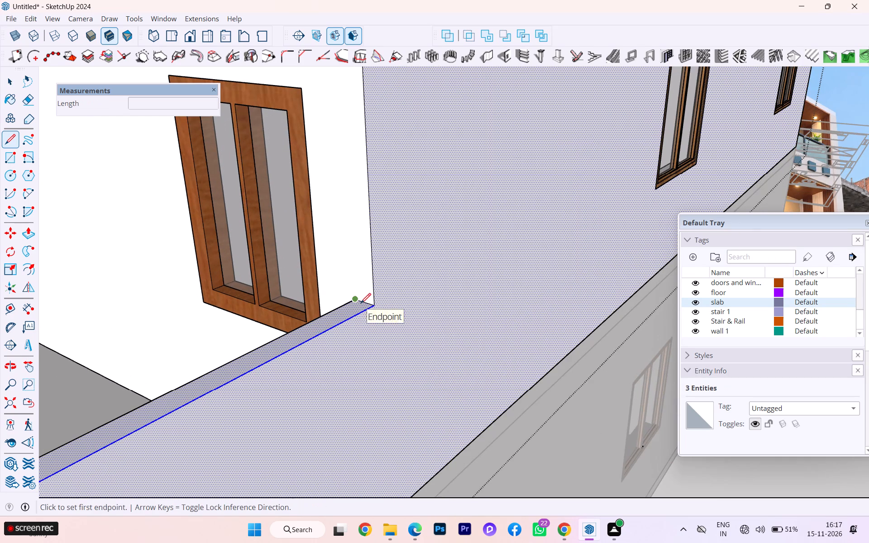
key("Return")
scroll(364, 301, "up", 1)
left_click(377, 307)
scroll(366, 272, "up", 1)
scroll(366, 271, "down", 3)
scroll(366, 271, "up", 1)
scroll(367, 271, "down", 1)
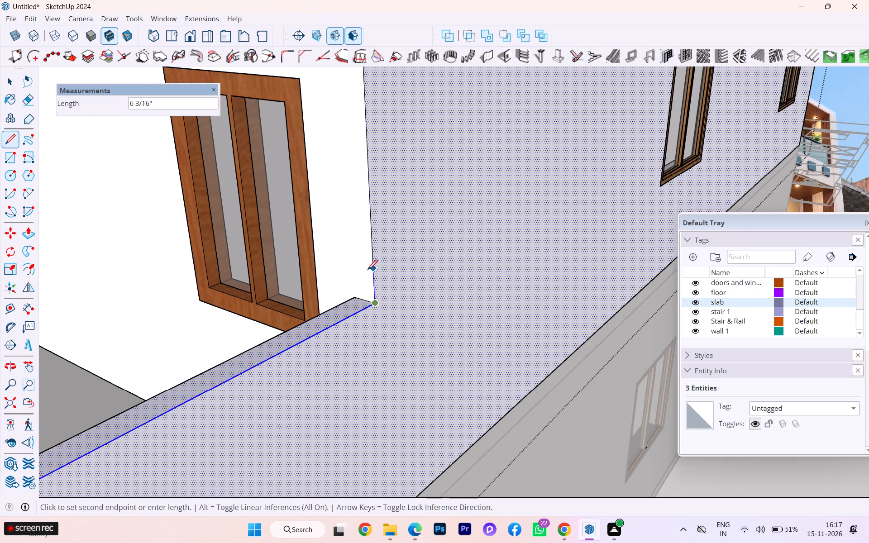
scroll(370, 266, "down", 8)
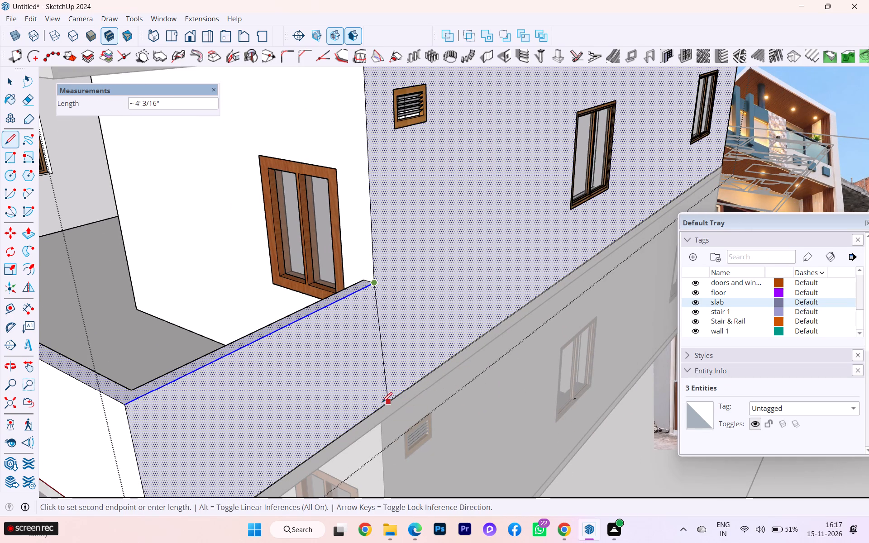
key("Up")
scroll(387, 400, "up", 2)
scroll(387, 400, "down", 1)
scroll(387, 400, "up", 1)
left_click(380, 410)
scroll(374, 351, "down", 2)
scroll(374, 350, "up", 1)
scroll(374, 350, "down", 2)
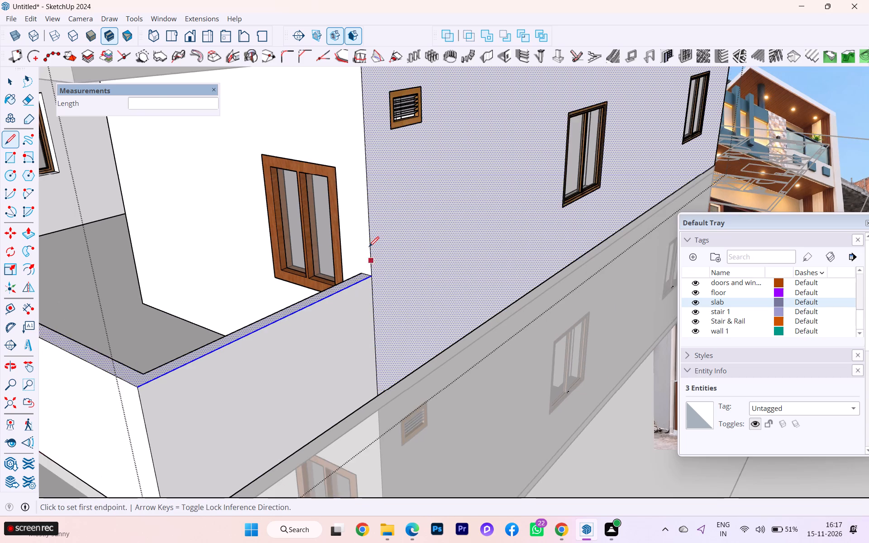
scroll(369, 247, "down", 9)
scroll(372, 244, "up", 3)
scroll(372, 244, "down", 4)
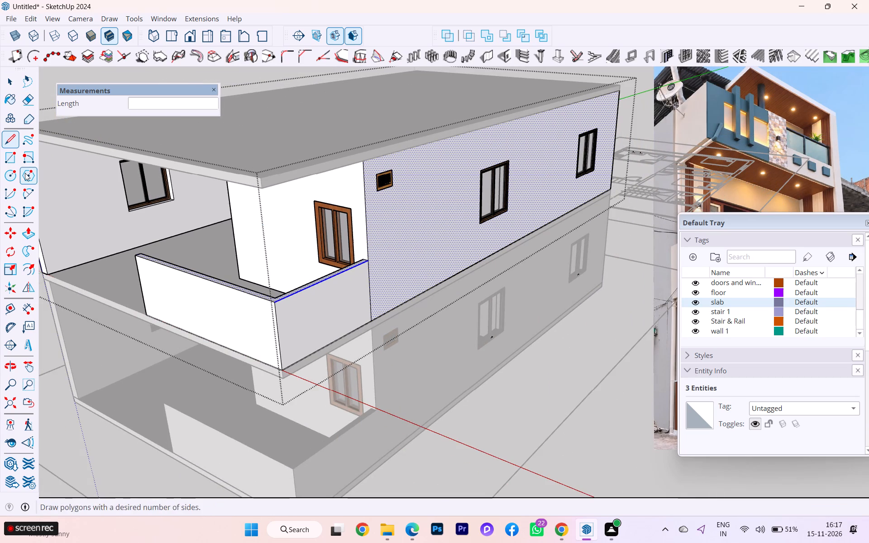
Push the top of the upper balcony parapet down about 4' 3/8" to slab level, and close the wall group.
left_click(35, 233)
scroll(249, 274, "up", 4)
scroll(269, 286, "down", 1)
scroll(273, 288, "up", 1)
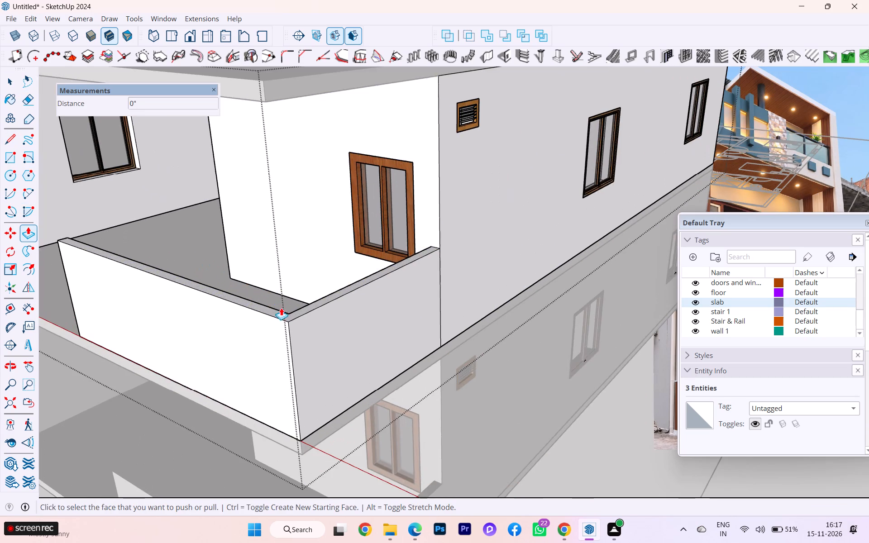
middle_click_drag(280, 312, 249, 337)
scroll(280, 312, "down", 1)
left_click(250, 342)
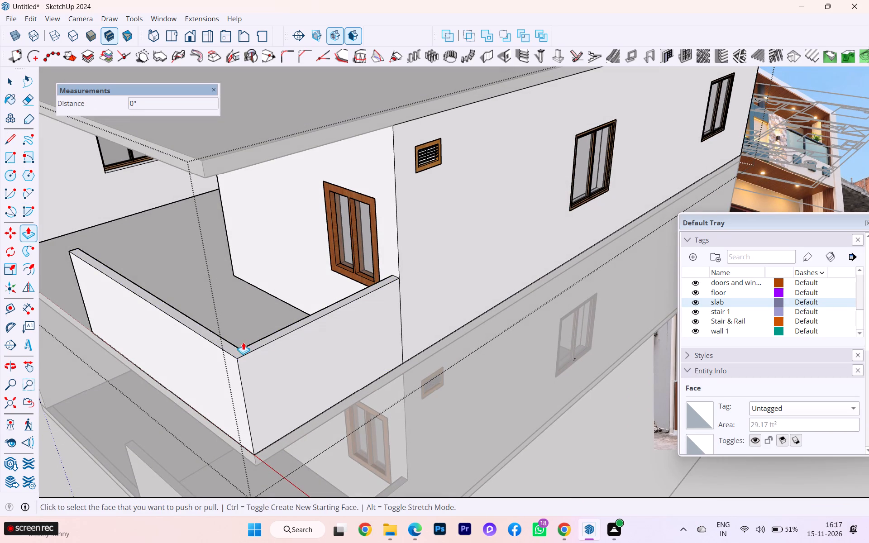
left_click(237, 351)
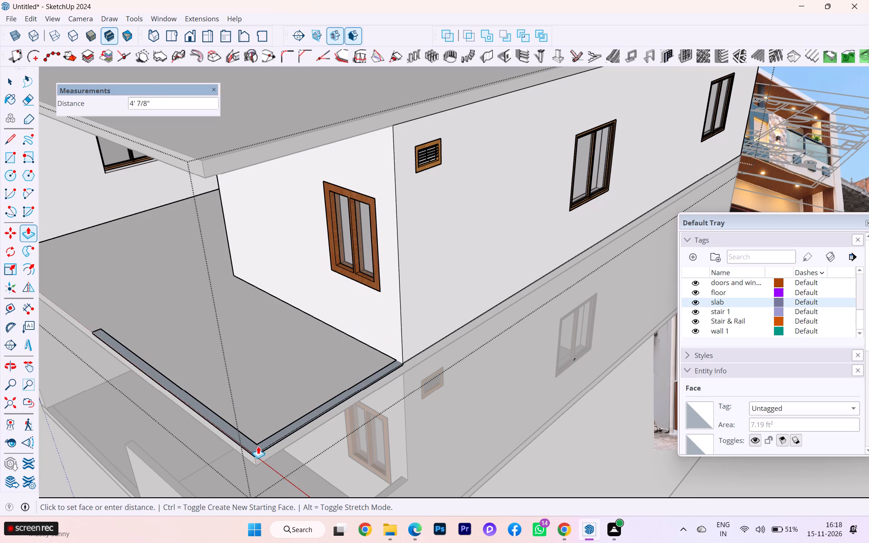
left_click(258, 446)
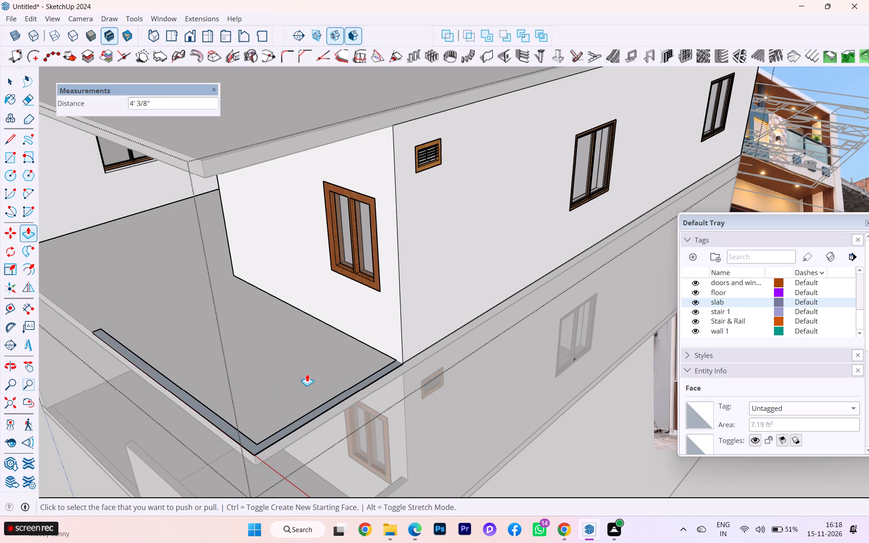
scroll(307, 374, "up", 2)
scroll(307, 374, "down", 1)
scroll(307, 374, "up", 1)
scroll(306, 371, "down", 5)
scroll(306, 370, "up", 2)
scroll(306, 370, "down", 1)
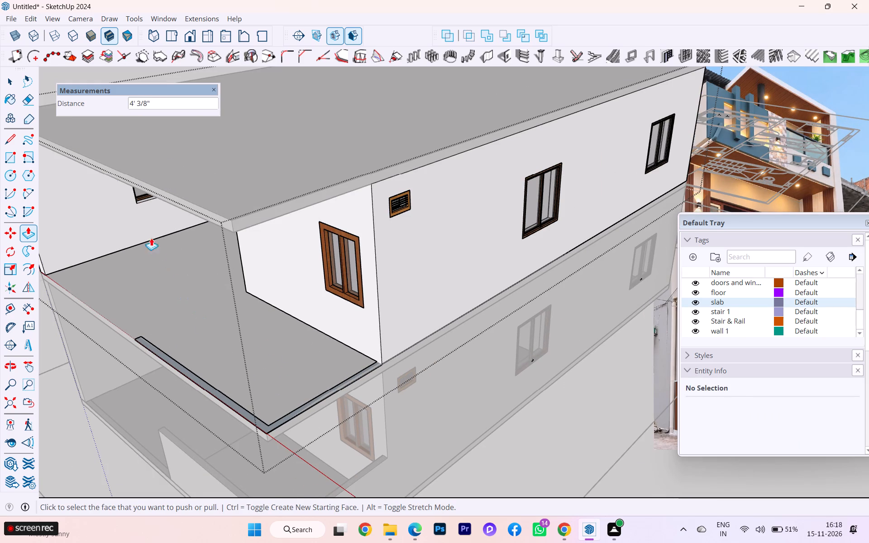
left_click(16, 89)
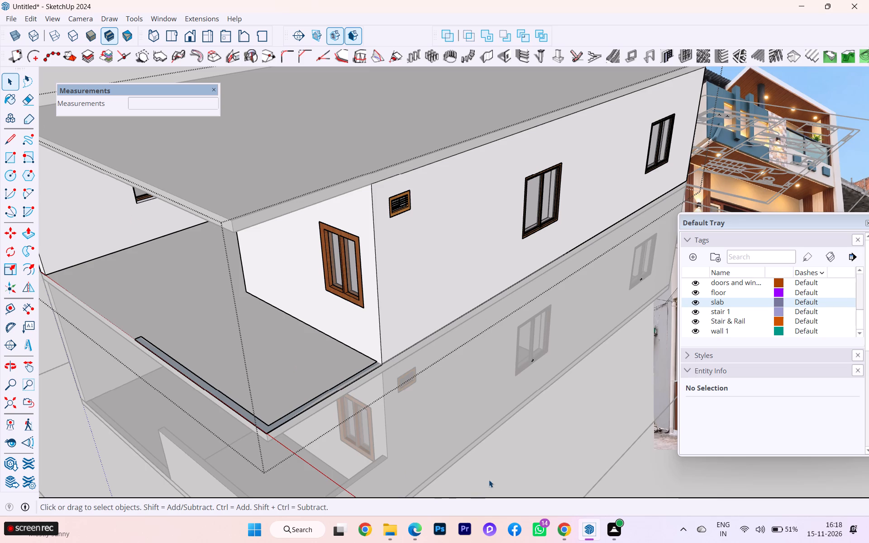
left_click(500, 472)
Examine the thin strip along the upper balcony's slab edge, opening the slab group to check which object it belongs to.
scroll(322, 381, "up", 6)
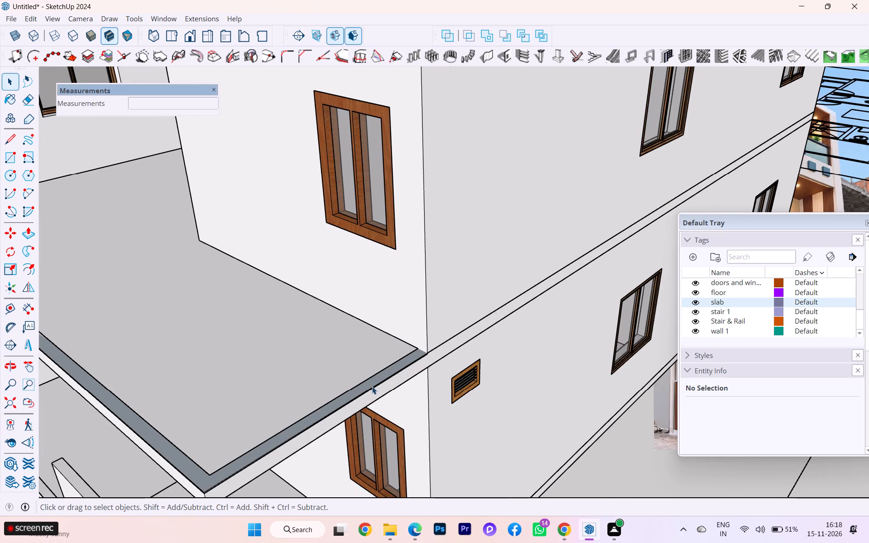
left_click(371, 386)
double_click(368, 388)
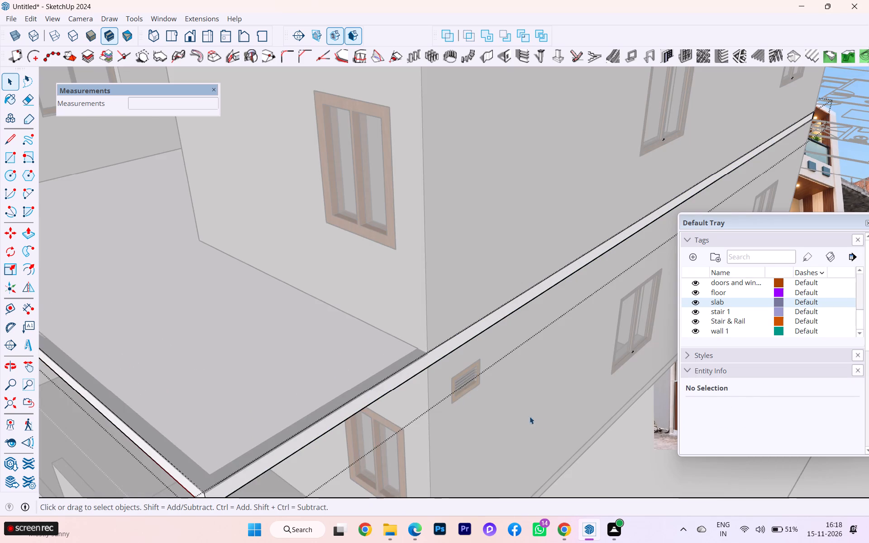
scroll(537, 420, "down", 4)
left_click(596, 440)
scroll(320, 414, "up", 4)
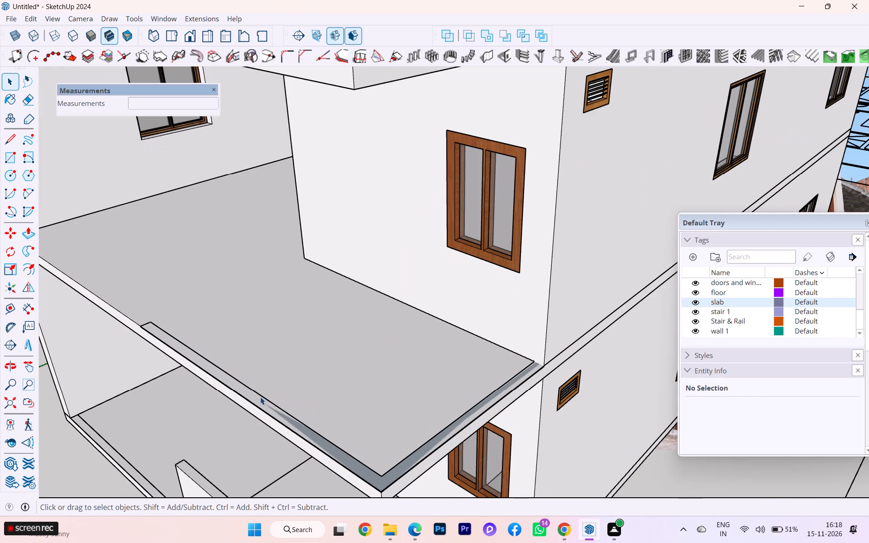
left_click(260, 397)
double_click(258, 398)
scroll(390, 403, "down", 9)
scroll(416, 395, "up", 1)
scroll(416, 395, "down", 2)
scroll(401, 402, "up", 2)
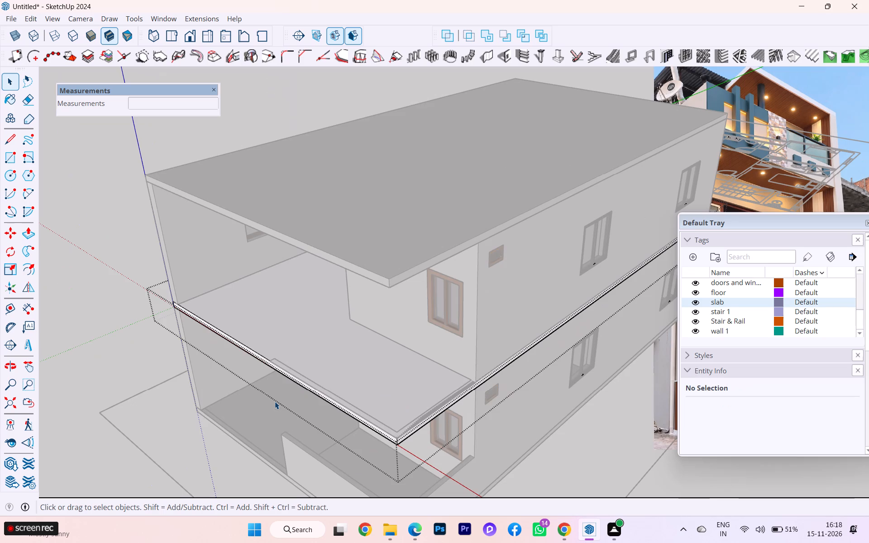
left_click(162, 392)
scroll(330, 400, "up", 3)
scroll(417, 401, "up", 3)
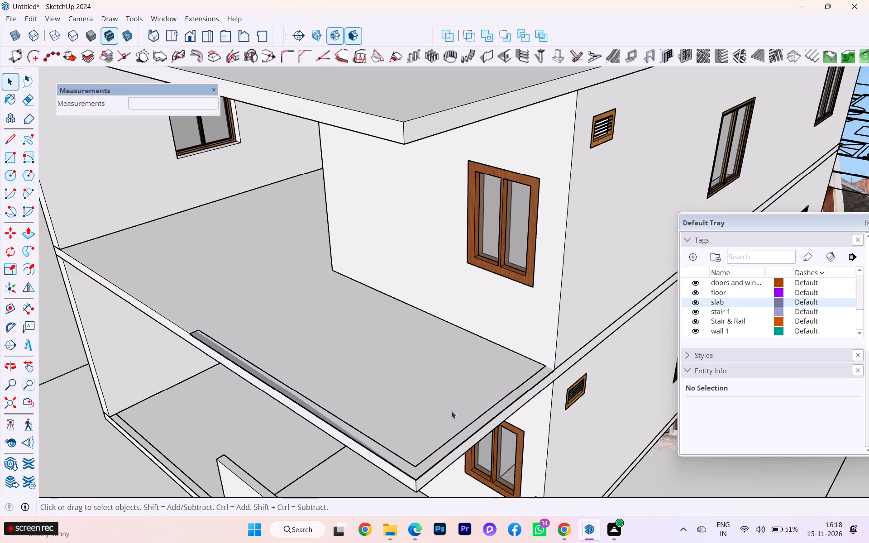
left_click(236, 327)
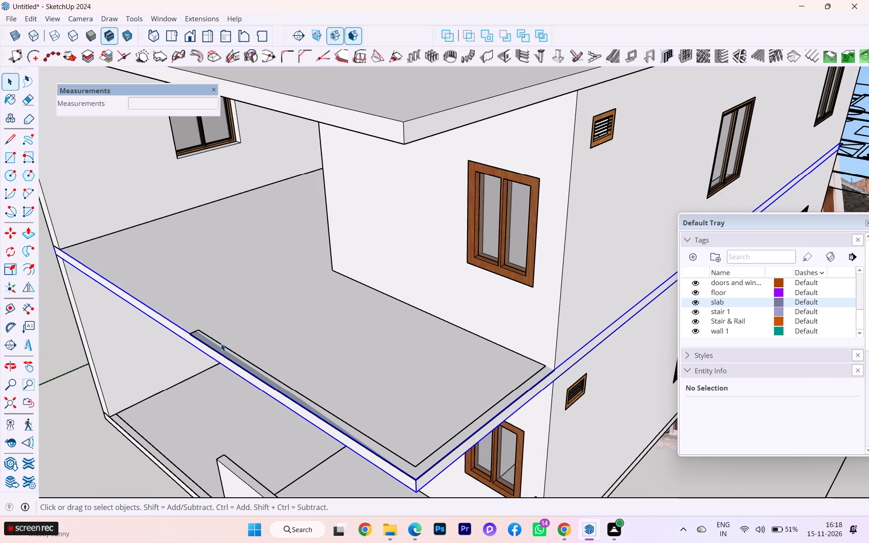
left_click(221, 343)
left_click(220, 343)
left_click(217, 347)
left_click(224, 345)
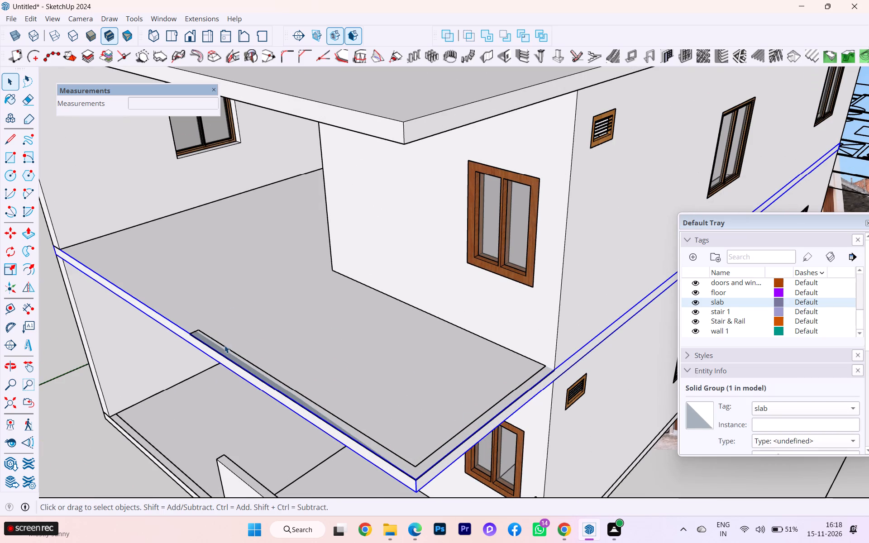
scroll(232, 355, "up", 7)
scroll(245, 345, "down", 2)
scroll(245, 345, "up", 7)
scroll(141, 330, "up", 1)
scroll(140, 330, "down", 1)
scroll(140, 330, "up", 1)
scroll(140, 330, "down", 1)
scroll(140, 330, "up", 7)
scroll(144, 324, "down", 1)
scroll(148, 321, "up", 3)
middle_click_drag(153, 322, 265, 281)
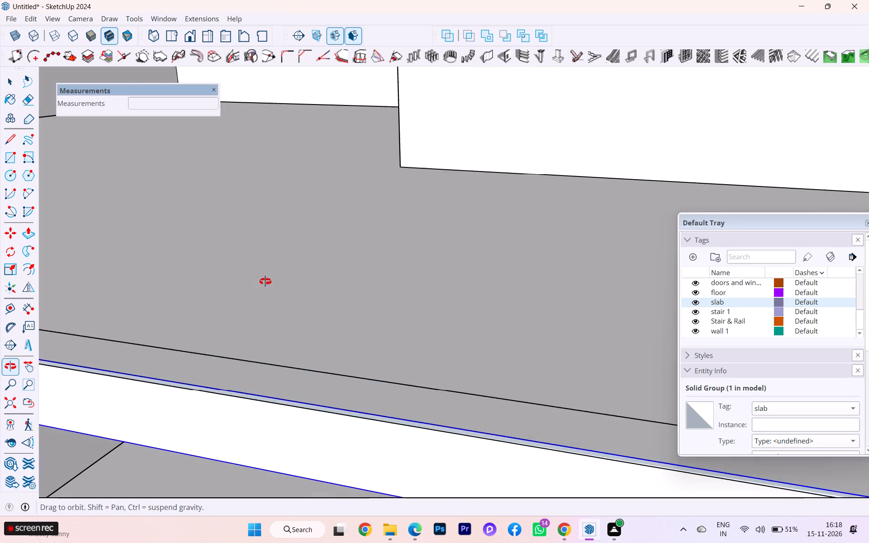
middle_click_drag(265, 281, 214, 376)
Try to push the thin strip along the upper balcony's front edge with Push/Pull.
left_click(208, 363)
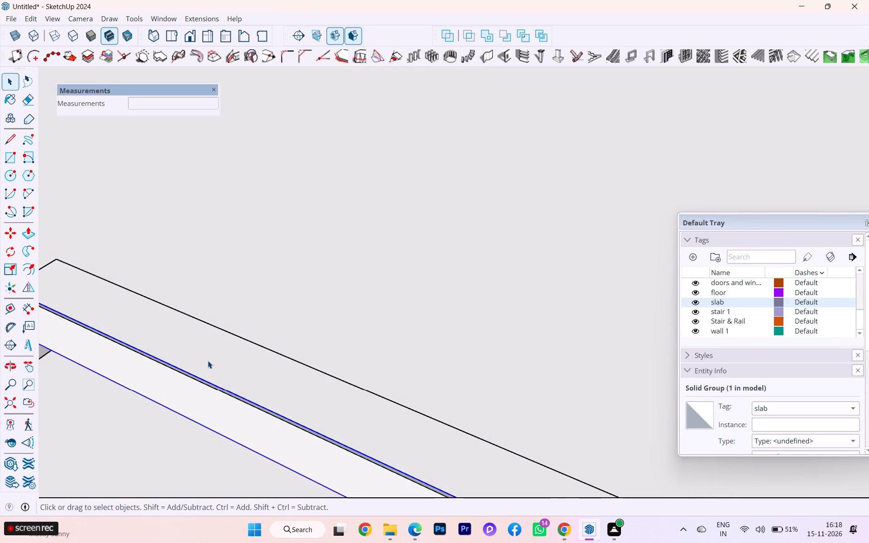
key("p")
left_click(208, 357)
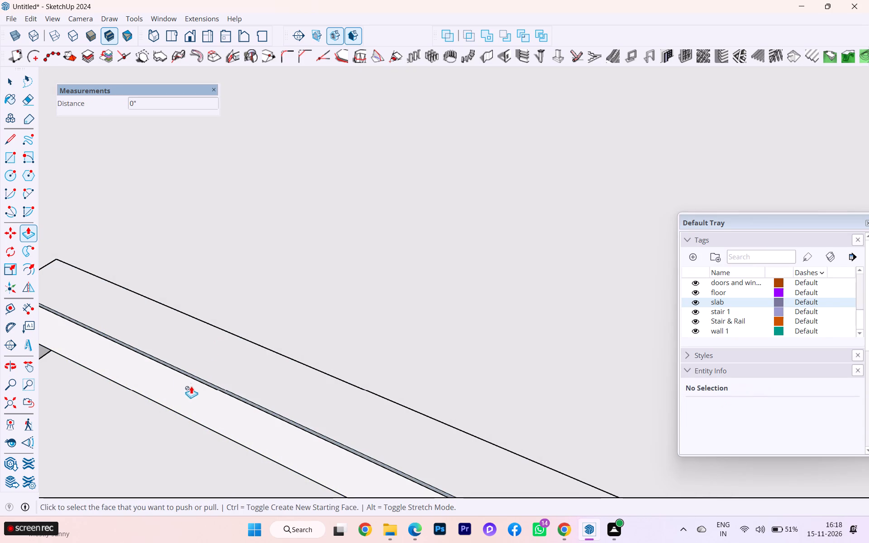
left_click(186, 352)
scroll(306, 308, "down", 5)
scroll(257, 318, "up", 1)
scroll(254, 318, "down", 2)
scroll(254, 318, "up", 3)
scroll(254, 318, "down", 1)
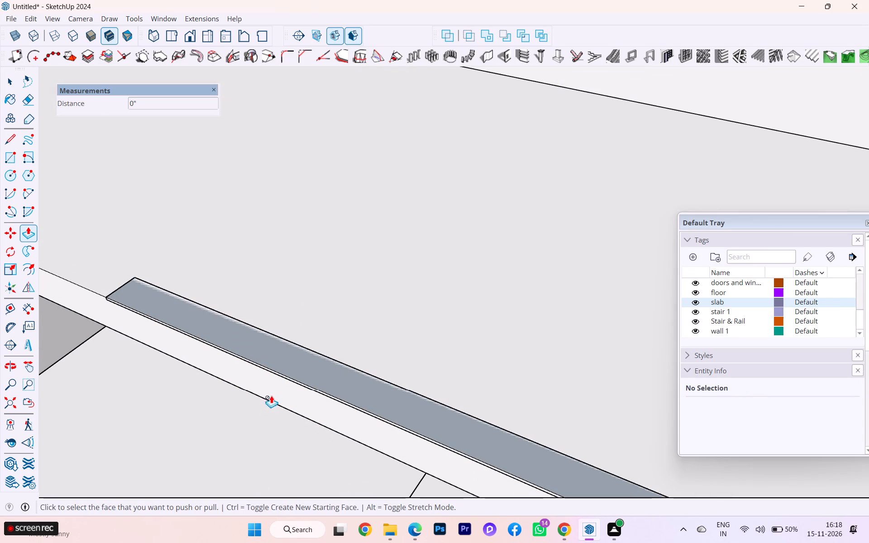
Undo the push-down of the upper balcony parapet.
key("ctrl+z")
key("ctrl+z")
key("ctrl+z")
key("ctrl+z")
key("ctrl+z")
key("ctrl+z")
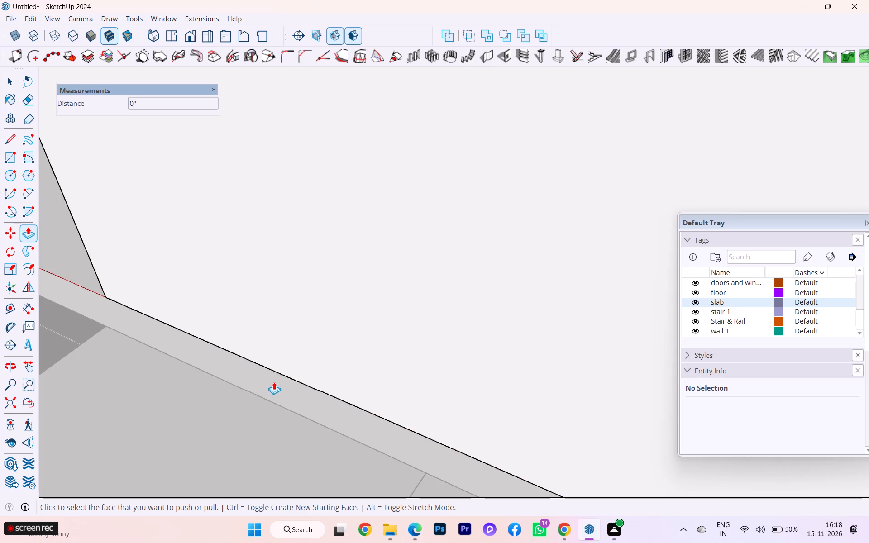
Push the upper balcony parapet's top face down exactly 4' to remove the parapet, and close the wall group.
scroll(276, 377, "down", 1)
scroll(276, 377, "up", 1)
scroll(276, 377, "down", 5)
scroll(276, 377, "up", 2)
scroll(275, 376, "down", 1)
scroll(244, 301, "down", 4)
scroll(244, 301, "up", 2)
scroll(244, 301, "down", 2)
scroll(244, 299, "up", 1)
scroll(244, 299, "down", 6)
scroll(244, 297, "up", 1)
scroll(244, 297, "down", 2)
scroll(244, 300, "up", 3)
scroll(244, 300, "down", 4)
scroll(244, 300, "up", 2)
scroll(259, 297, "down", 3)
scroll(259, 297, "up", 1)
scroll(259, 297, "down", 1)
scroll(406, 291, "up", 1)
left_click(360, 239)
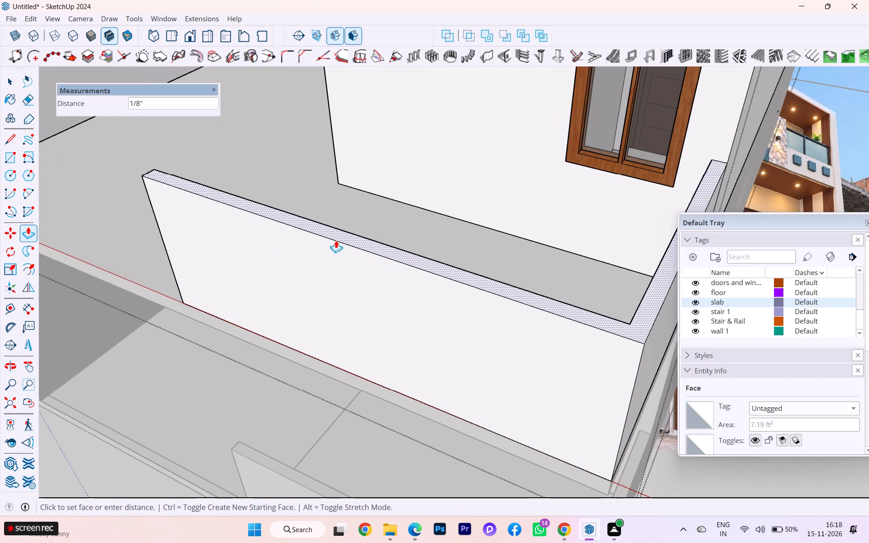
left_click(168, 298)
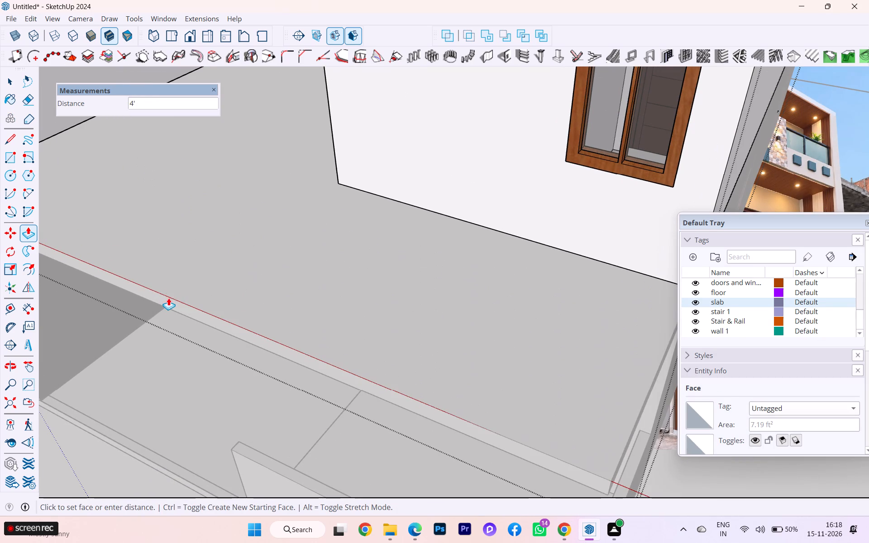
scroll(216, 301, "down", 6)
scroll(283, 285, "up", 1)
scroll(283, 283, "down", 7)
scroll(322, 284, "up", 2)
scroll(323, 285, "down", 2)
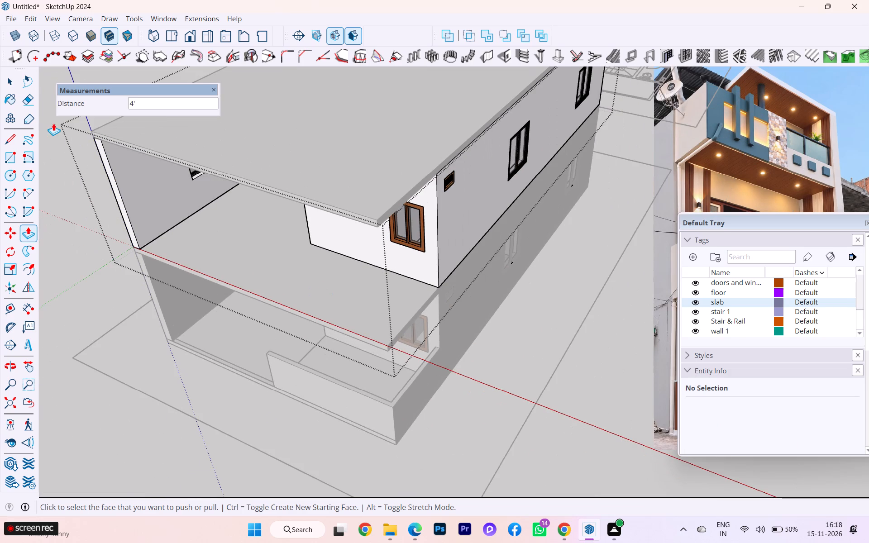
left_click(8, 81)
left_click(620, 402)
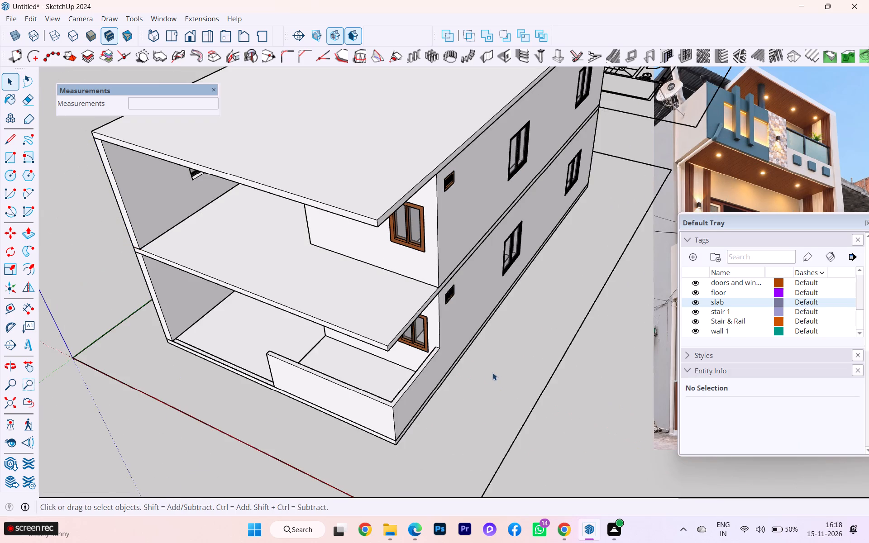
Open the upper balcony's slab group and draw a 6" vertical line across its side face in line with the wall corner.
scroll(445, 349, "up", 3)
middle_click_drag(405, 311, 140, 308)
scroll(178, 274, "down", 1)
middle_click_drag(182, 264, 248, 243)
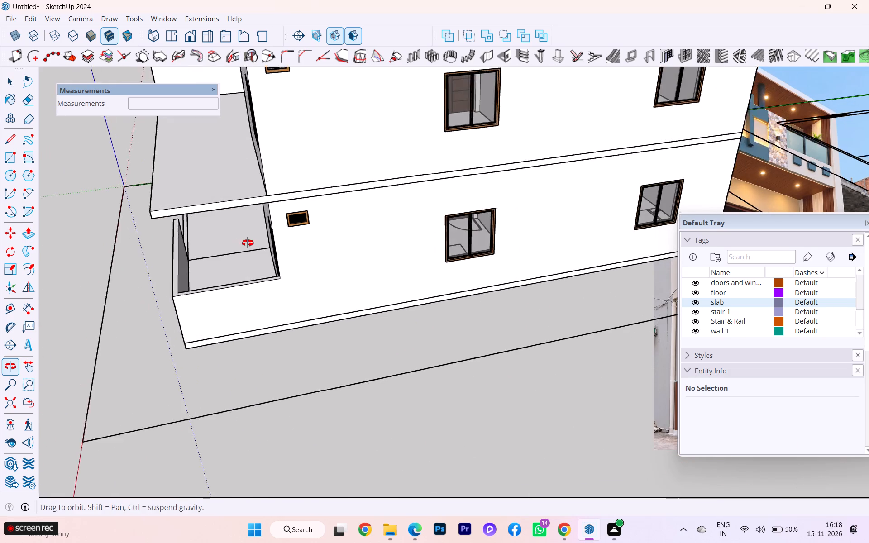
middle_click_drag(248, 243, 248, 243)
scroll(252, 210, "up", 7)
scroll(252, 209, "down", 3)
scroll(252, 209, "up", 9)
double_click(252, 197)
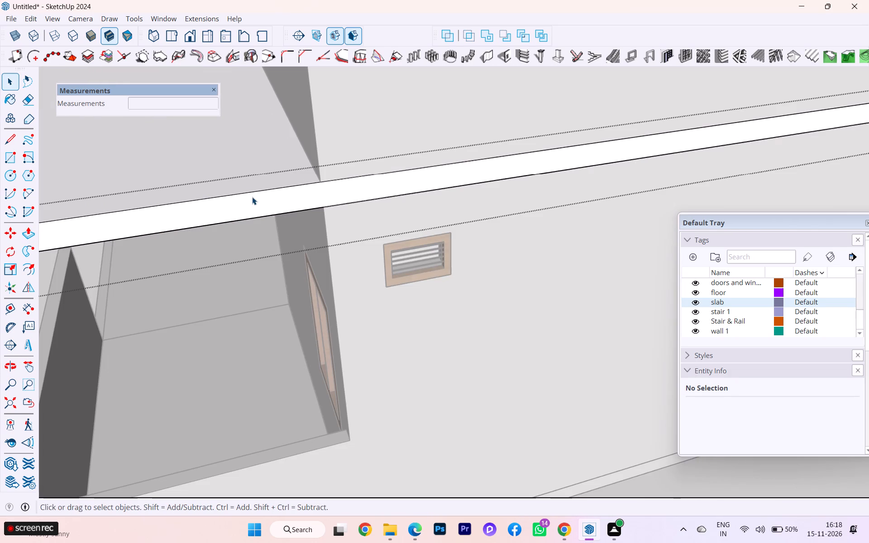
key("l")
key("Return")
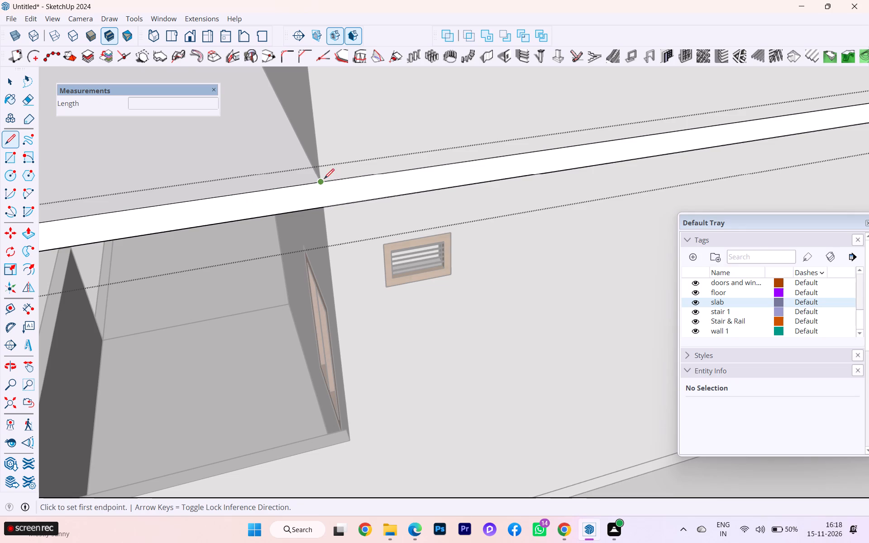
left_click(318, 184)
left_click(322, 206)
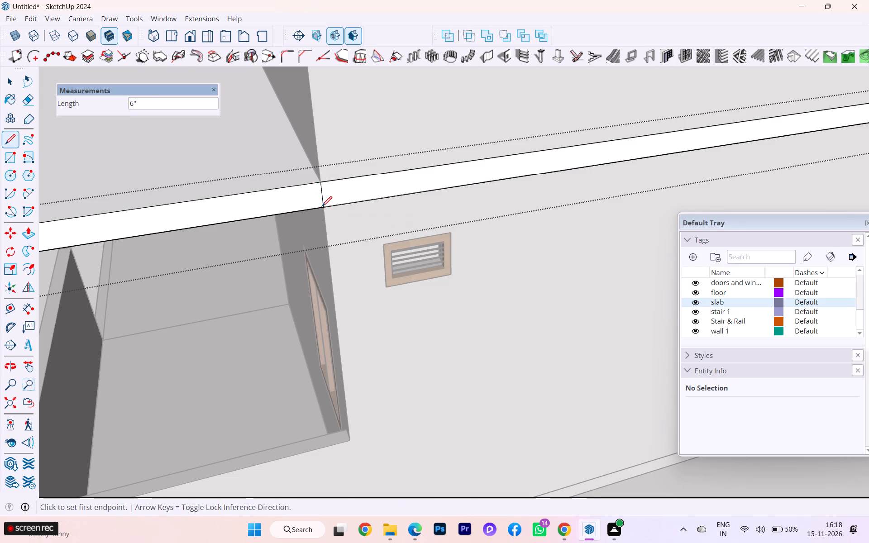
Examine the balcony slab from the front and move the Default Tray off the elevation reference photo to compare the two.
scroll(309, 213, "down", 1)
middle_click_drag(343, 214, 465, 205)
scroll(468, 223, "up", 1)
scroll(468, 223, "down", 6)
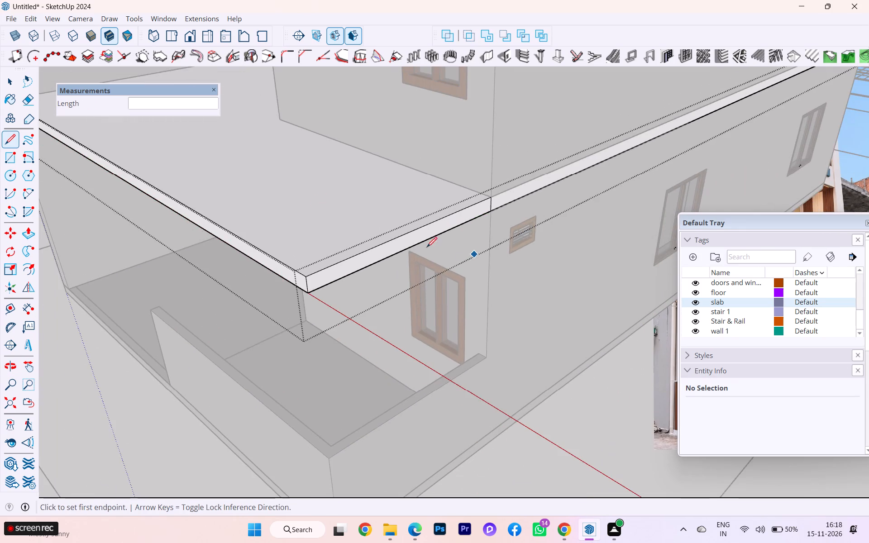
scroll(244, 182, "down", 2)
scroll(266, 211, "down", 1)
middle_click_drag(263, 217, 376, 239)
scroll(376, 239, "down", 3)
middle_click_drag(295, 238, 376, 239)
scroll(376, 239, "down", 1)
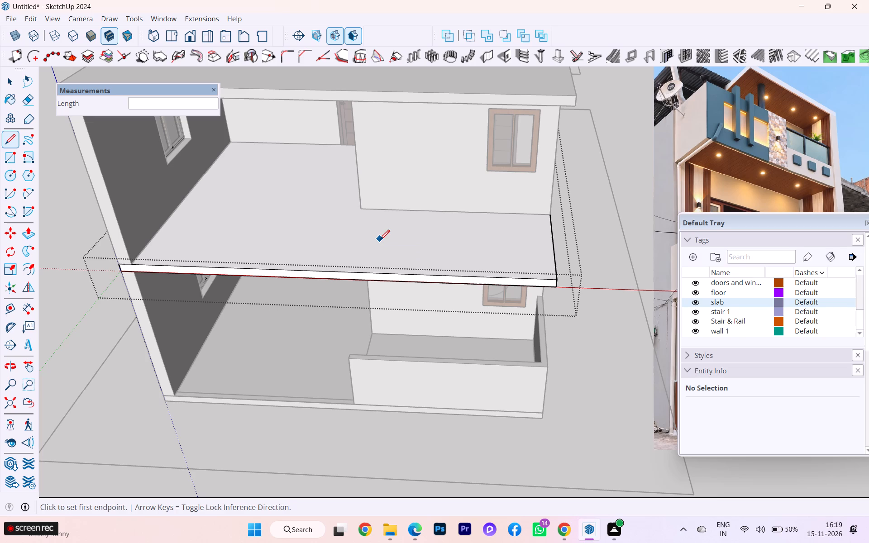
scroll(678, 262, "down", 1)
left_click_drag(786, 224, 75, 254)
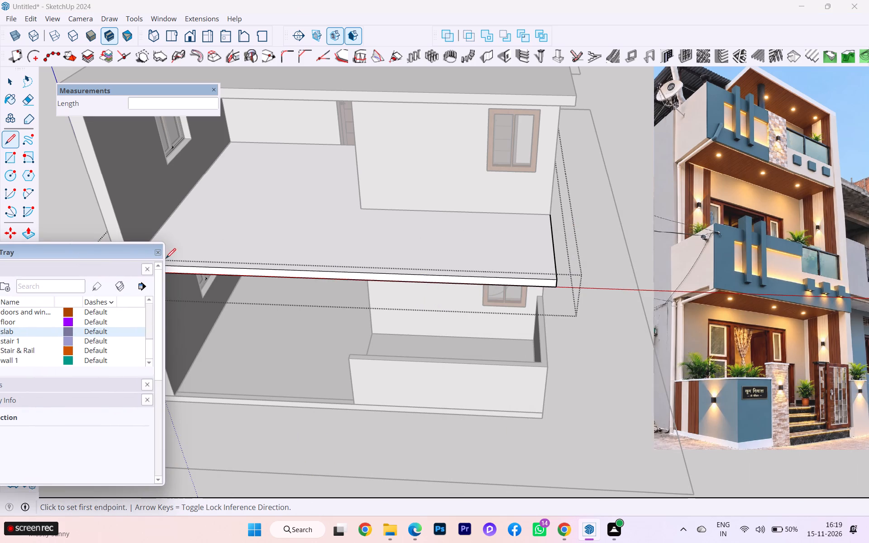
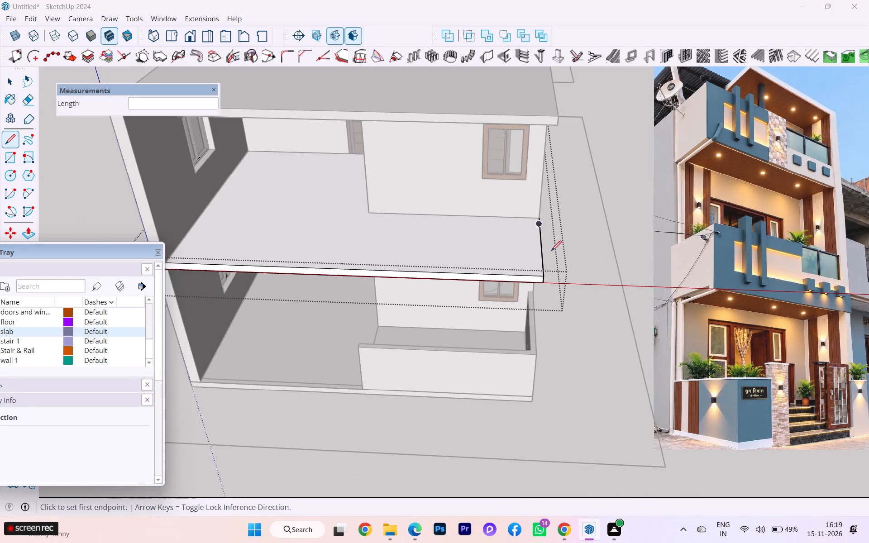
Close the balcony slab group.
middle_click_drag(551, 251, 420, 245)
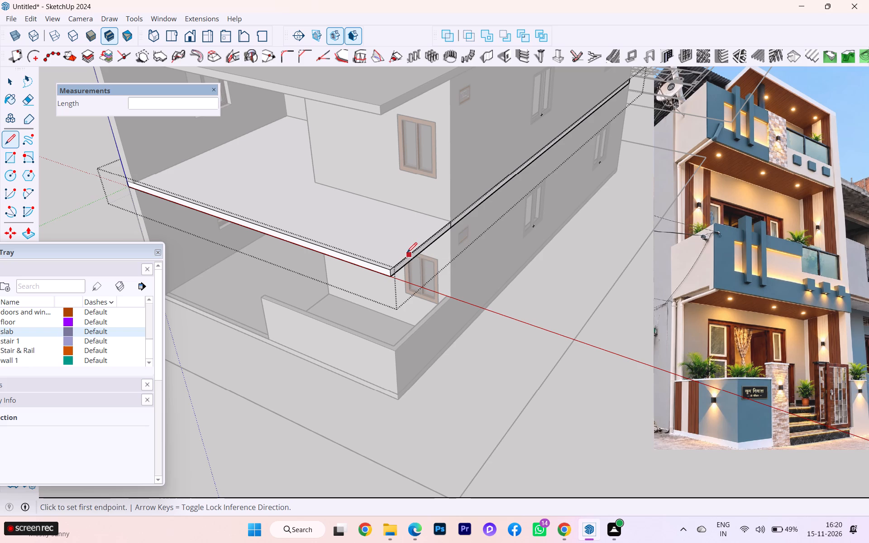
middle_click_drag(407, 251, 456, 260)
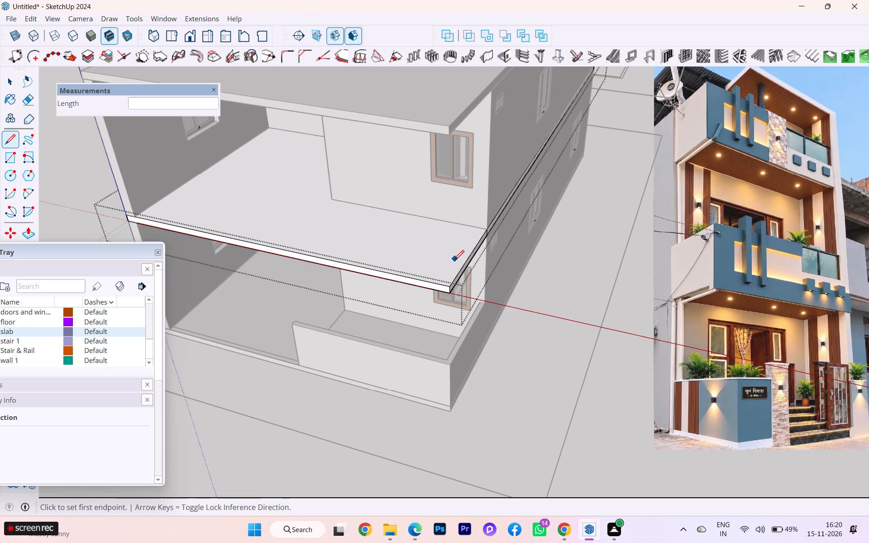
left_click(11, 85)
left_click(578, 337)
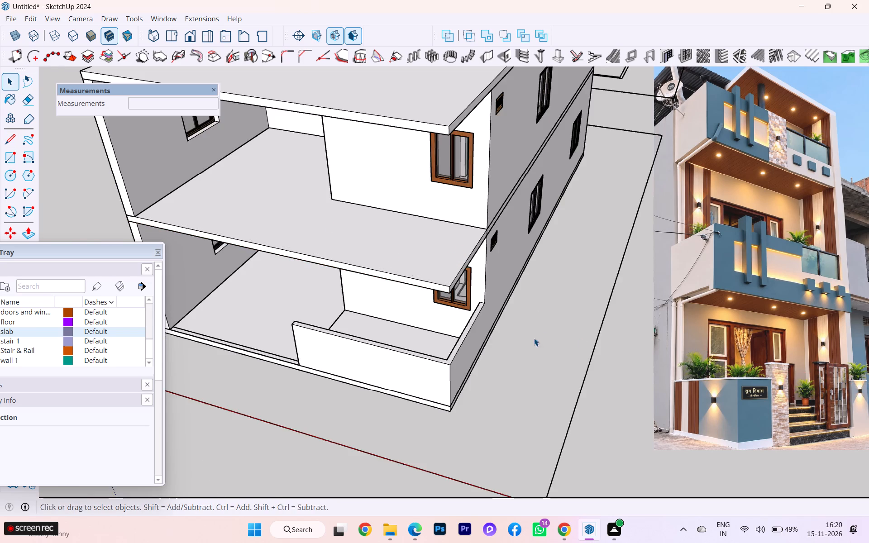
Open the ground-storey wall group, push the front parapet's top face down 4' to remove the parapet, and close the group.
scroll(463, 347, "up", 2)
left_click(444, 345)
left_click(447, 356)
double_click(447, 356)
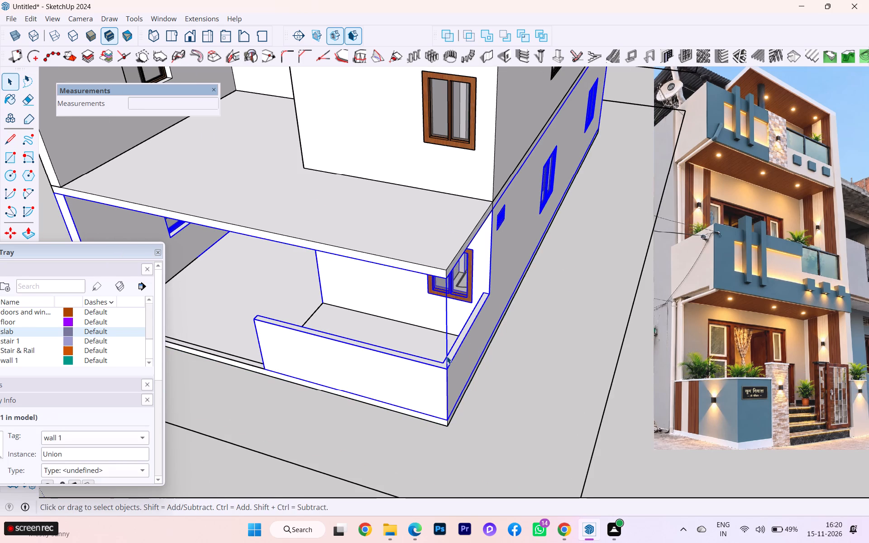
left_click(448, 357)
left_click(446, 359)
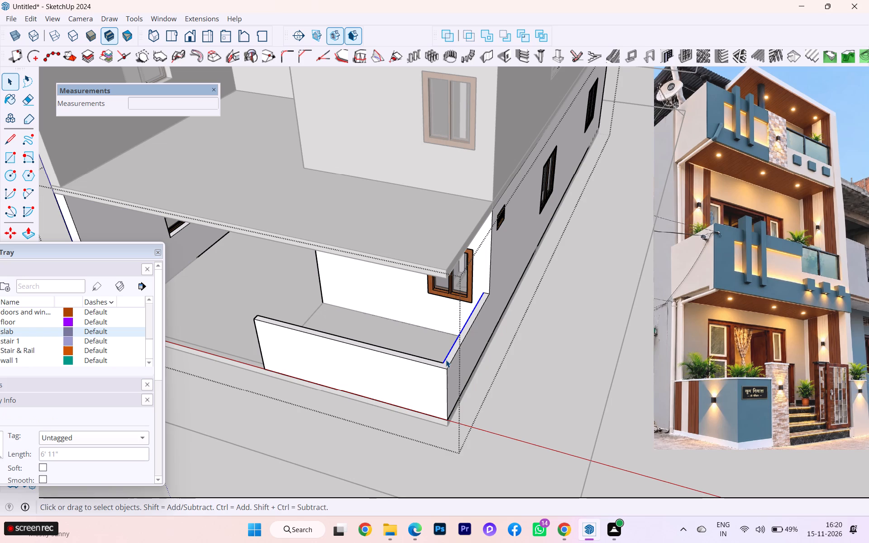
left_click(444, 368)
scroll(444, 361, "up", 4)
left_click(444, 368)
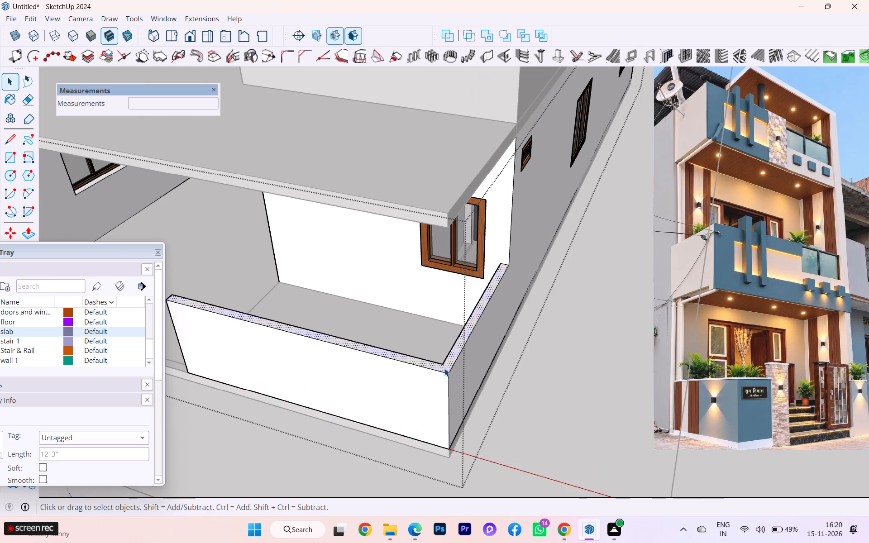
key("p")
key("Return")
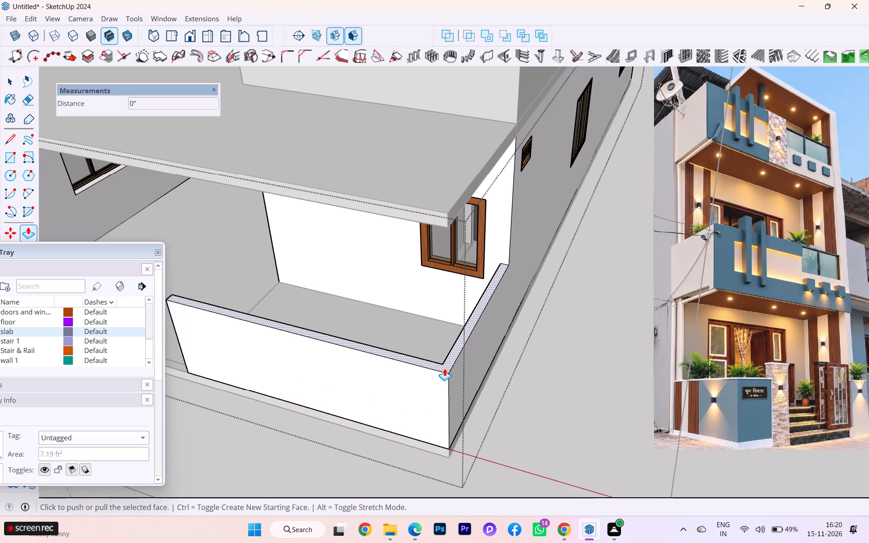
left_click(448, 365)
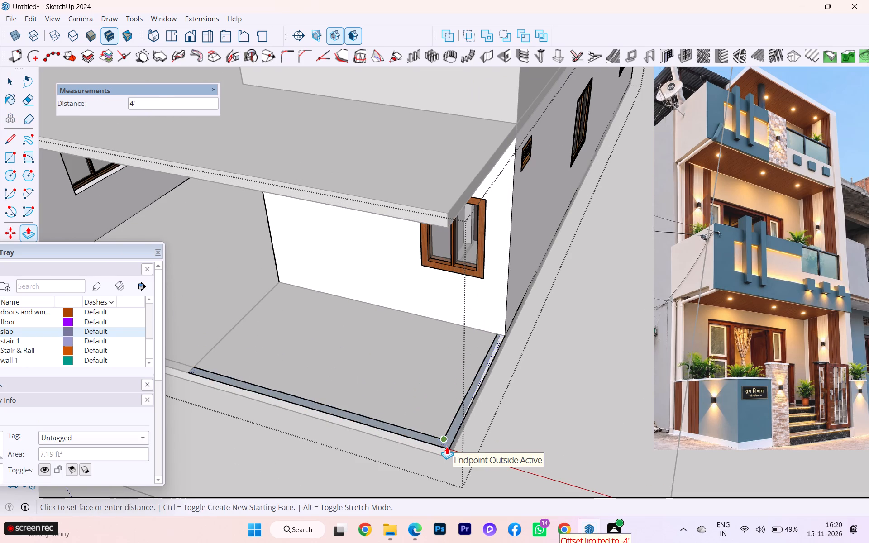
left_click(447, 447)
scroll(512, 444, "down", 3)
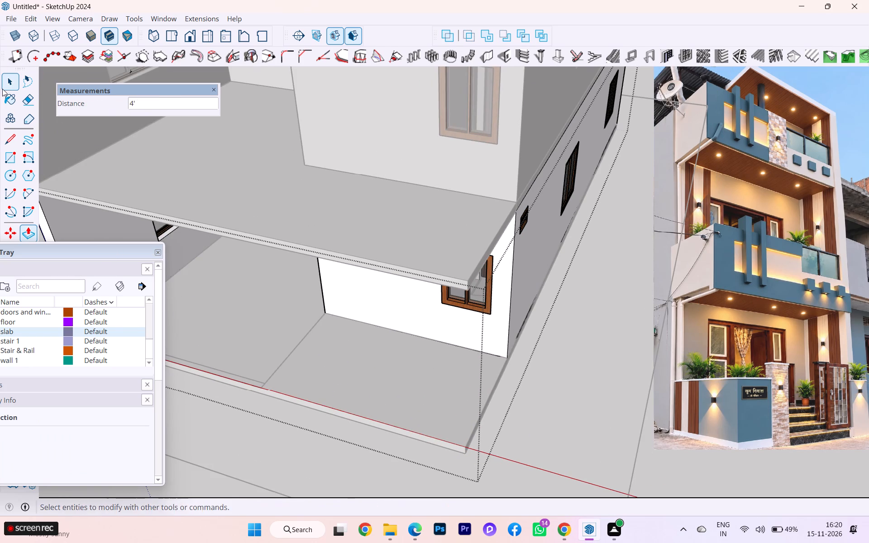
left_click(2, 86)
left_click(595, 346)
Open the balcony slab group between the two storeys, push its projecting side face inward 9" up to the wall corner, and close the group.
scroll(594, 348, "down", 1)
middle_click_drag(593, 348, 545, 341)
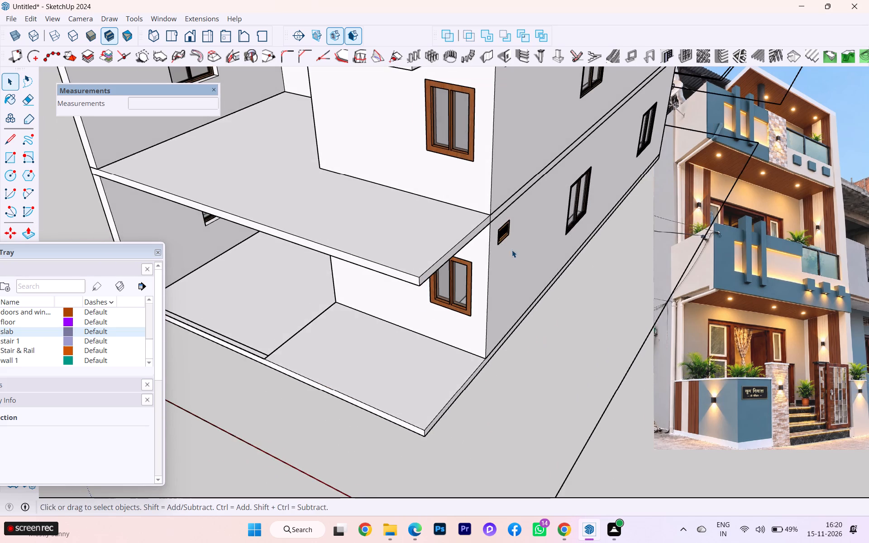
scroll(511, 248, "up", 2)
scroll(477, 223, "up", 1)
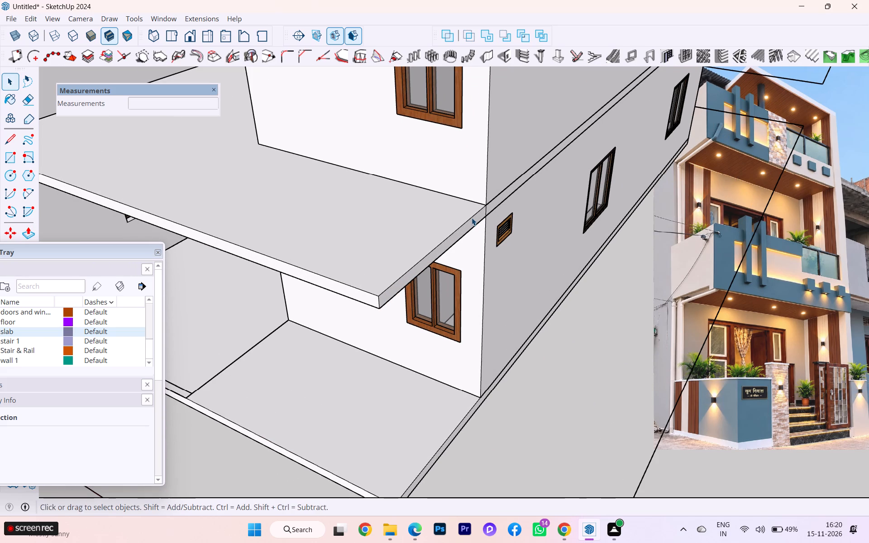
left_click(472, 218)
left_click(472, 218)
left_click(454, 225)
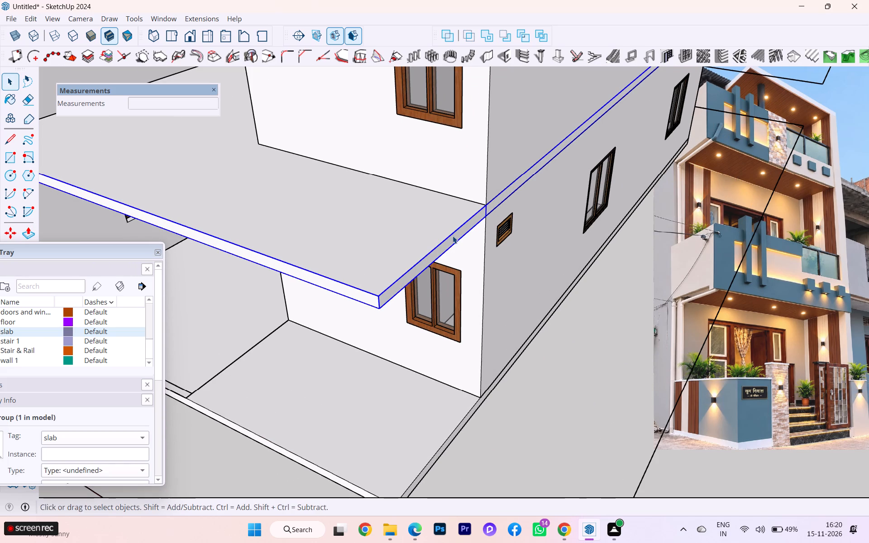
left_click(453, 236)
middle_click_drag(453, 236, 468, 243)
scroll(468, 243, "down", 2)
scroll(468, 243, "up", 4)
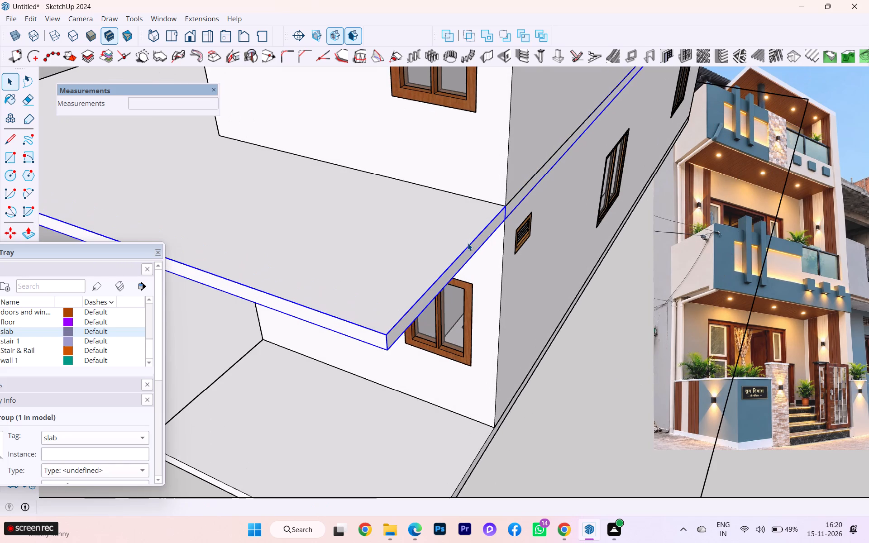
double_click(468, 258)
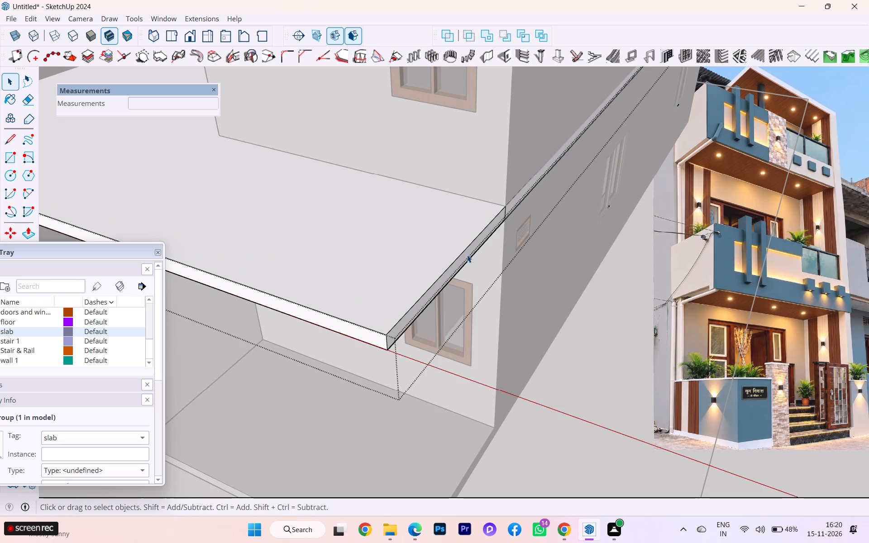
left_click(467, 254)
key("p")
left_click(466, 253)
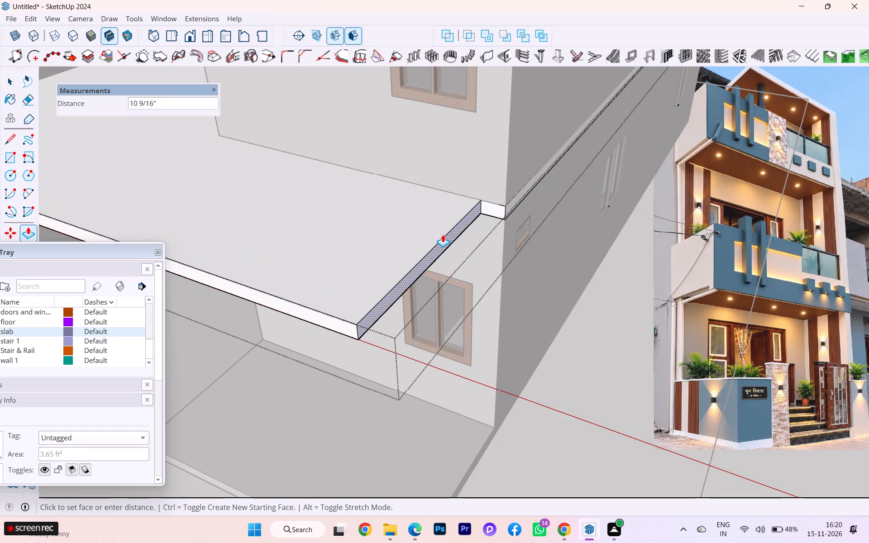
key("9")
key("Return")
scroll(505, 248, "down", 6)
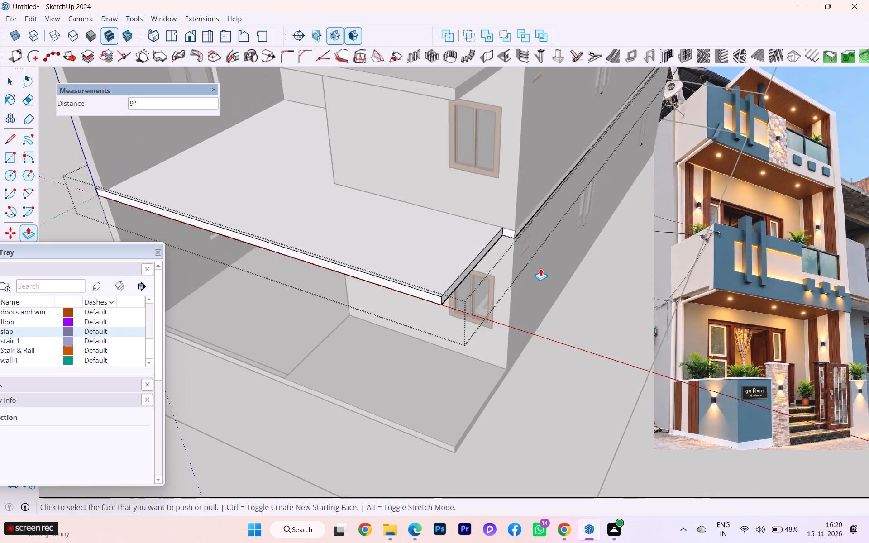
scroll(540, 268, "down", 1)
scroll(540, 268, "up", 4)
scroll(540, 268, "down", 6)
scroll(541, 275, "up", 1)
scroll(541, 275, "down", 1)
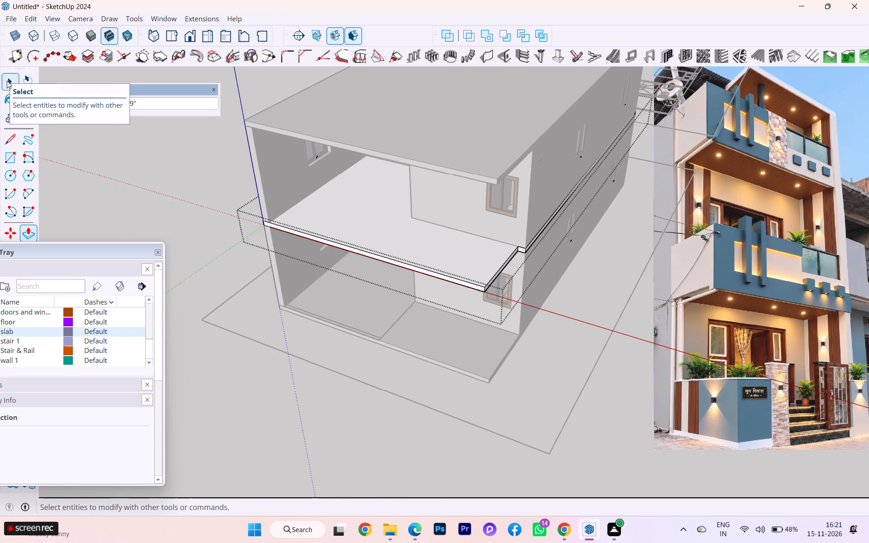
left_click(7, 81)
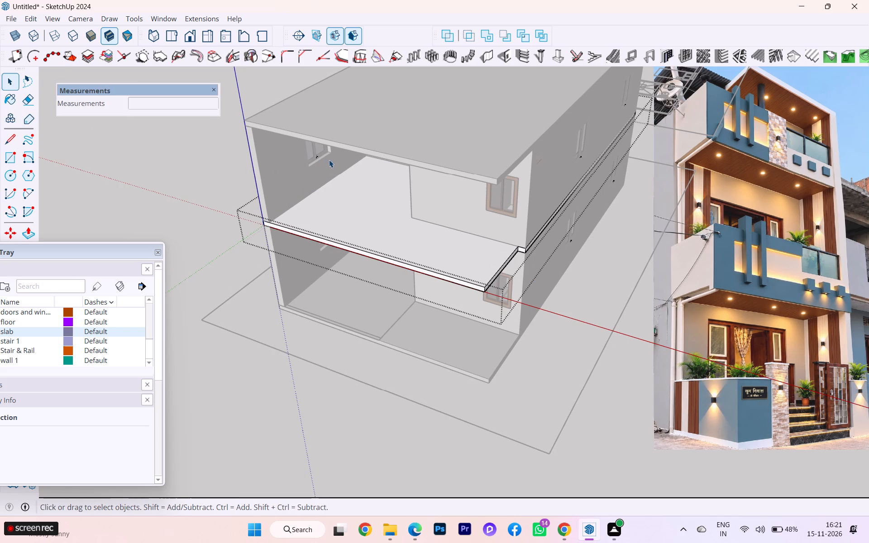
left_click(480, 221)
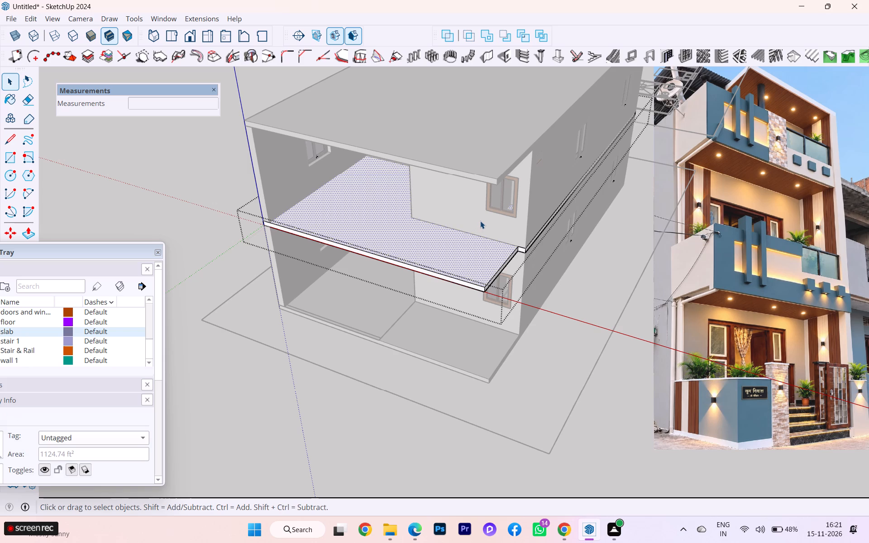
left_click(603, 347)
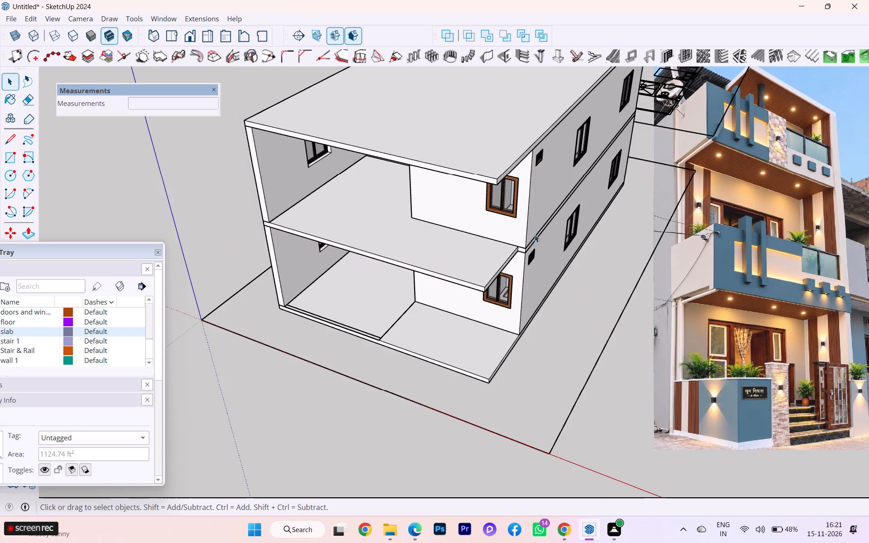
Copy the upper-storey wall group 10' 6" straight up onto the top slab to form a third storey.
left_click(501, 204)
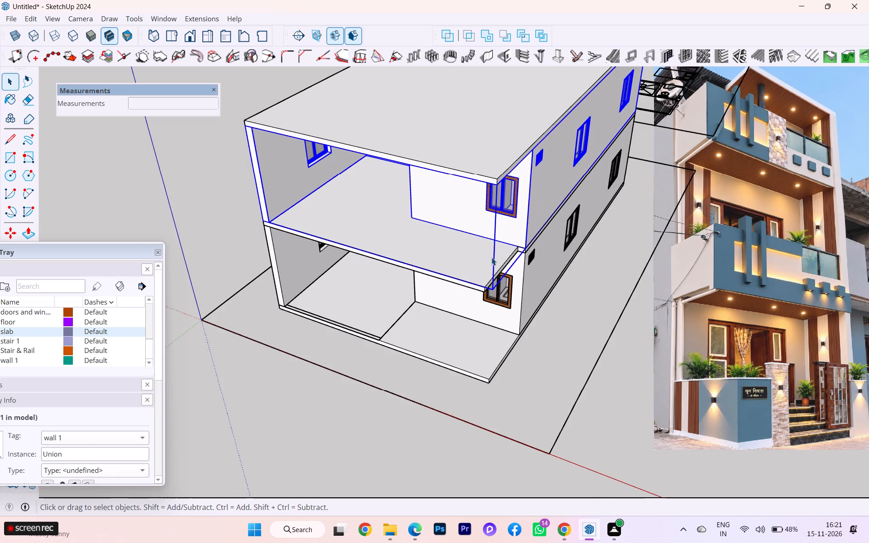
scroll(492, 257, "up", 2)
middle_click_drag(467, 288, 609, 290)
middle_click_drag(593, 274, 401, 271)
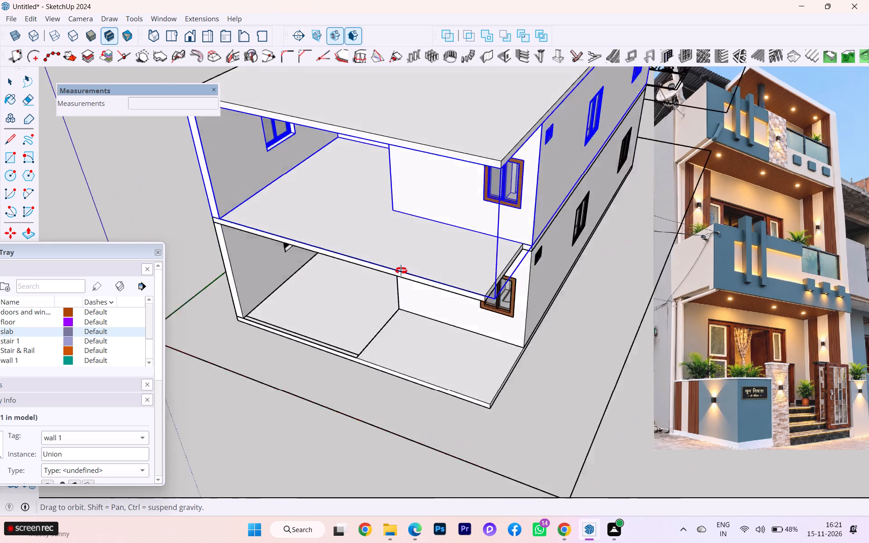
middle_click_drag(401, 271, 394, 270)
scroll(502, 246, "up", 6)
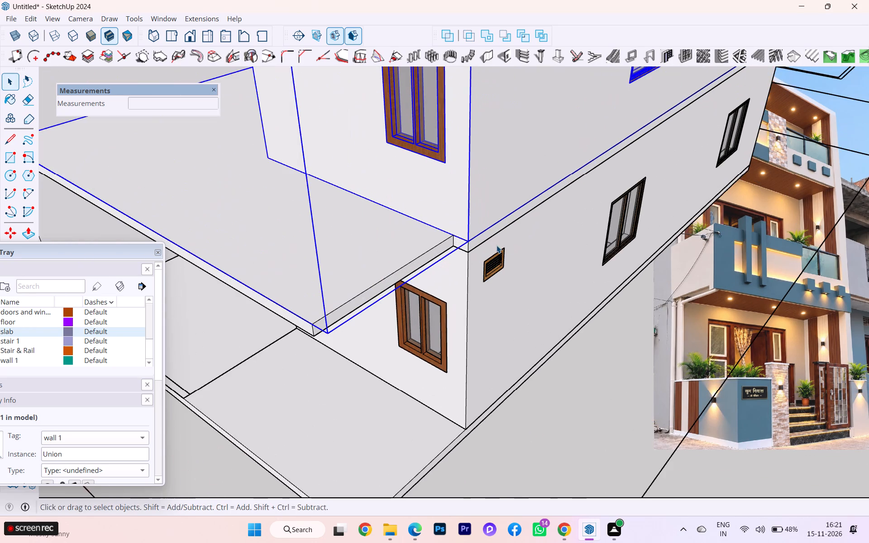
scroll(476, 242, "up", 1)
scroll(476, 242, "down", 1)
scroll(476, 242, "up", 2)
key("m")
key("Return")
scroll(473, 237, "up", 2)
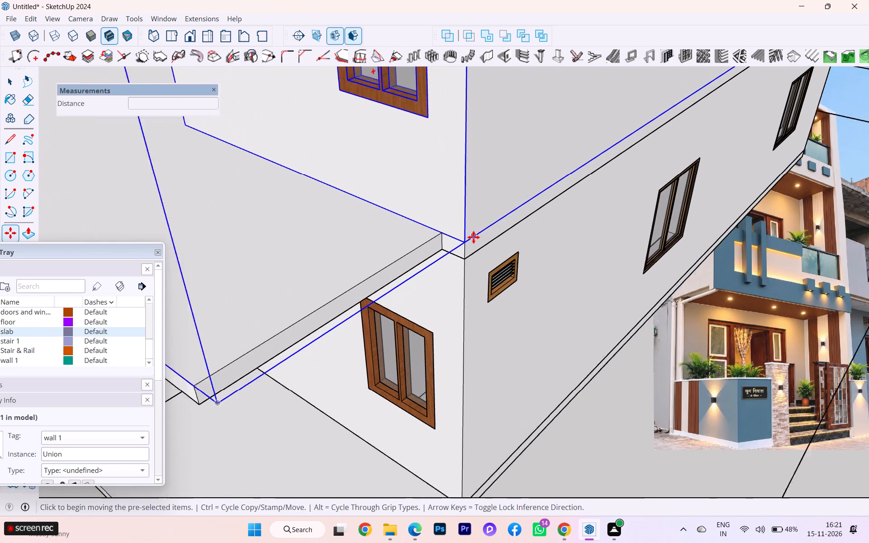
scroll(473, 237, "up", 1)
left_click(465, 240)
scroll(460, 176, "down", 2)
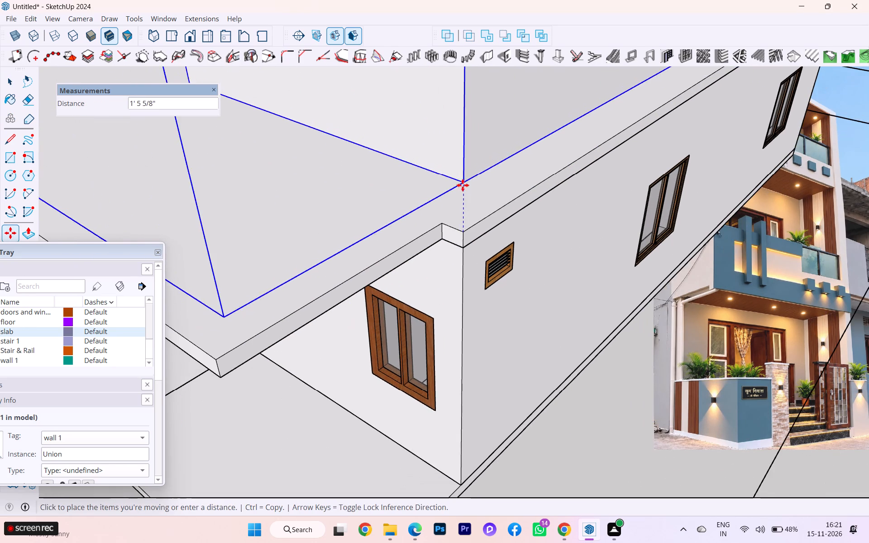
scroll(463, 188, "down", 1)
scroll(463, 188, "up", 2)
scroll(463, 189, "down", 6)
scroll(463, 194, "up", 1)
scroll(463, 194, "down", 7)
scroll(463, 195, "up", 1)
scroll(463, 195, "down", 10)
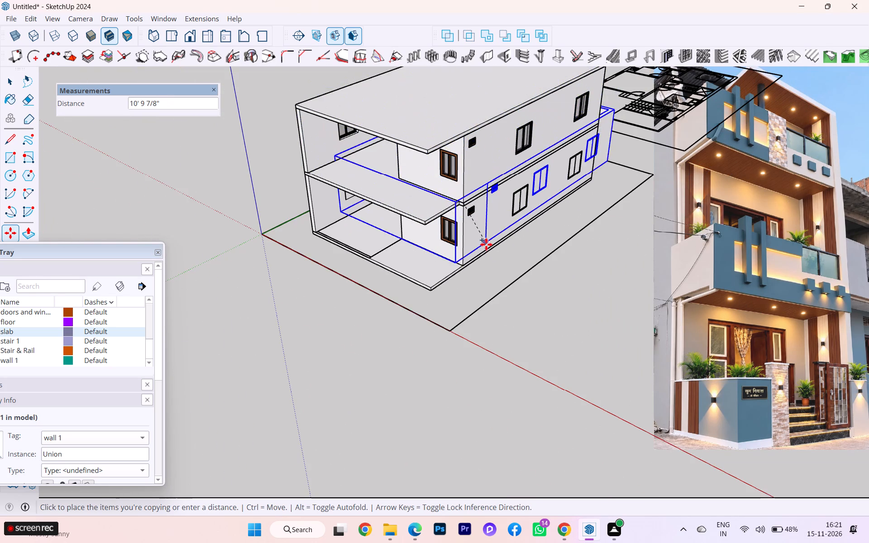
scroll(486, 244, "down", 3)
scroll(453, 169, "up", 7)
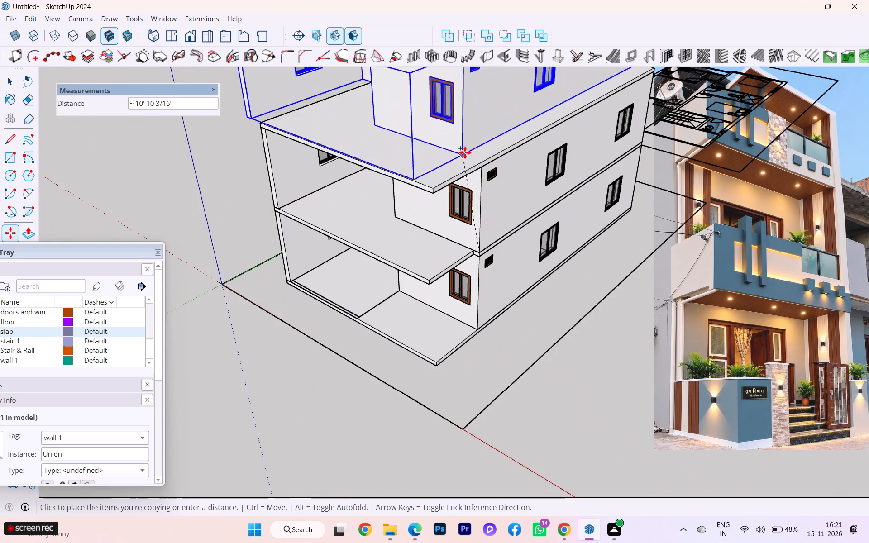
scroll(484, 147, "up", 7)
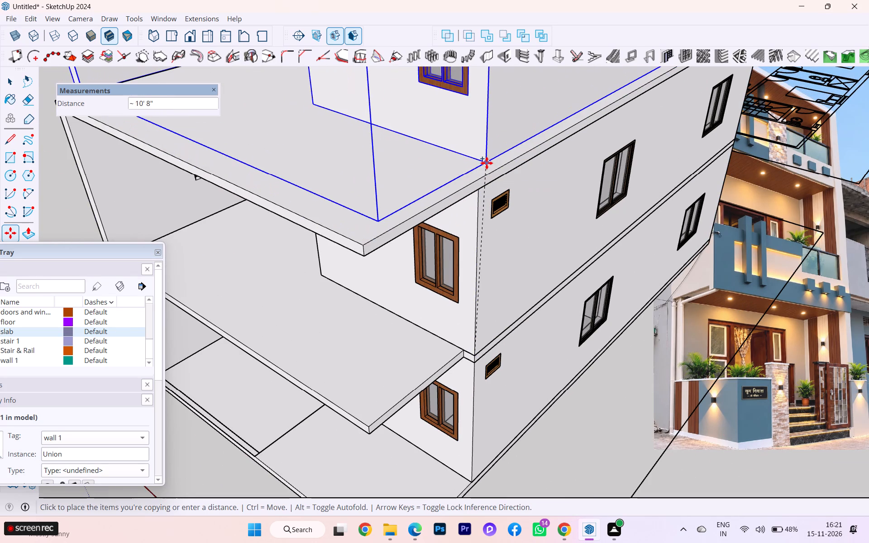
key("Up")
left_click(483, 166)
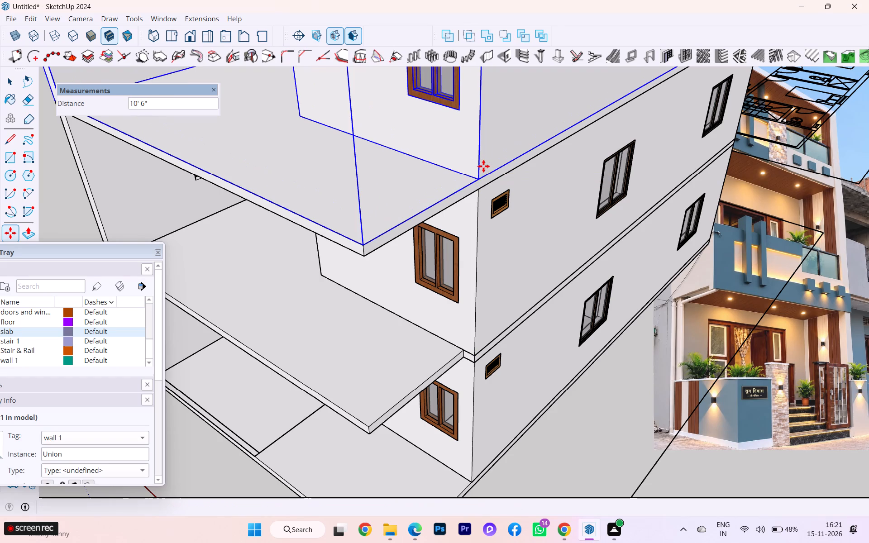
scroll(430, 208, "down", 2)
middle_click_drag(398, 210, 496, 219)
scroll(489, 215, "down", 5)
scroll(456, 215, "up", 1)
scroll(456, 215, "down", 2)
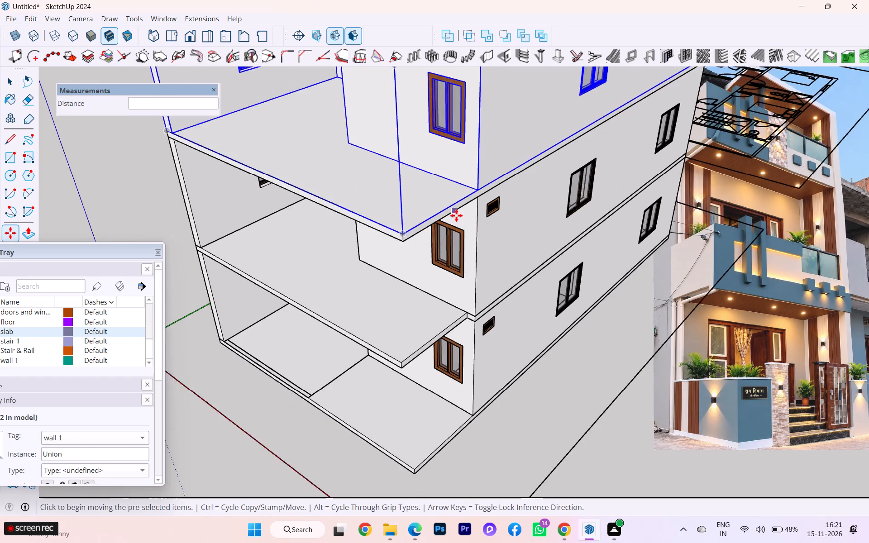
scroll(456, 215, "down", 3)
middle_click_drag(434, 219, 690, 264)
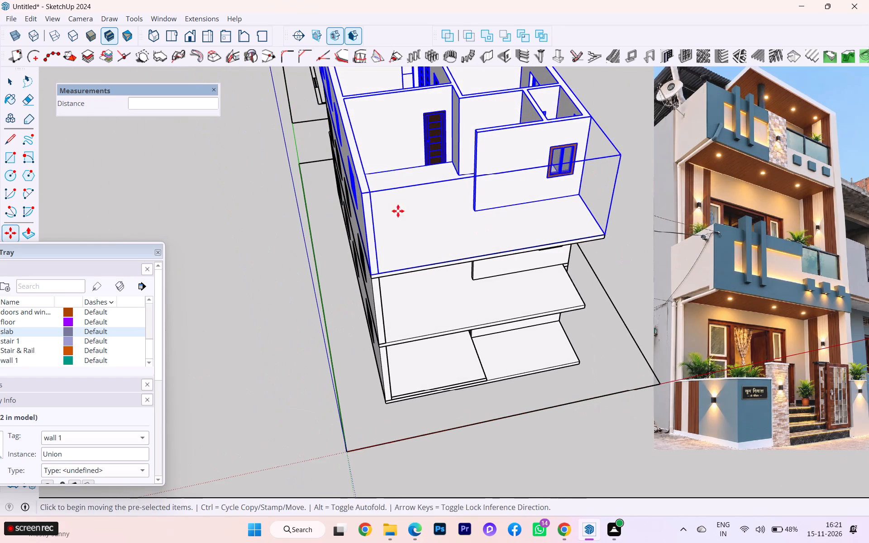
left_click(10, 84)
left_click(185, 193)
Copy the slab beneath the third storey 10' 6" straight up onto the third-storey walls as the roof slab.
scroll(333, 227, "down", 1)
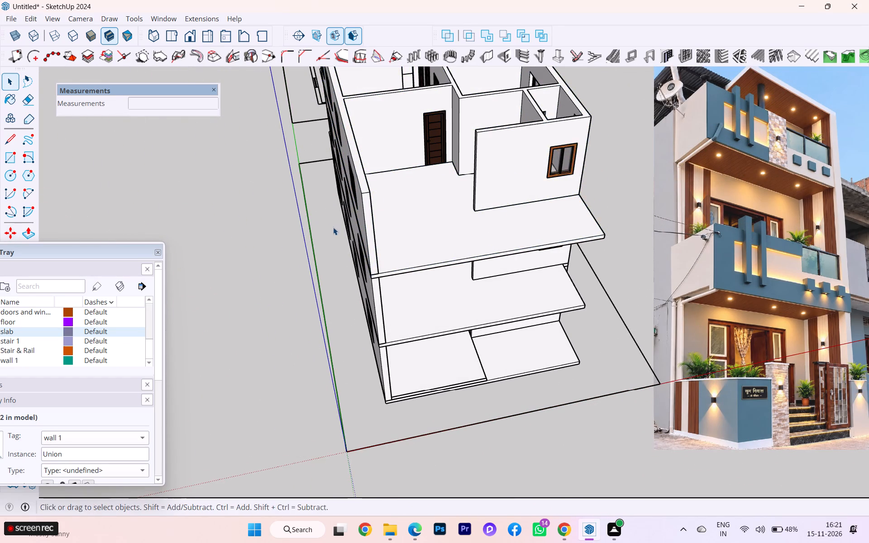
middle_click_drag(333, 227, 286, 198)
left_click(382, 222)
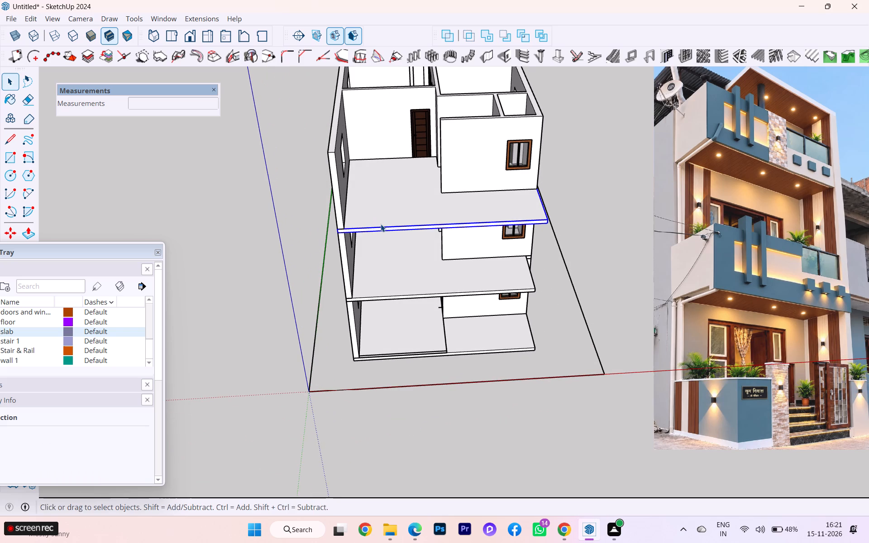
scroll(380, 224, "down", 1)
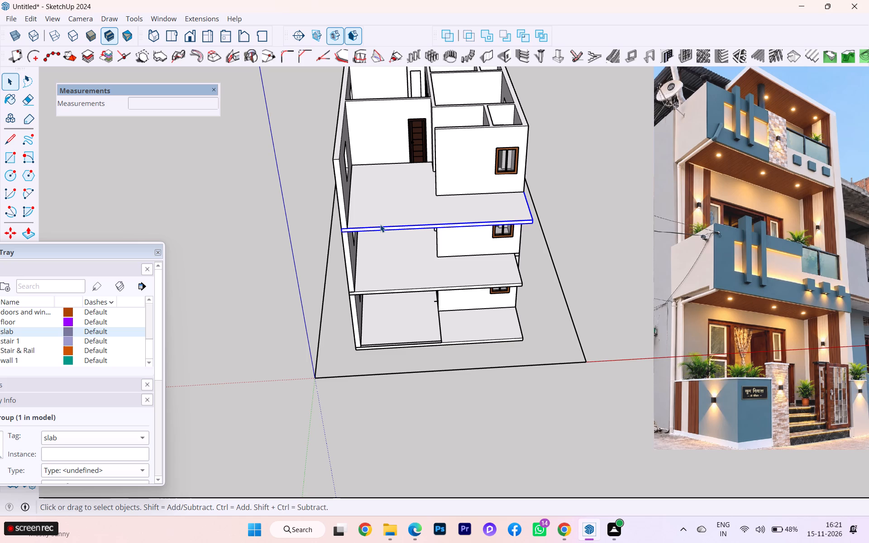
scroll(387, 206, "up", 5)
scroll(387, 206, "down", 2)
middle_click_drag(386, 213, 387, 223)
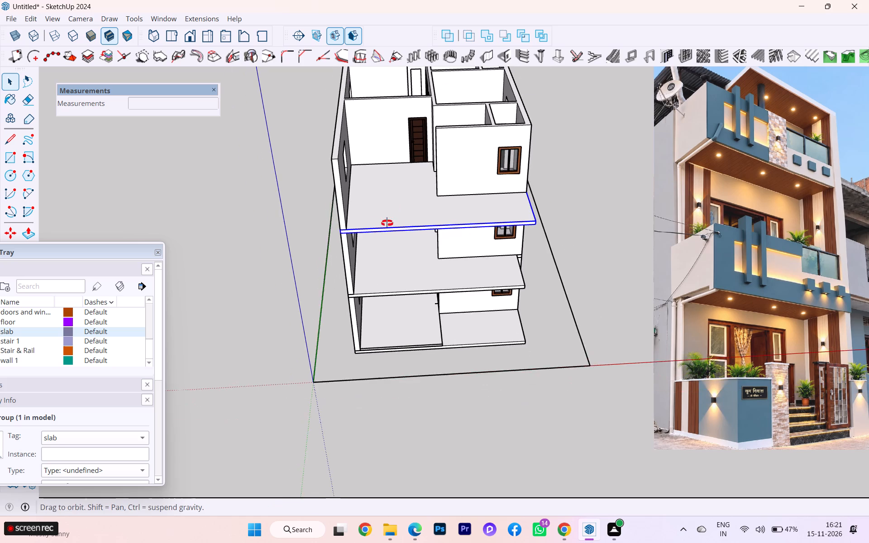
middle_click_drag(387, 223, 389, 234)
scroll(389, 234, "down", 1)
scroll(351, 246, "up", 1)
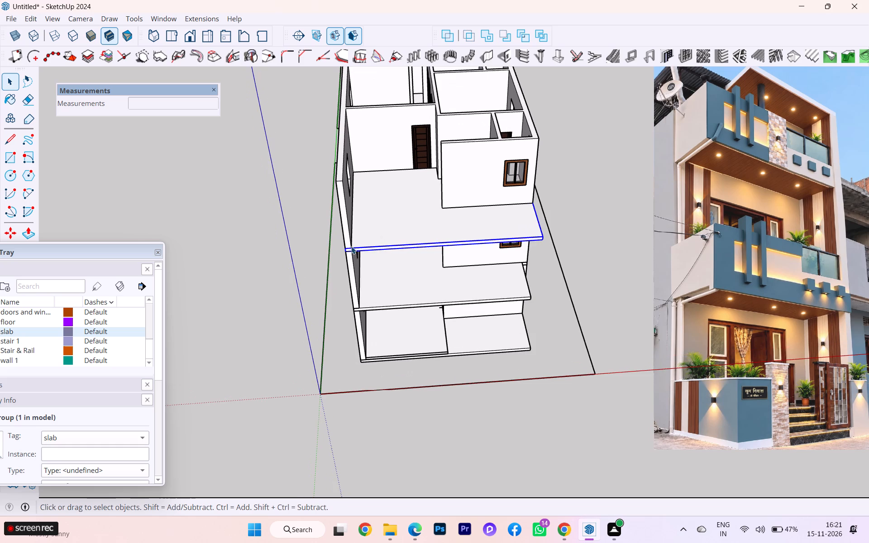
key("m")
key("Return")
scroll(351, 246, "up", 1)
scroll(351, 246, "down", 5)
scroll(351, 246, "up", 3)
scroll(351, 246, "down", 5)
scroll(351, 246, "up", 2)
scroll(351, 247, "down", 1)
scroll(351, 247, "up", 3)
scroll(350, 248, "down", 1)
scroll(350, 248, "up", 5)
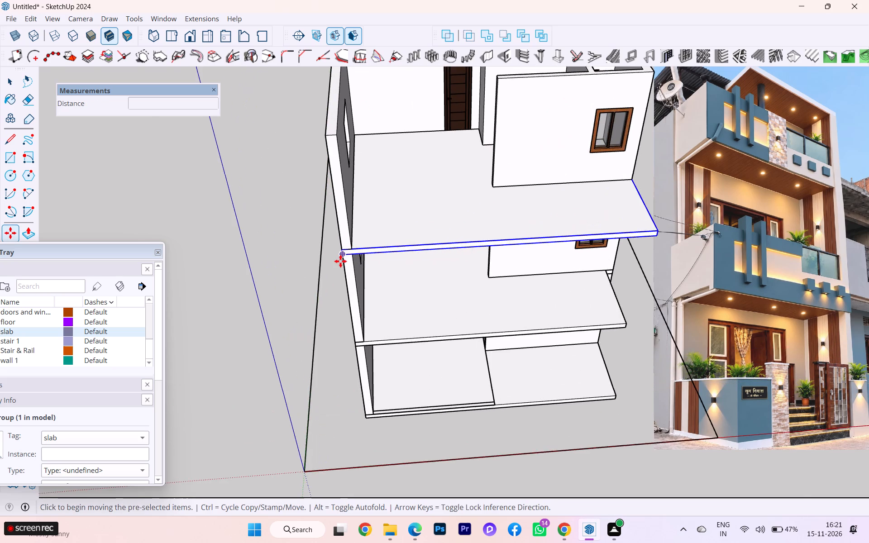
left_click(344, 254)
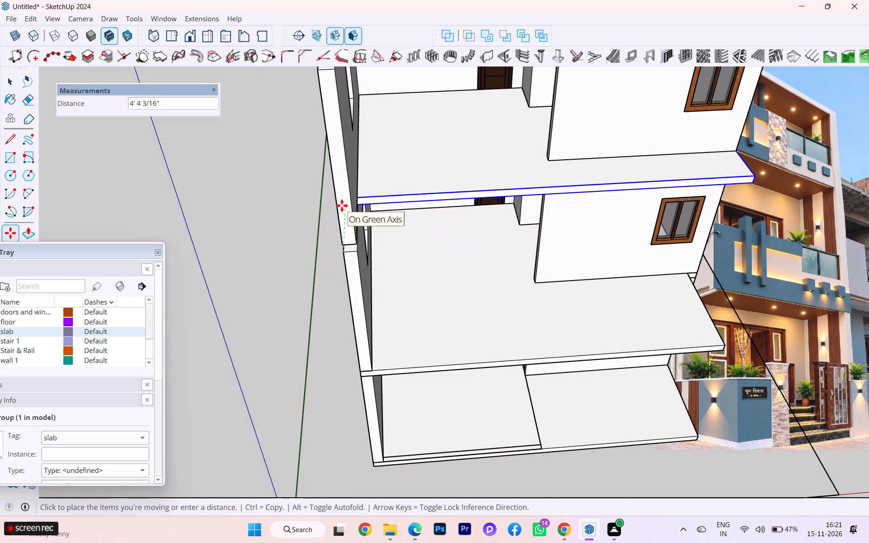
scroll(342, 207, "down", 1)
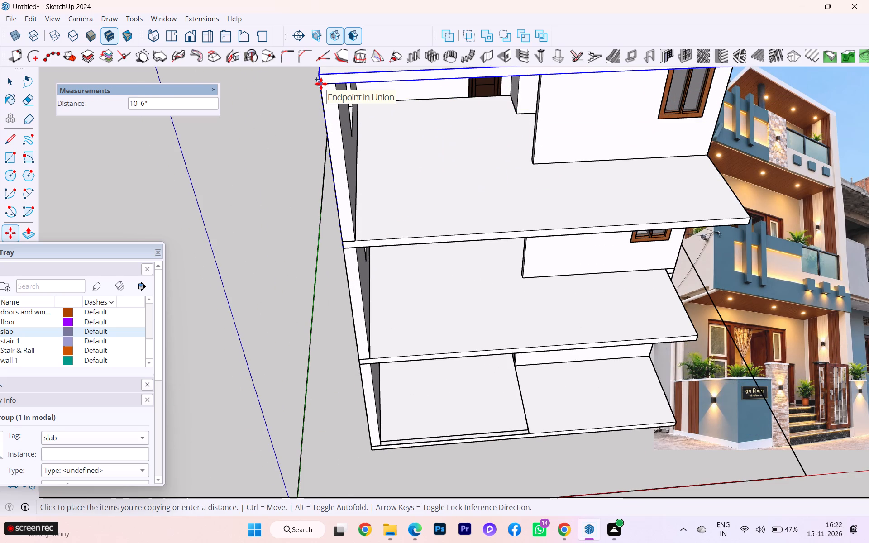
left_click(321, 84)
scroll(422, 187, "down", 7)
middle_click_drag(463, 259, 391, 253)
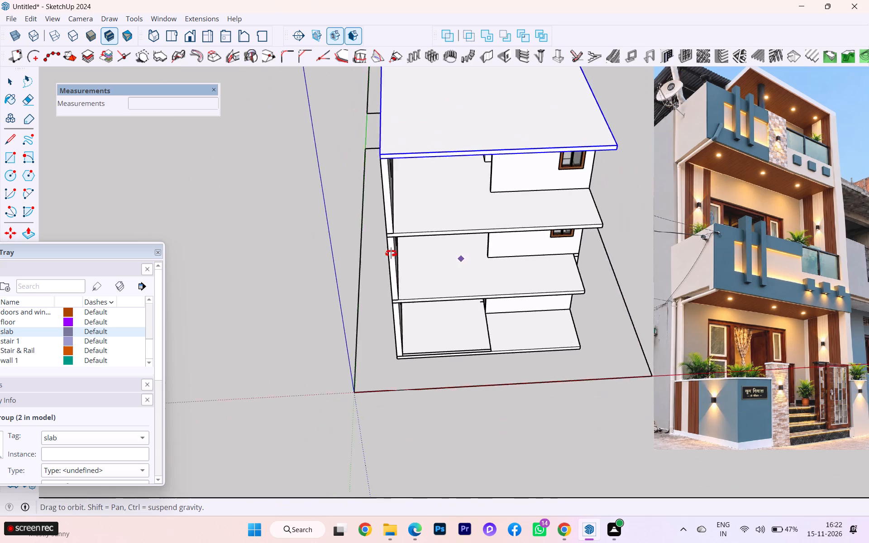
middle_click_drag(391, 253, 144, 196)
scroll(144, 196, "up", 1)
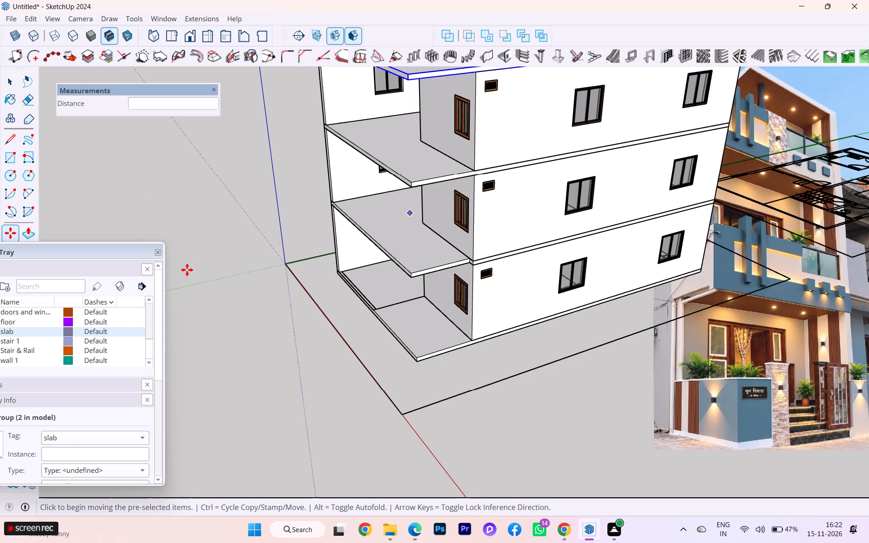
left_click(0, 83)
left_click(2, 83)
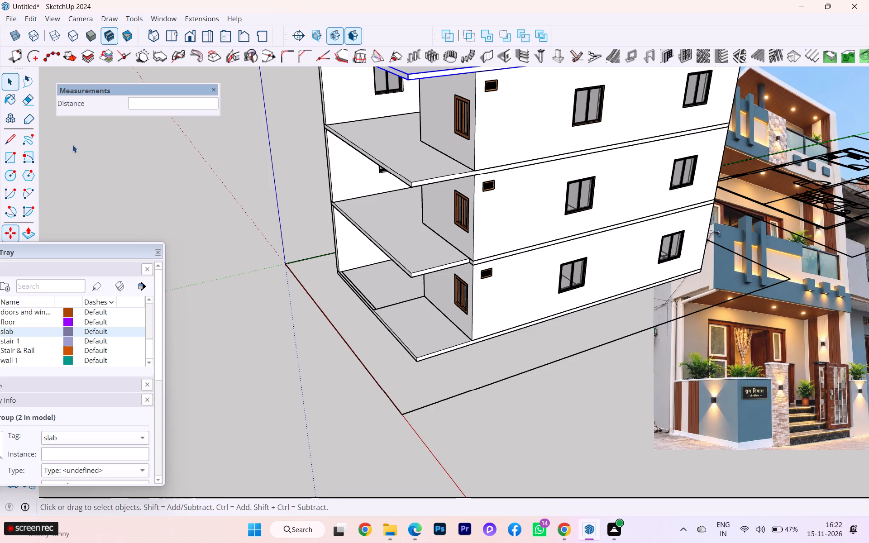
left_click(319, 337)
Open the slab group between the second and third storeys and draw a 6" vertical line on its side face at the wall corner.
scroll(465, 312, "up", 5)
scroll(471, 289, "down", 1)
middle_click_drag(472, 303, 461, 344)
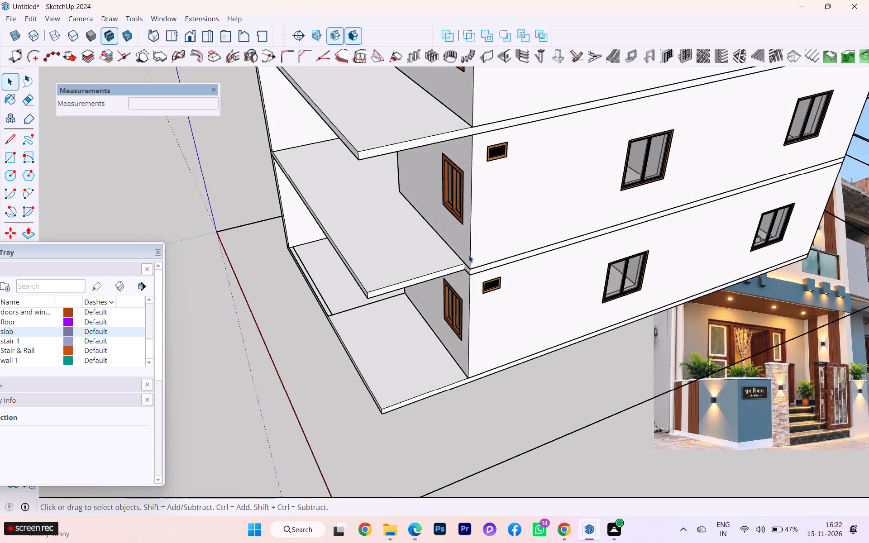
scroll(458, 230, "up", 3)
left_click(412, 105)
double_click(403, 117)
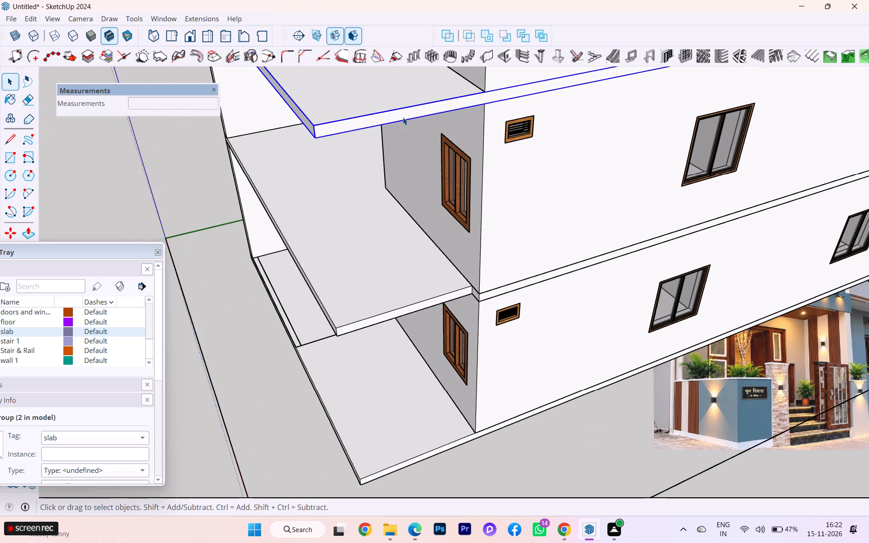
left_click(11, 142)
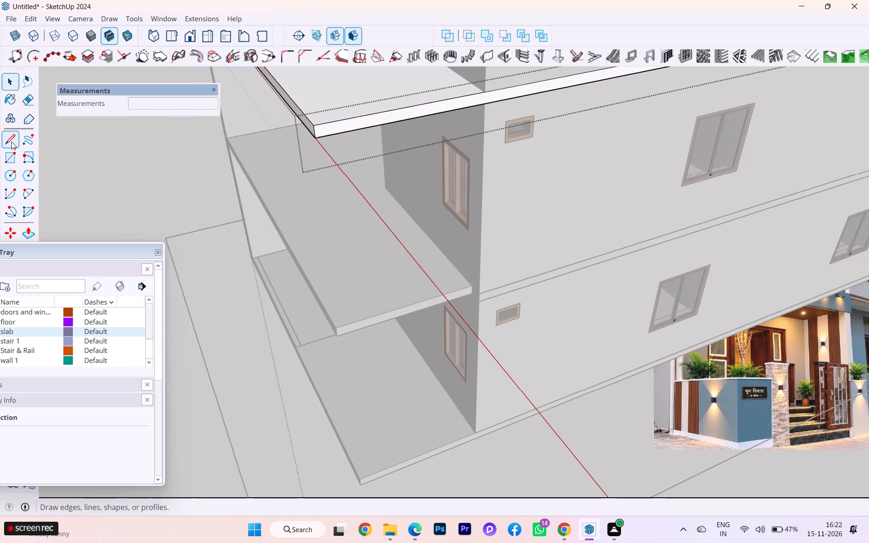
left_click(486, 93)
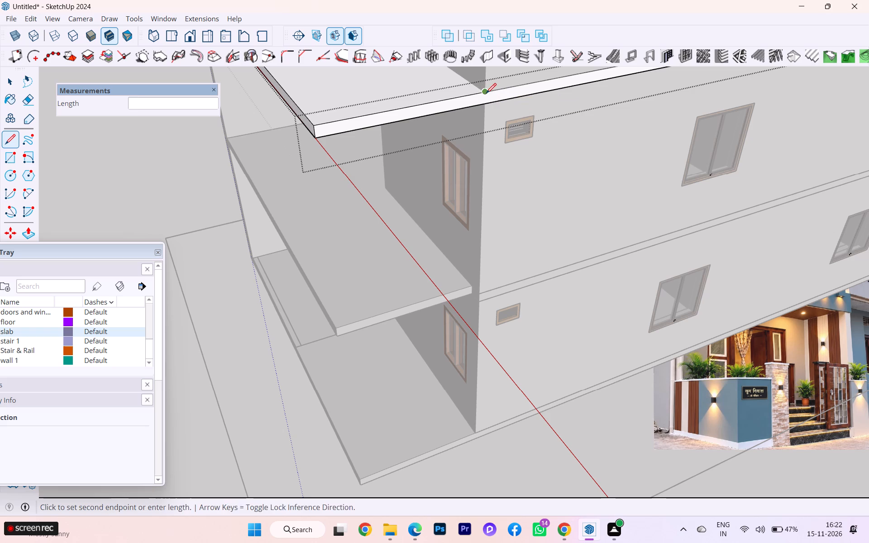
left_click(486, 106)
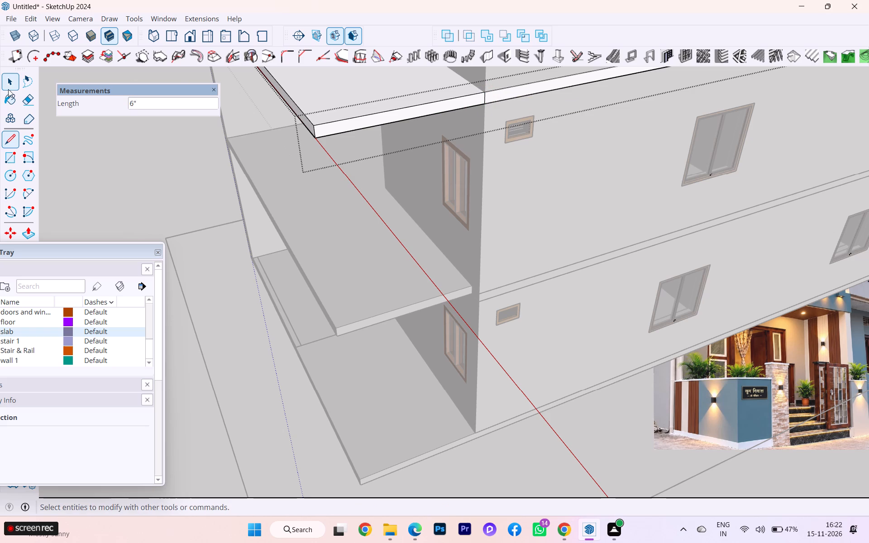
Push the slab's projecting side face in front of the wall corner inward 9" and close the group.
left_click(29, 233)
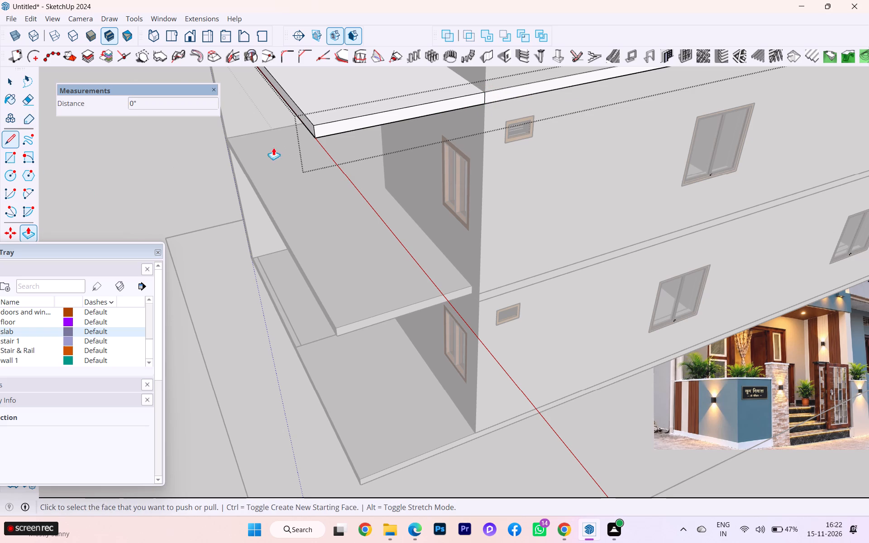
left_click(379, 117)
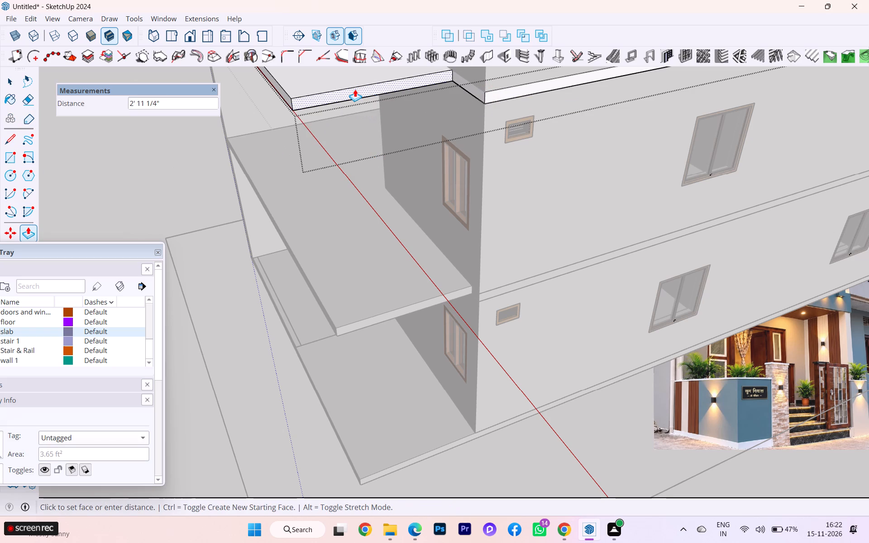
key("9")
key("Return")
scroll(357, 309, "down", 1)
scroll(357, 309, "up", 1)
scroll(357, 309, "down", 2)
scroll(357, 309, "up", 3)
scroll(357, 309, "down", 1)
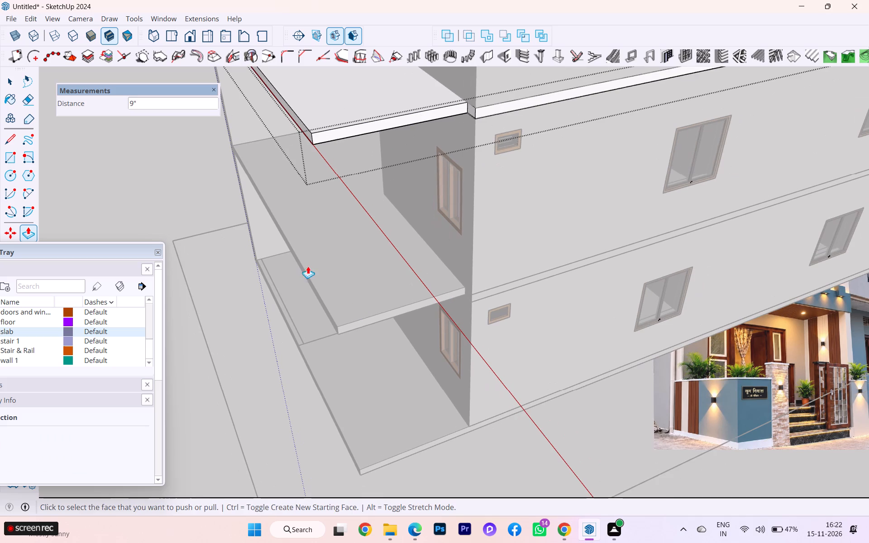
left_click(8, 84)
left_click(113, 180)
Open the roof slab group and draw a 6" vertical line across its side face at the front wall corner.
scroll(157, 186, "down", 1)
middle_click_drag(183, 194, 258, 200)
middle_click_drag(323, 205, 360, 208)
scroll(273, 207, "down", 1)
middle_click_drag(273, 207, 273, 208)
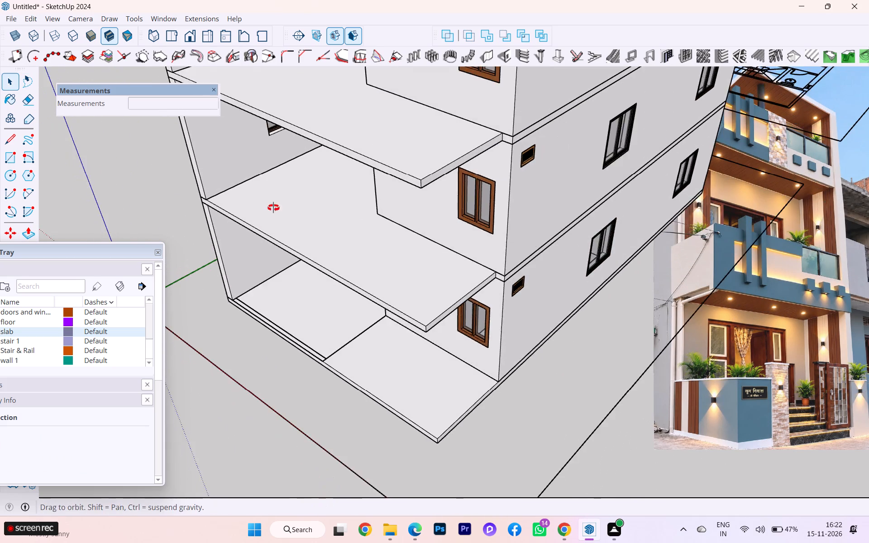
middle_click_drag(273, 208, 377, 222)
scroll(358, 229, "down", 5)
scroll(338, 235, "up", 1)
scroll(334, 249, "down", 2)
middle_click_drag(335, 254, 261, 252)
scroll(439, 107, "up", 4)
scroll(454, 124, "down", 1)
scroll(454, 124, "up", 2)
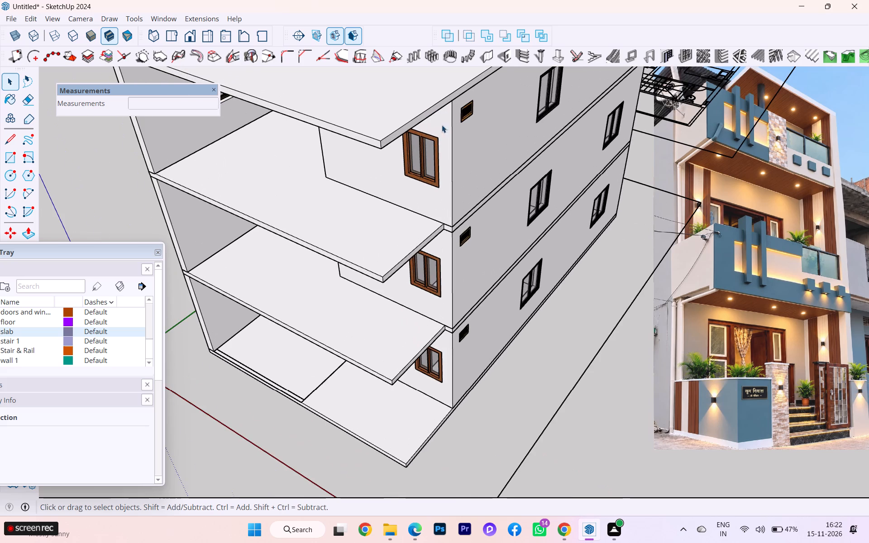
middle_click_drag(418, 121, 279, 145)
left_click(309, 119)
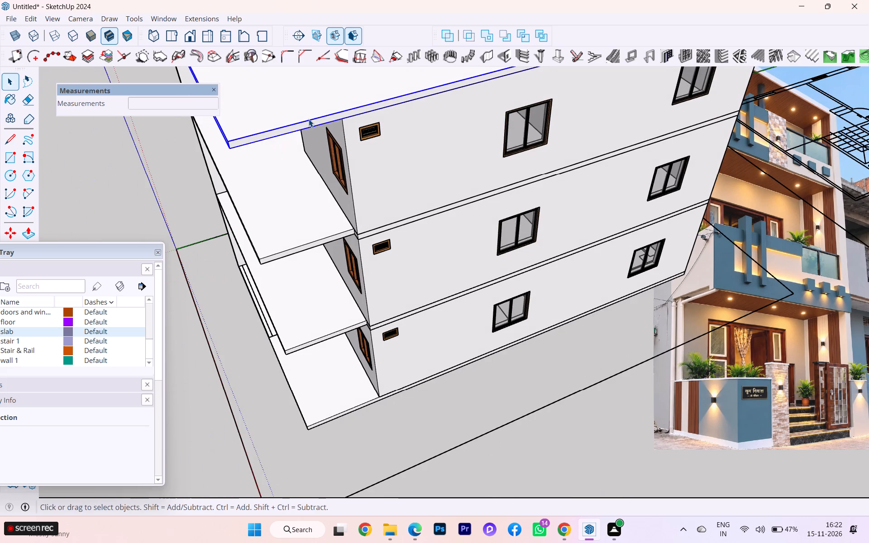
double_click(308, 121)
scroll(328, 115, "up", 2)
scroll(329, 115, "down", 2)
scroll(329, 115, "up", 1)
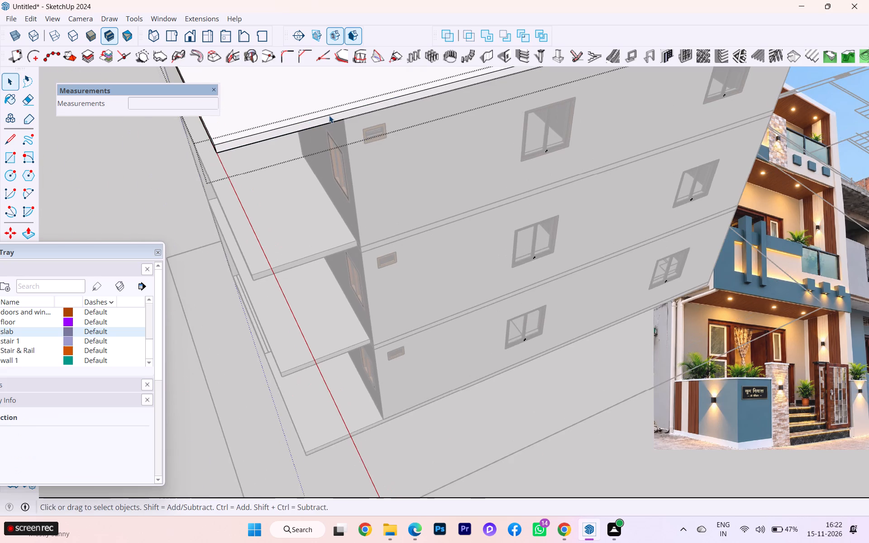
scroll(336, 117, "up", 2)
scroll(337, 117, "down", 4)
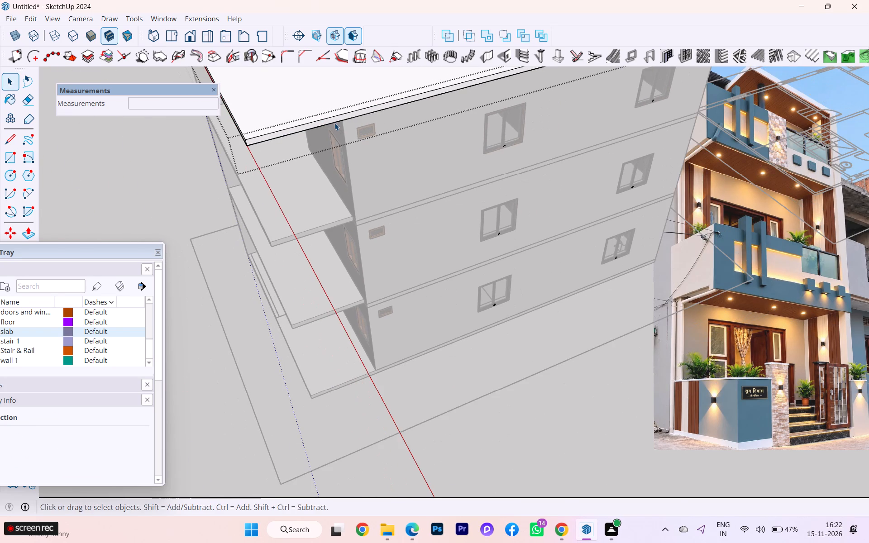
left_click(334, 122)
double_click(334, 117)
scroll(334, 117, "up", 6)
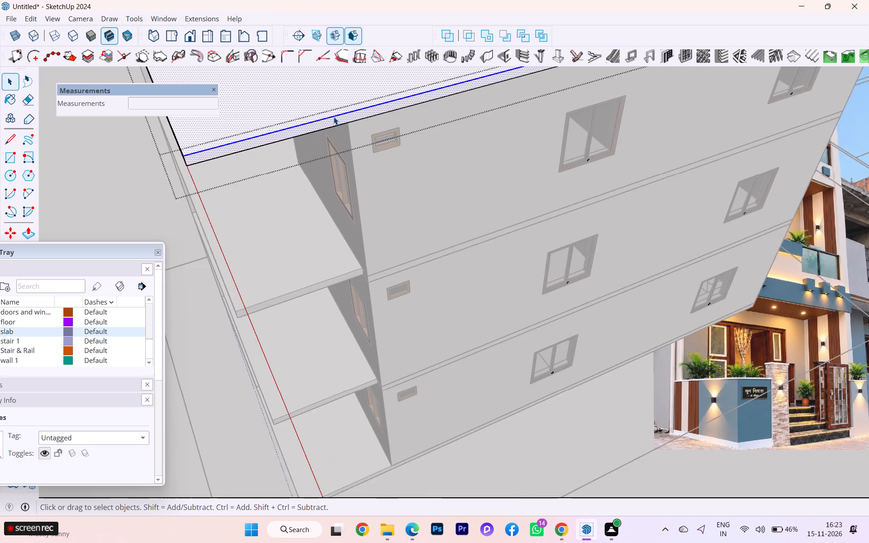
scroll(334, 117, "down", 1)
scroll(334, 117, "up", 1)
scroll(333, 119, "down", 1)
scroll(333, 123, "up", 1)
left_click(331, 125)
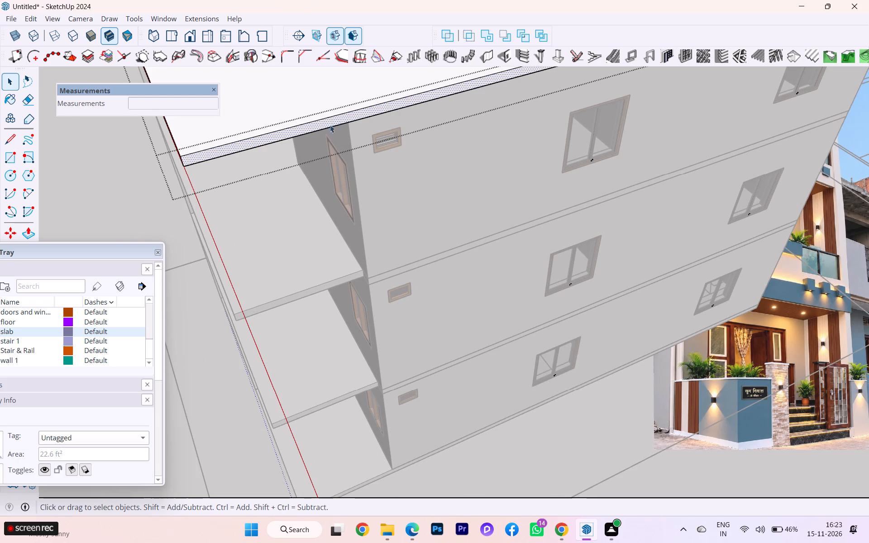
left_click(10, 138)
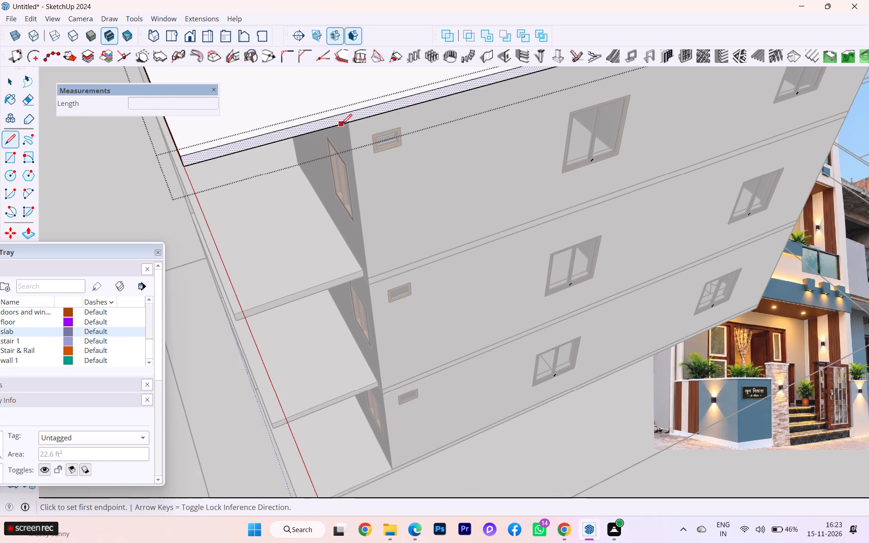
left_click(347, 122)
left_click(344, 109)
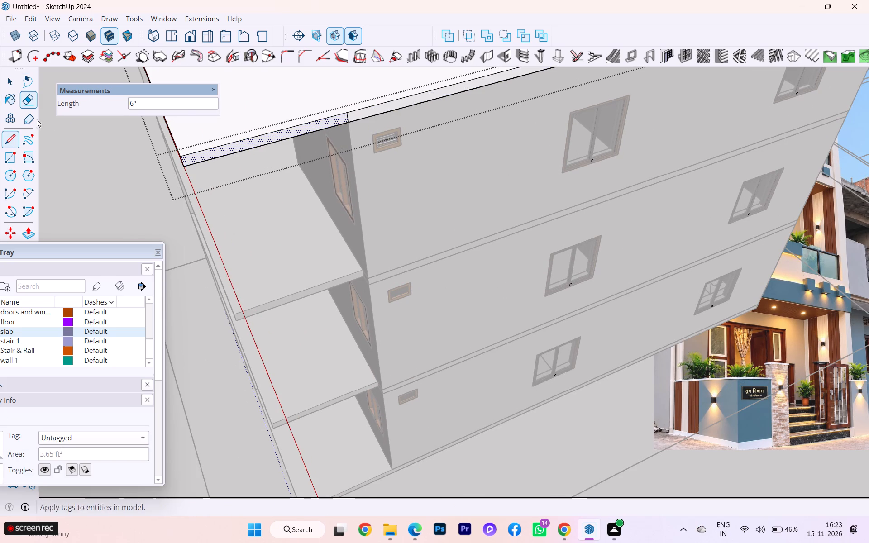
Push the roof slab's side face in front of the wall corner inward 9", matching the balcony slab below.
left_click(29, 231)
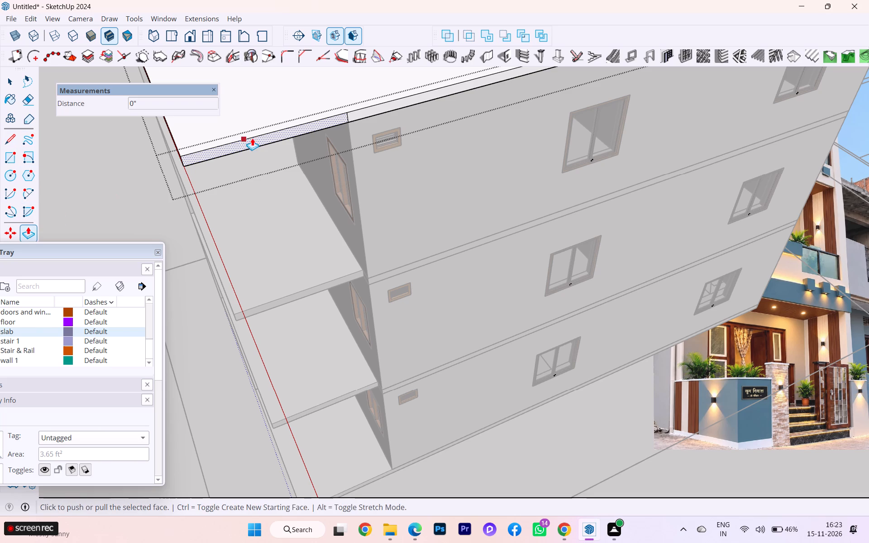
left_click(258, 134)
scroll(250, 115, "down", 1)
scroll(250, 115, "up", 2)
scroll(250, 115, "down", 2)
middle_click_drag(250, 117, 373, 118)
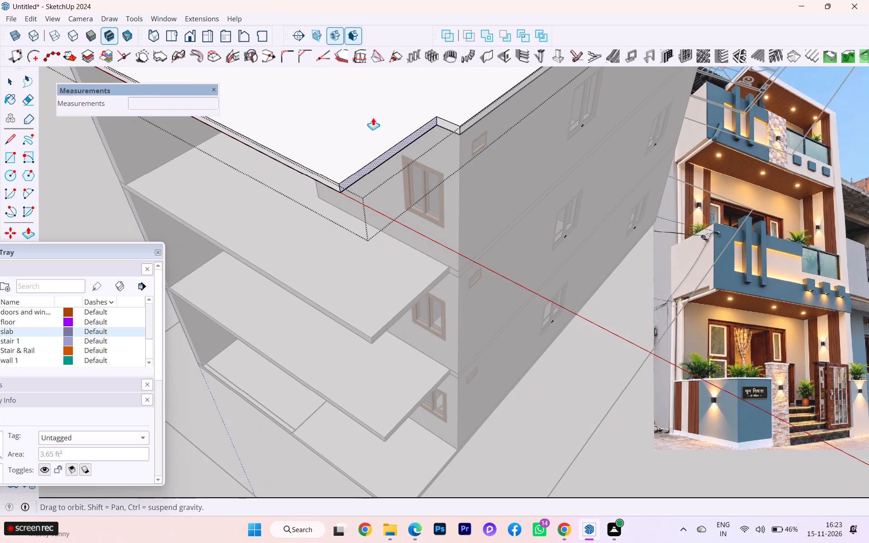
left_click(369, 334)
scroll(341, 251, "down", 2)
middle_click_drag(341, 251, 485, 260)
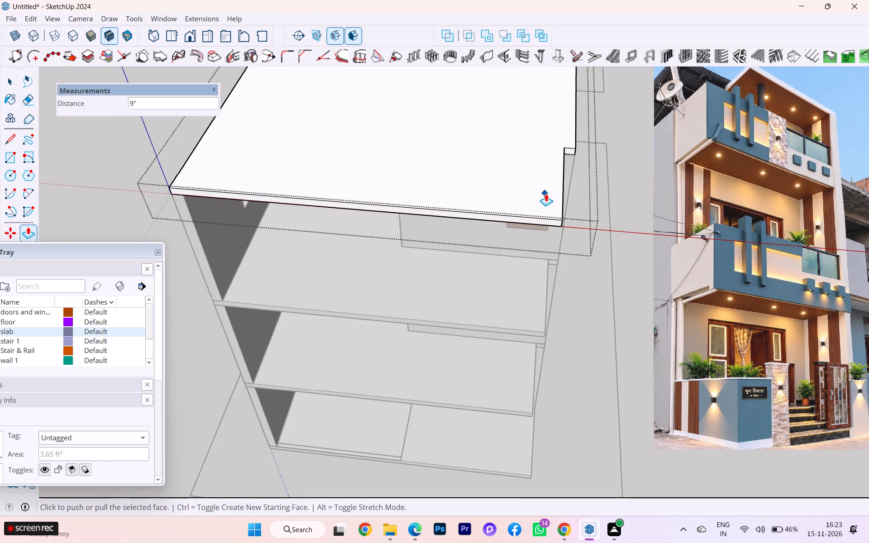
Push the roof slab's front side face across the full building width to remove the front overhang, and close the group.
middle_click_drag(546, 194, 406, 192)
scroll(417, 187, "down", 9)
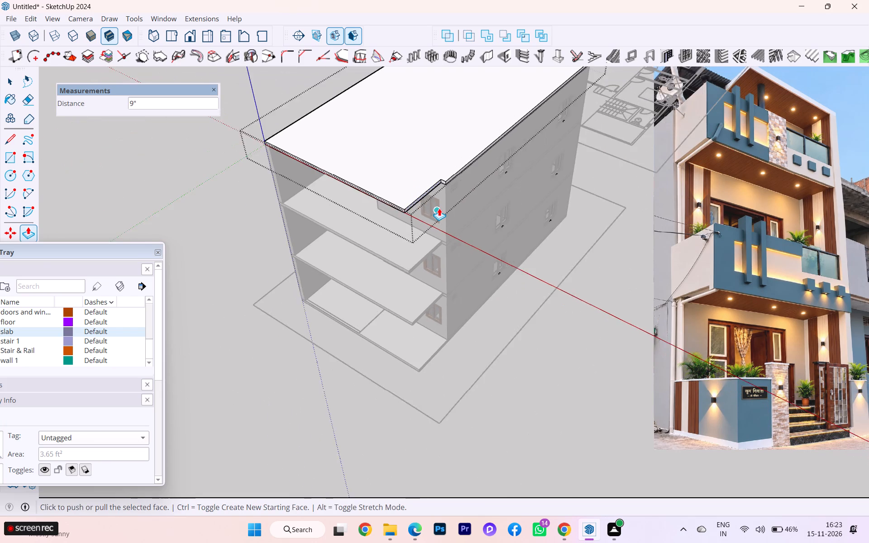
scroll(439, 208, "down", 1)
scroll(439, 208, "up", 4)
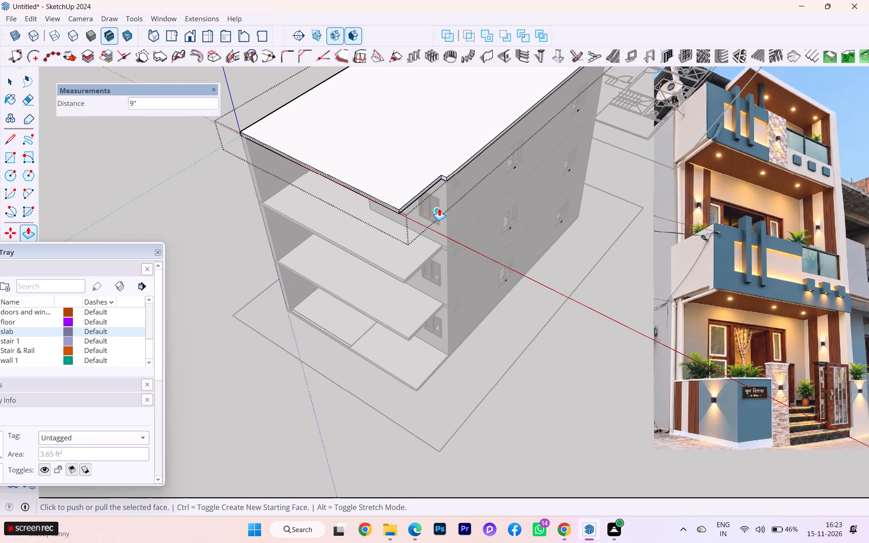
scroll(439, 208, "down", 2)
left_click(417, 200)
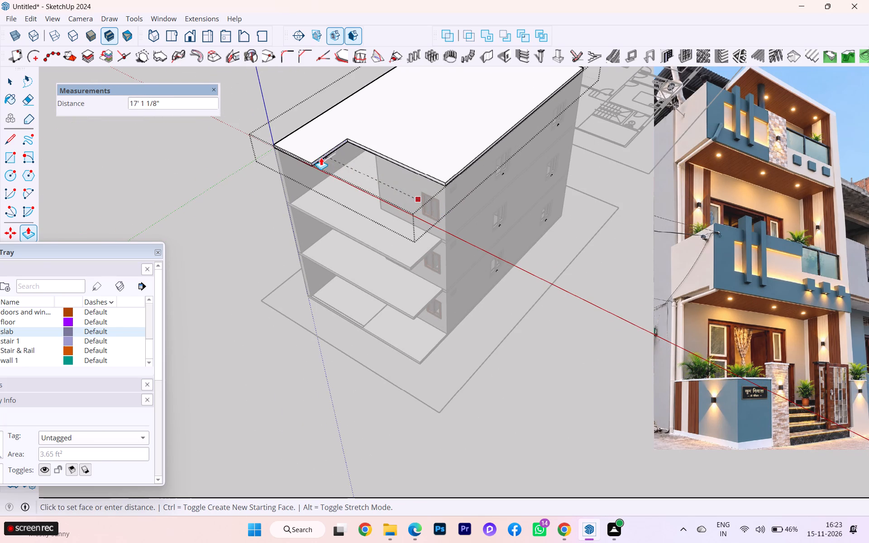
left_click(282, 132)
scroll(259, 153, "down", 1)
middle_click_drag(264, 154, 345, 152)
left_click(3, 76)
left_click(182, 204)
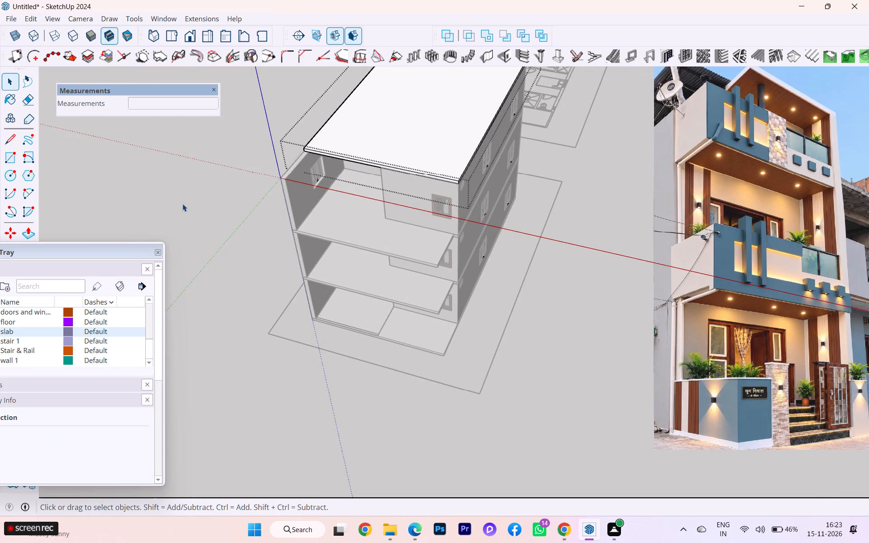
Examine the stacked storeys from the front and the windowed side, comparing wall ends and slab edges with the elevation photo.
scroll(434, 195, "up", 2)
scroll(312, 195, "down", 1)
middle_click_drag(346, 192, 373, 192)
middle_click_drag(365, 191, 412, 178)
scroll(332, 206, "down", 1)
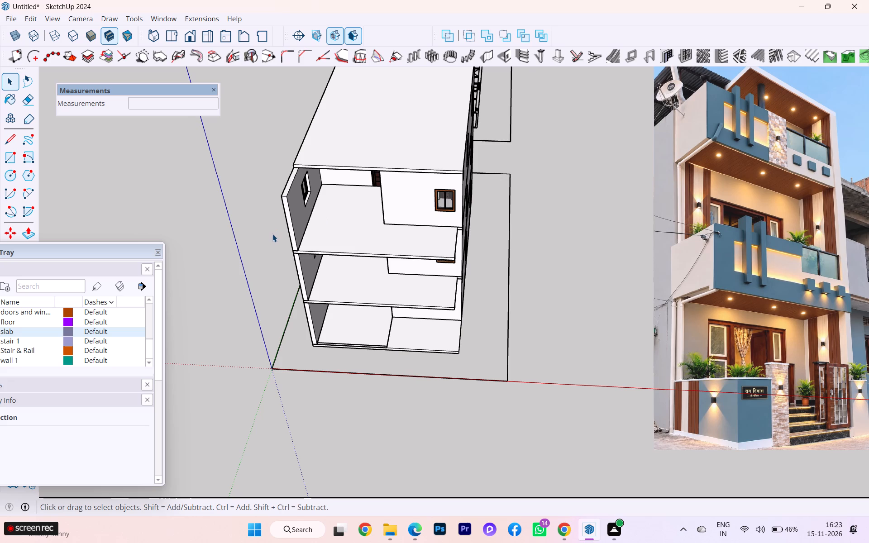
scroll(272, 234, "up", 2)
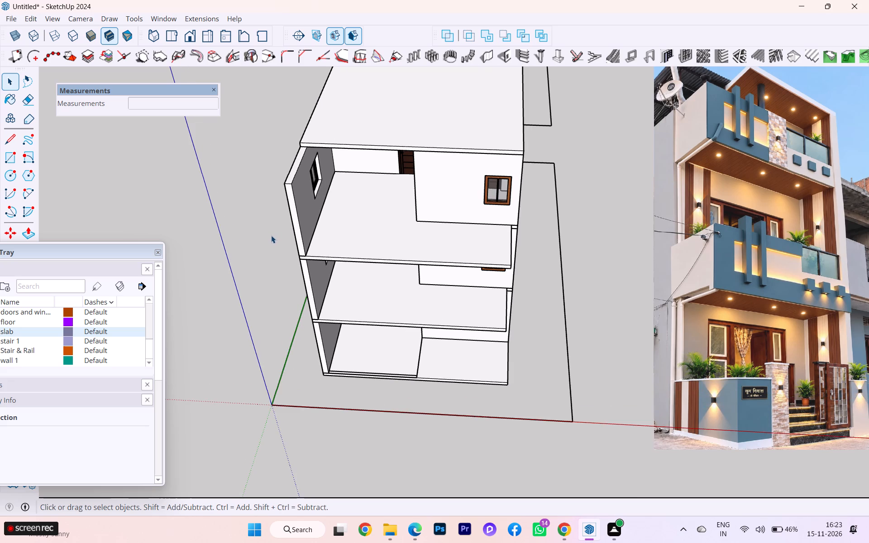
scroll(270, 236, "down", 2)
middle_click_drag(246, 251, 394, 236)
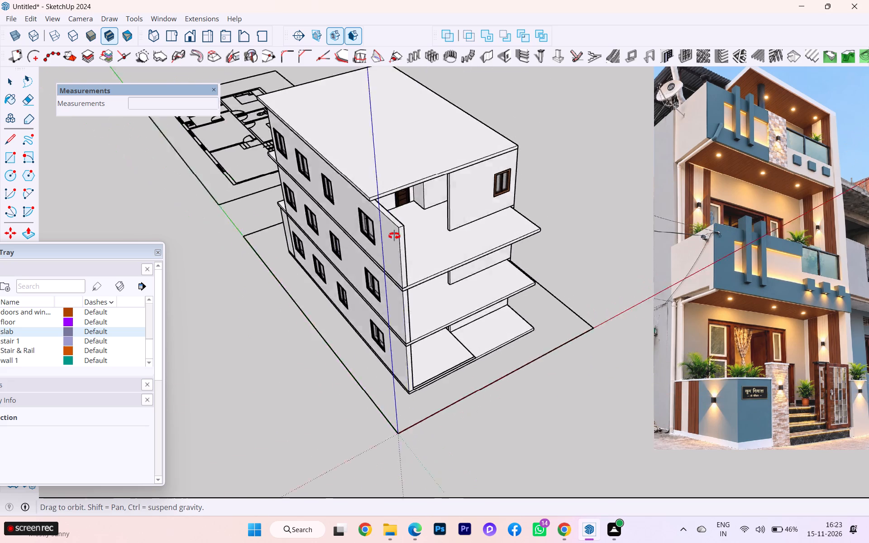
middle_click_drag(394, 236, 498, 183)
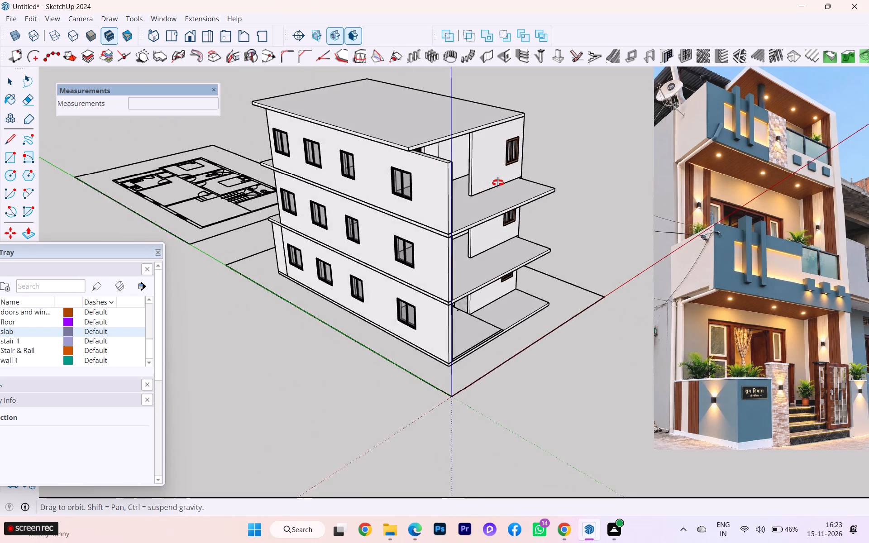
middle_click_drag(498, 183, 516, 184)
scroll(477, 228, "up", 5)
scroll(474, 233, "down", 1)
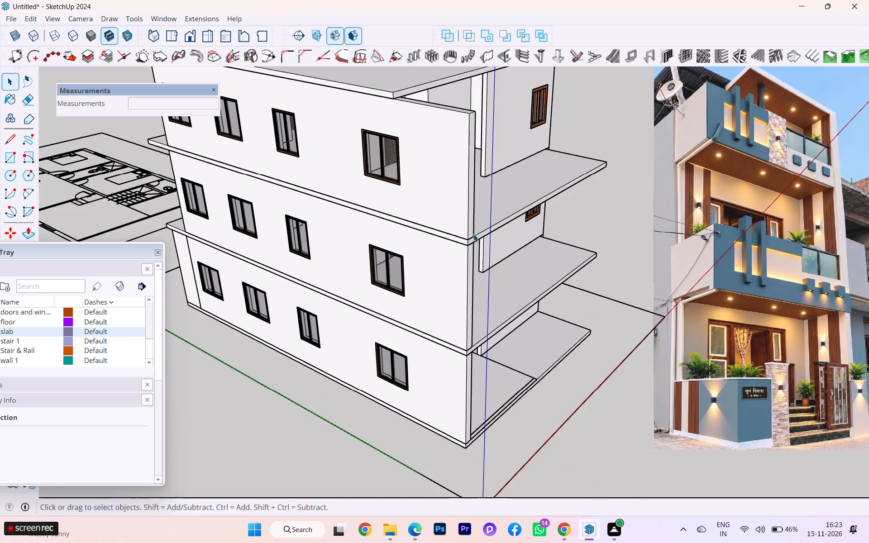
middle_click_drag(467, 238, 442, 250)
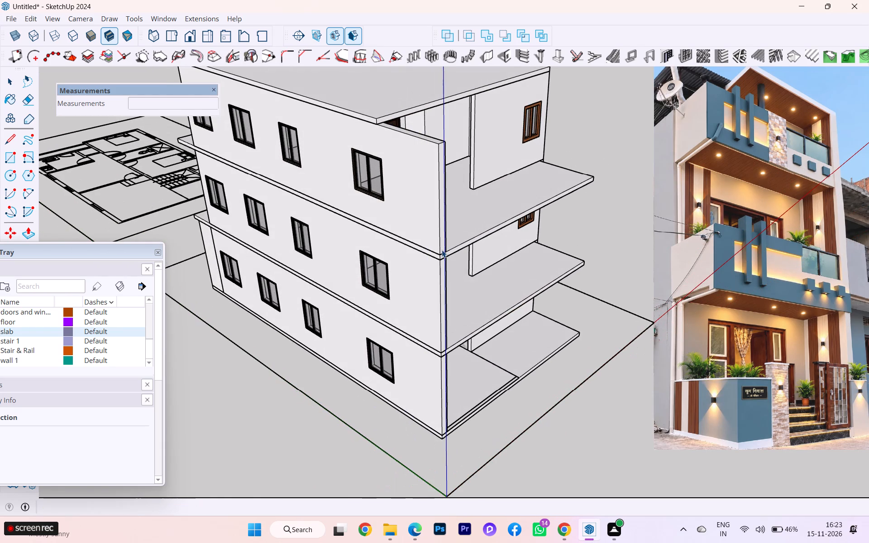
scroll(442, 250, "up", 1)
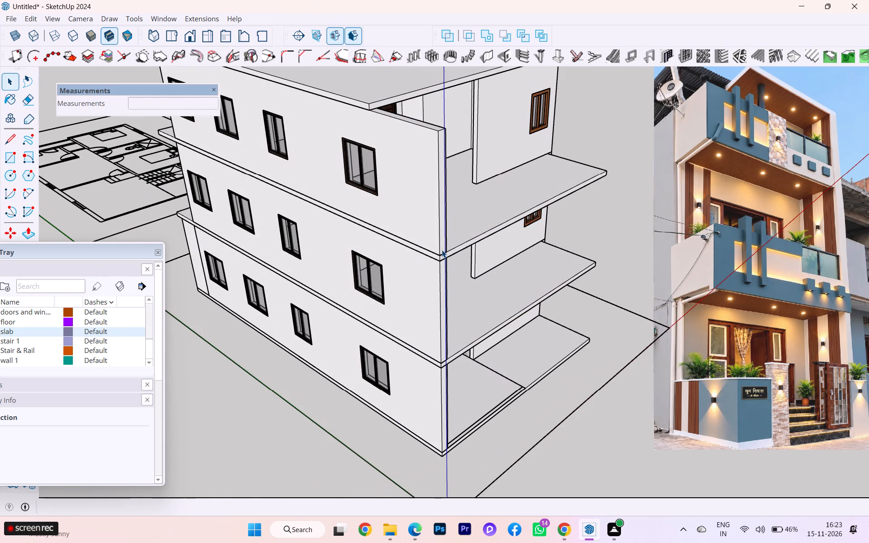
middle_click_drag(442, 250, 403, 257)
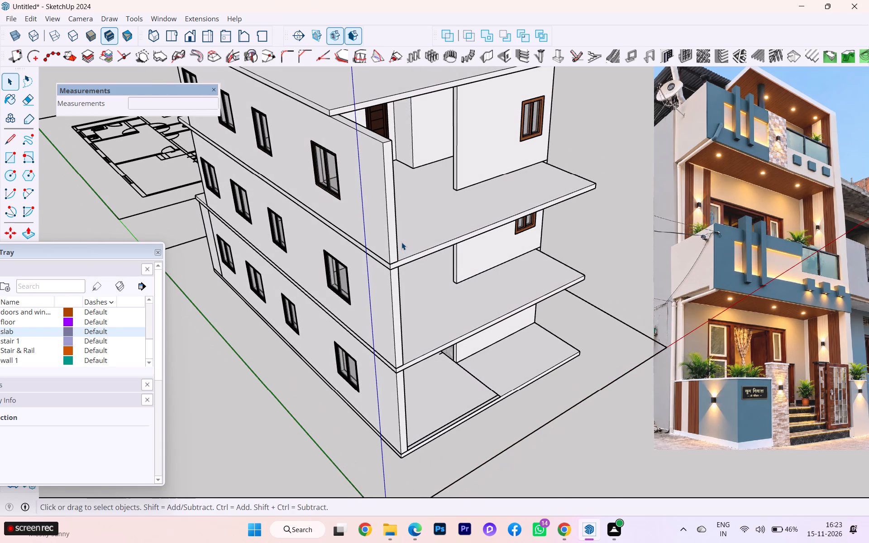
Open the top-storey wall group and push the windowed side wall's front end face back about 6' 11 1/8".
double_click(391, 208)
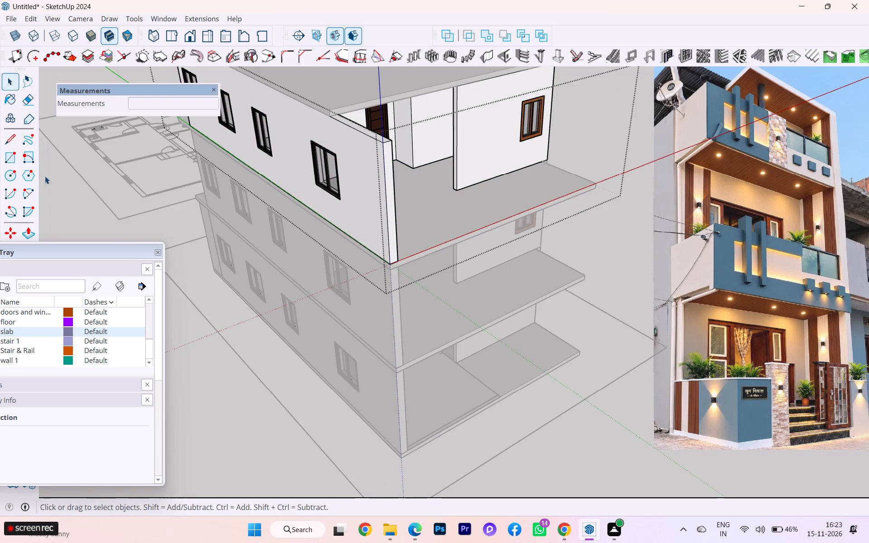
left_click(30, 232)
left_click(387, 169)
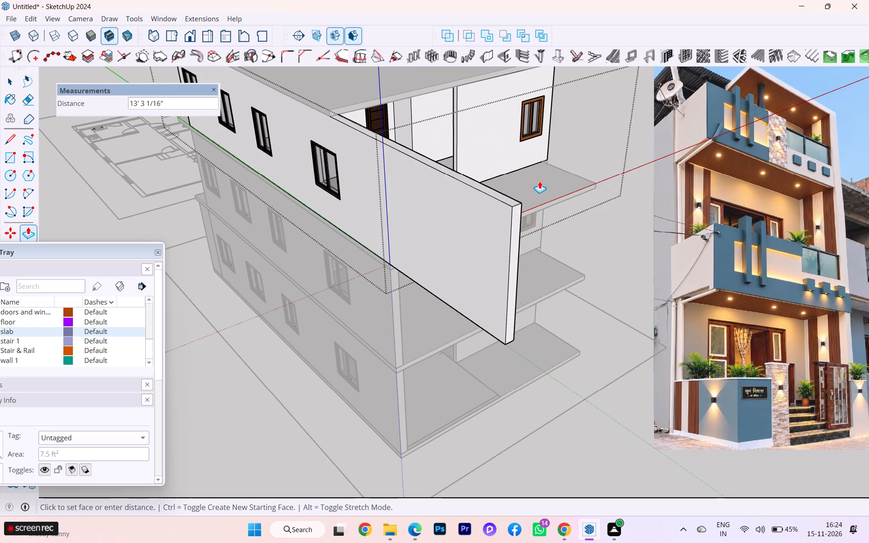
left_click(473, 119)
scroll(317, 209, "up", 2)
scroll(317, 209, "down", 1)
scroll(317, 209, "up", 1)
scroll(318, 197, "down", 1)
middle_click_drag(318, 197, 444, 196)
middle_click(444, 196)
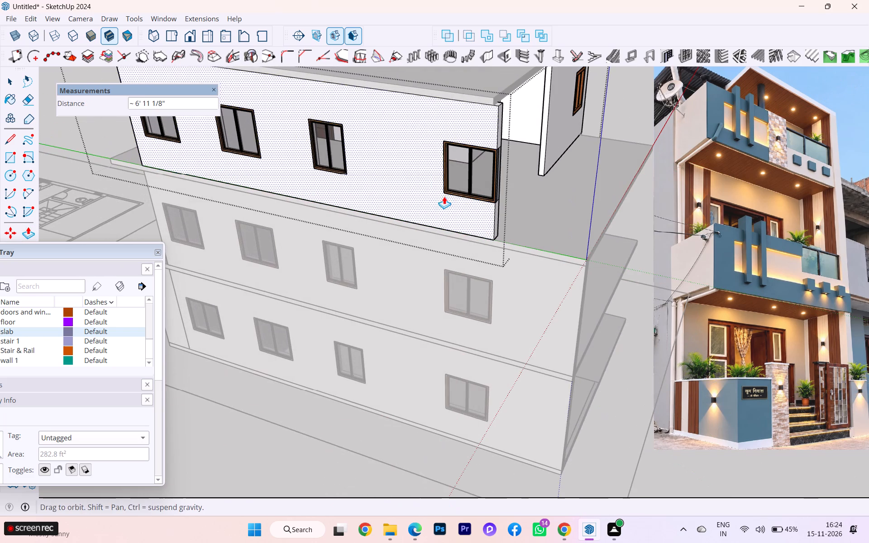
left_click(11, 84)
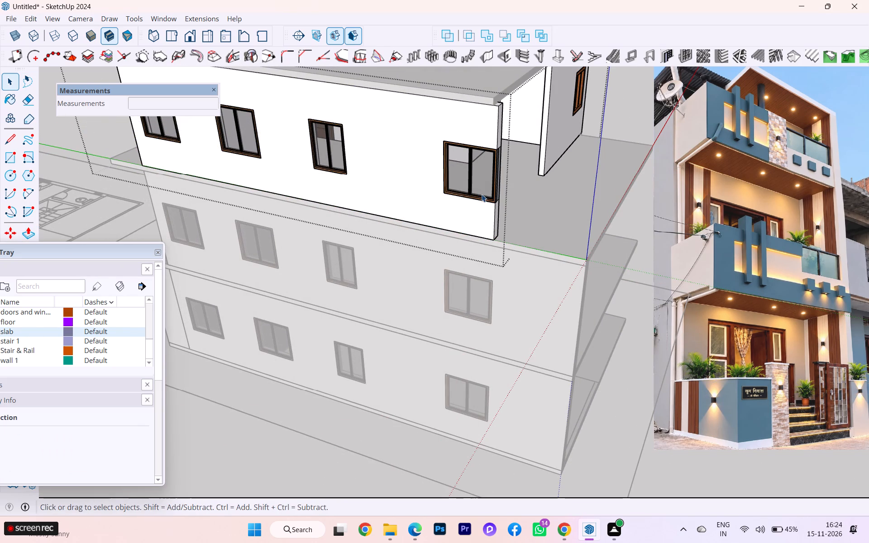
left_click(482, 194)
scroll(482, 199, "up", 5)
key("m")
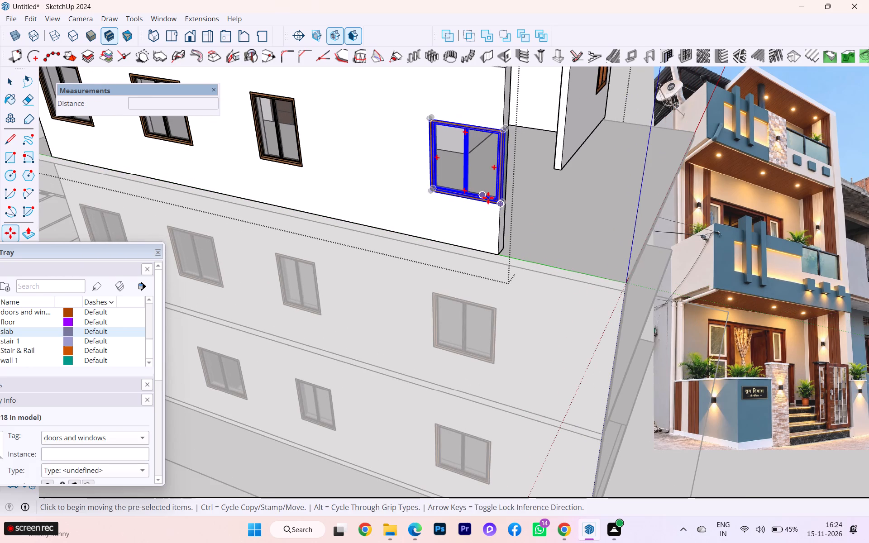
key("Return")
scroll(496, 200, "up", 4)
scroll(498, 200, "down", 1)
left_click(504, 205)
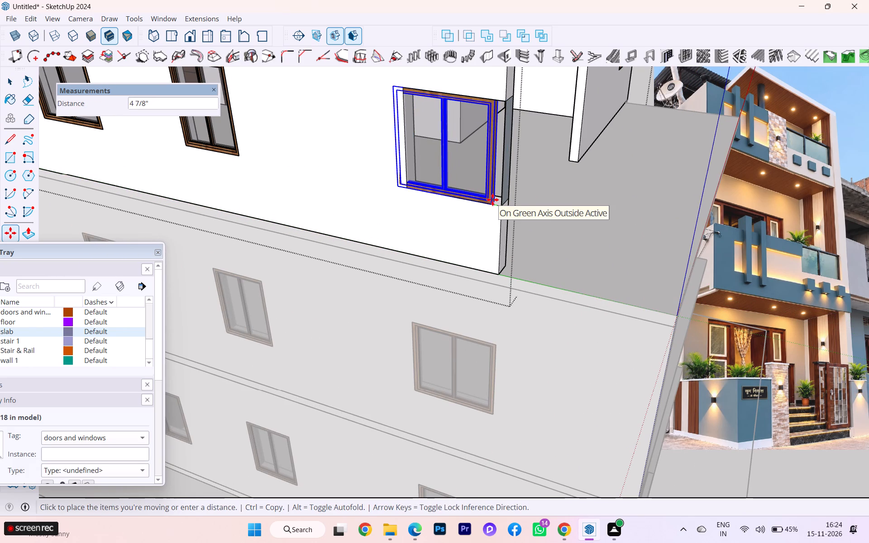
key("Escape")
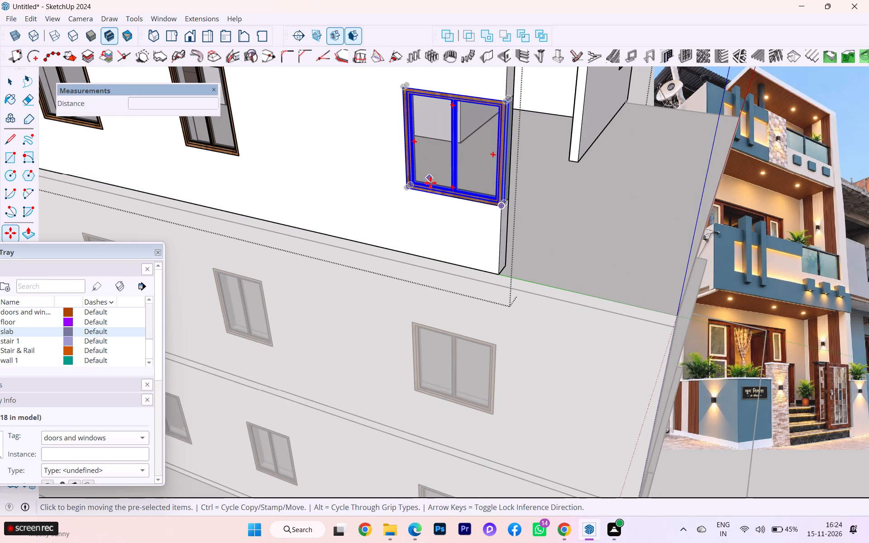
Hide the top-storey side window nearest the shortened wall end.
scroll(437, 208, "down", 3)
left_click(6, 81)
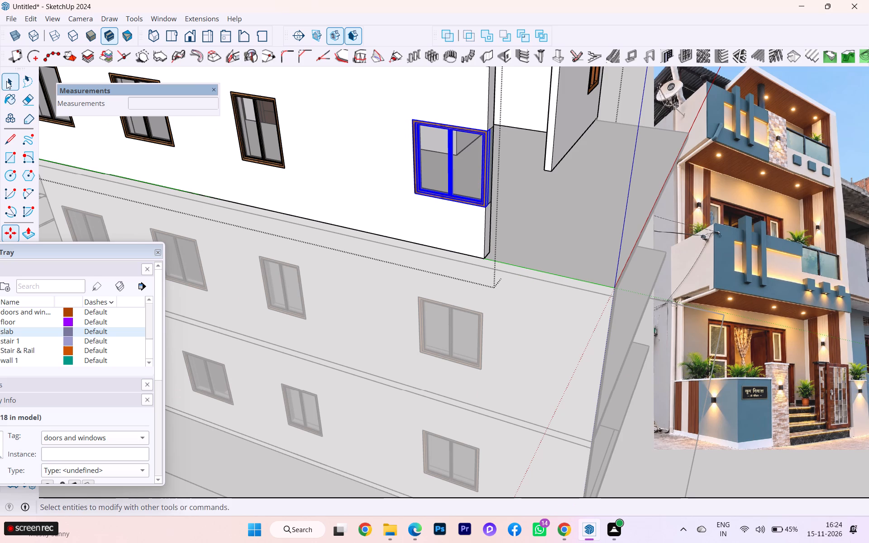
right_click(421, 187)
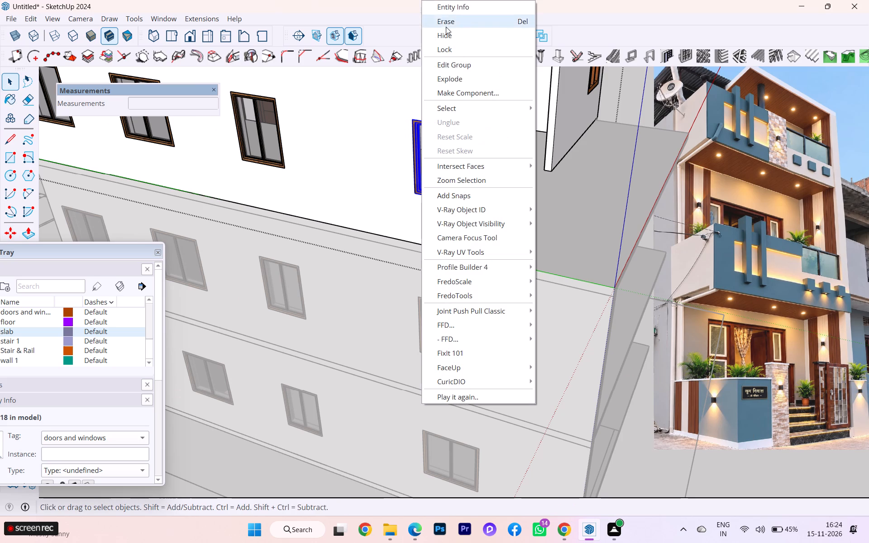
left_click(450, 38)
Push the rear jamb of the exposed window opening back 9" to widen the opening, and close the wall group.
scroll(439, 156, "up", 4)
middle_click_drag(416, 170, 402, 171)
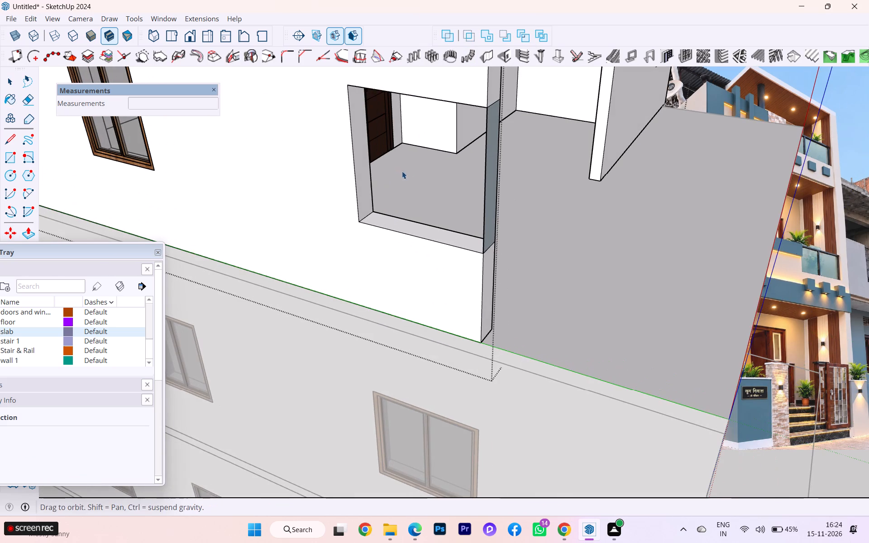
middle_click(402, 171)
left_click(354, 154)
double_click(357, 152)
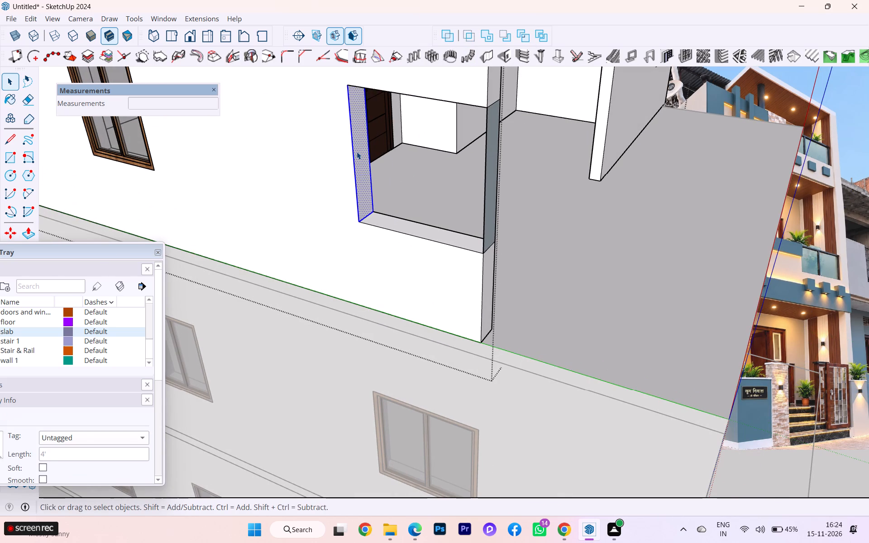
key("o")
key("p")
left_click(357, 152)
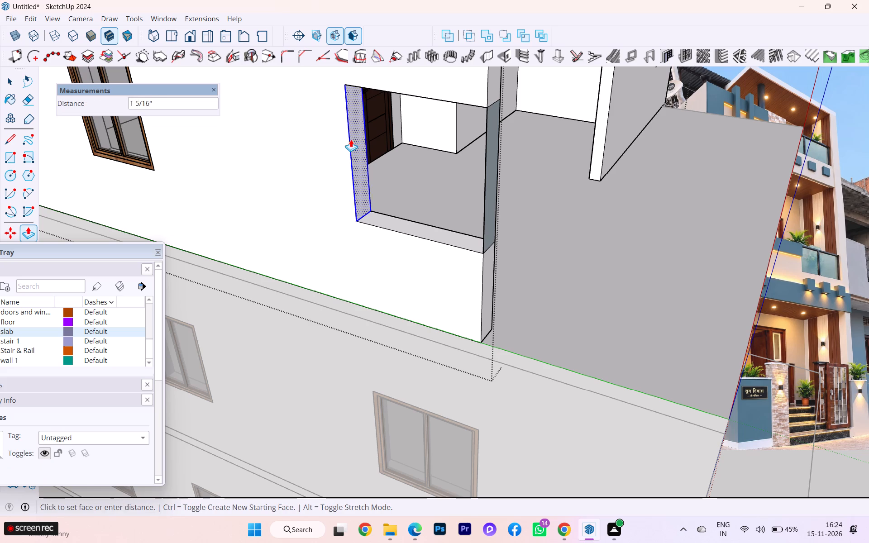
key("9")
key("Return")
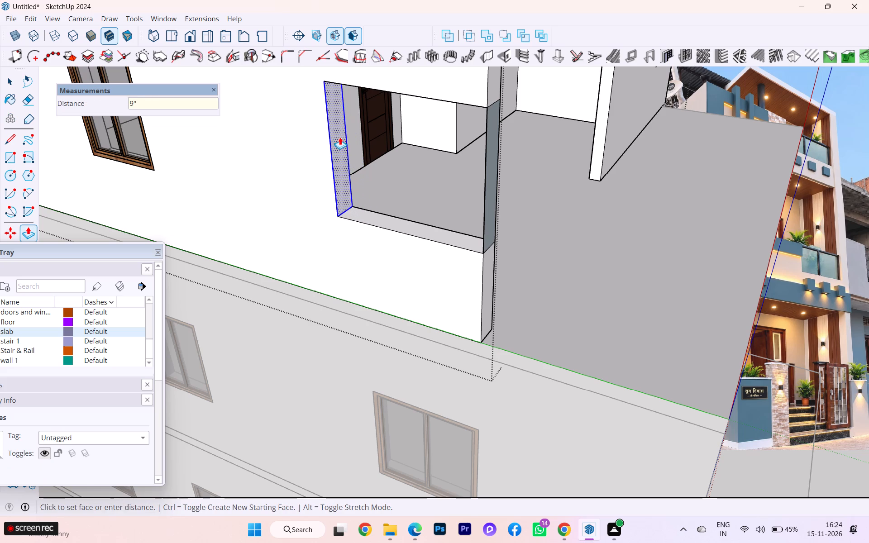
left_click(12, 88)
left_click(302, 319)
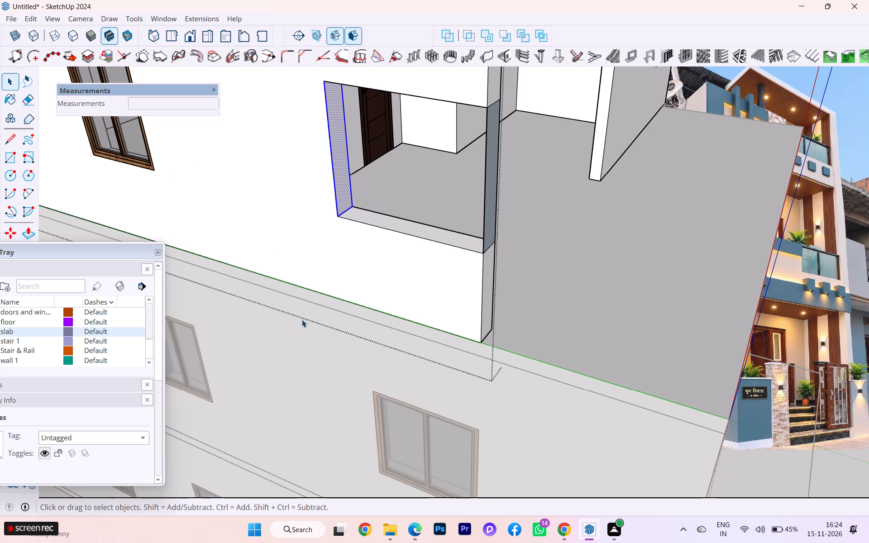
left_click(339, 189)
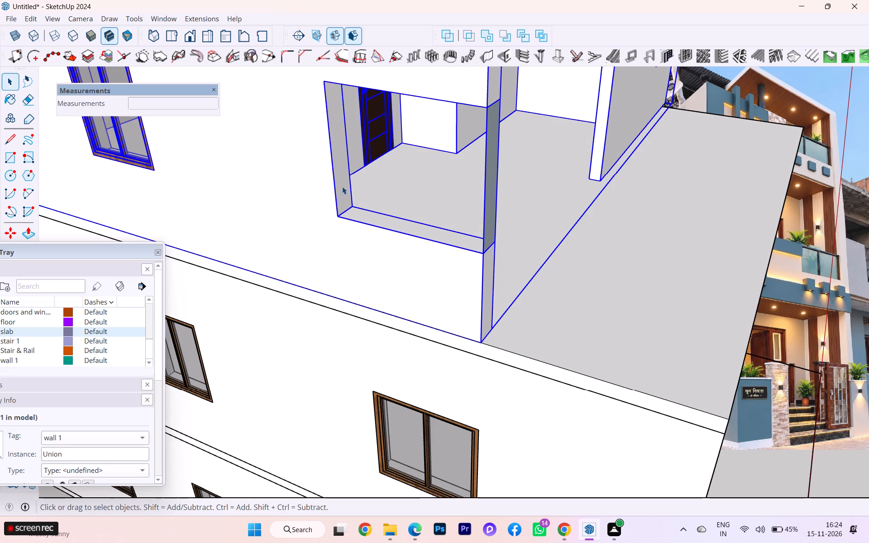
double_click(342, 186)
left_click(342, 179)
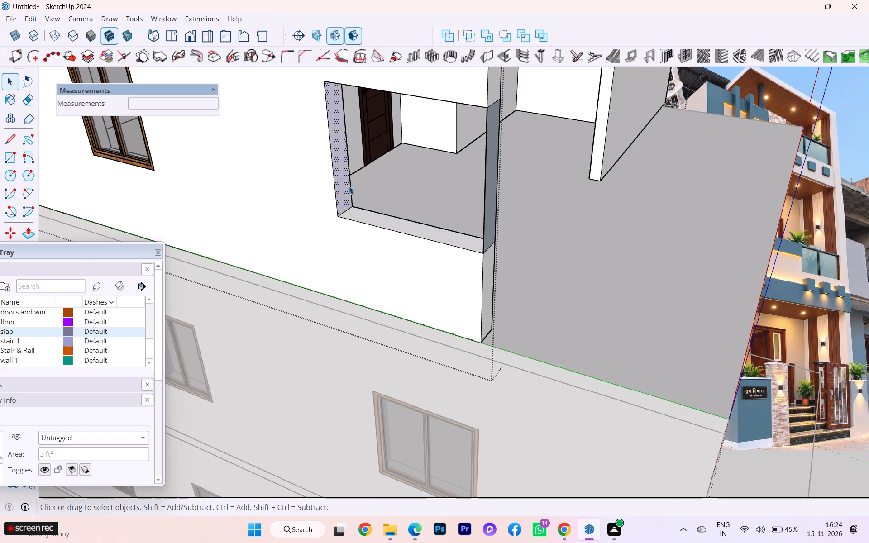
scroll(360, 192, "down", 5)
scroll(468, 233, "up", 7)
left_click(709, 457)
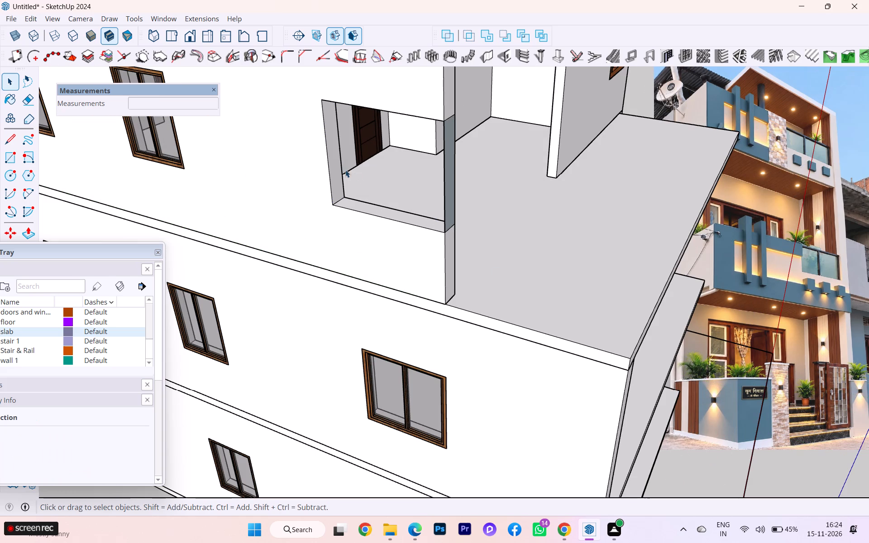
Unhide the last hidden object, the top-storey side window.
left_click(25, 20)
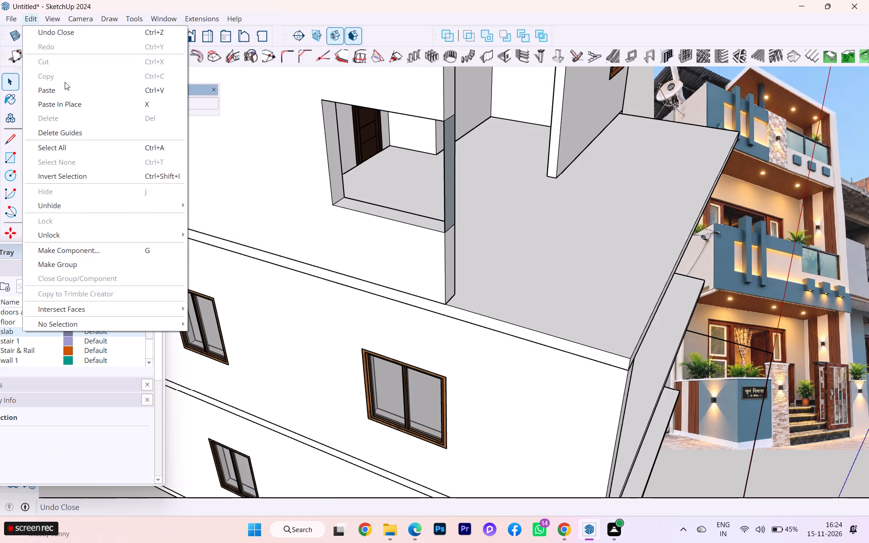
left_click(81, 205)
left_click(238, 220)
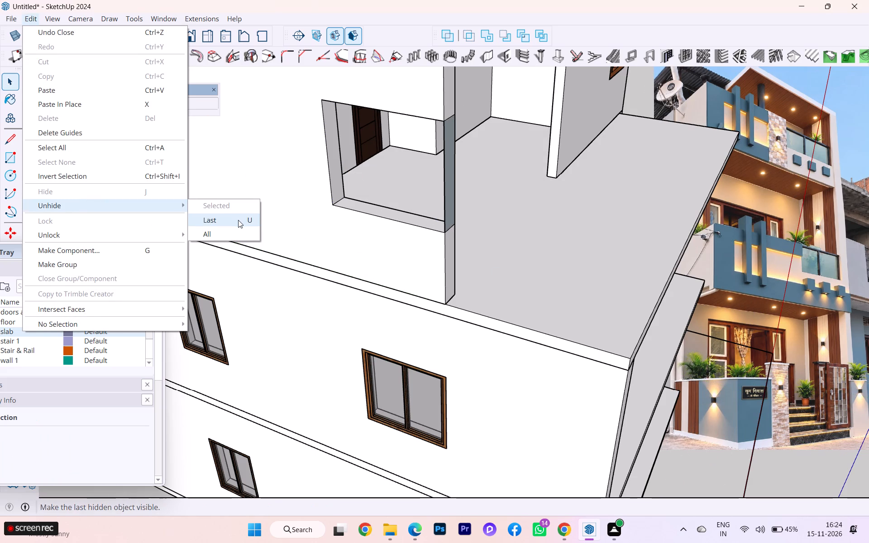
Reopen the top-storey wall group and delete the side window nearest the front wall end.
scroll(323, 191, "down", 1)
scroll(323, 191, "up", 1)
scroll(323, 191, "down", 3)
scroll(323, 191, "up", 4)
scroll(350, 200, "down", 1)
middle_click_drag(350, 200, 410, 200)
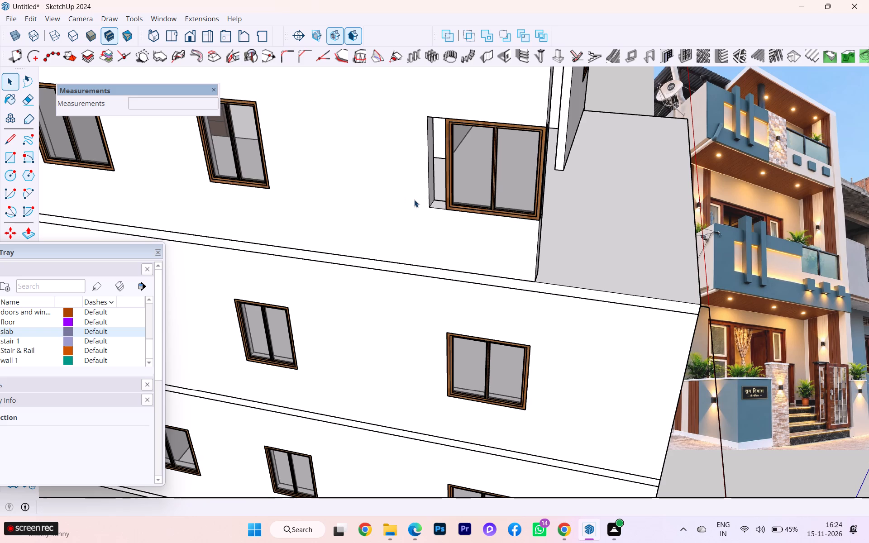
scroll(462, 210, "down", 4)
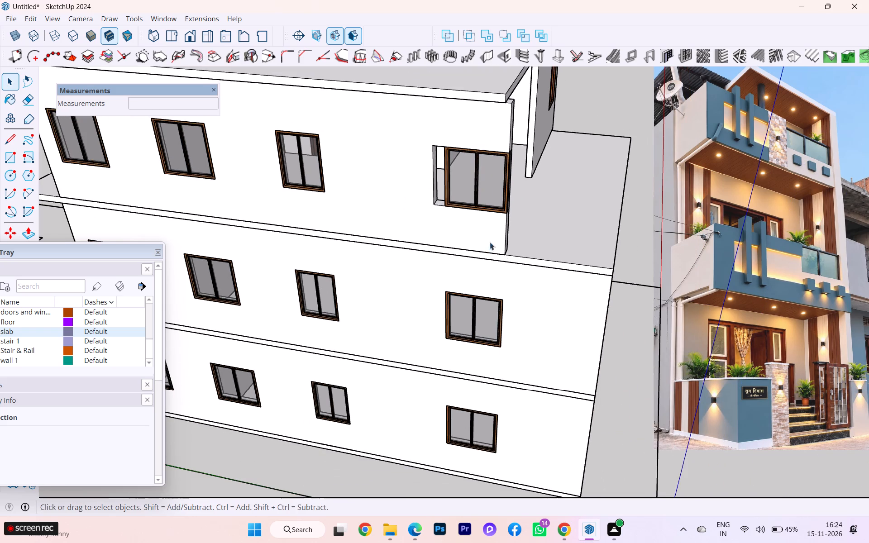
scroll(506, 262, "down", 1)
left_click(479, 314)
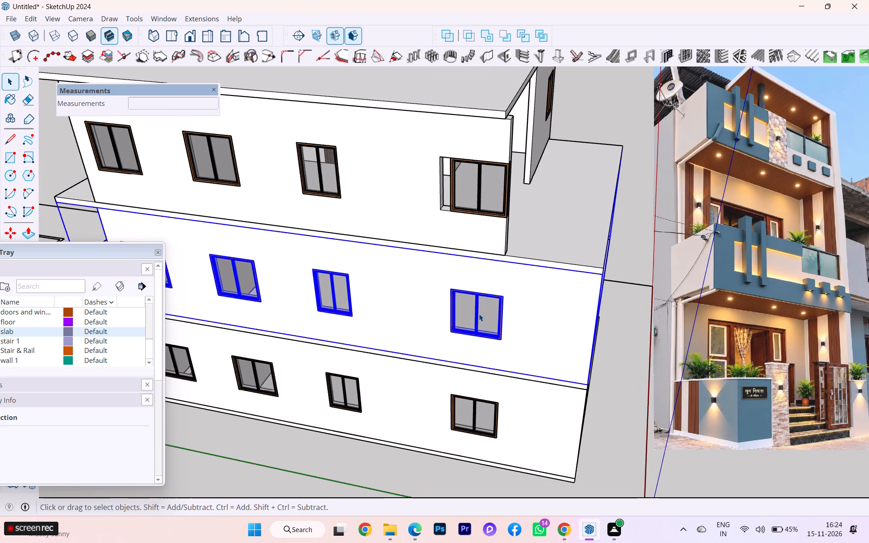
left_click(477, 310)
left_click(456, 200)
scroll(456, 200, "up", 4)
double_click(452, 201)
scroll(452, 201, "up", 3)
scroll(452, 201, "down", 1)
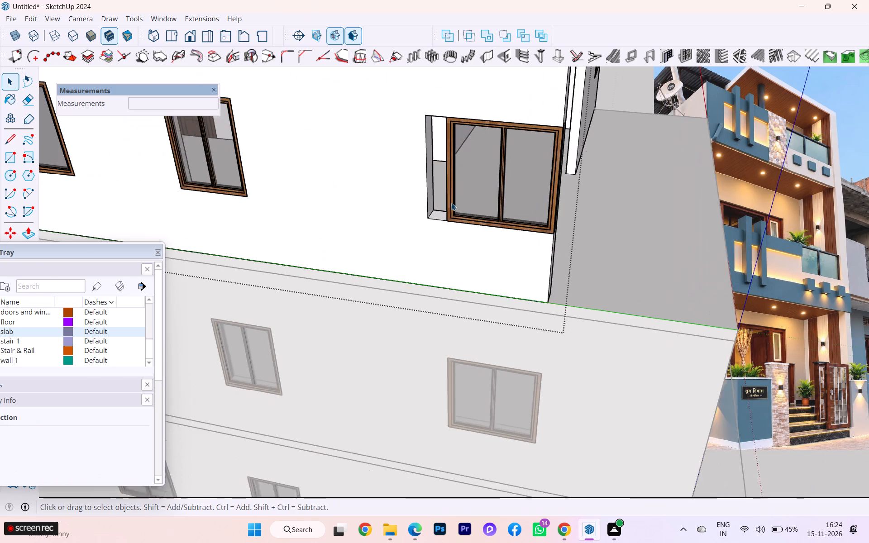
scroll(451, 203, "down", 2)
left_click(451, 205)
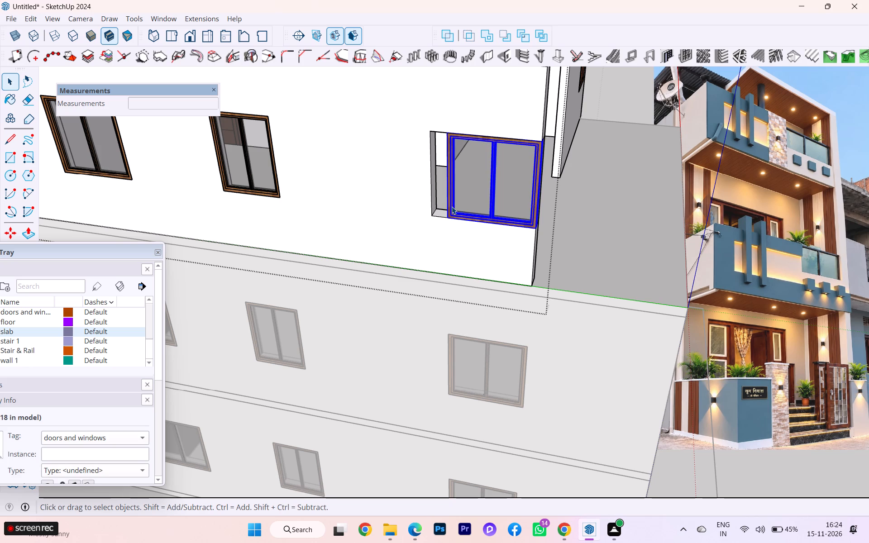
key("Delete")
Push/pull the rear jamb of the emptied top-storey side window opening forward 4' 9" to fill it flush with the wall's front end.
middle_click_drag(477, 238, 414, 224)
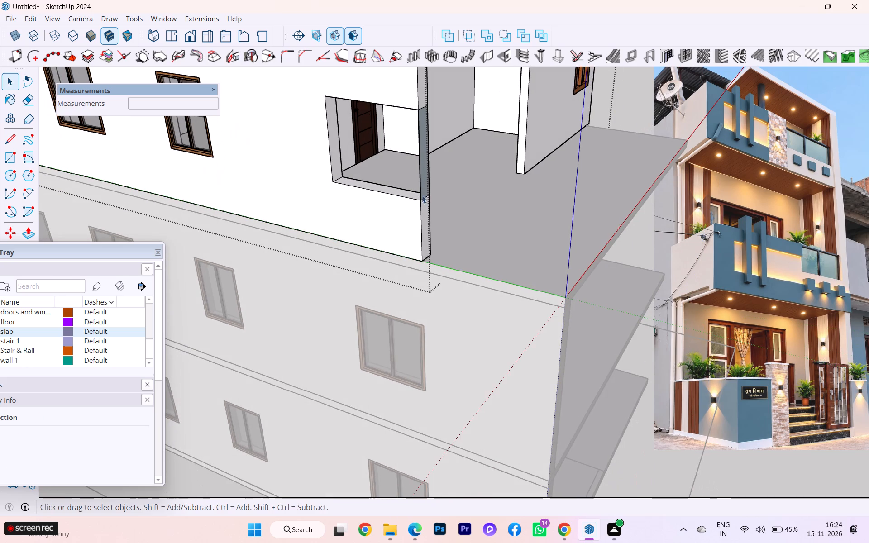
left_click(334, 137)
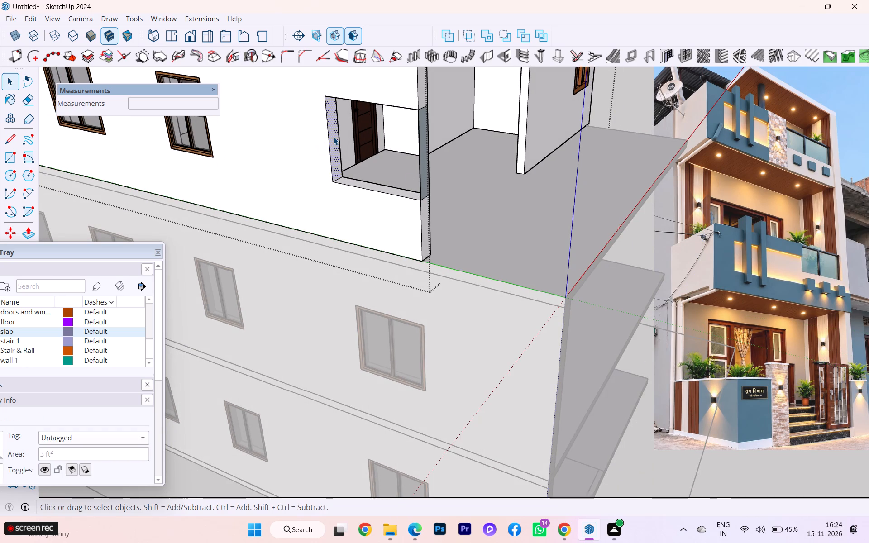
key("p")
left_click(334, 137)
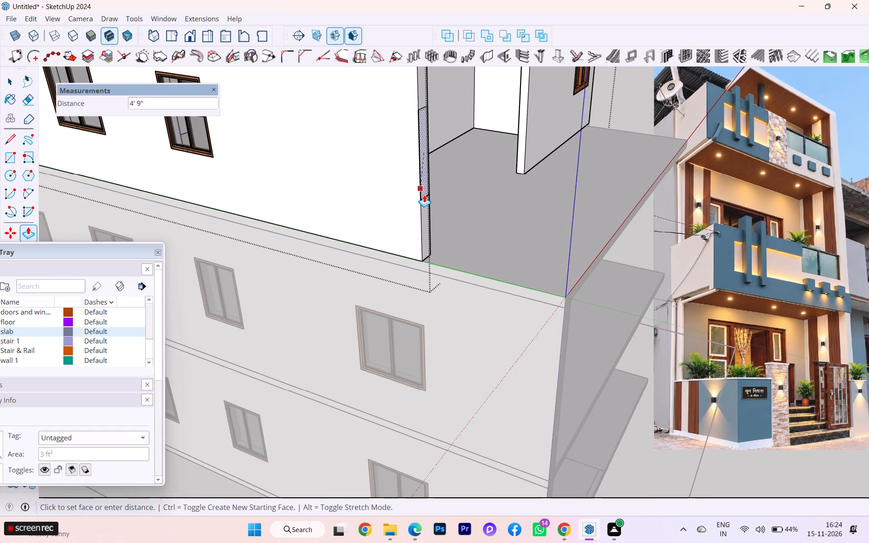
left_click(423, 200)
Reverse the grey back-facing patch on the front end of the top-storey side wall.
middle_click_drag(412, 207, 352, 212)
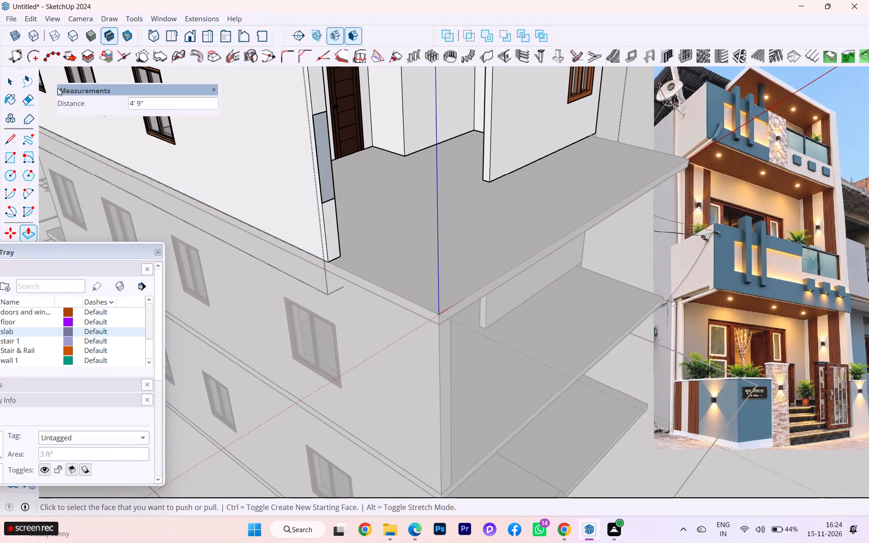
left_click(13, 84)
left_click(324, 132)
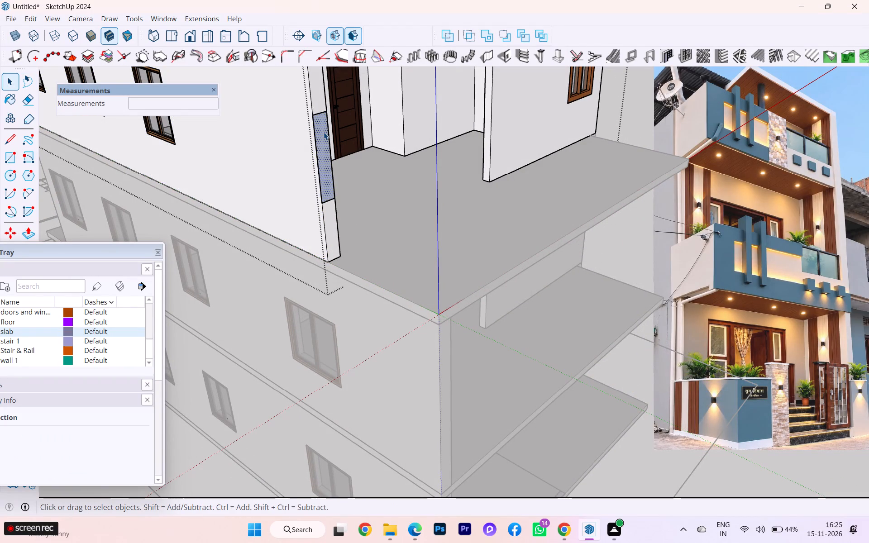
double_click(324, 132)
double_click(319, 139)
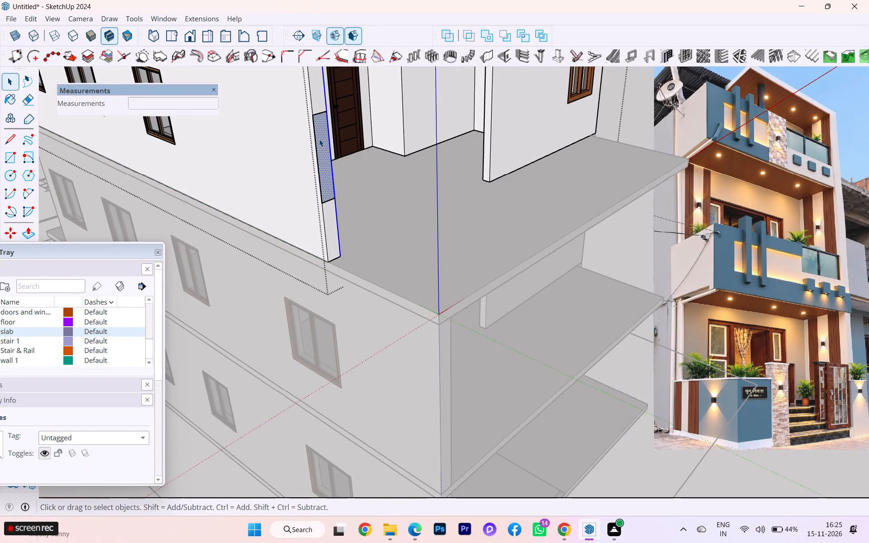
left_click(318, 130)
left_click(320, 115)
scroll(320, 115, "up", 3)
left_click(320, 139)
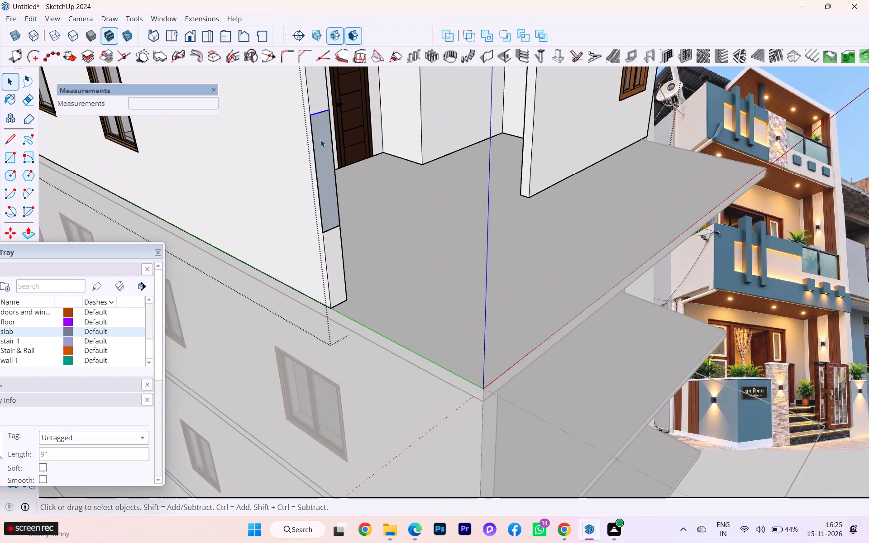
right_click(320, 139)
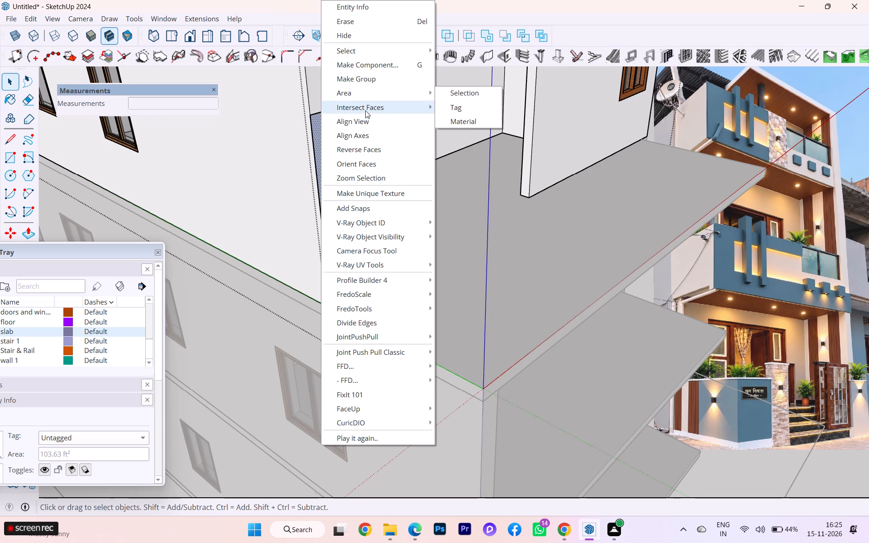
left_click(374, 148)
Erase the two horizontal edges bounding the former window patch on the top-storey side wall's front end.
scroll(348, 133, "up", 3)
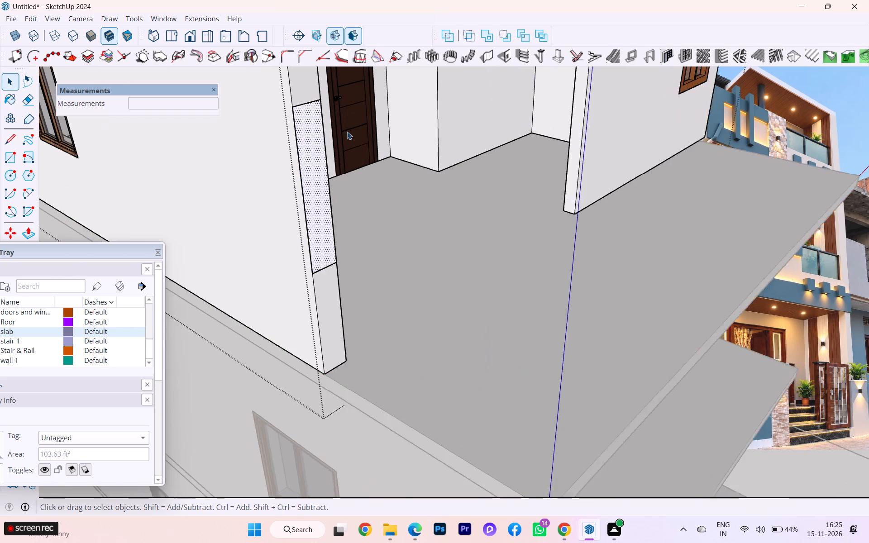
key("e")
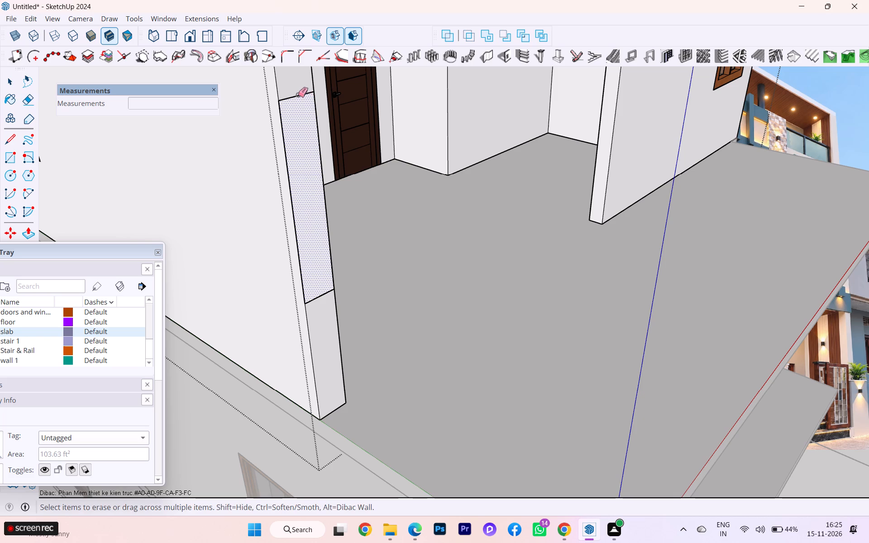
left_click(292, 97)
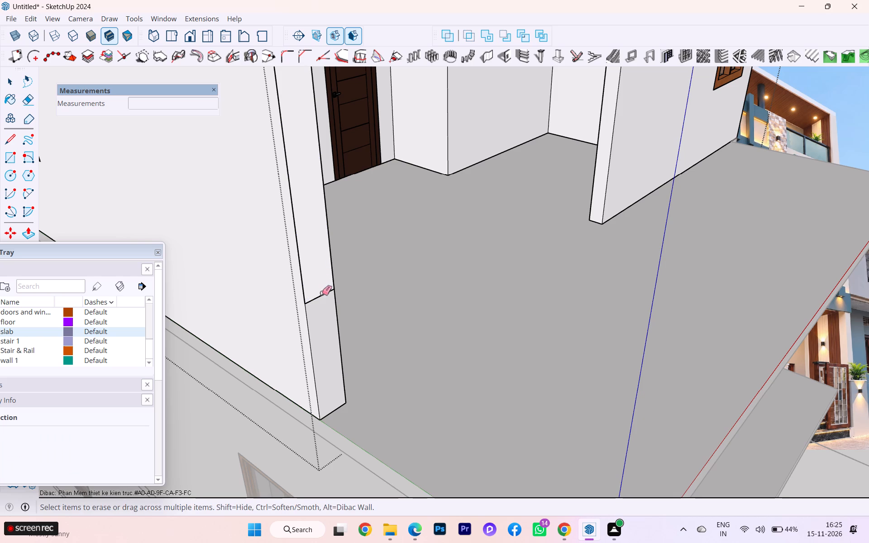
left_click(320, 298)
Draw a 9" by 10' rectangle over the top-storey side wall's front end to close it with one face.
scroll(399, 260, "down", 3)
scroll(439, 271, "up", 1)
scroll(443, 272, "down", 1)
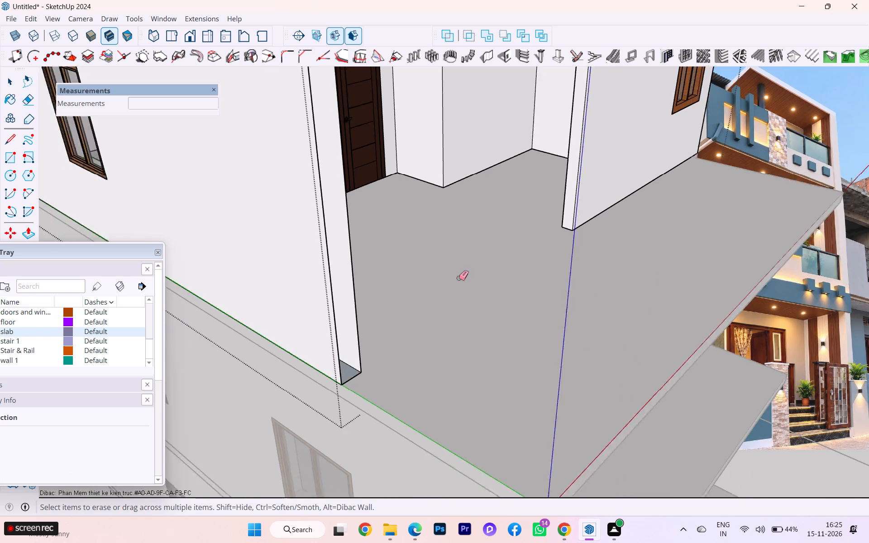
scroll(458, 278, "down", 1)
scroll(468, 276, "up", 1)
scroll(465, 277, "down", 1)
middle_click_drag(463, 280, 353, 314)
scroll(470, 276, "down", 1)
scroll(474, 274, "up", 2)
scroll(479, 273, "down", 2)
scroll(517, 257, "up", 2)
scroll(531, 241, "down", 2)
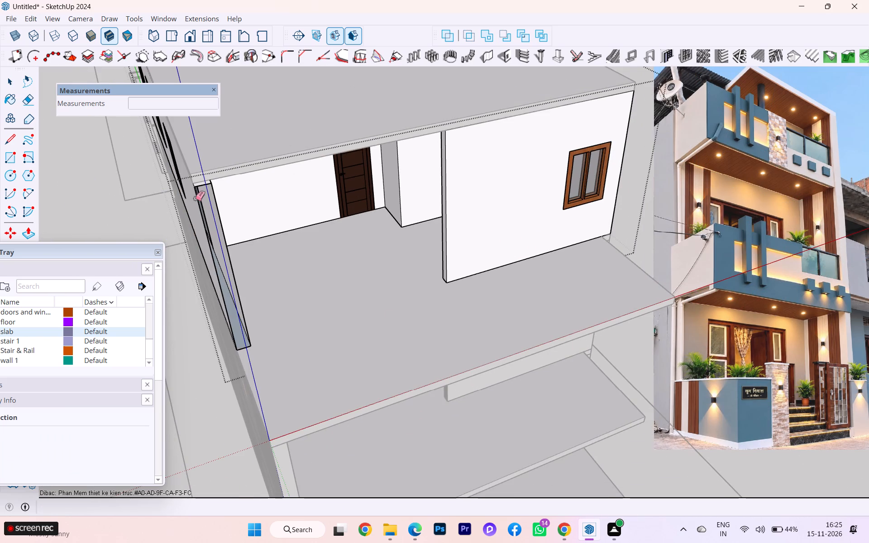
middle_click_drag(173, 179, 170, 151)
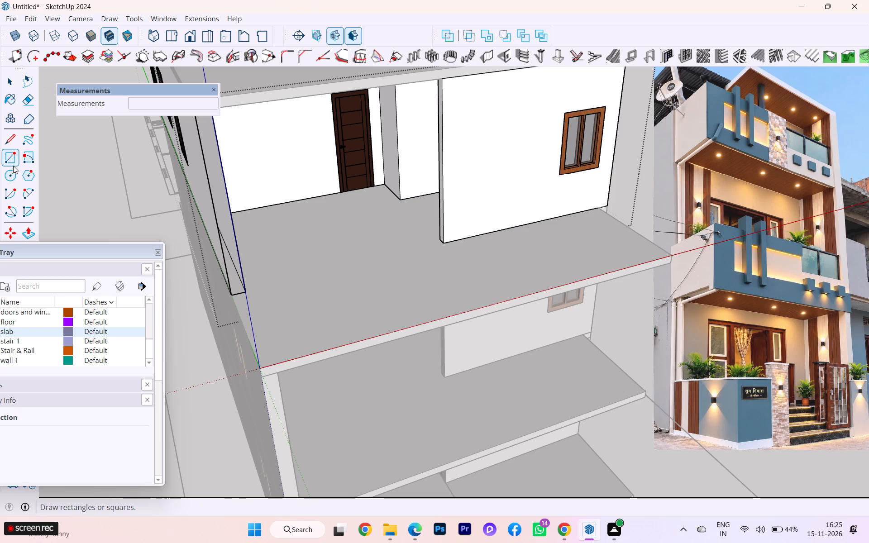
left_click(11, 157)
scroll(213, 258, "down", 4)
middle_click_drag(265, 300, 301, 303)
scroll(246, 193, "up", 2)
scroll(246, 193, "down", 1)
scroll(246, 193, "up", 3)
left_click(255, 189)
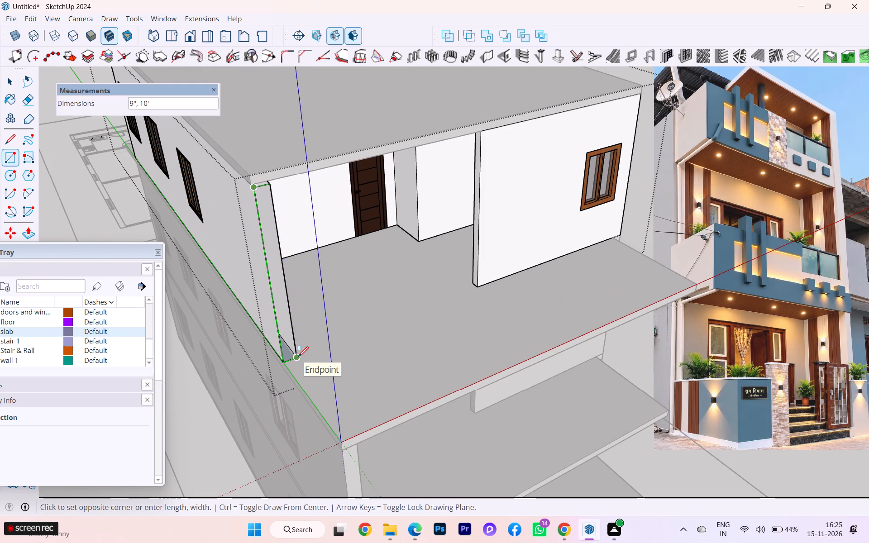
scroll(298, 357, "down", 1)
scroll(298, 357, "up", 2)
key("Left")
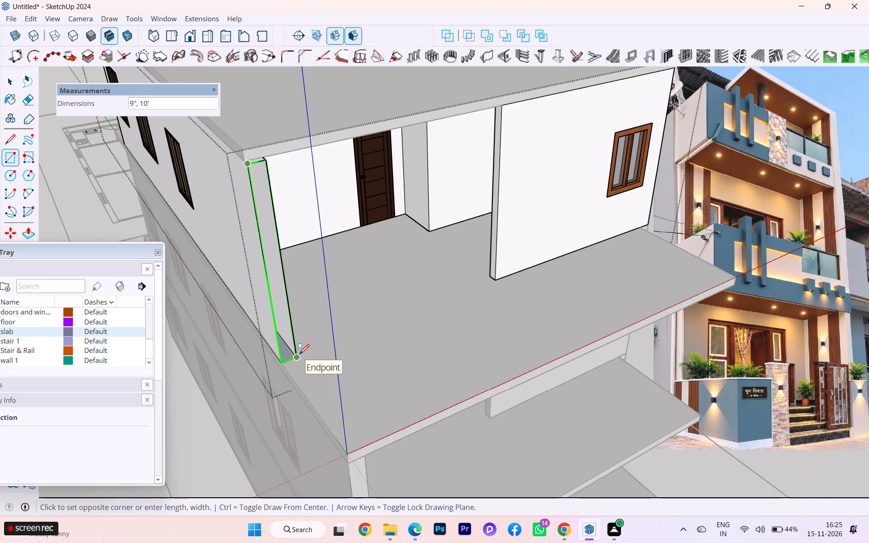
scroll(299, 354, "up", 3)
left_click(296, 358)
Push/pull the top-storey side wall's front end face about 4 3/8" to the roof slab's edge, and close the wall group.
scroll(303, 349, "down", 1)
scroll(304, 349, "up", 1)
scroll(304, 349, "down", 2)
scroll(304, 348, "up", 4)
scroll(304, 348, "down", 1)
scroll(289, 312, "down", 3)
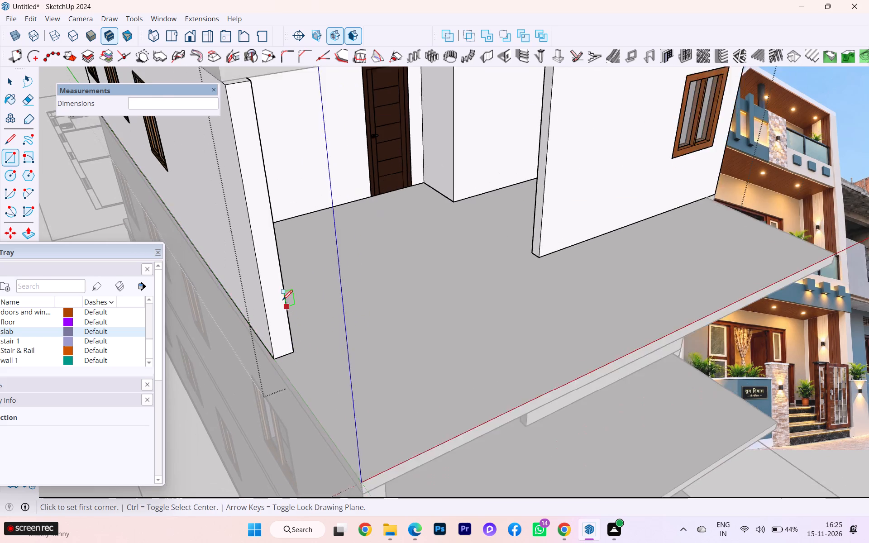
scroll(282, 300, "down", 3)
middle_click_drag(269, 271, 382, 286)
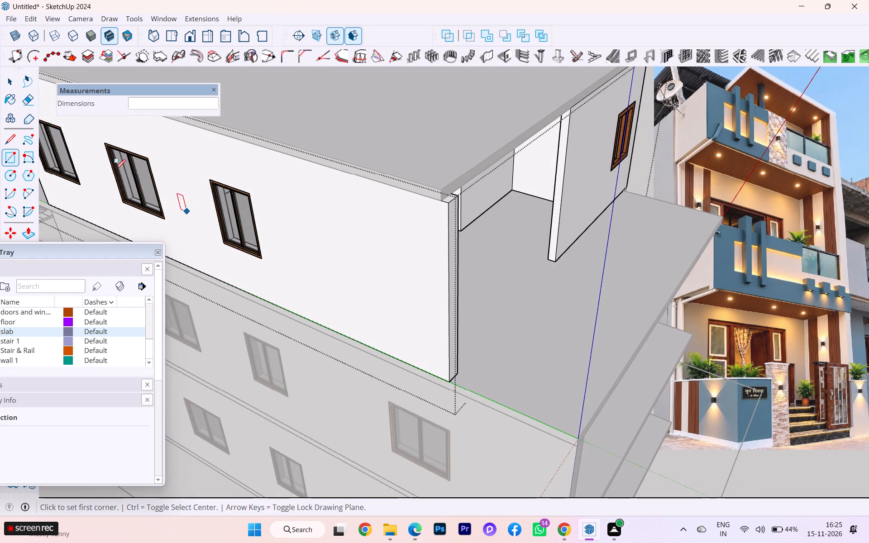
left_click(8, 82)
scroll(431, 207, "up", 2)
middle_click_drag(464, 202, 411, 212)
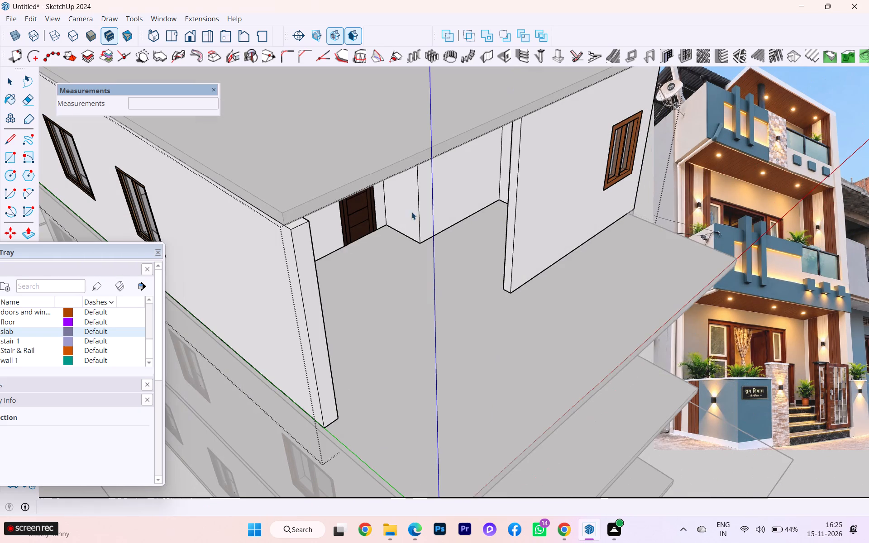
left_click(306, 242)
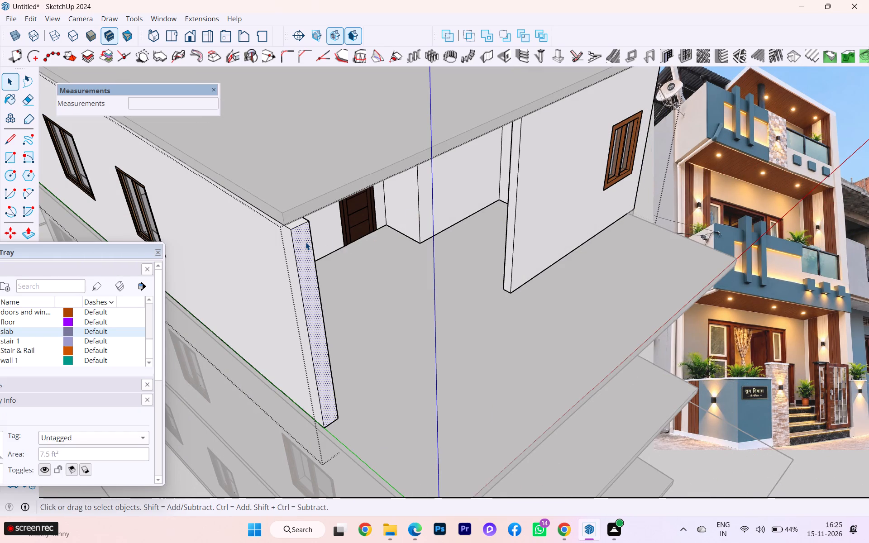
key("p")
left_click(295, 227)
left_click(286, 210)
scroll(349, 212, "down", 3)
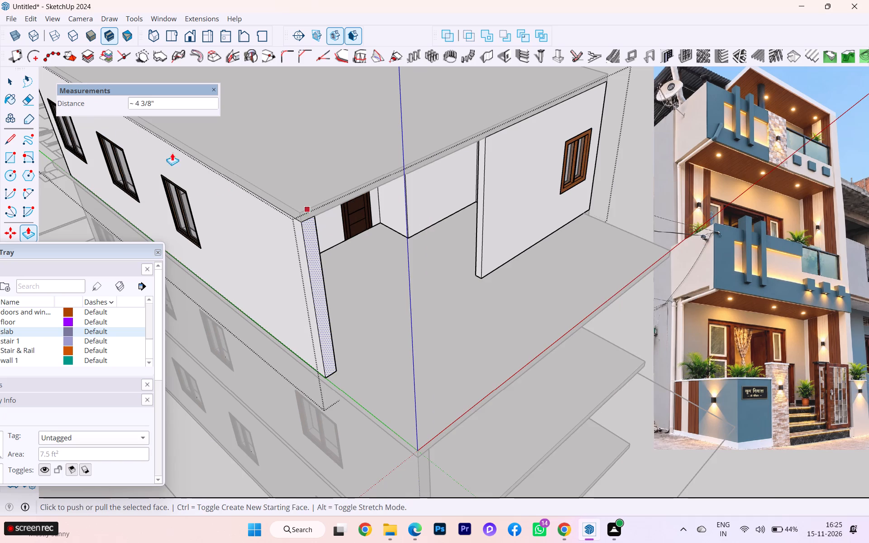
left_click(14, 87)
scroll(387, 182, "down", 1)
scroll(394, 186, "up", 3)
scroll(406, 189, "down", 8)
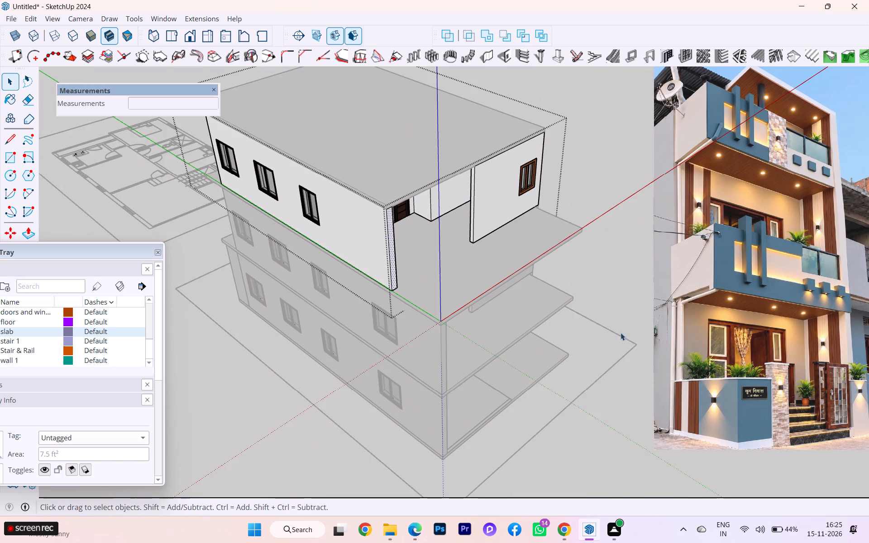
left_click(620, 305)
Open the middle-storey wall group and delete the side window nearest the front corner.
scroll(416, 281, "up", 1)
middle_click_drag(403, 304, 397, 285)
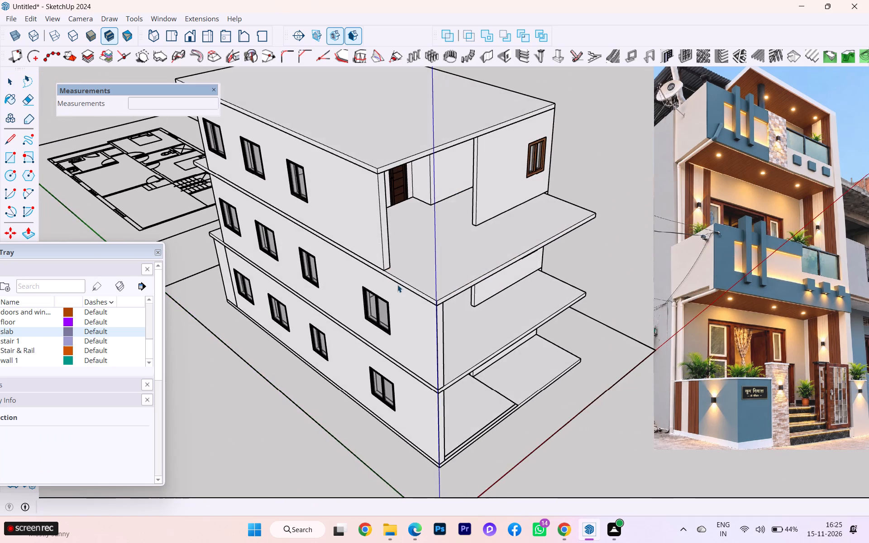
scroll(453, 313, "up", 2)
scroll(456, 319, "down", 4)
scroll(456, 319, "up", 1)
double_click(434, 332)
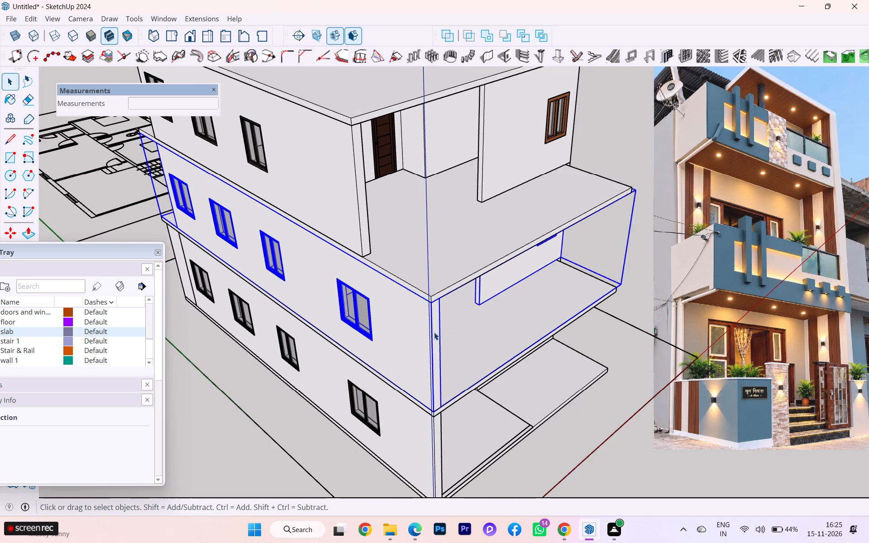
left_click(361, 312)
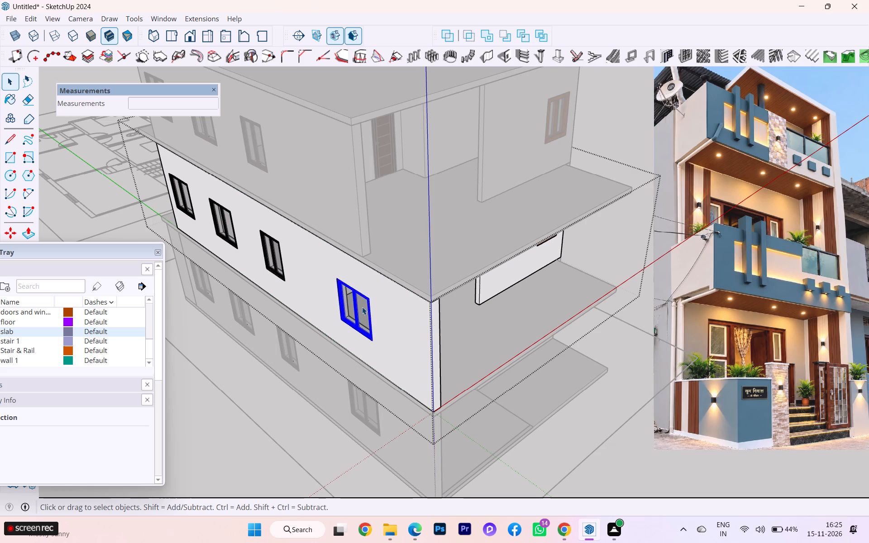
key("Delete")
Push/pull the rear jamb of the emptied middle-storey window opening forward 4' to fill the opening.
scroll(381, 299, "up", 2)
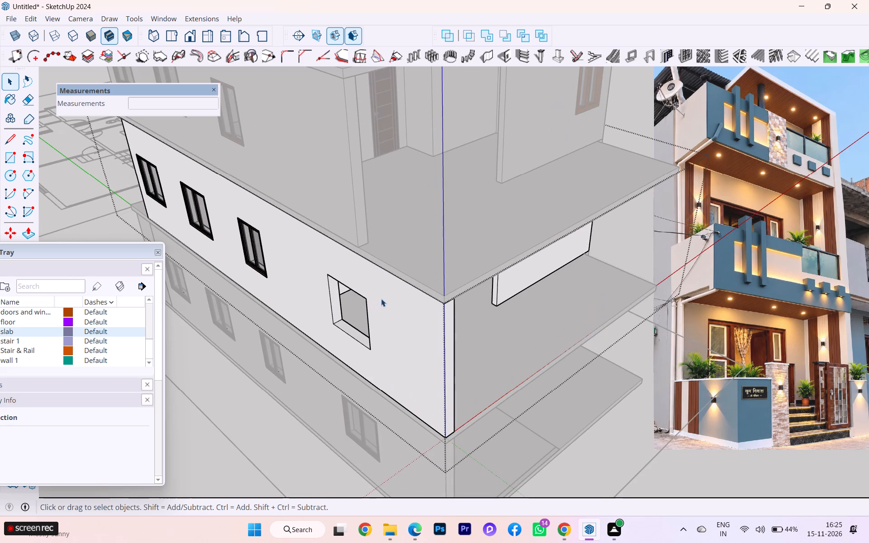
left_click(21, 233)
scroll(332, 290, "up", 3)
left_click(333, 293)
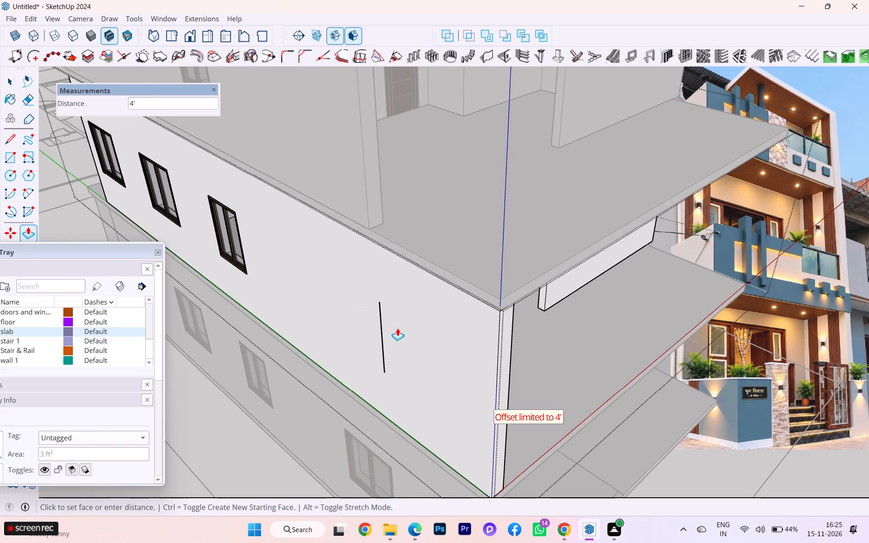
left_click(388, 327)
Push the middle-storey side wall's front end back 7' 3 1/2" in line with the upper wall end, and close the wall group.
scroll(365, 306, "down", 1)
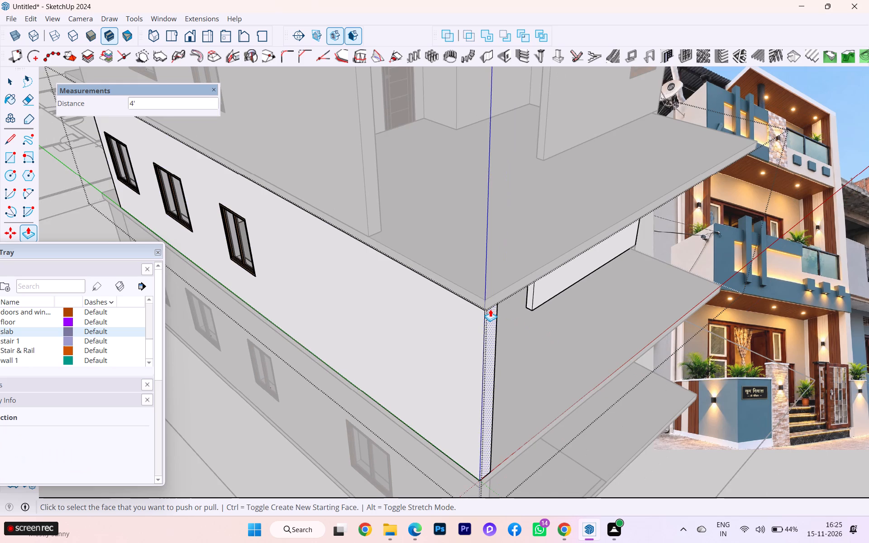
left_click(490, 309)
left_click(366, 232)
scroll(428, 238, "down", 1)
scroll(429, 238, "up", 1)
scroll(430, 239, "down", 3)
scroll(433, 239, "up", 1)
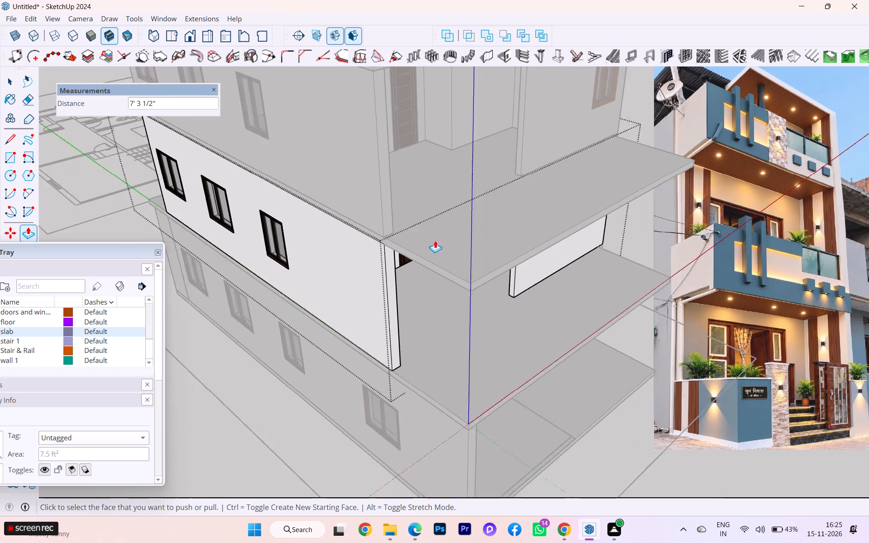
scroll(534, 257, "down", 2)
middle_click_drag(536, 259, 383, 245)
scroll(486, 257, "down", 1)
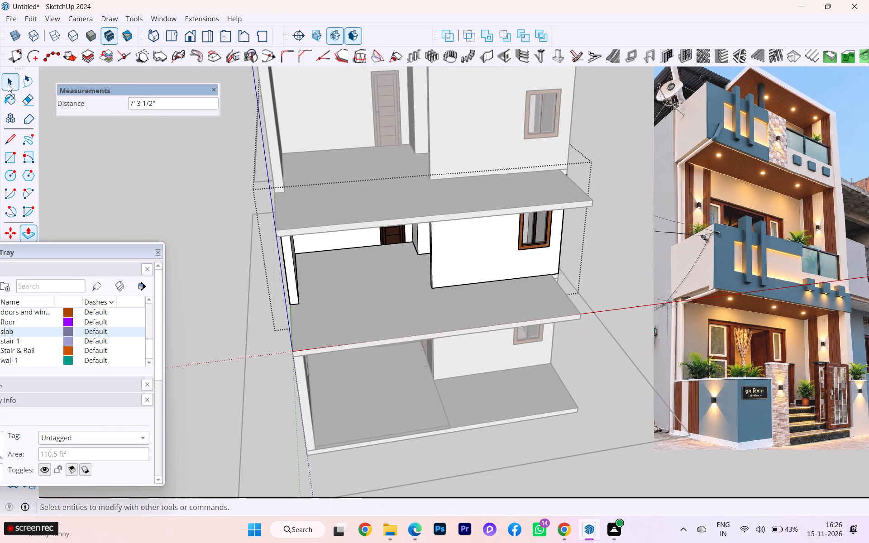
left_click(8, 84)
left_click(215, 276)
Open the ground-floor wall group and delete the side window nearest the front corner.
scroll(259, 263, "down", 2)
middle_click_drag(273, 262, 466, 246)
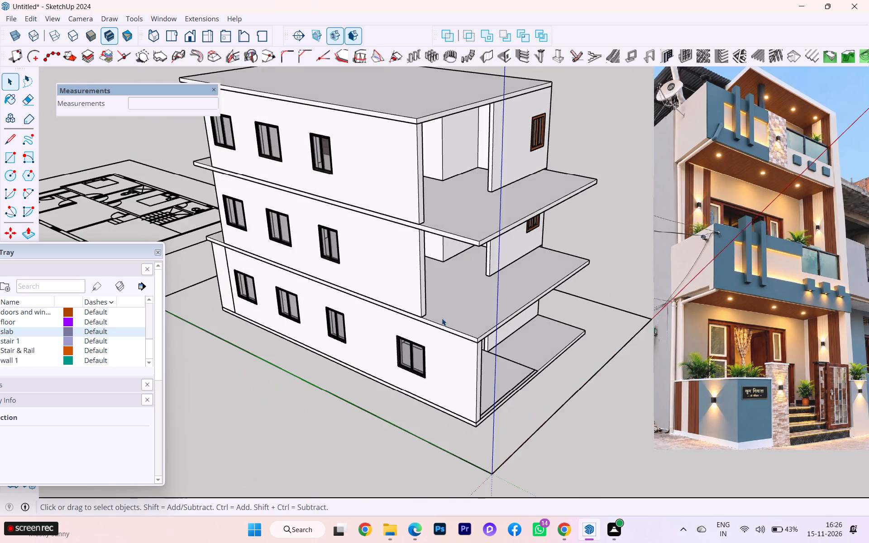
scroll(444, 324, "up", 1)
scroll(455, 345, "down", 2)
scroll(462, 356, "up", 1)
scroll(479, 371, "down", 1)
middle_click_drag(478, 370, 420, 333)
scroll(420, 333, "up", 3)
left_click(359, 329)
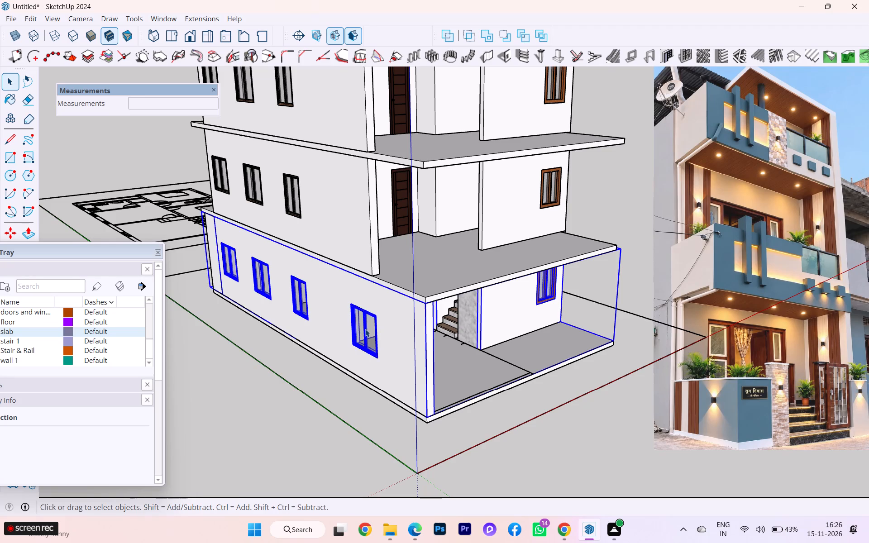
triple_click(365, 329)
key("Delete")
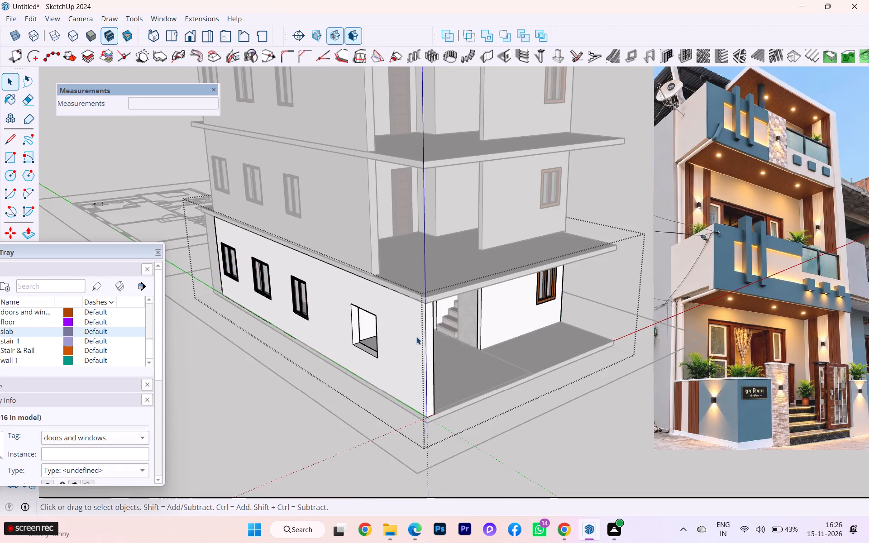
Push/pull the rear jamb of the emptied ground-floor window opening forward to fill the opening.
scroll(362, 326, "up", 3)
left_click(34, 235)
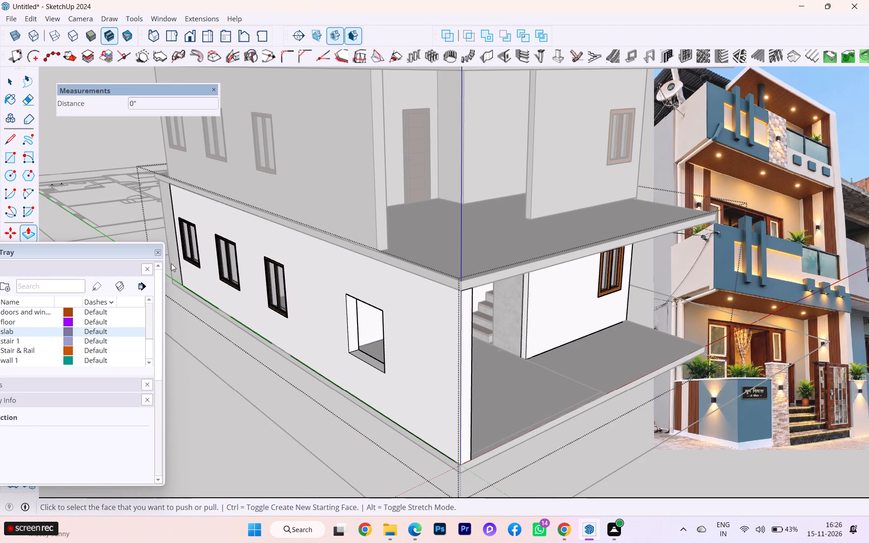
left_click(356, 314)
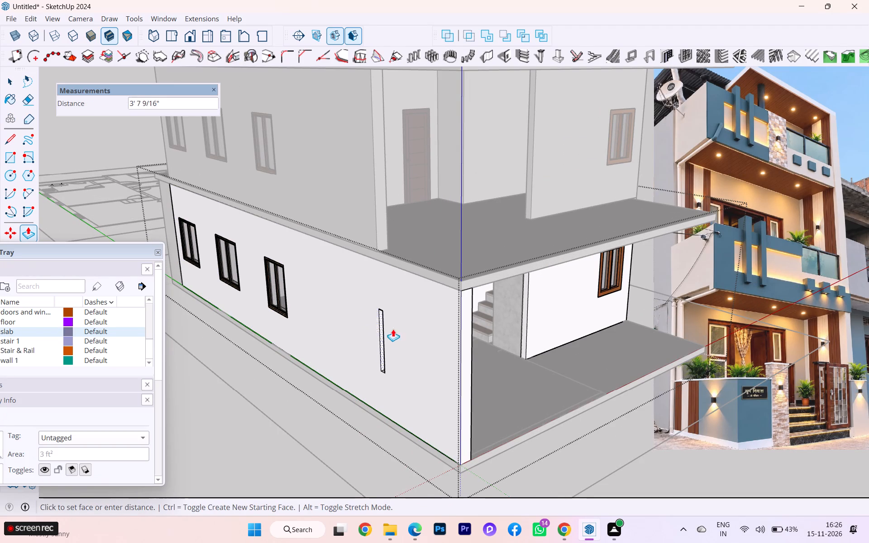
left_click(394, 345)
Push the ground-floor side wall's front end back 7' 3 1/2" in line with the upper wall end, and close the wall group.
scroll(466, 352, "down", 1)
middle_click(466, 352)
left_click(466, 336)
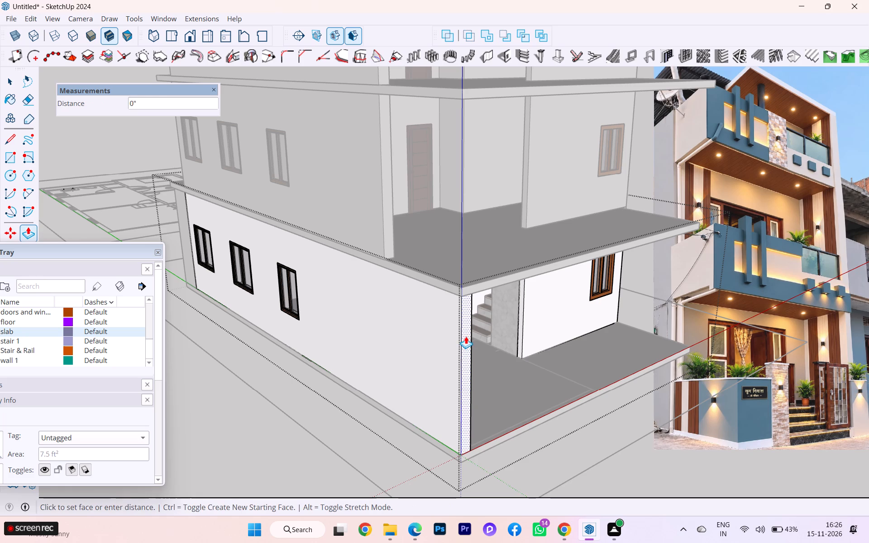
left_click(389, 255)
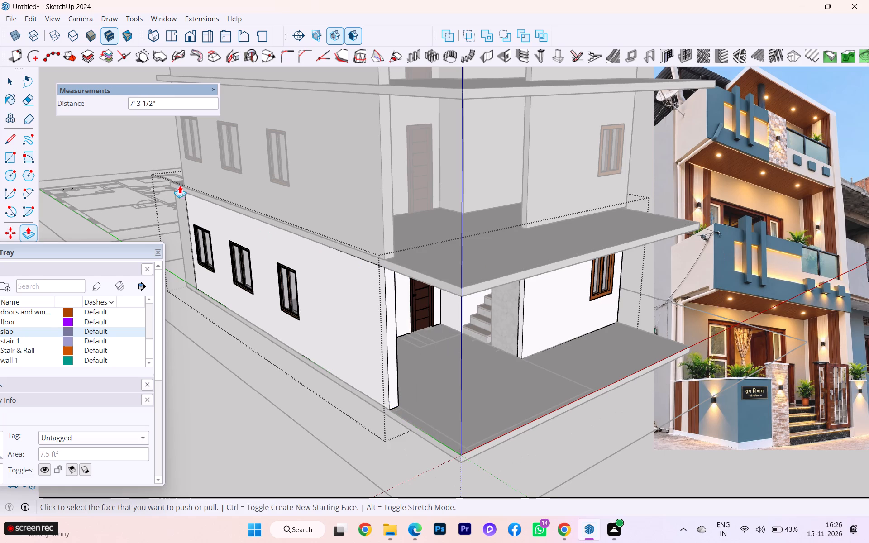
left_click(1, 73)
left_click(13, 88)
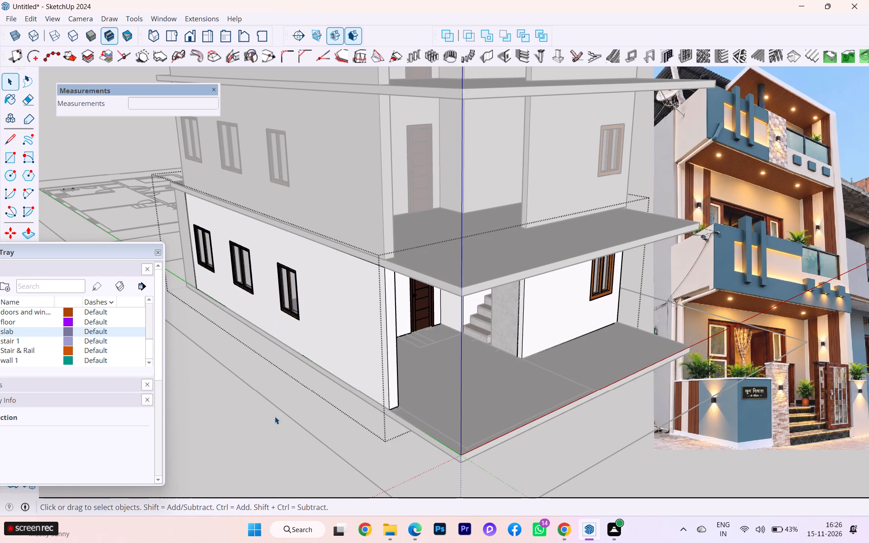
left_click(275, 416)
Examine the house from the front and both sides, checking the shortened side walls and open balconies of all three storeys.
scroll(351, 372, "down", 1)
middle_click_drag(351, 372, 274, 356)
middle_click_drag(391, 318, 361, 324)
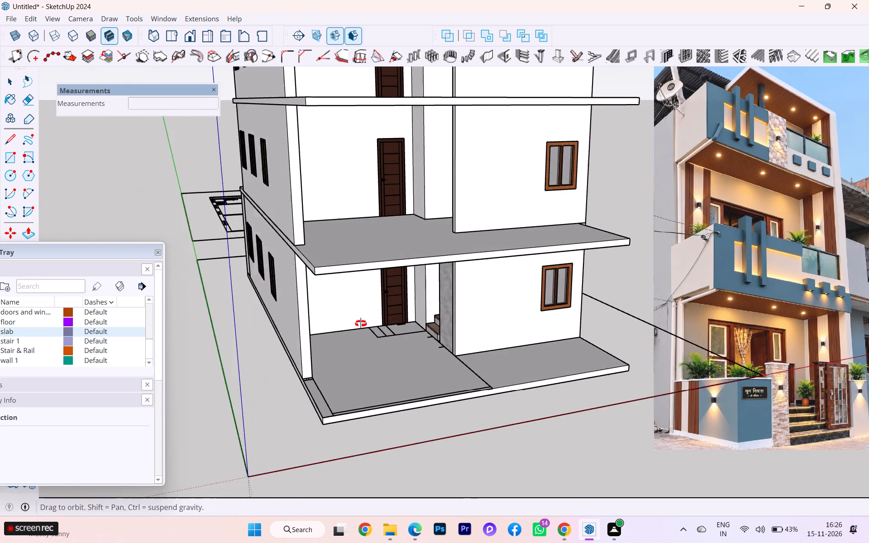
middle_click_drag(361, 324, 295, 320)
scroll(297, 322, "down", 3)
middle_click_drag(308, 354, 330, 401)
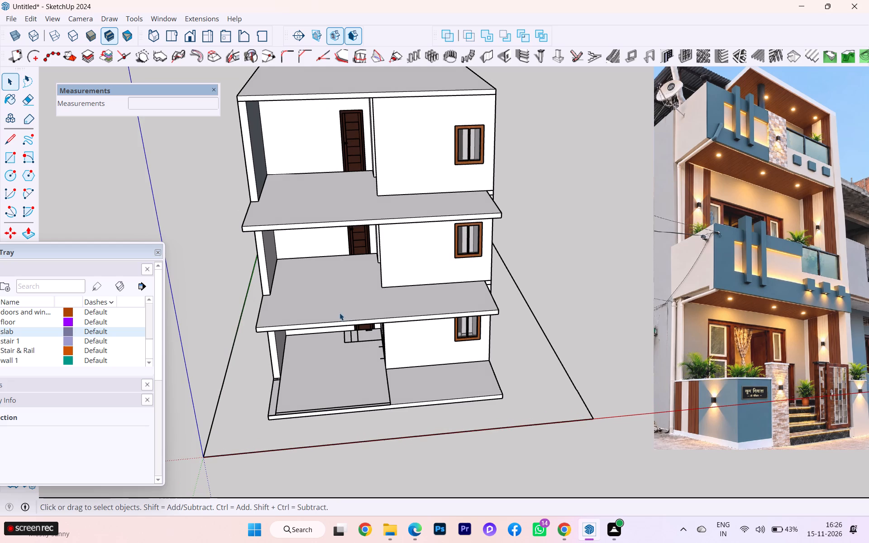
scroll(338, 302, "down", 1)
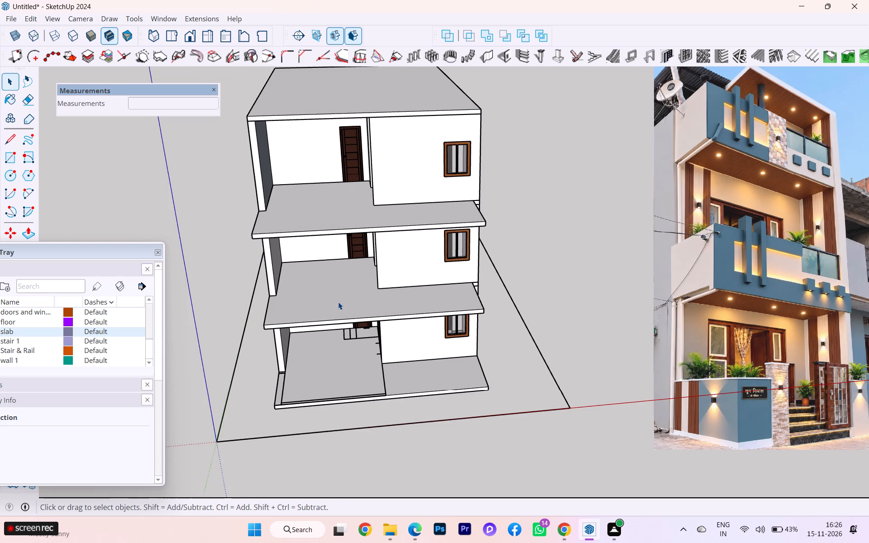
middle_click_drag(338, 302, 416, 318)
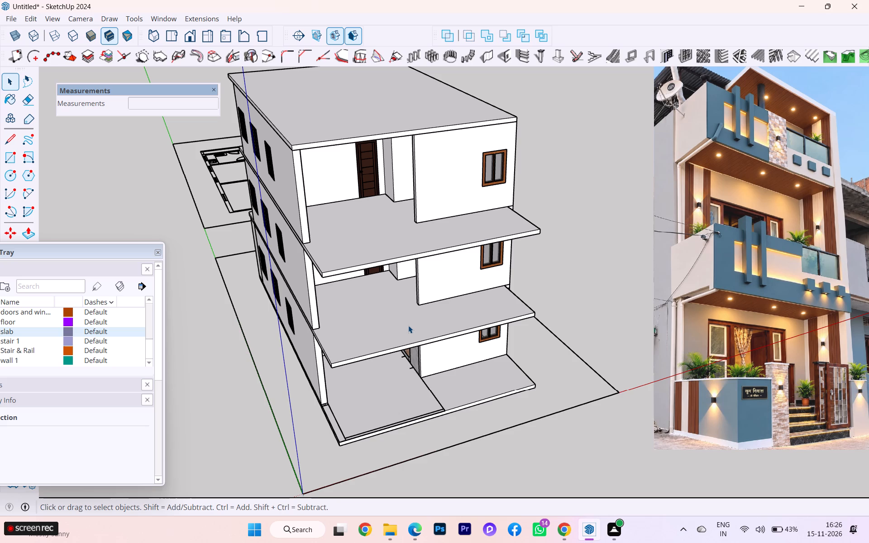
scroll(380, 245, "up", 2)
scroll(324, 259, "down", 1)
middle_click_drag(327, 262, 465, 268)
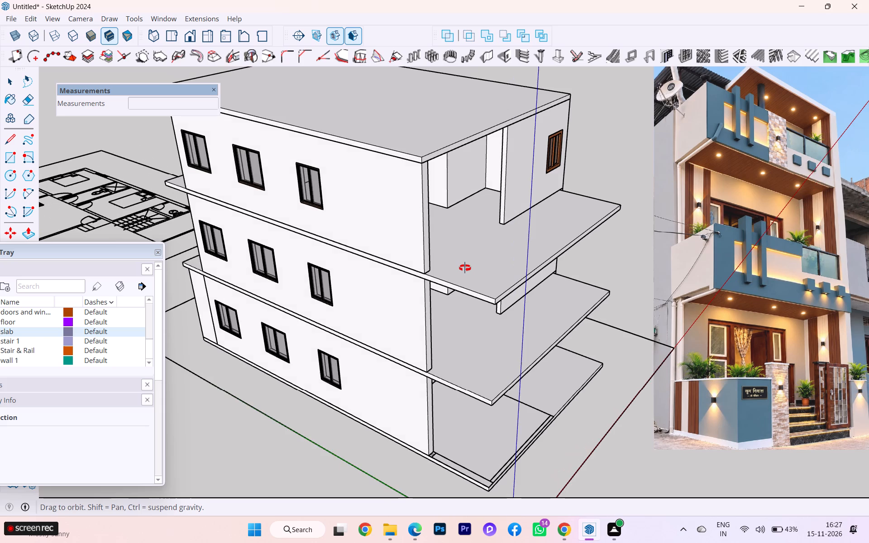
middle_click_drag(465, 268, 252, 252)
middle_click_drag(257, 252, 284, 286)
scroll(517, 282, "down", 1)
middle_click_drag(501, 279, 311, 277)
Draw a 9" by 7' 3 1/2" rectangle on the ground-floor slab, from the window wall's outer corner to the slab's front edge.
scroll(403, 351, "up", 5)
middle_click_drag(421, 372, 444, 373)
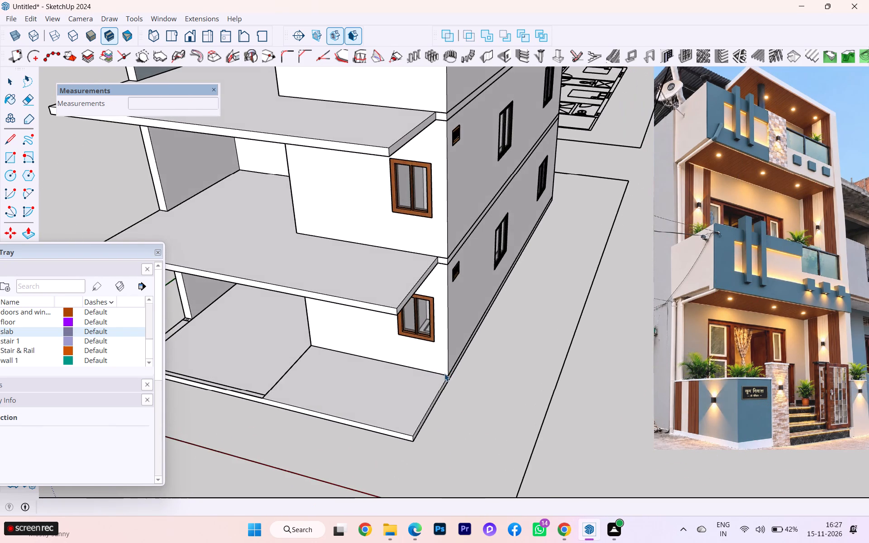
scroll(444, 374, "up", 3)
scroll(444, 374, "down", 1)
scroll(444, 374, "up", 1)
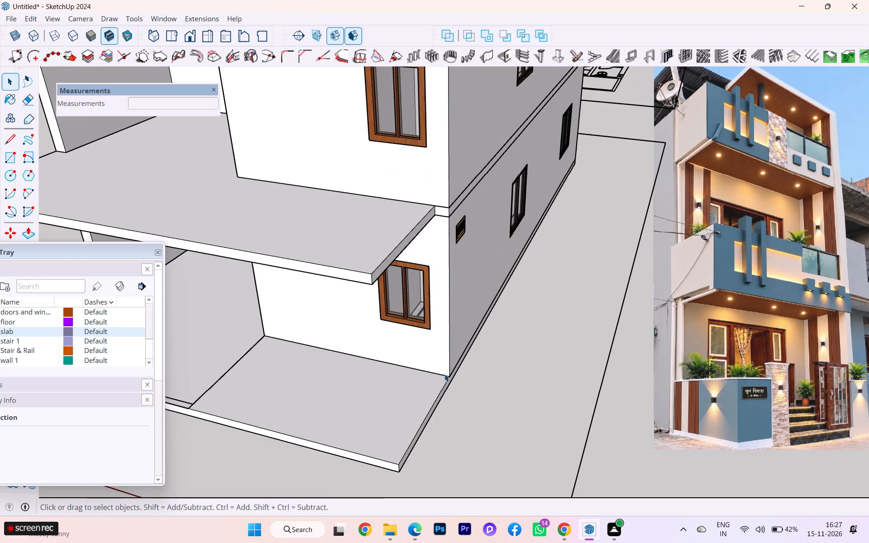
scroll(427, 388, "down", 1)
scroll(427, 388, "up", 1)
scroll(427, 388, "down", 1)
middle_click_drag(427, 388, 442, 393)
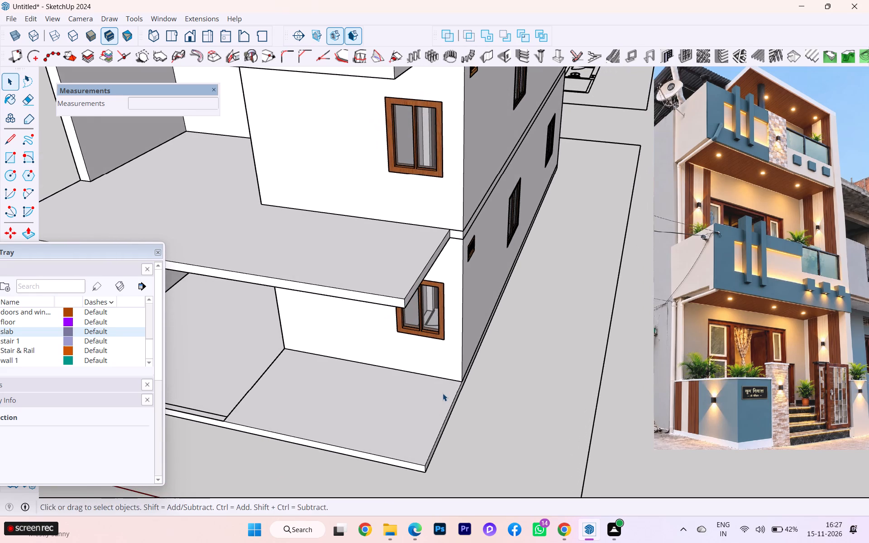
scroll(422, 394, "down", 1)
middle_click_drag(422, 394, 452, 394)
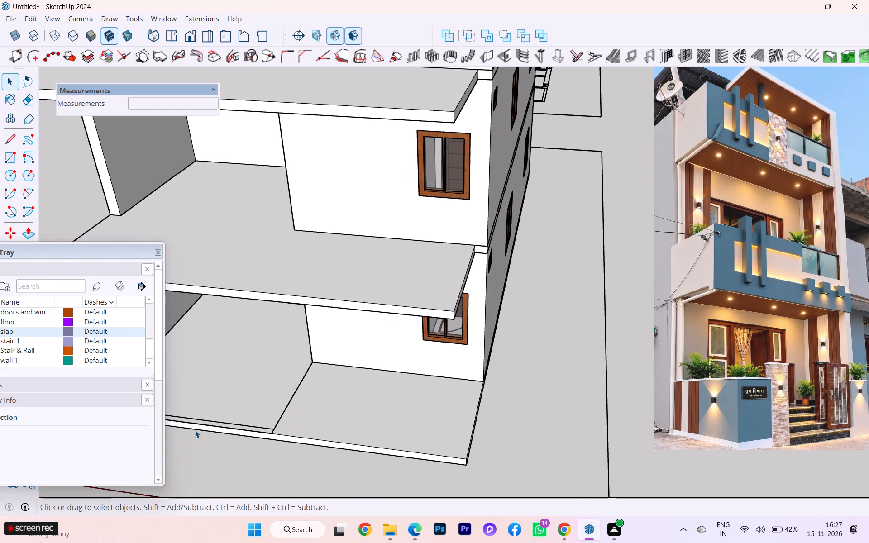
key("r")
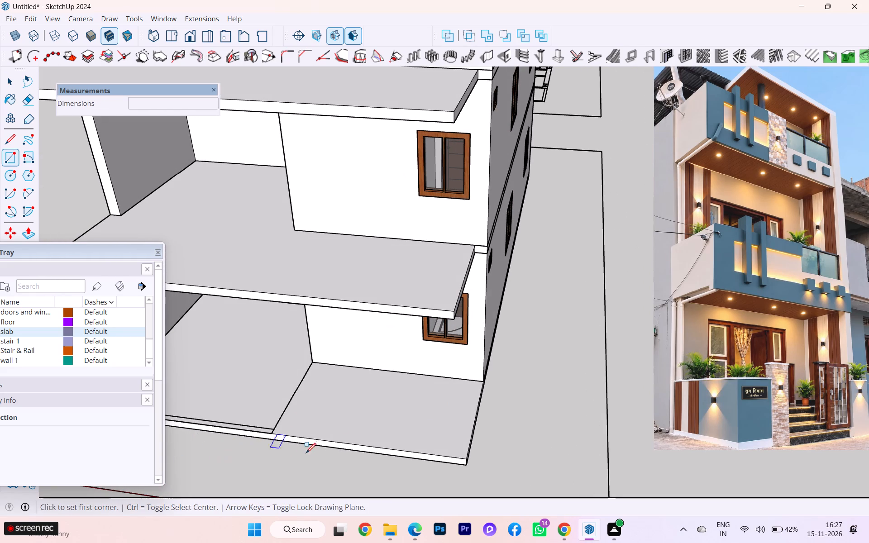
scroll(392, 399, "up", 2)
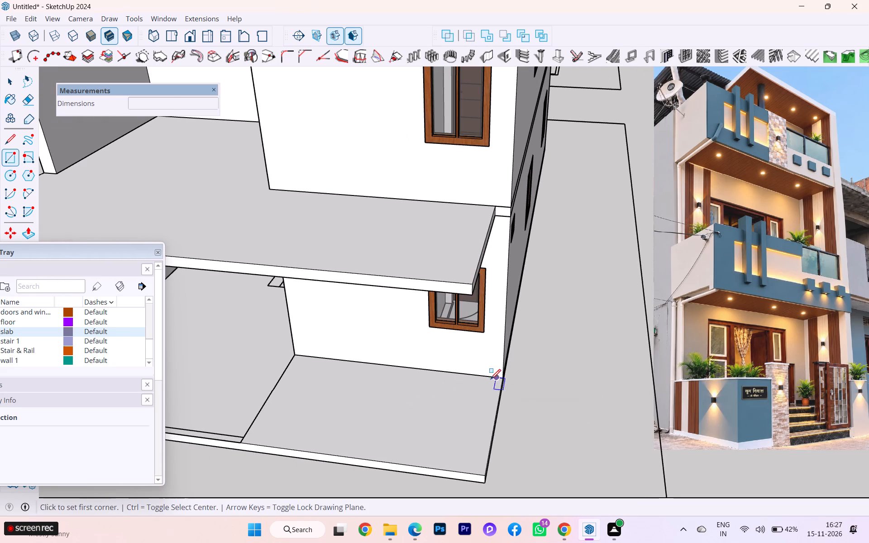
left_click(497, 380)
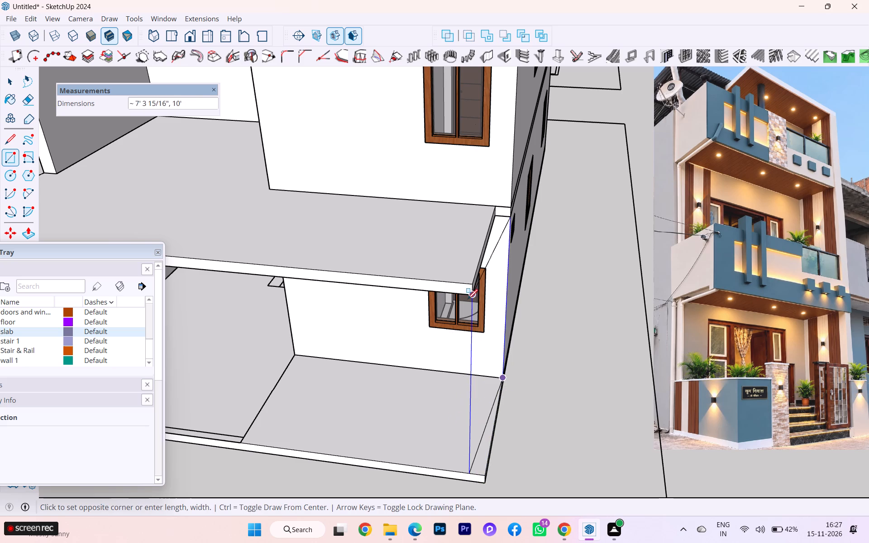
left_click(470, 473)
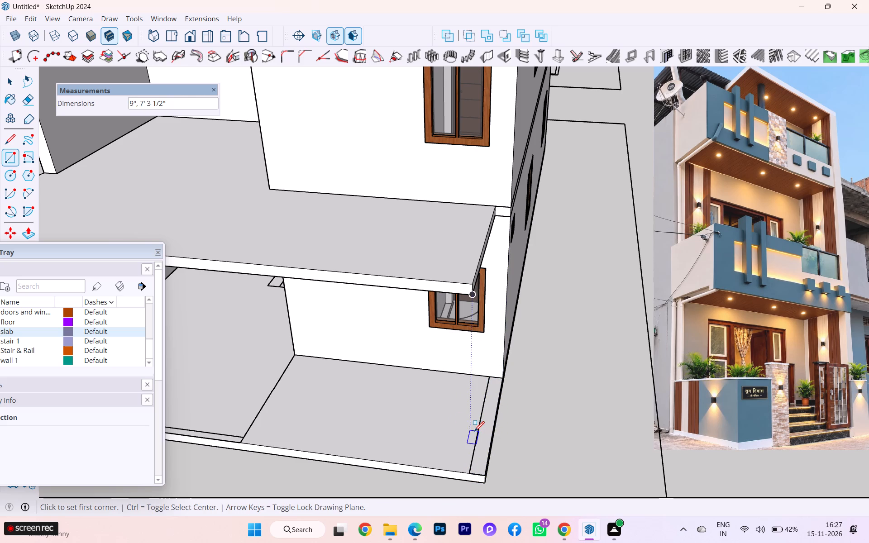
key("Escape")
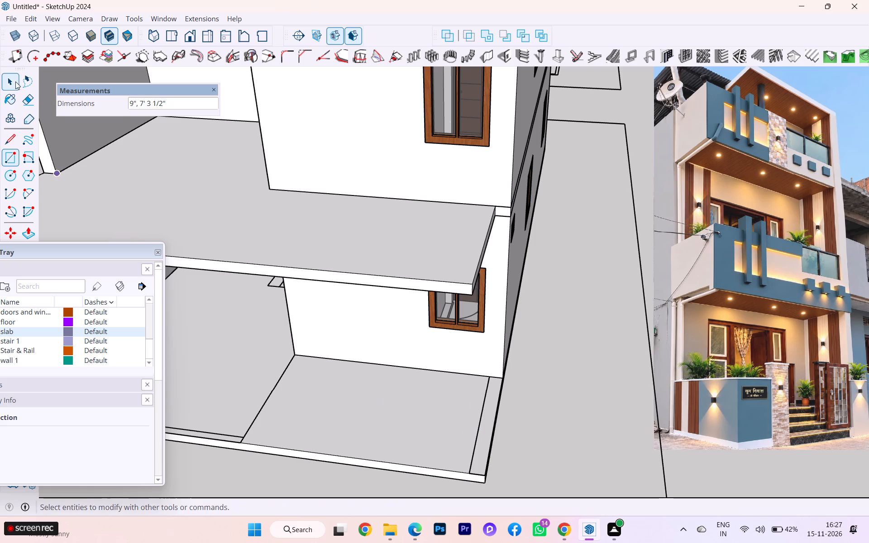
Make the rectangular strip's face and edges a group and open that group for editing.
left_click(15, 81)
left_click(486, 428)
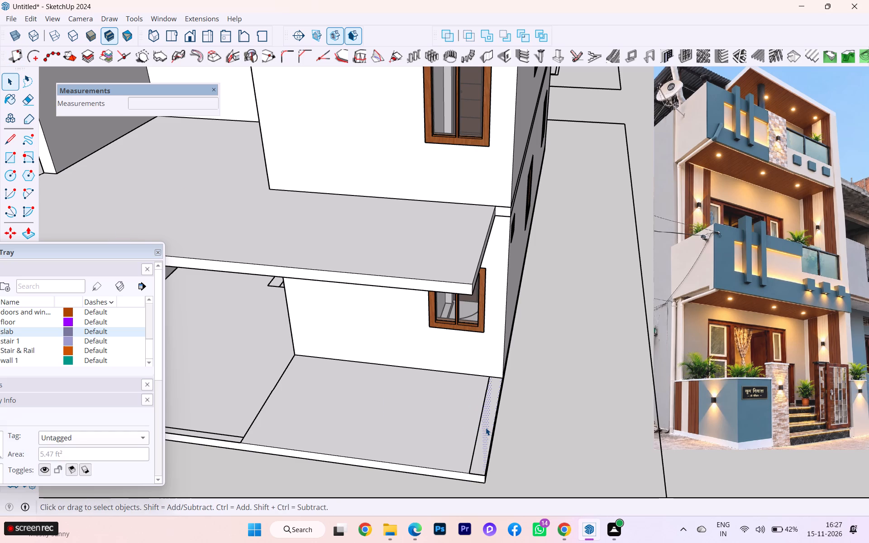
double_click(486, 428)
right_click(486, 428)
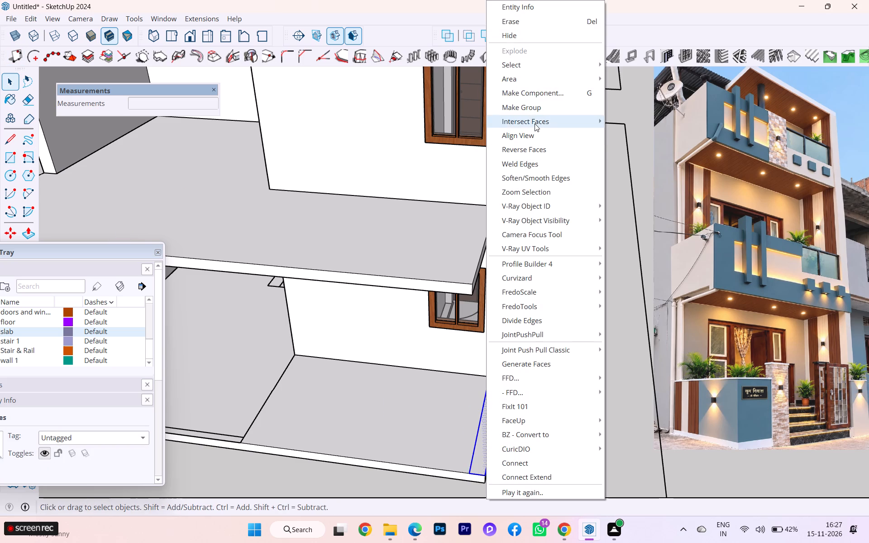
left_click(530, 108)
double_click(486, 412)
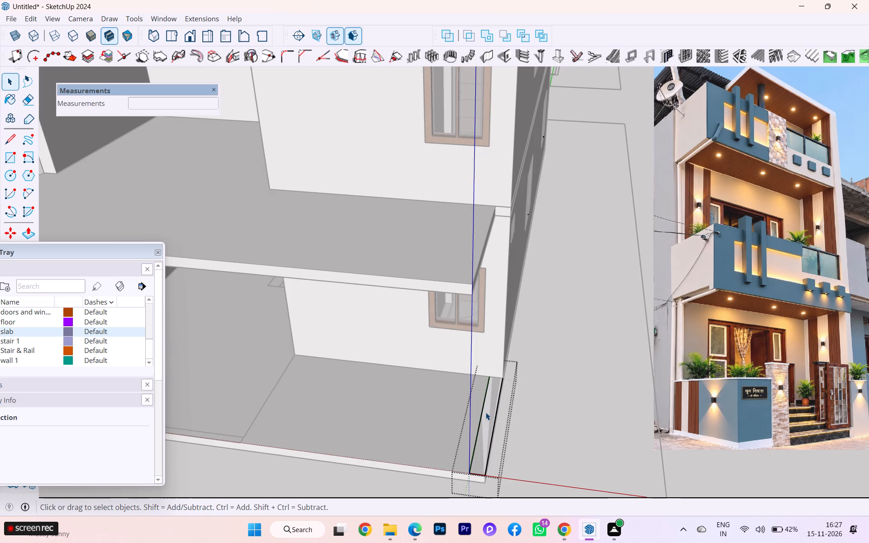
Push/pull the strip up 31' 6" to the roof slab's level, forming a full-height side wall beside the balconies.
key("p")
left_click(486, 412)
scroll(489, 352, "down", 2)
scroll(490, 357, "up", 4)
scroll(490, 357, "down", 9)
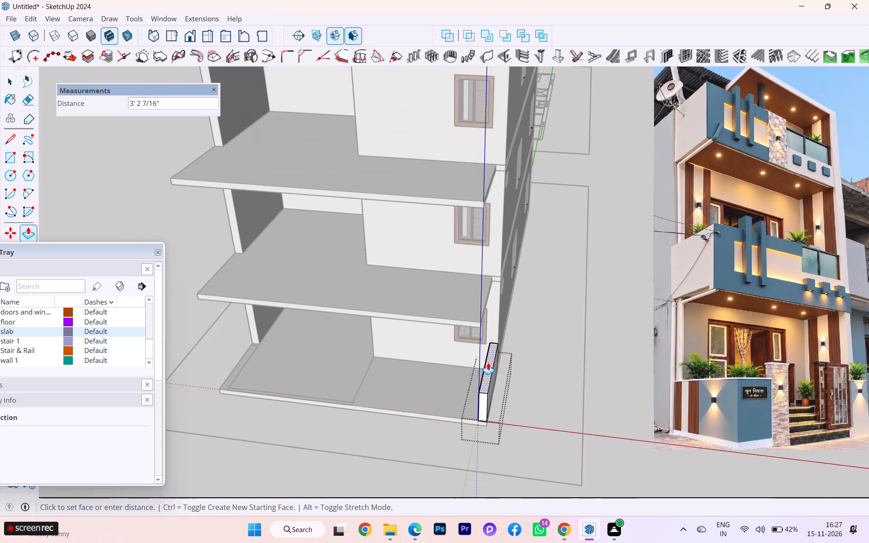
scroll(488, 362, "down", 5)
scroll(487, 361, "up", 1)
scroll(487, 361, "down", 5)
scroll(482, 262, "up", 4)
scroll(492, 248, "down", 2)
scroll(492, 247, "up", 2)
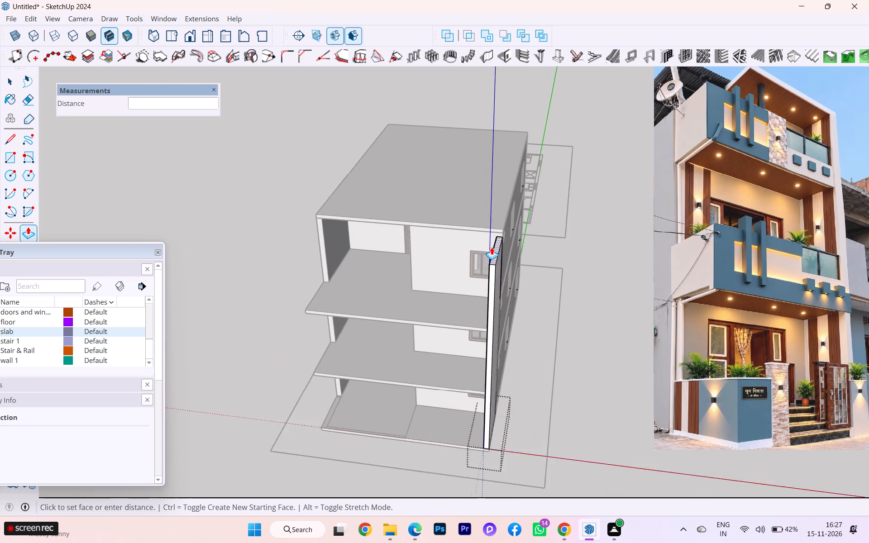
scroll(492, 247, "up", 3)
left_click(466, 223)
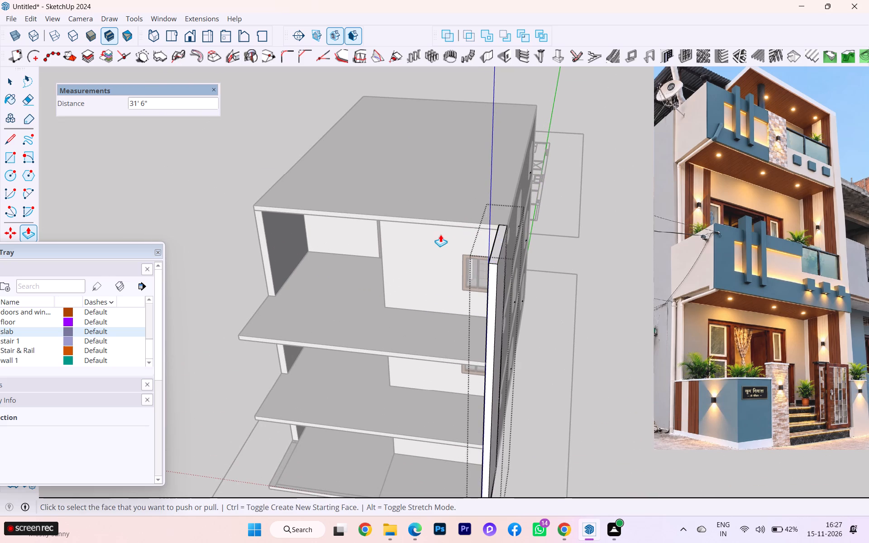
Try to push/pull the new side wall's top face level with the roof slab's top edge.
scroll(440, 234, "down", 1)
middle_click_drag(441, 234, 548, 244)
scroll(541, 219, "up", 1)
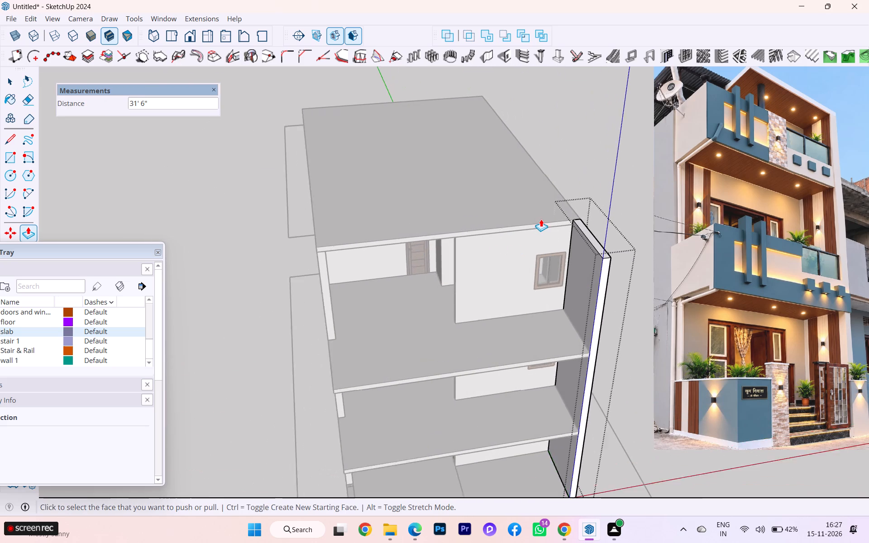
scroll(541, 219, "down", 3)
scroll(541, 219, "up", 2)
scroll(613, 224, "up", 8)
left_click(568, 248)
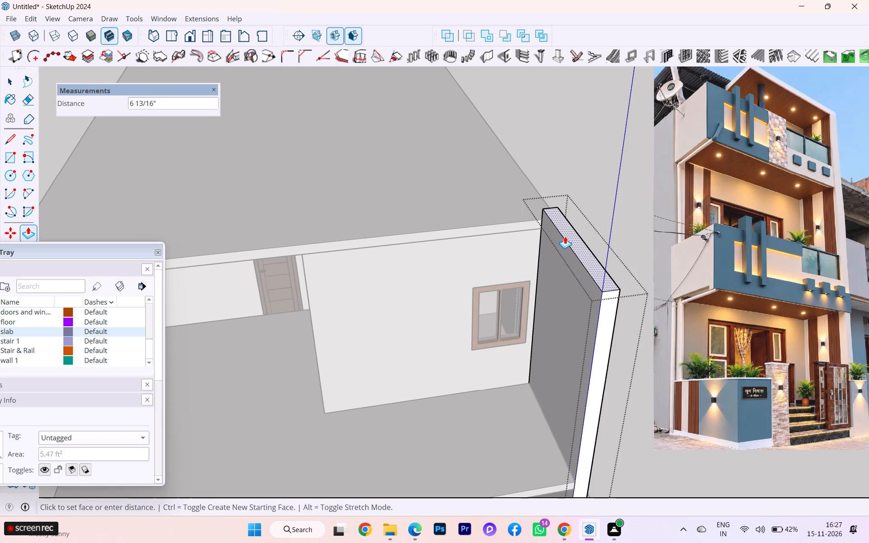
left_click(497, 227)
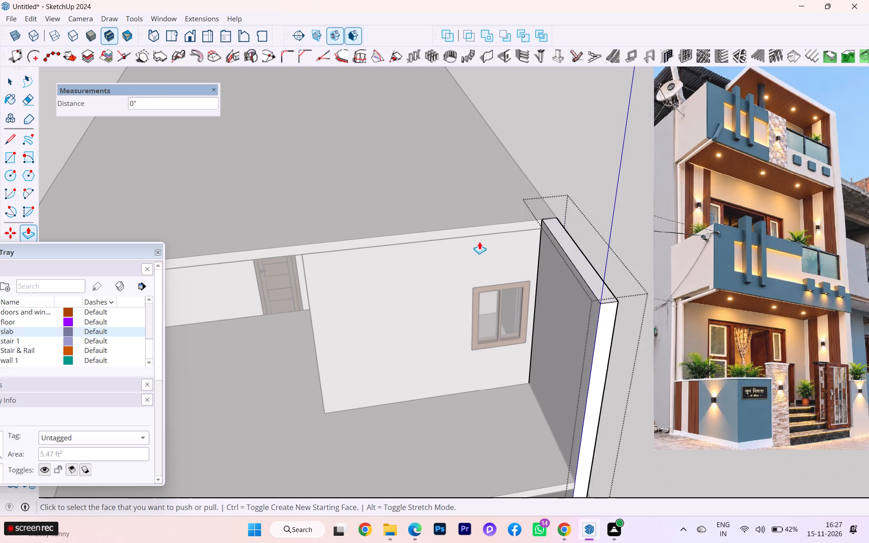
Copy the top inner edge of the new side wall 6" straight down its inner face.
middle_click_drag(510, 253, 601, 265)
middle_click(601, 265)
scroll(486, 227, "down", 2)
scroll(485, 226, "up", 1)
scroll(700, 238, "up", 2)
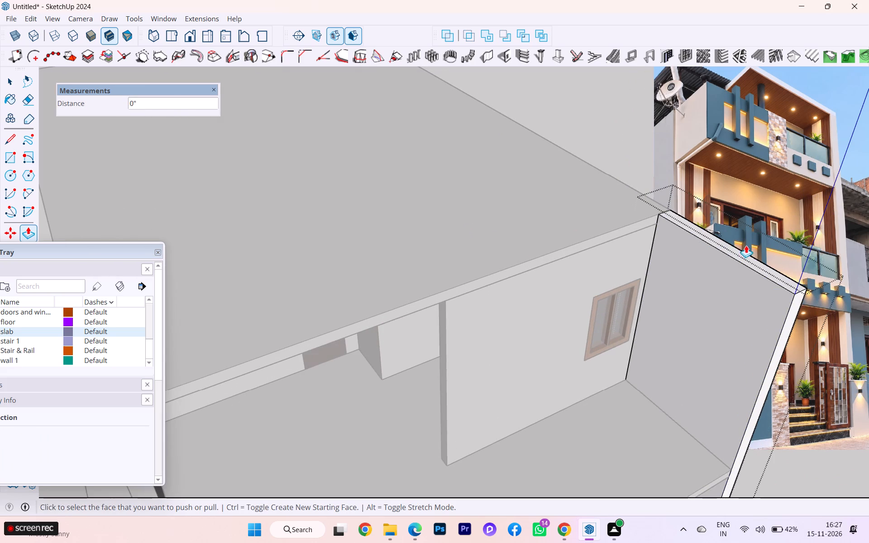
middle_click_drag(745, 248, 719, 248)
scroll(719, 248, "up", 4)
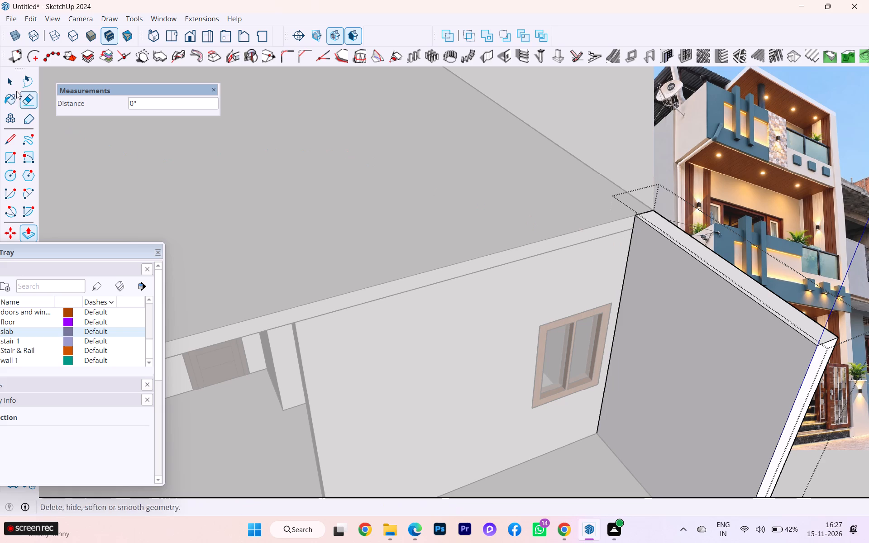
left_click(8, 83)
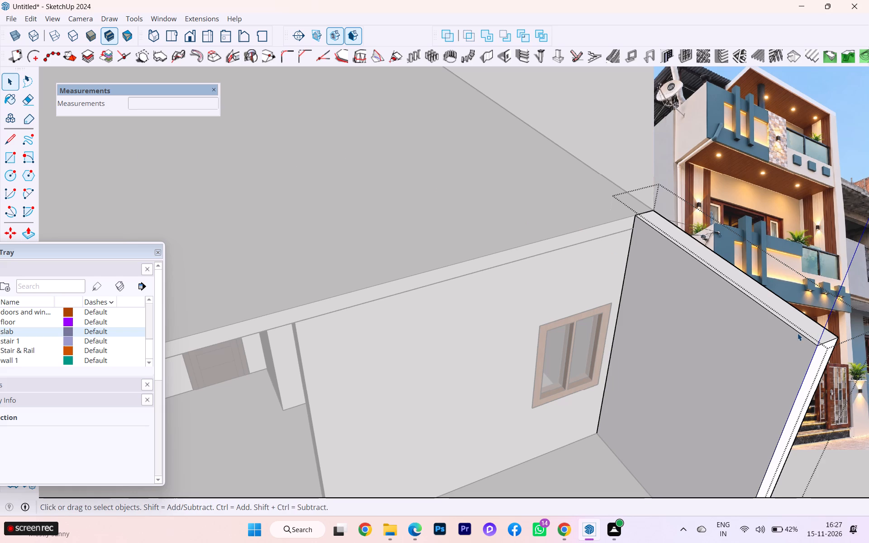
left_click(797, 333)
key("m")
scroll(865, 361, "up", 1)
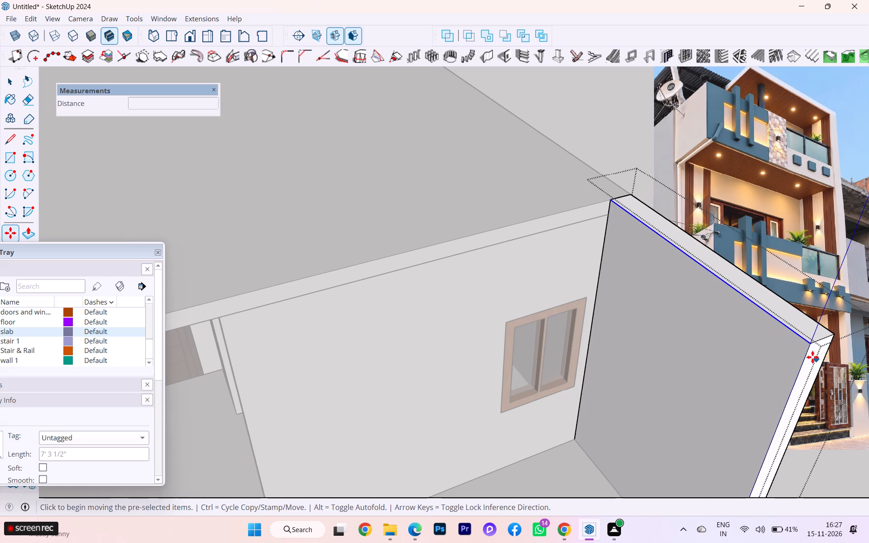
left_click(807, 345)
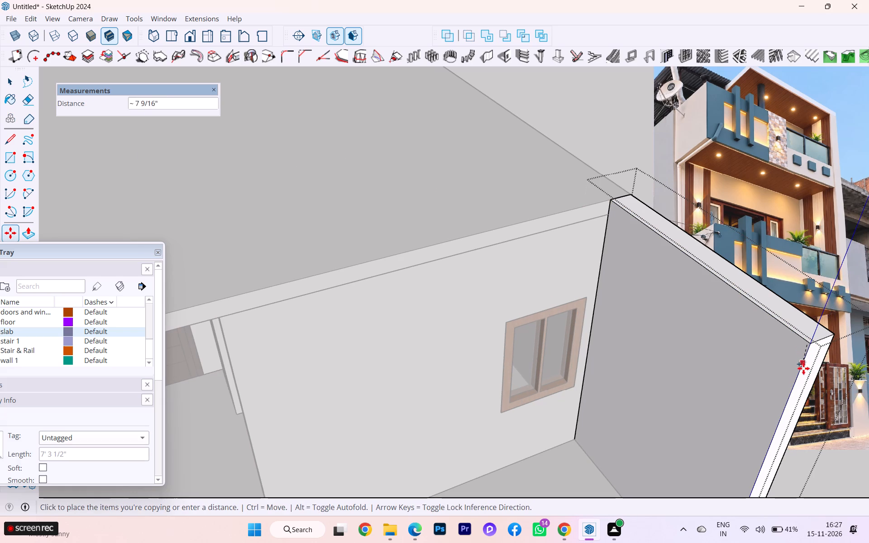
key("Up")
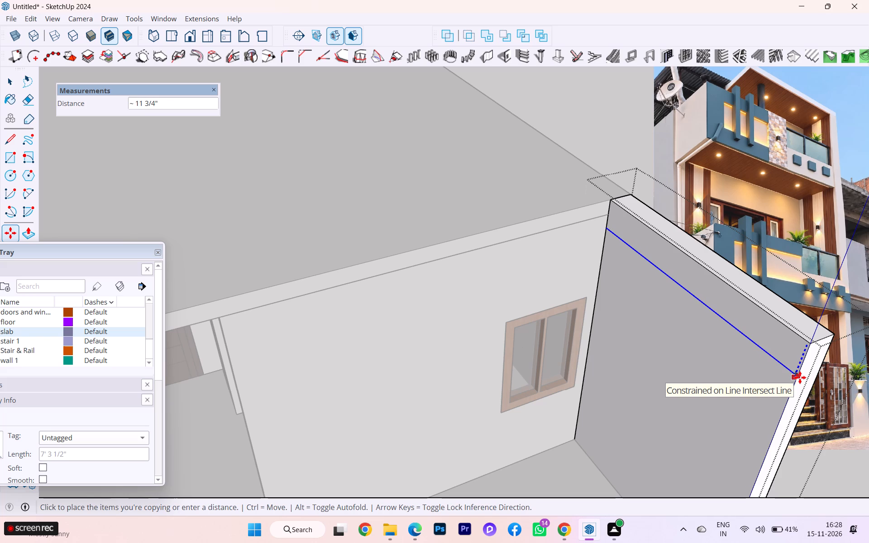
key("6")
key("Return")
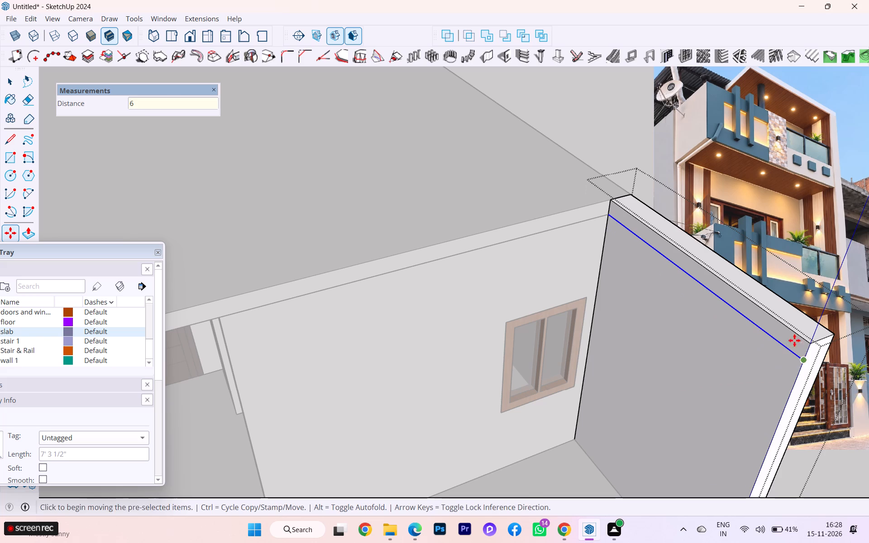
Push/pull the 6" strip at the side wall's top about 19' 10" across the front as a roof projection, and close the group.
key("p")
left_click(790, 331)
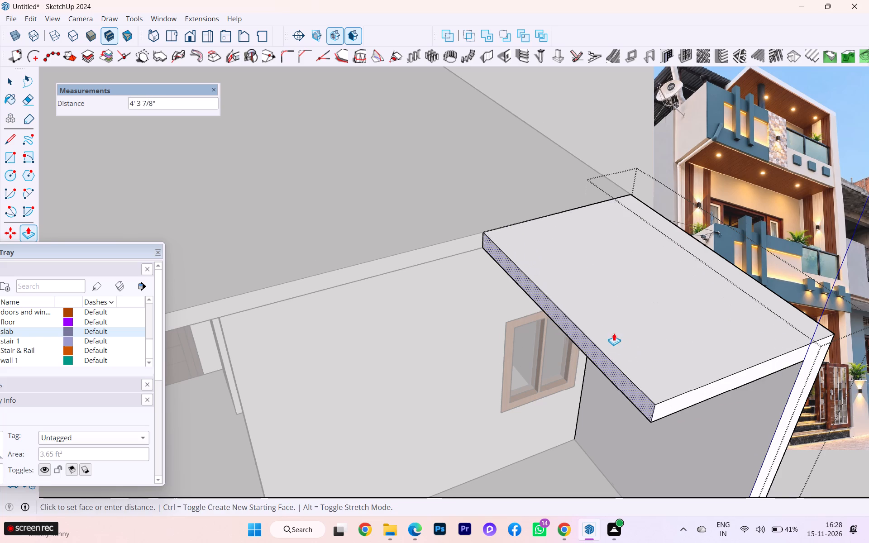
scroll(614, 333, "up", 2)
scroll(614, 333, "down", 3)
scroll(614, 333, "up", 1)
scroll(614, 333, "down", 3)
scroll(611, 333, "up", 1)
scroll(610, 332, "down", 1)
scroll(491, 305, "down", 12)
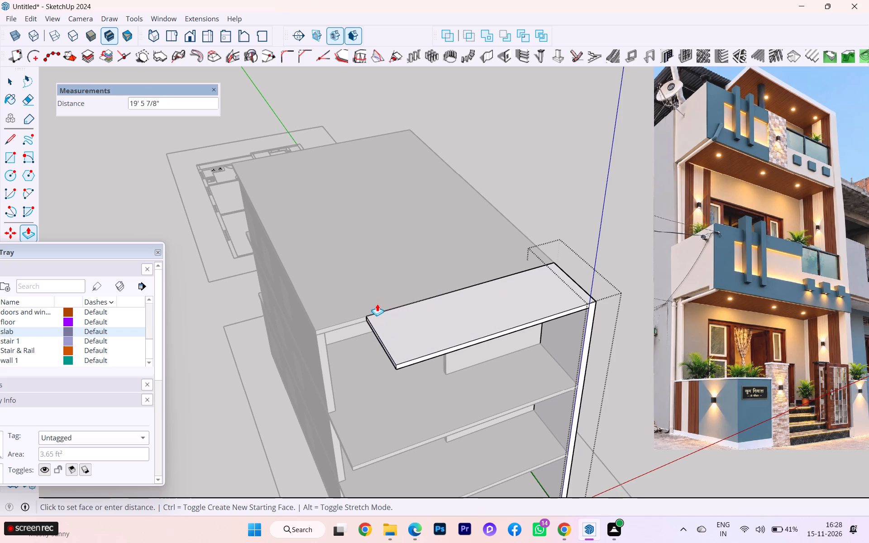
left_click(374, 310)
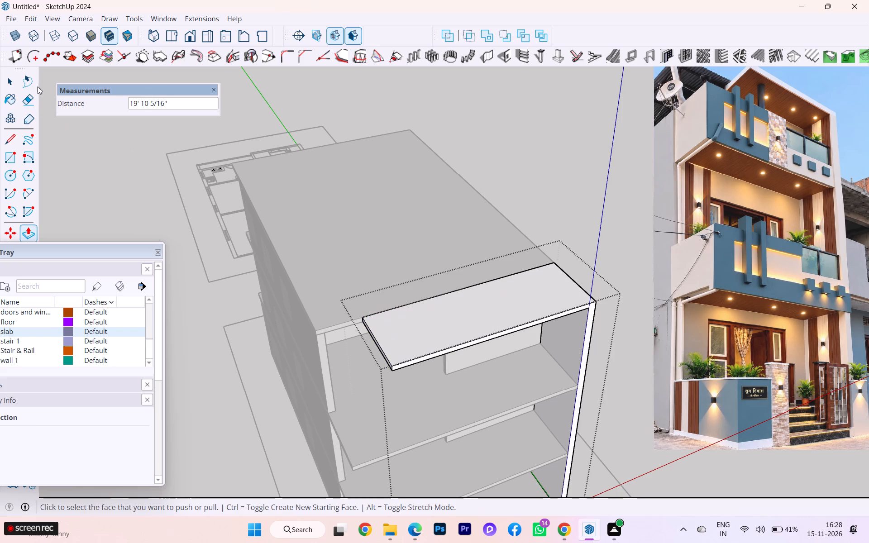
left_click(9, 83)
left_click(540, 202)
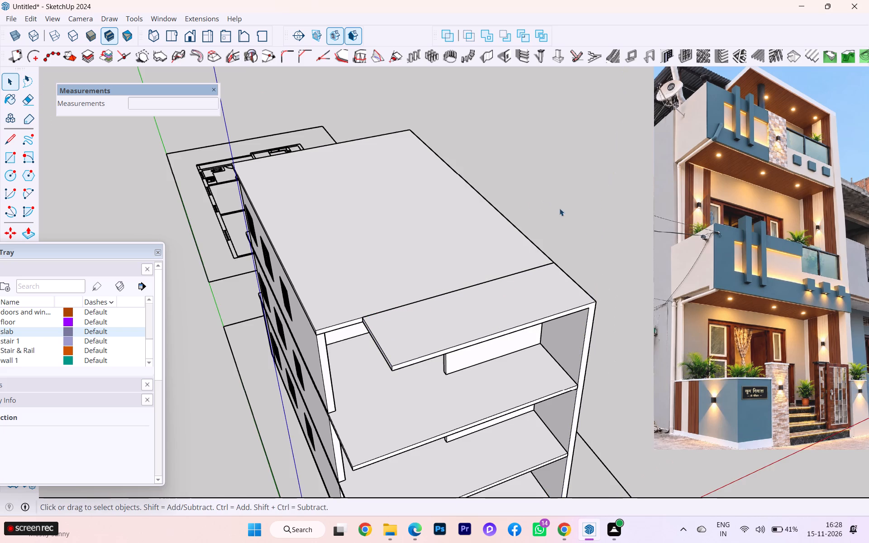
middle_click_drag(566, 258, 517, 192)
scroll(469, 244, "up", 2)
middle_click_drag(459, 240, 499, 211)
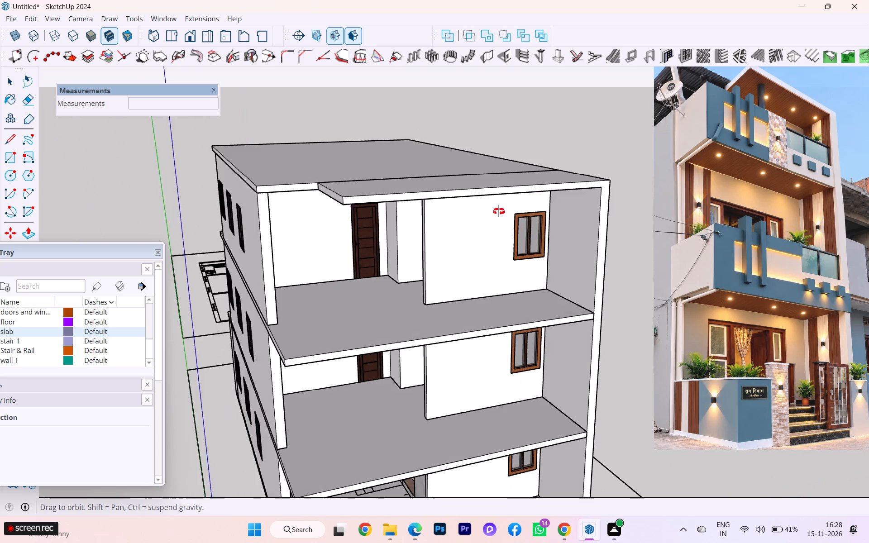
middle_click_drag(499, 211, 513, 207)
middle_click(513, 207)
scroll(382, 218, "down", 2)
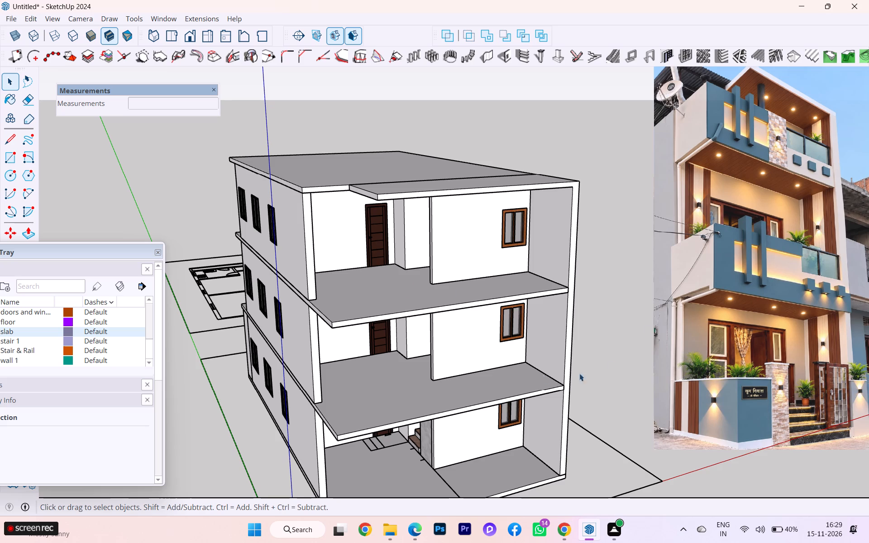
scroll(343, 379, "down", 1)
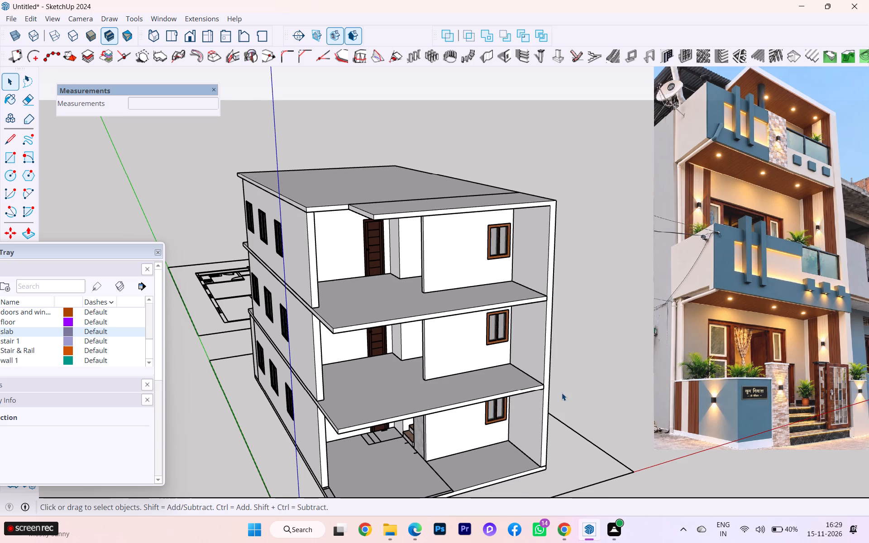
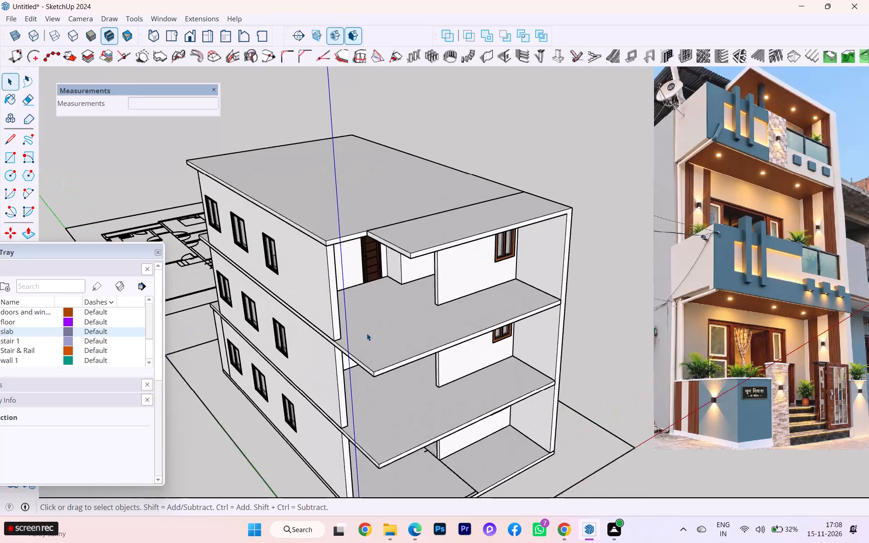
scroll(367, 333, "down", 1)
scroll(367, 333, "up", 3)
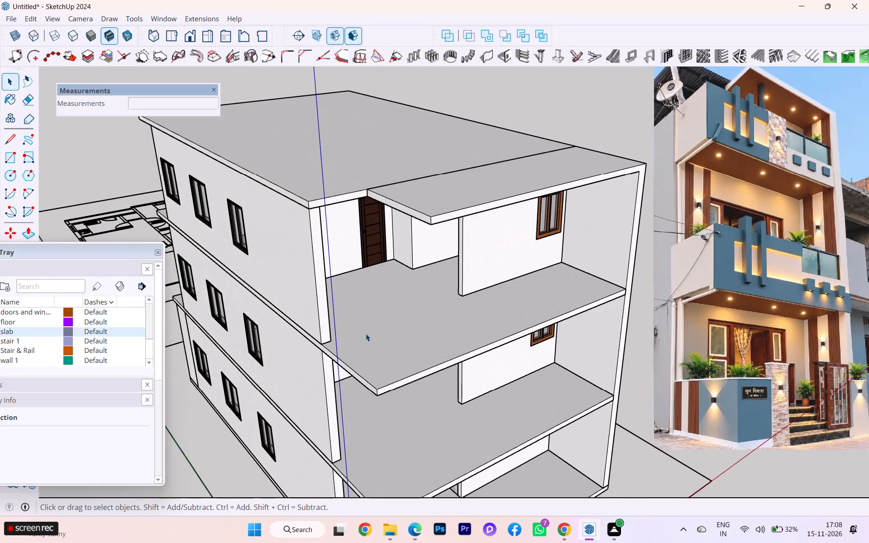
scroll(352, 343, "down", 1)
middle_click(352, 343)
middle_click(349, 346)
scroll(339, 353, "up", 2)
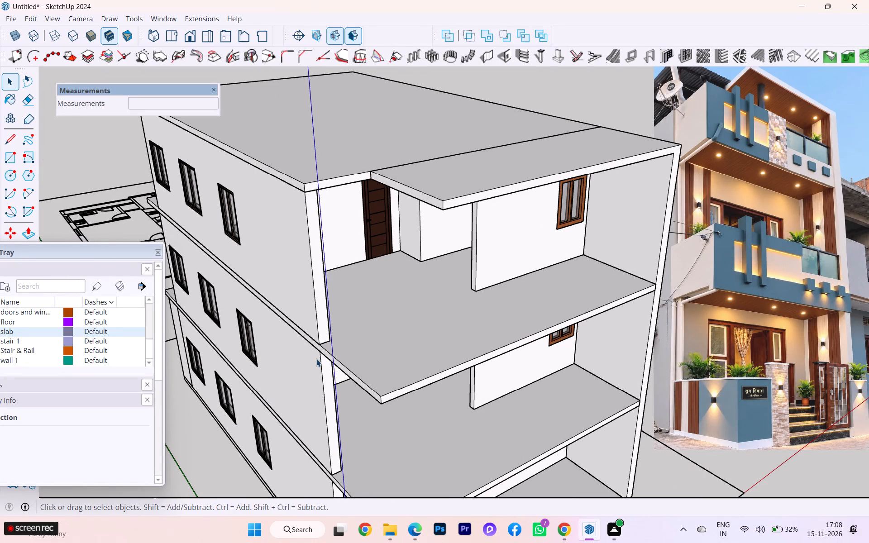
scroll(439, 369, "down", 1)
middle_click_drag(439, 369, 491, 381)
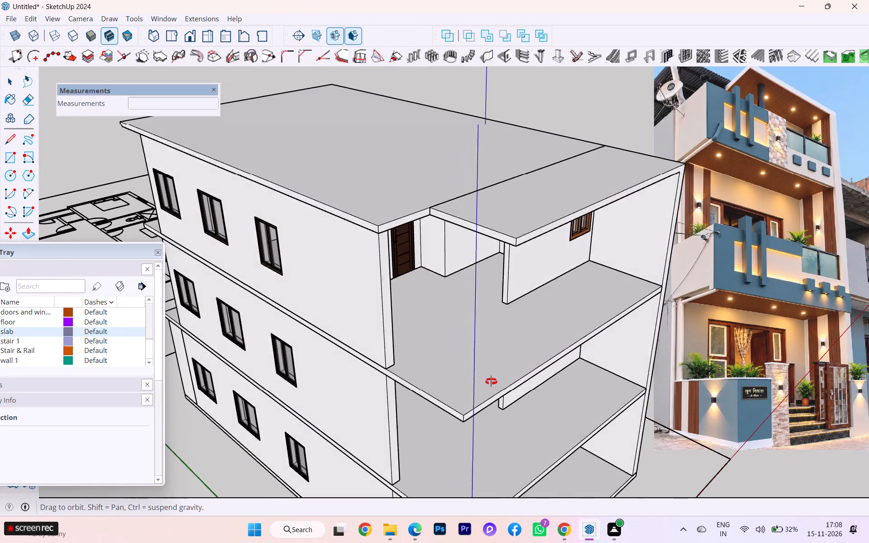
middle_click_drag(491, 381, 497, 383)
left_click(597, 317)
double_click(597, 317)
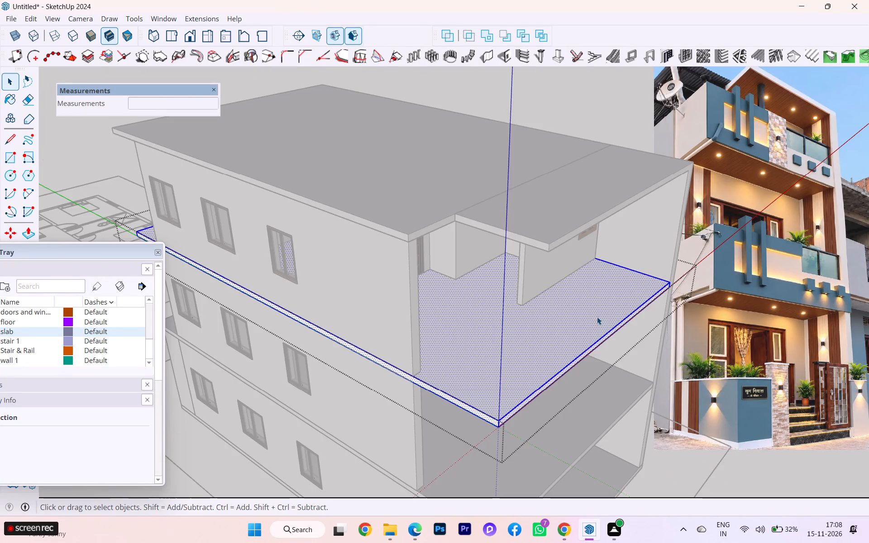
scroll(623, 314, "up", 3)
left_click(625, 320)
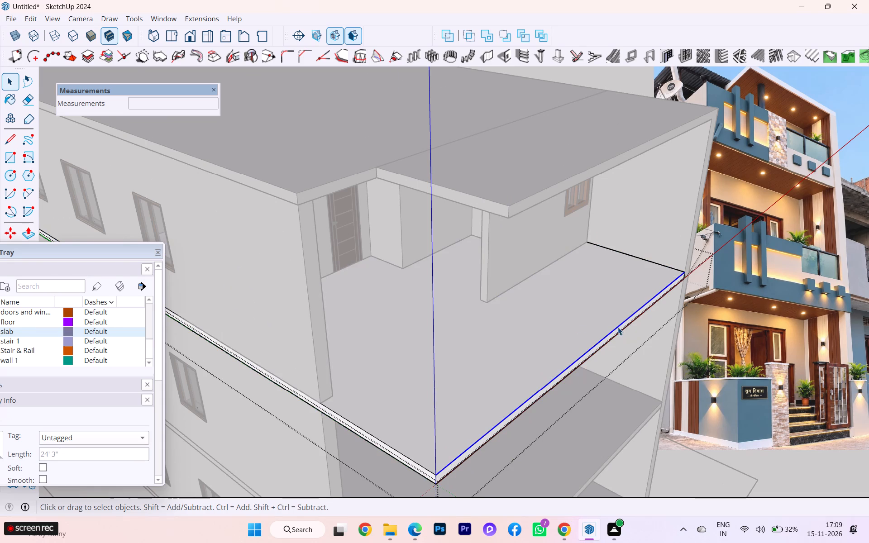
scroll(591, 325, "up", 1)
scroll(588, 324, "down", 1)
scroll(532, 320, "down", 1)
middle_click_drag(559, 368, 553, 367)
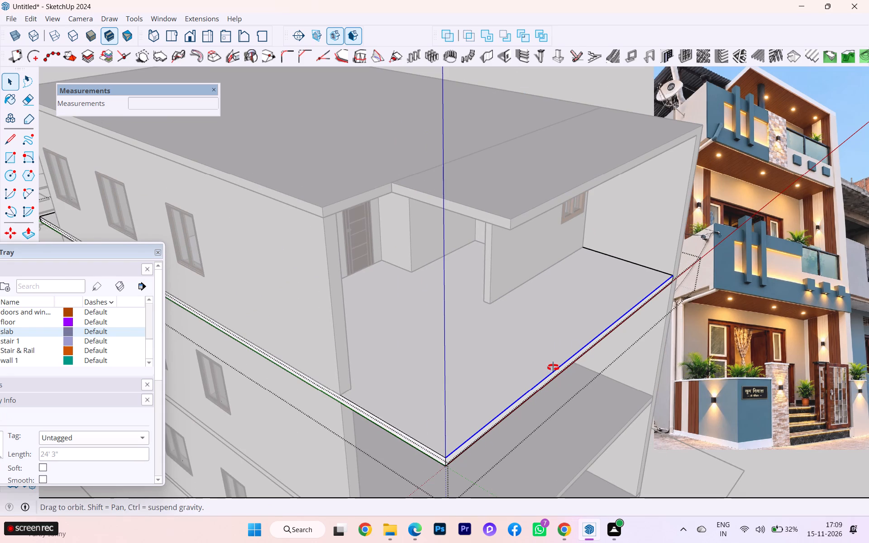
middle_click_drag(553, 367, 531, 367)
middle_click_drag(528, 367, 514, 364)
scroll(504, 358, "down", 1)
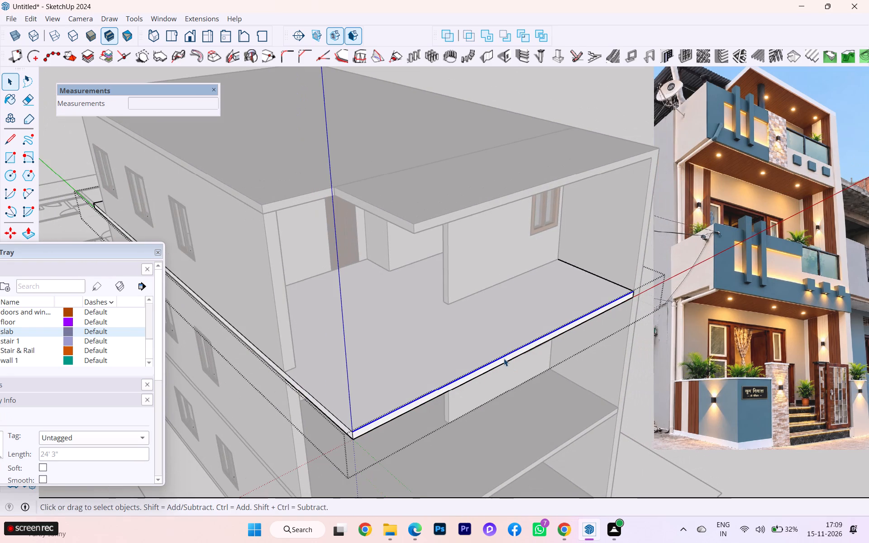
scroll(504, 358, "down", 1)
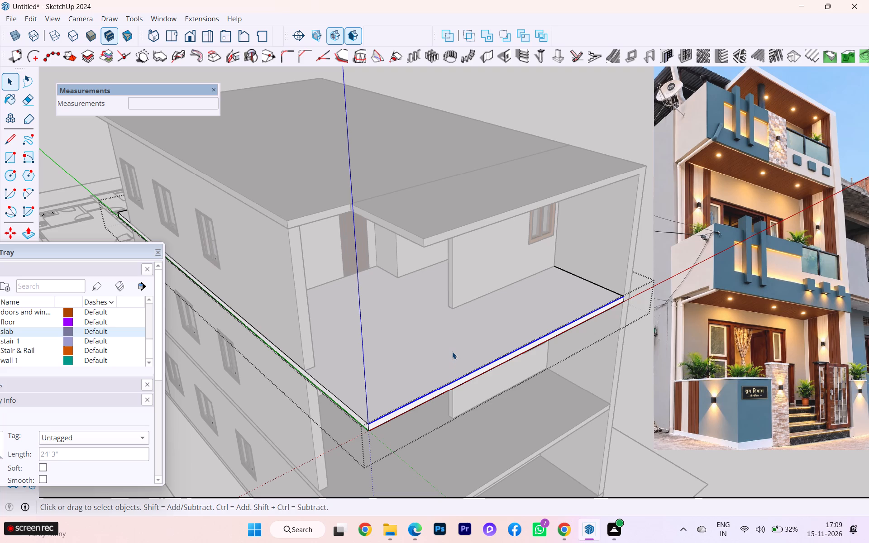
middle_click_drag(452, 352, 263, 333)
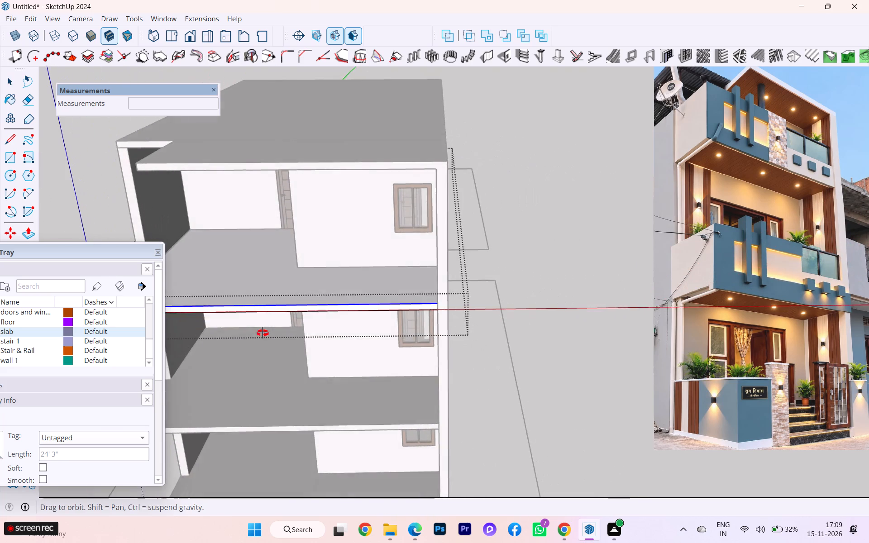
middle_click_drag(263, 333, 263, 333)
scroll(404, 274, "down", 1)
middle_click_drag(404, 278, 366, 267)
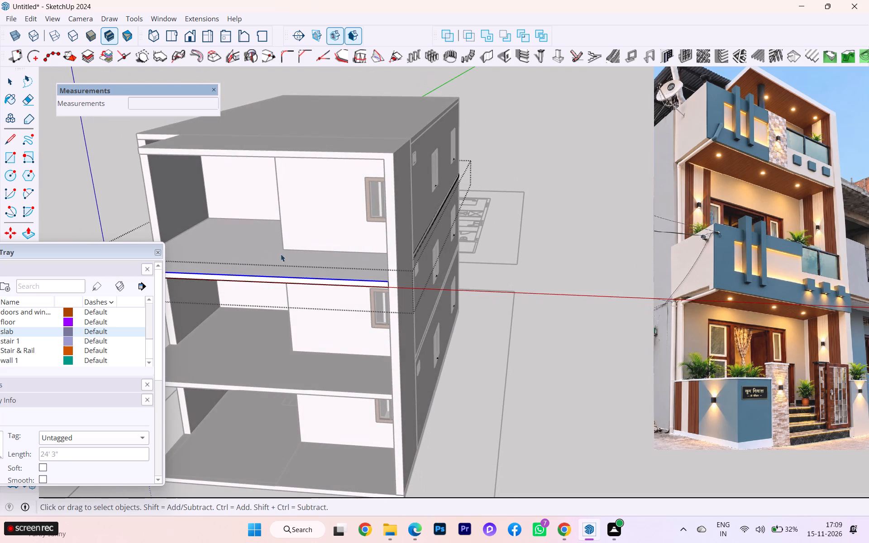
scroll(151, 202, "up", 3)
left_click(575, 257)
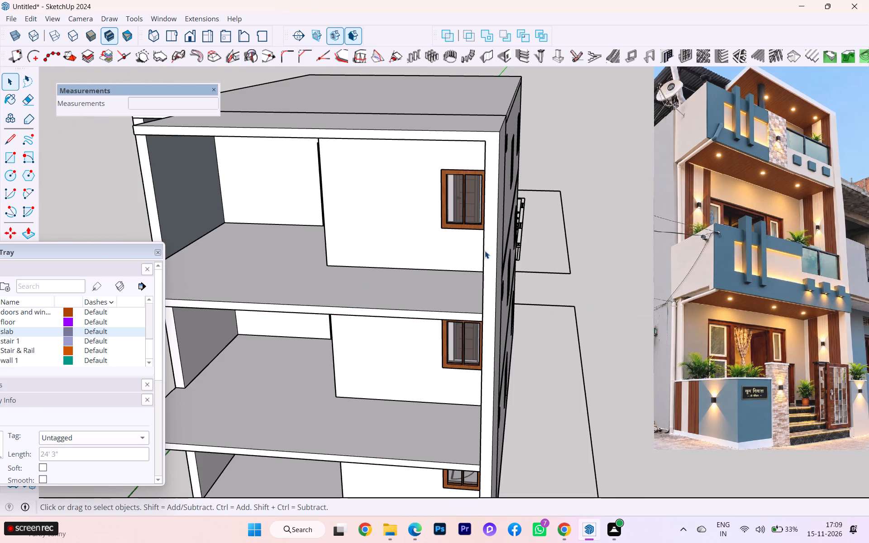
Open the top-floor wall group and copy the front vertical edge of the side wall 9" back along its inner face.
double_click(177, 200)
left_click(167, 207)
left_click(159, 214)
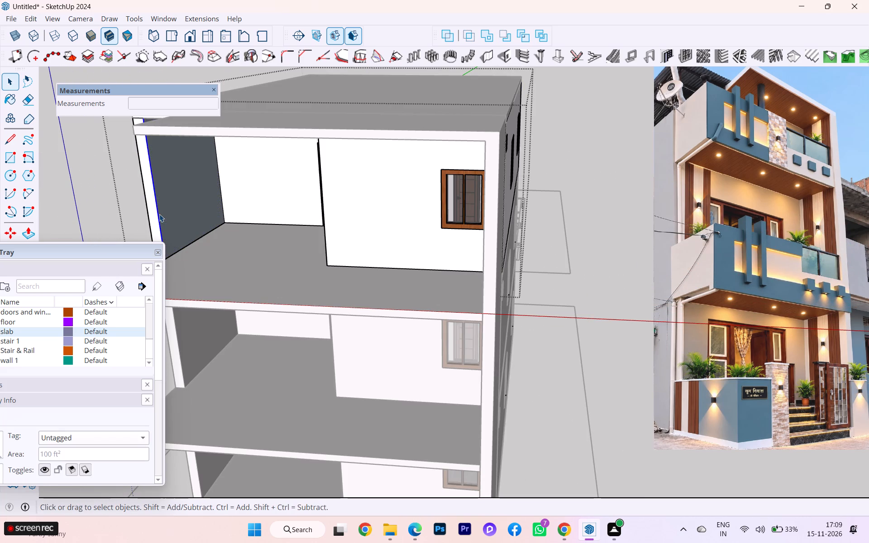
key("m")
key("Return")
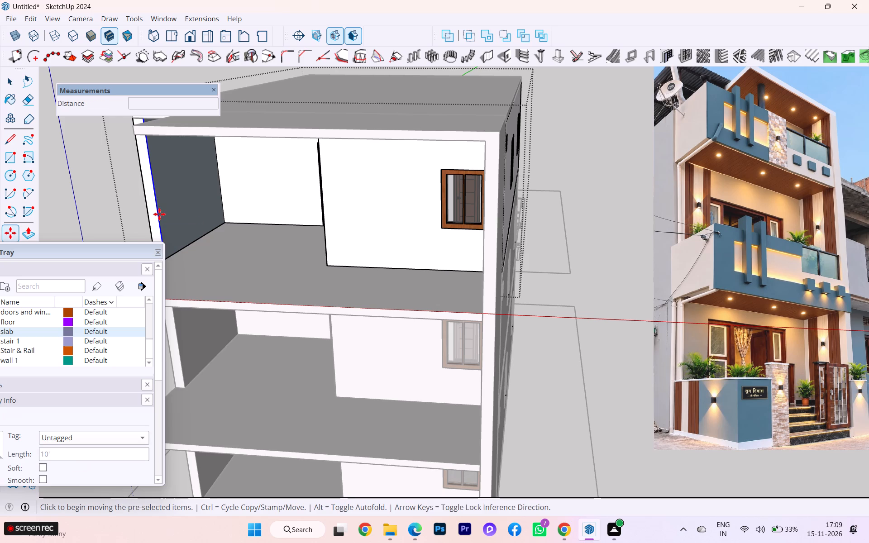
left_click(159, 214)
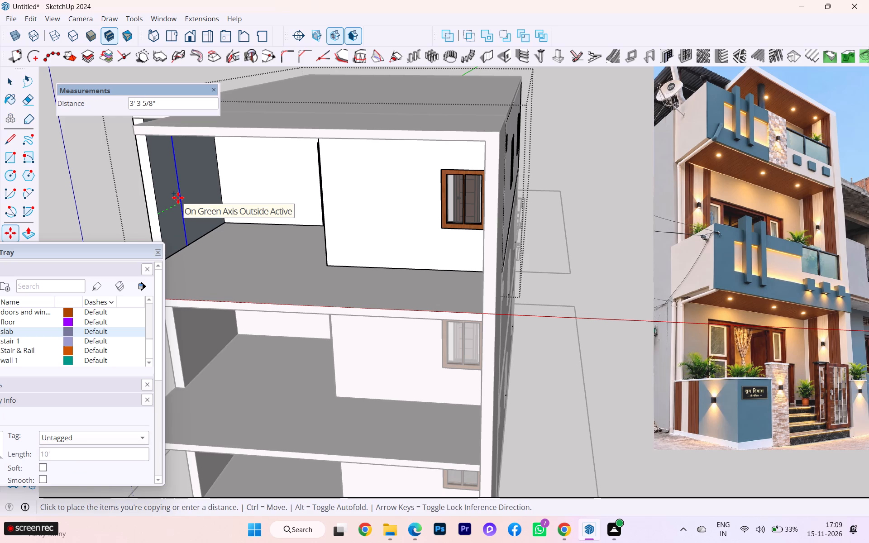
key("9")
key("Return")
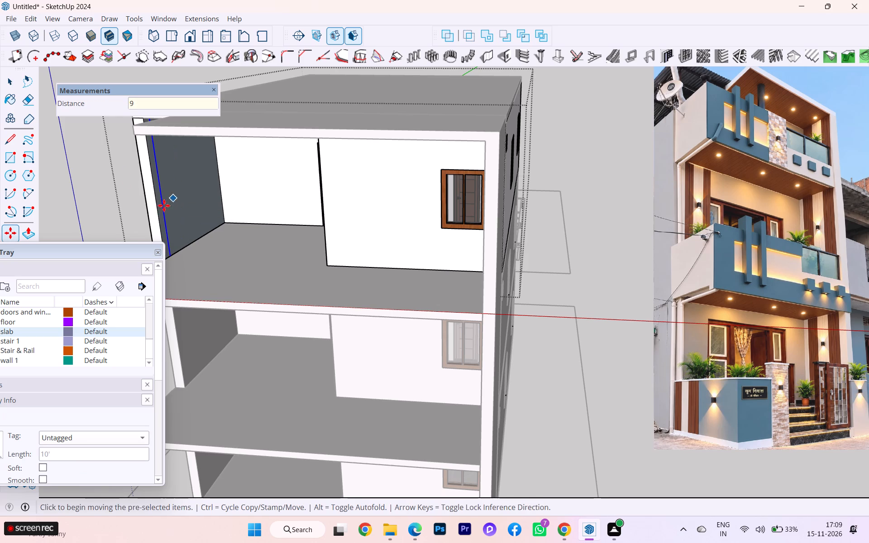
Push/pull the 9" strip about 5' 10" across the top-floor balcony as a front wall, and close the wall group.
scroll(76, 162, "down", 2)
middle_click_drag(127, 196, 170, 195)
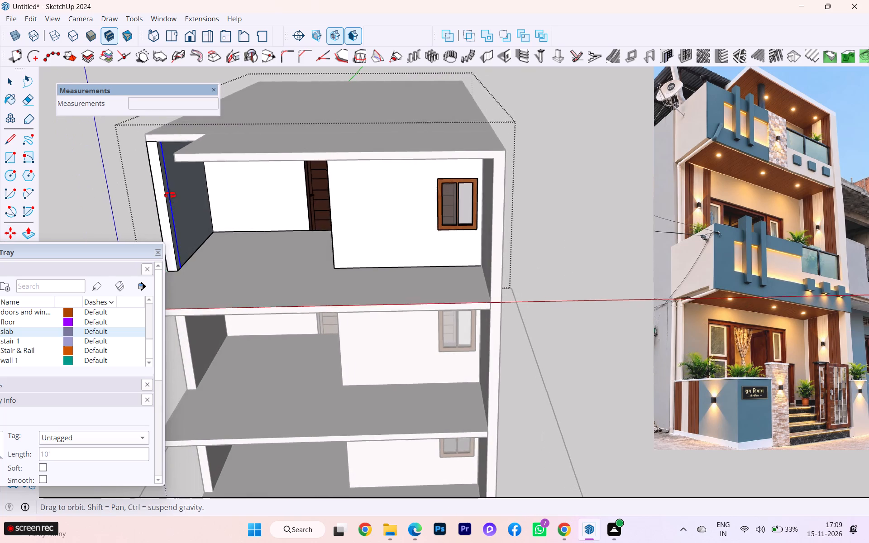
middle_click_drag(170, 195, 155, 179)
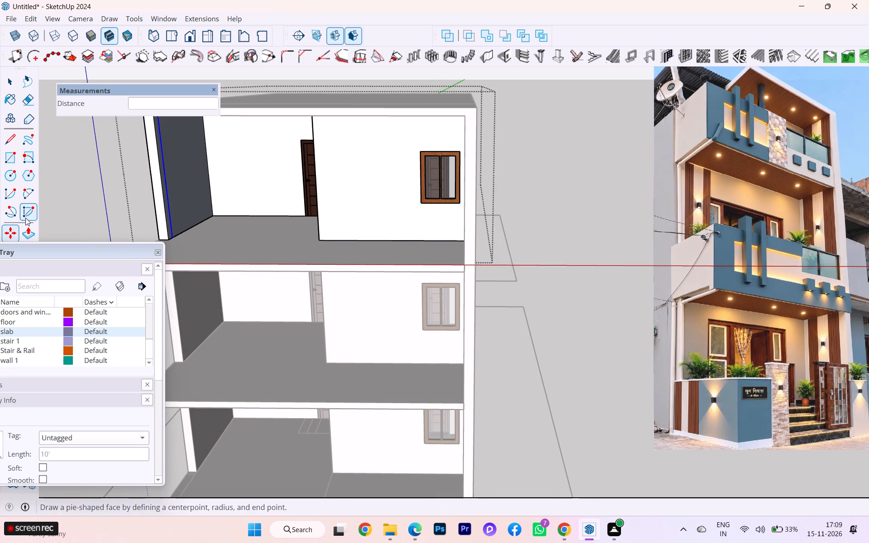
left_click(27, 228)
scroll(176, 176, "up", 4)
left_click(159, 190)
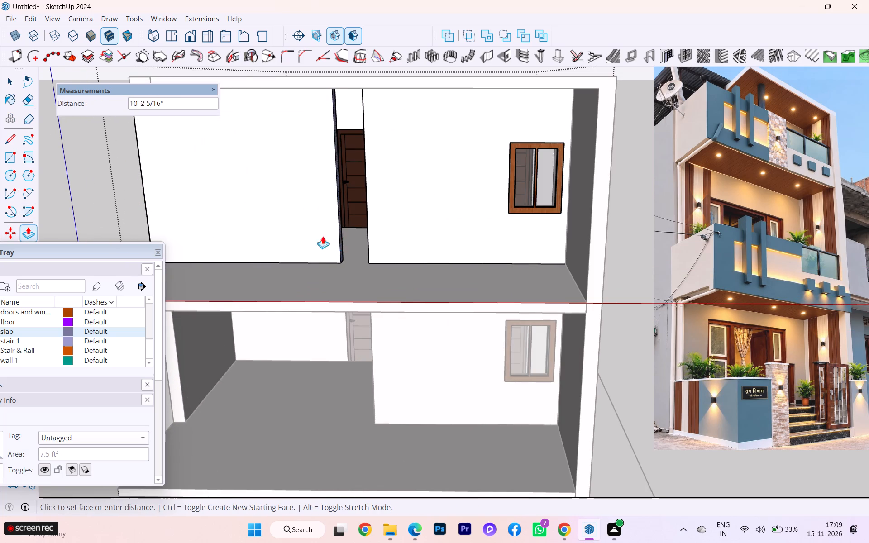
middle_click_drag(299, 234, 388, 242)
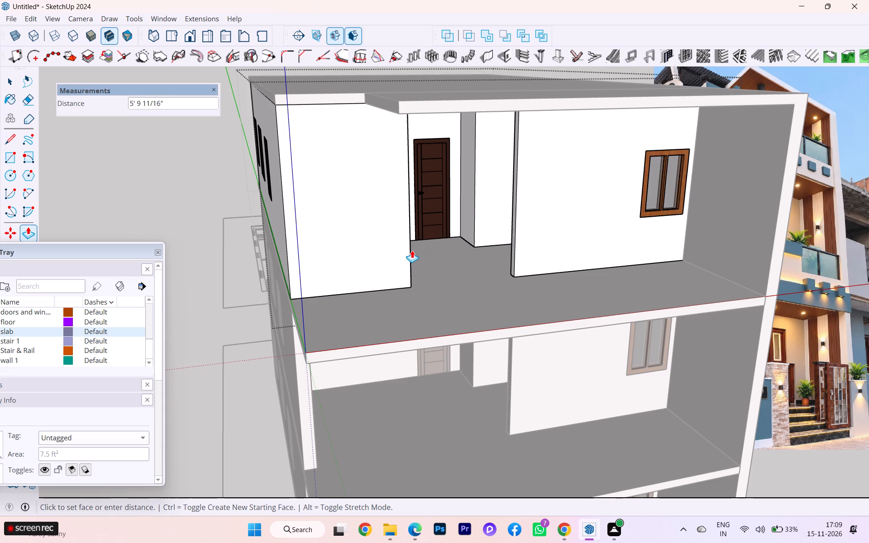
left_click(412, 250)
middle_click_drag(430, 251, 414, 226)
scroll(427, 283, "down", 3)
middle_click_drag(387, 141, 360, 129)
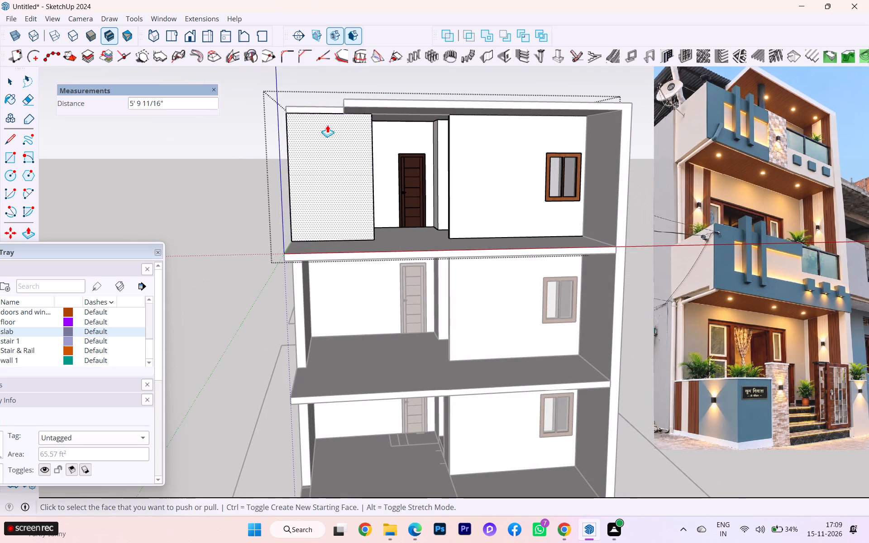
left_click(15, 84)
left_click(182, 164)
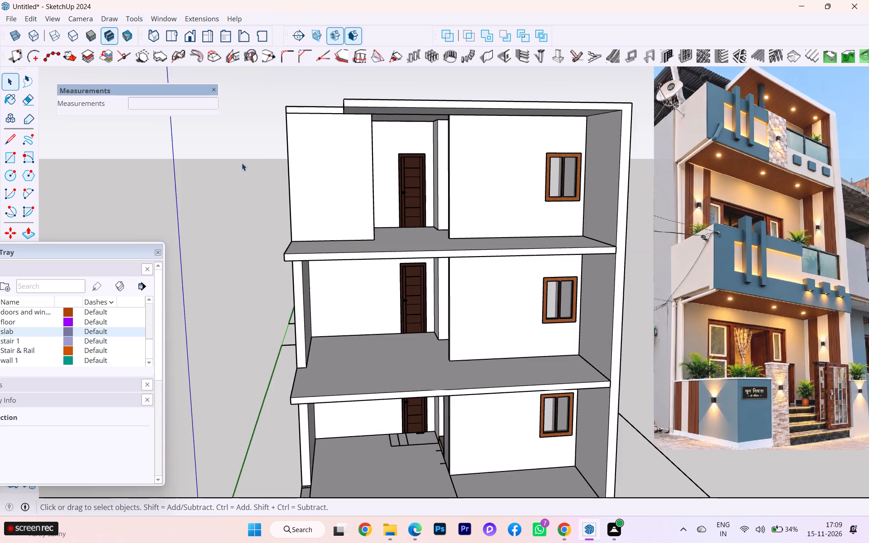
Reopen the top-floor wall group for editing, facing the new front wall.
scroll(391, 149, "up", 3)
middle_click(364, 175)
middle_click_drag(365, 185, 369, 197)
scroll(369, 197, "down", 1)
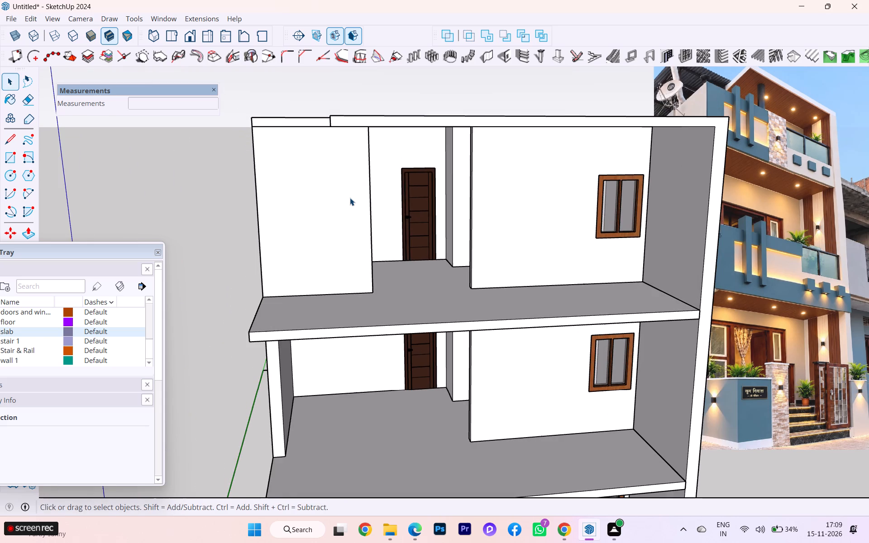
left_click(346, 200)
double_click(346, 200)
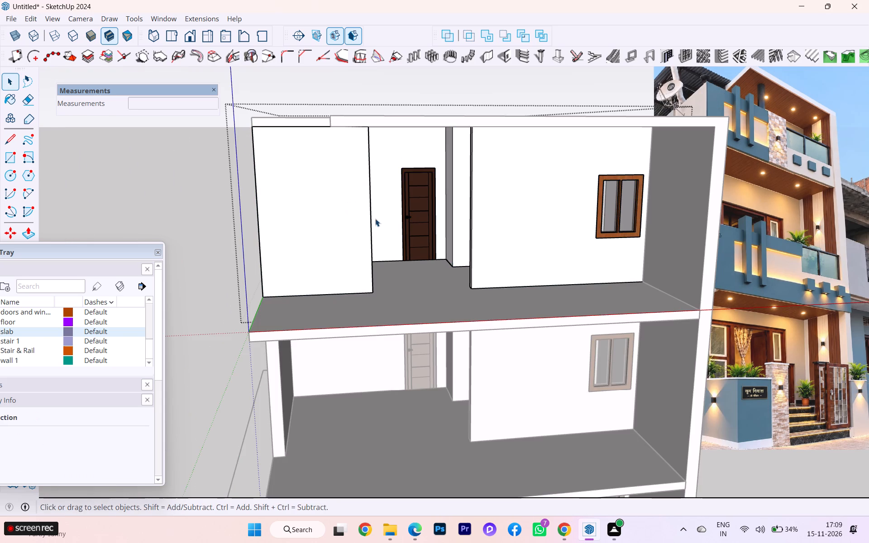
middle_click_drag(374, 218, 363, 211)
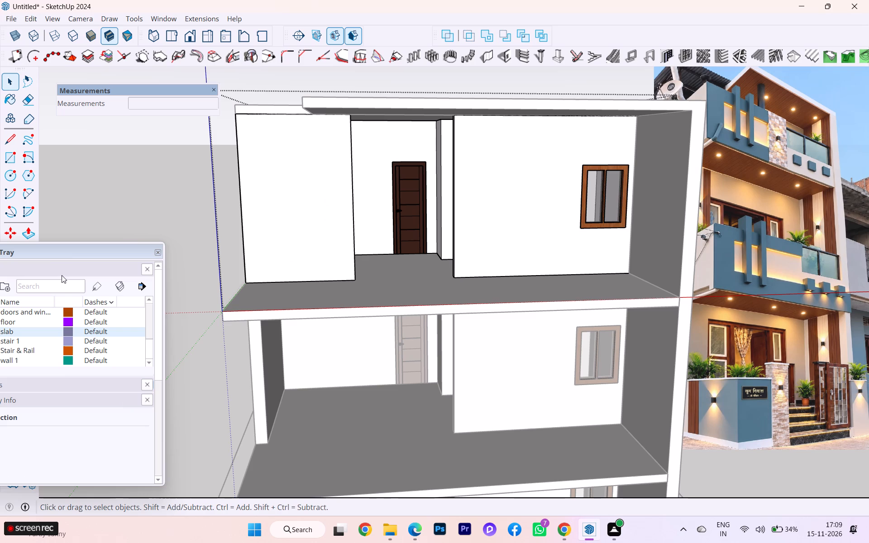
Open 3D Warehouse, replace the old search term with "wall", and erase it to enter a different term.
left_click_drag(67, 253, 183, 139)
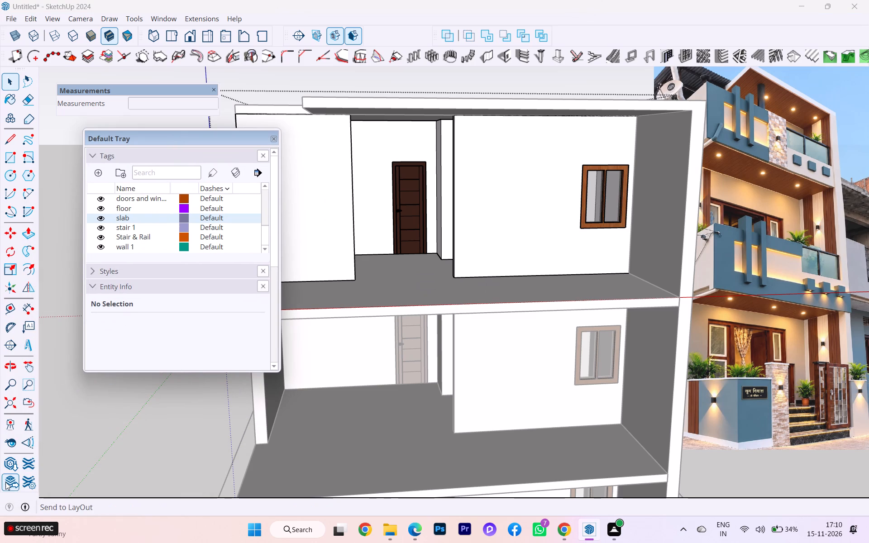
left_click(16, 465)
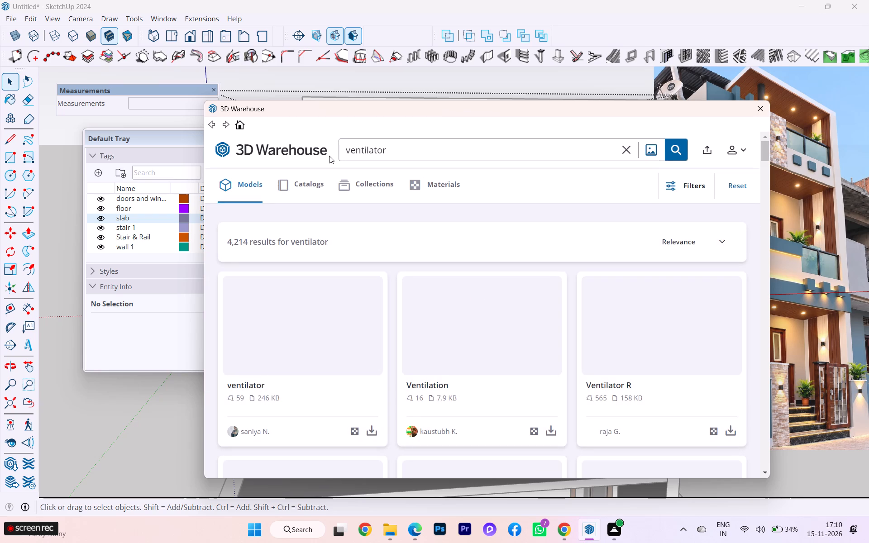
left_click(622, 150)
left_click(486, 154)
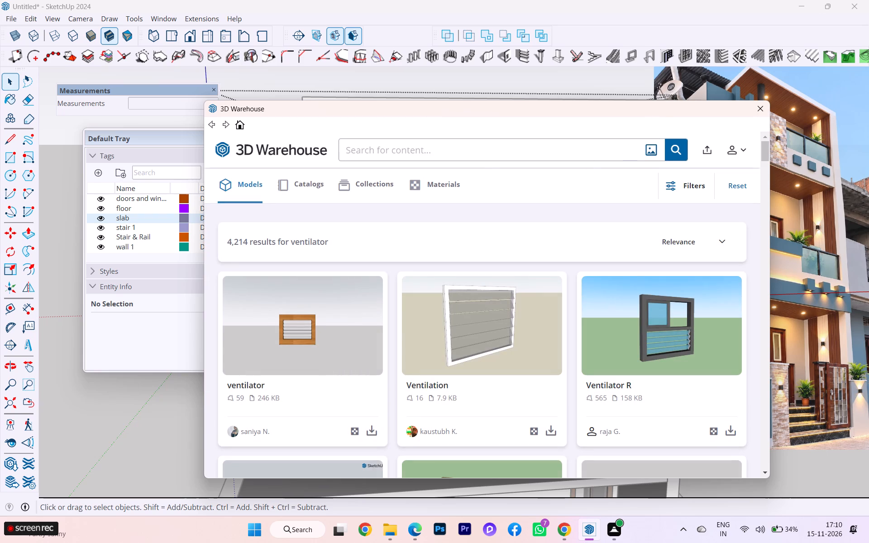
left_click(486, 154)
type("wa")
type("ll")
key("space")
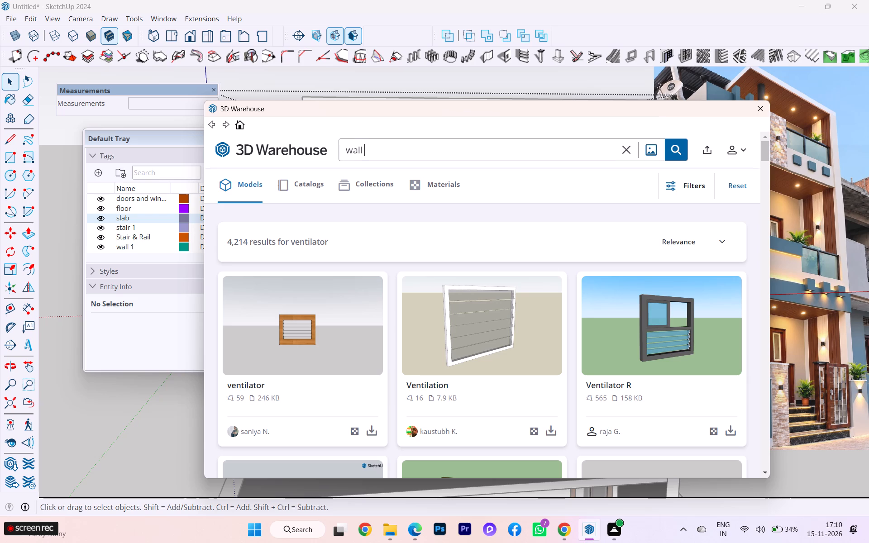
key("BackSpace")
key("BackSpace")
key("BackSpace")
key("BackSpace")
key("BackSpace")
key("BackSpace")
key("BackSpace")
key("BackSpace")
key("BackSpace")
key("BackSpace")
key("BackSpace")
key("BackSpace")
key("BackSpace")
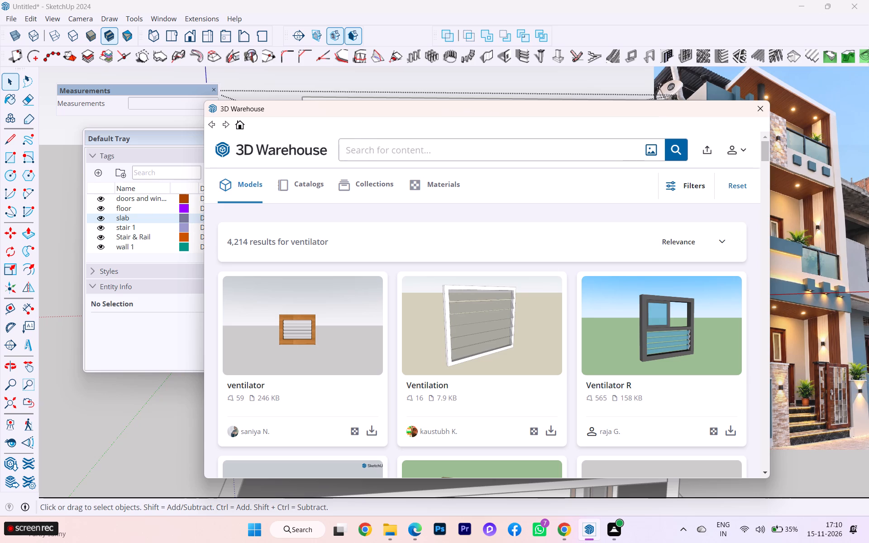
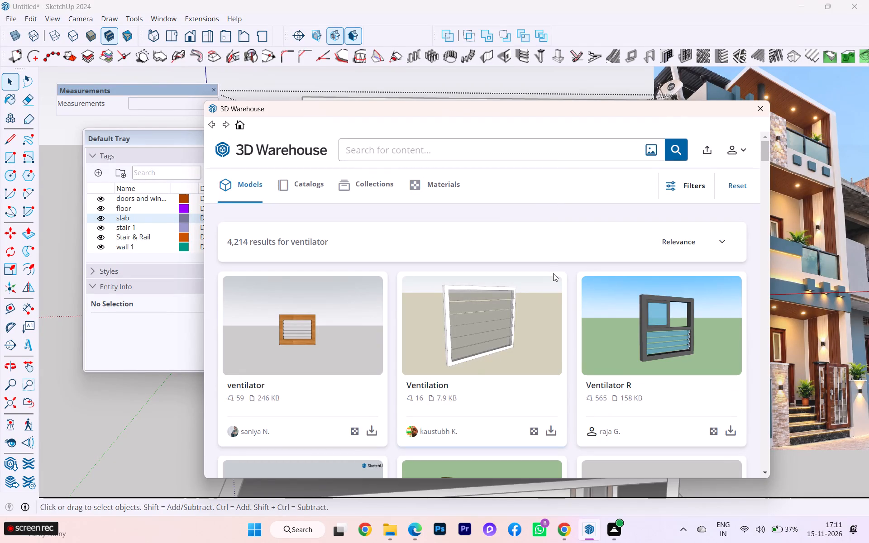
Search 3D Warehouse for "sliding doors".
key("g")
type("la")
key("BackSpace")
key("BackSpace")
key("BackSpace")
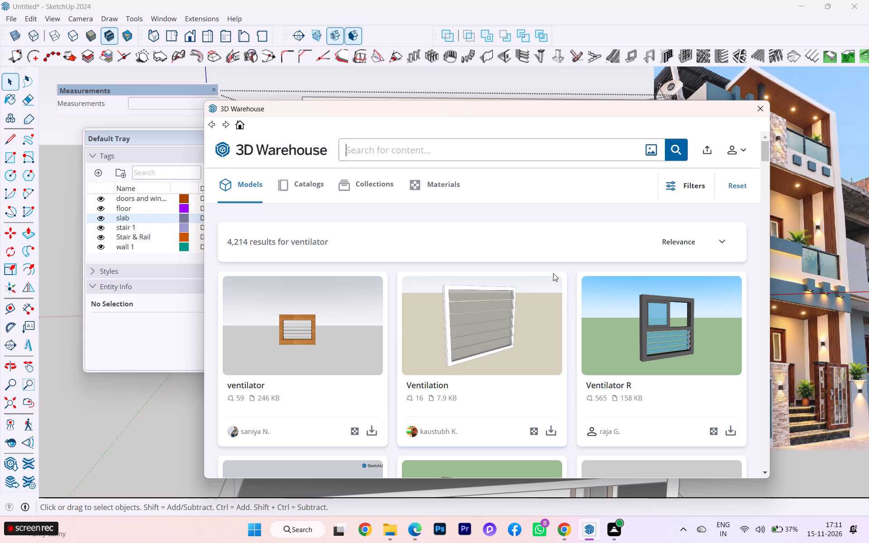
key("BackSpace")
type("sliding doors")
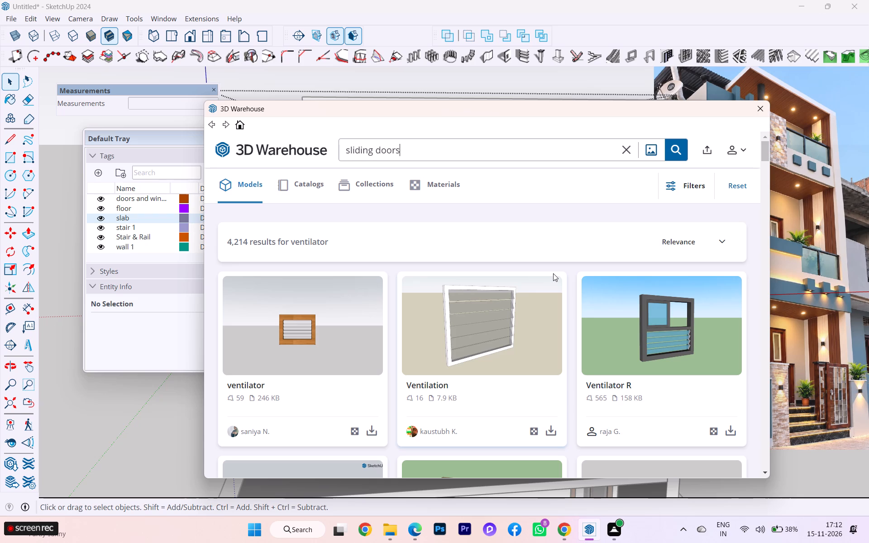
key("Return")
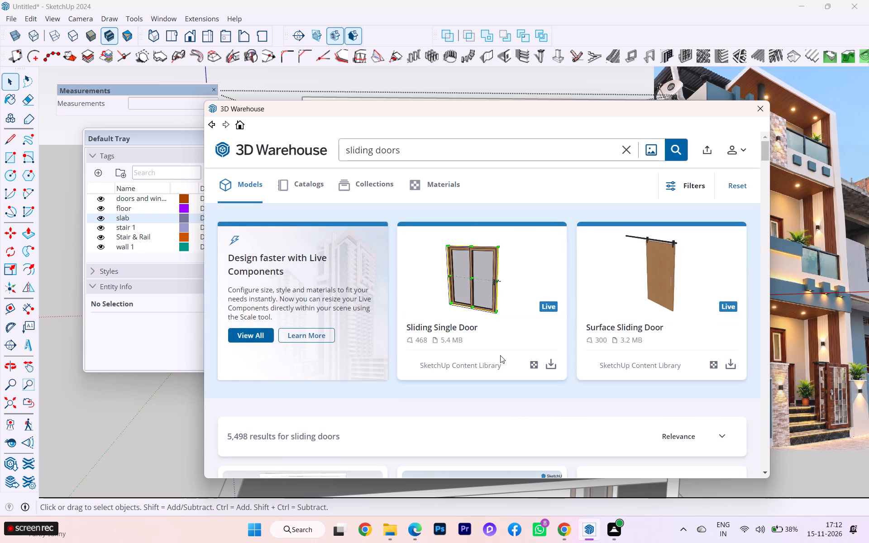
Examine the sliding door models in the search results for one that suits the upper-floor doorway.
scroll(516, 328, "down", 9)
scroll(516, 338, "up", 1)
scroll(516, 338, "down", 6)
scroll(517, 341, "up", 3)
scroll(517, 342, "down", 1)
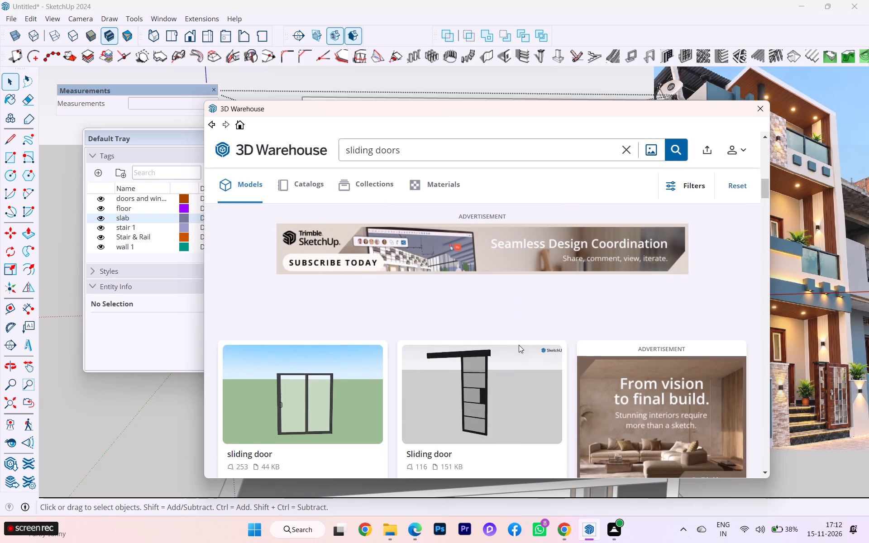
scroll(519, 345, "down", 8)
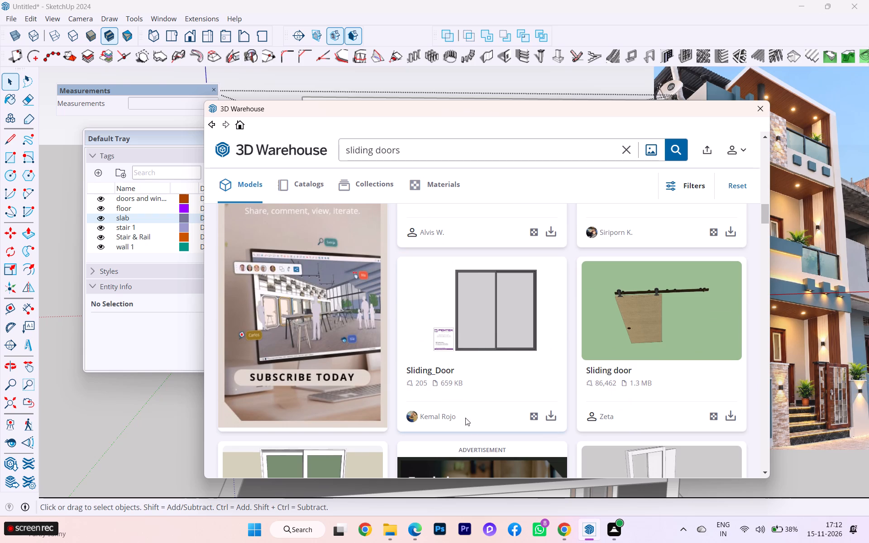
scroll(466, 419, "down", 4)
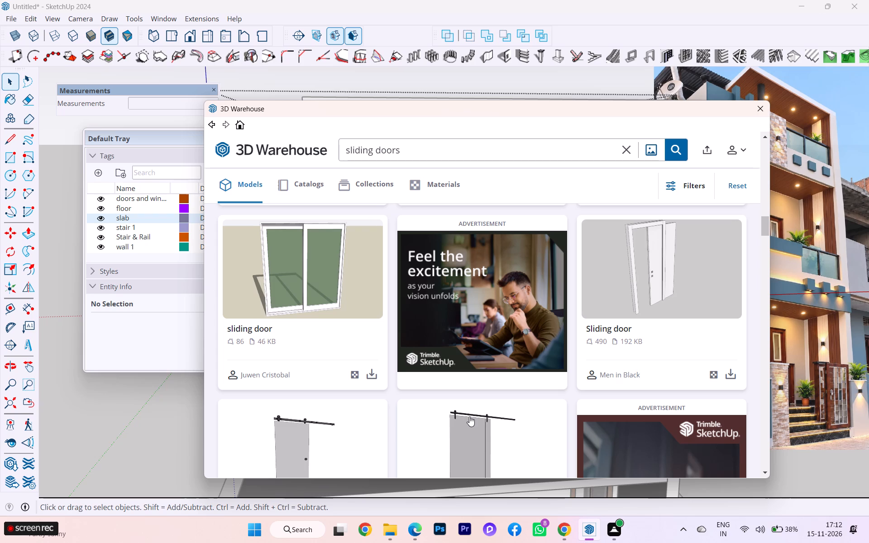
scroll(470, 419, "down", 2)
scroll(470, 419, "up", 2)
scroll(470, 419, "down", 1)
scroll(470, 419, "up", 1)
scroll(470, 419, "down", 4)
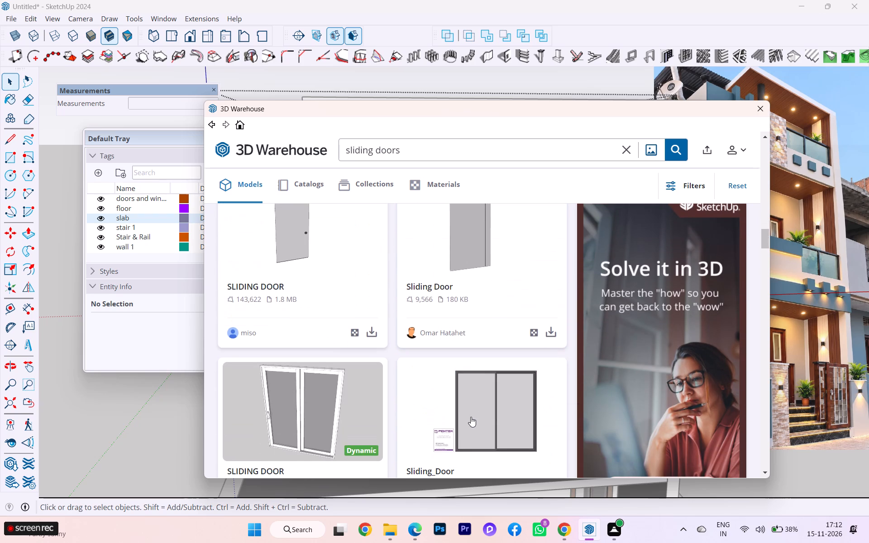
scroll(472, 411, "down", 4)
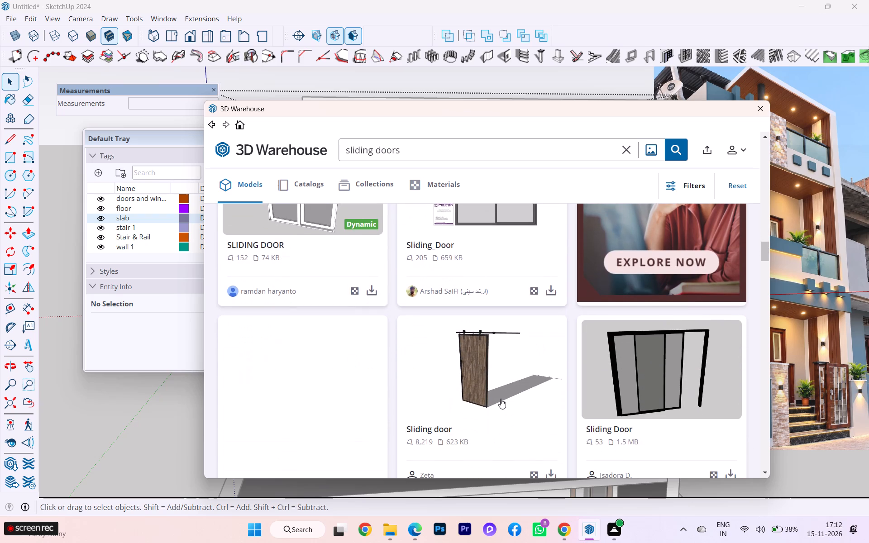
scroll(501, 396, "down", 6)
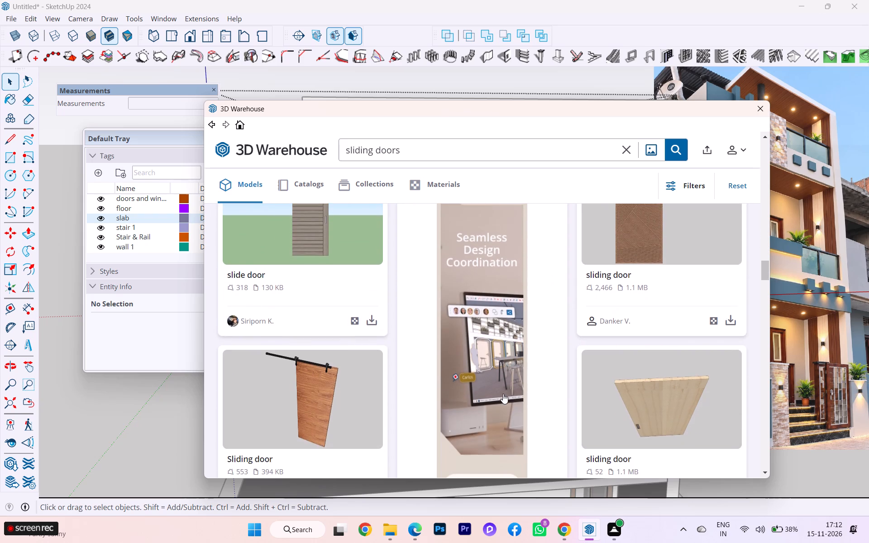
scroll(503, 394, "down", 1)
scroll(503, 394, "up", 1)
scroll(503, 394, "down", 4)
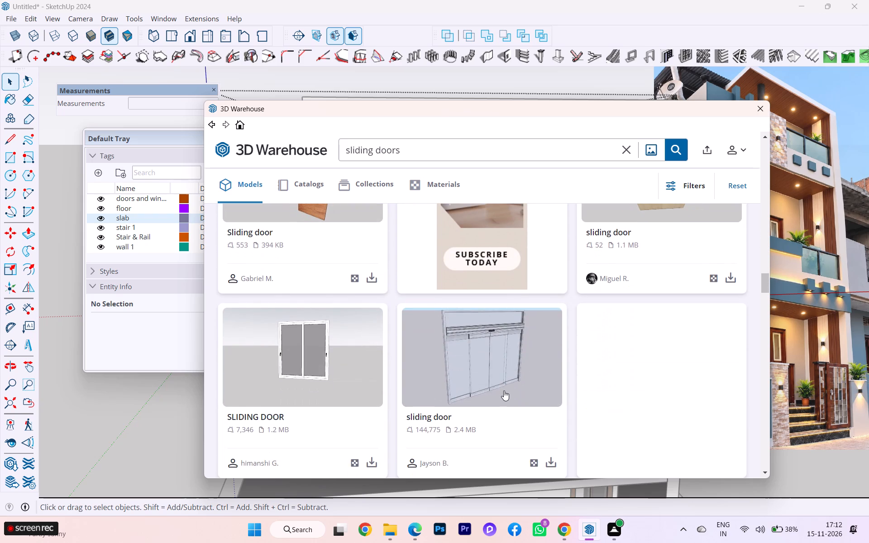
scroll(504, 391, "down", 6)
scroll(504, 391, "up", 1)
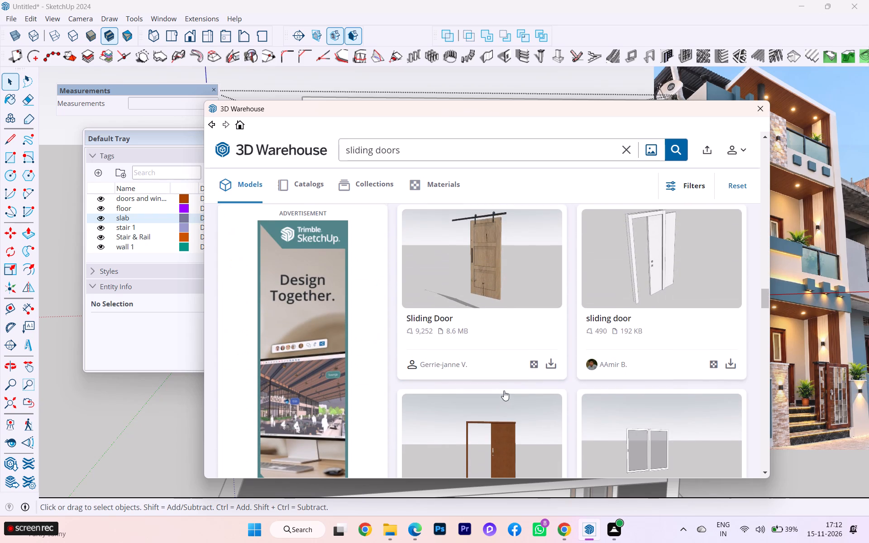
scroll(504, 391, "down", 3)
scroll(504, 391, "up", 2)
scroll(504, 391, "down", 7)
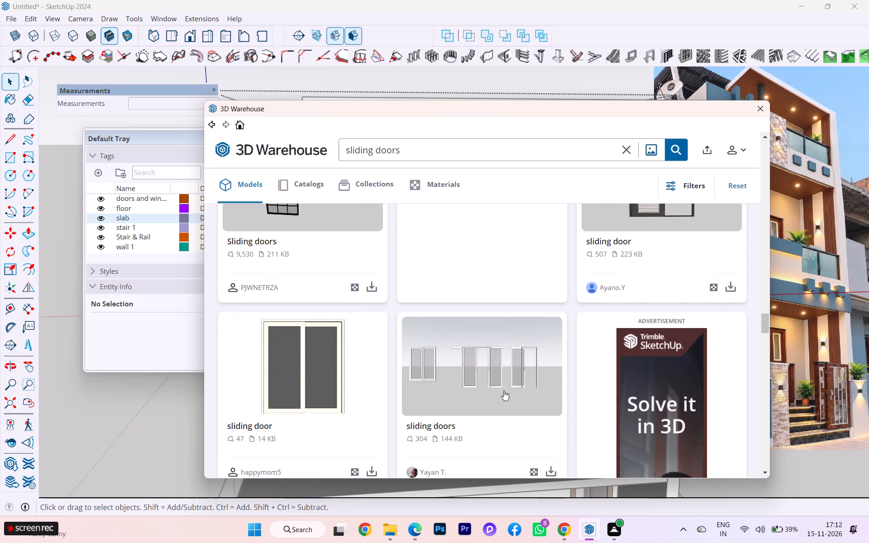
scroll(504, 391, "down", 3)
scroll(504, 391, "up", 2)
scroll(504, 391, "down", 3)
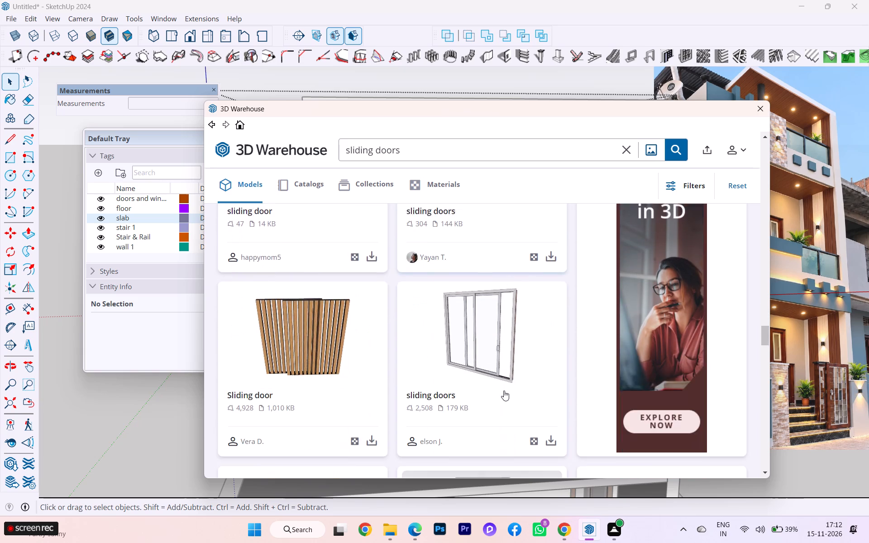
scroll(504, 391, "down", 3)
scroll(504, 391, "up", 1)
scroll(504, 391, "down", 4)
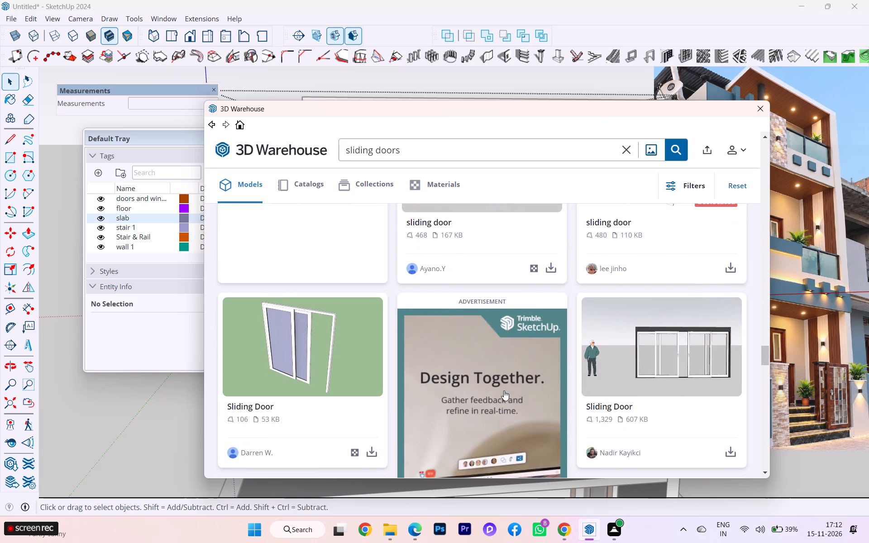
scroll(504, 391, "down", 2)
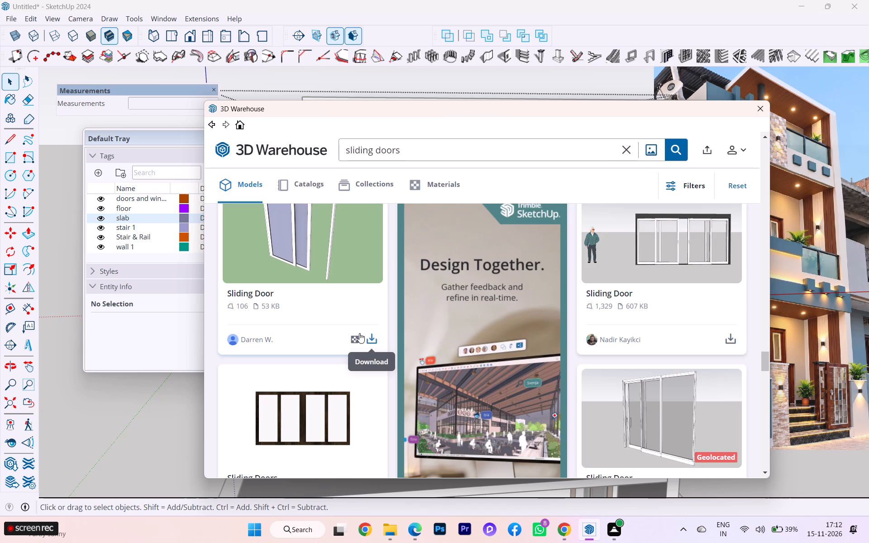
scroll(425, 383, "down", 4)
scroll(431, 388, "up", 1)
scroll(431, 388, "down", 3)
scroll(444, 392, "up", 1)
scroll(445, 392, "down", 7)
scroll(480, 399, "up", 2)
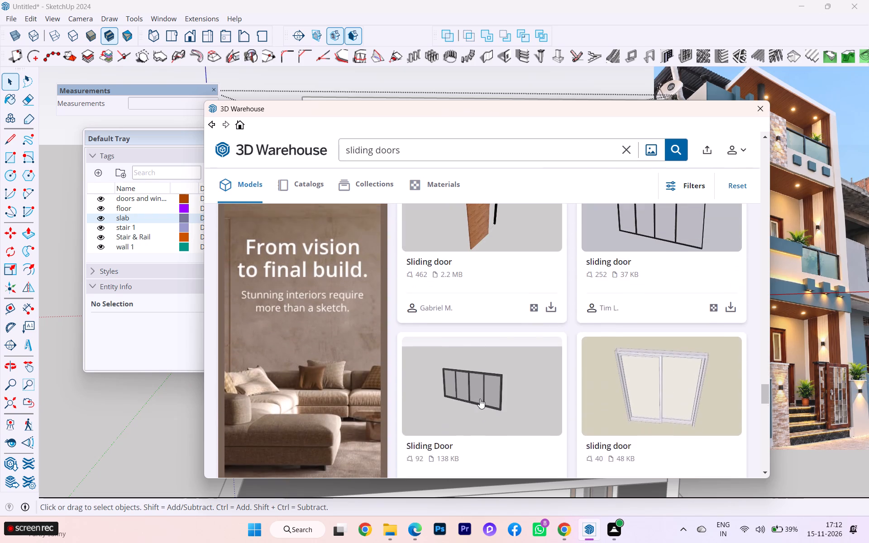
scroll(480, 399, "down", 2)
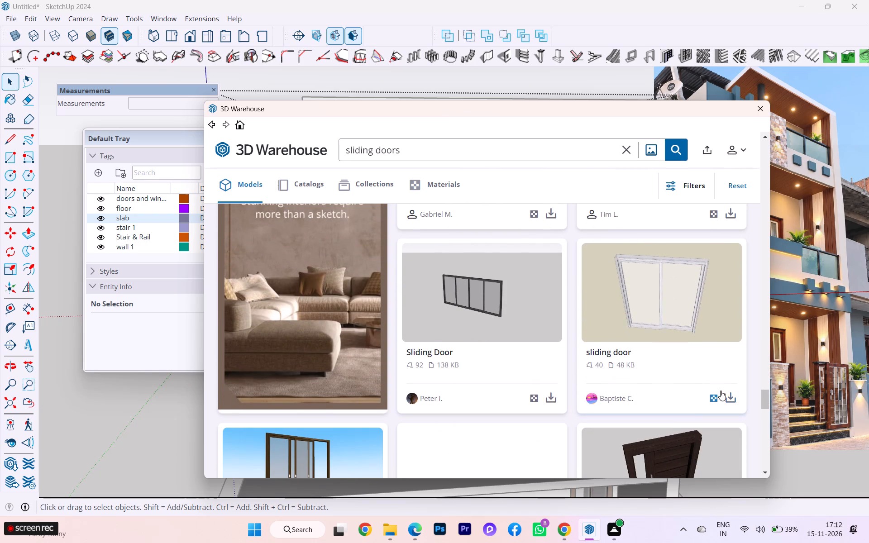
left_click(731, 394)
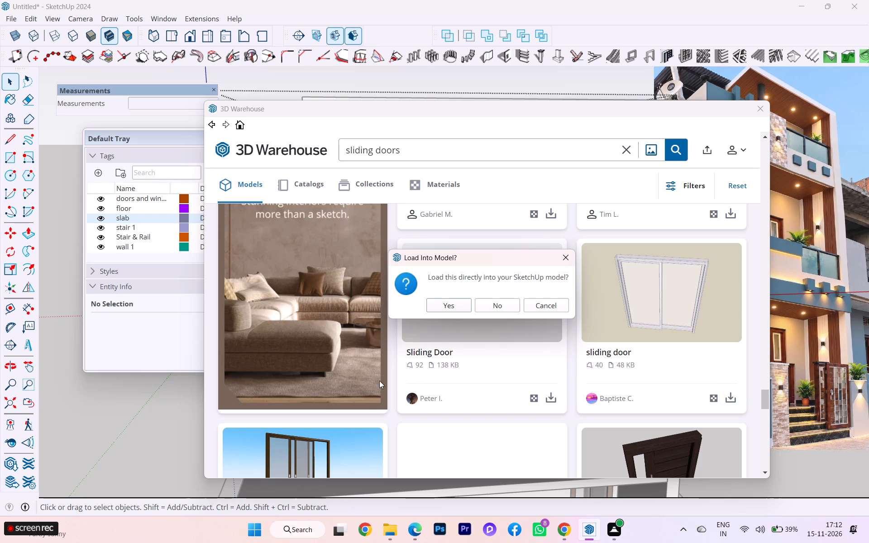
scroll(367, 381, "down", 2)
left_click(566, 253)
Examine further sliding door models in the search results, comparing the two-panel and multi-panel glass designs.
scroll(343, 310, "down", 1)
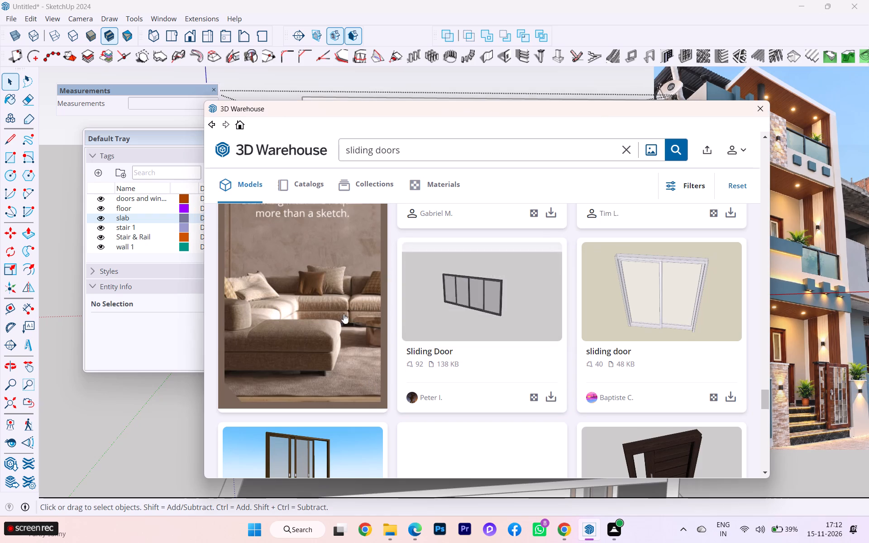
scroll(344, 314, "down", 1)
scroll(420, 352, "down", 1)
scroll(420, 352, "up", 4)
scroll(420, 352, "down", 1)
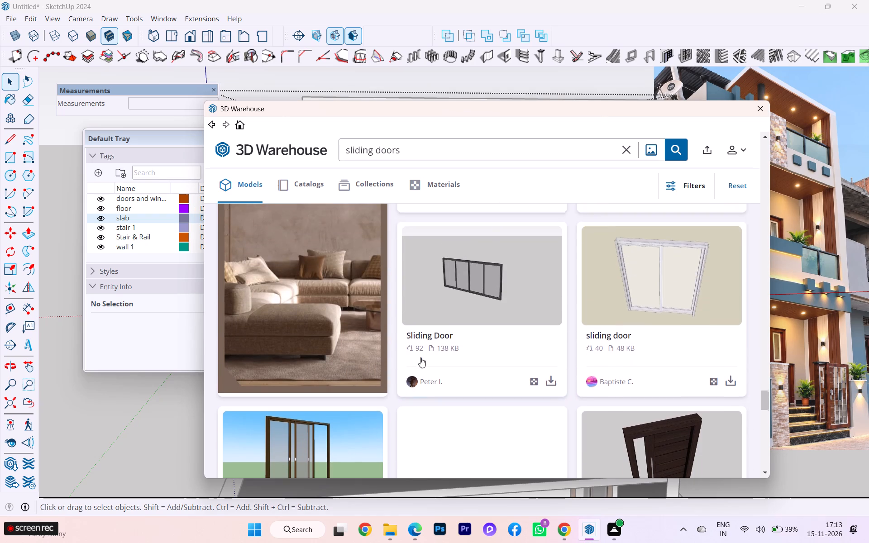
scroll(420, 358, "down", 11)
scroll(435, 368, "up", 1)
scroll(435, 368, "down", 4)
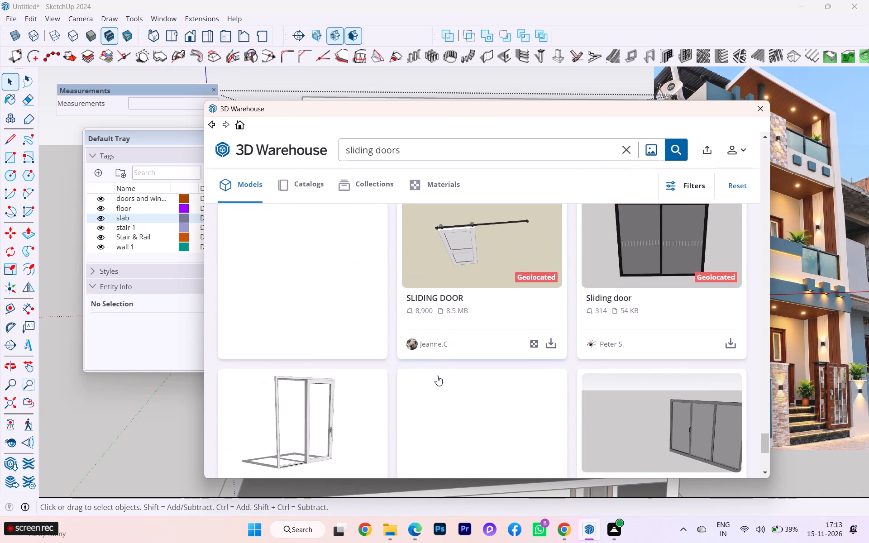
scroll(437, 376, "down", 5)
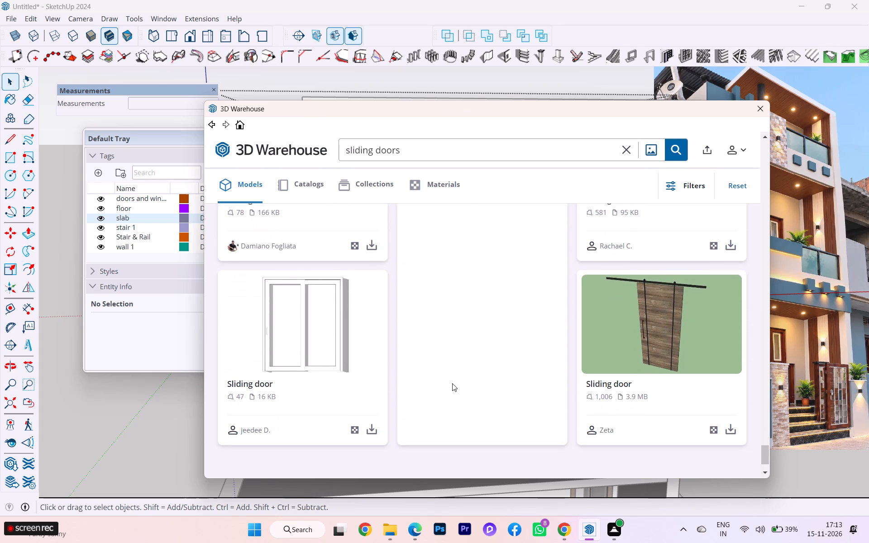
scroll(452, 383, "down", 4)
scroll(451, 391, "up", 6)
scroll(451, 391, "down", 2)
scroll(605, 354, "up", 4)
scroll(625, 345, "down", 3)
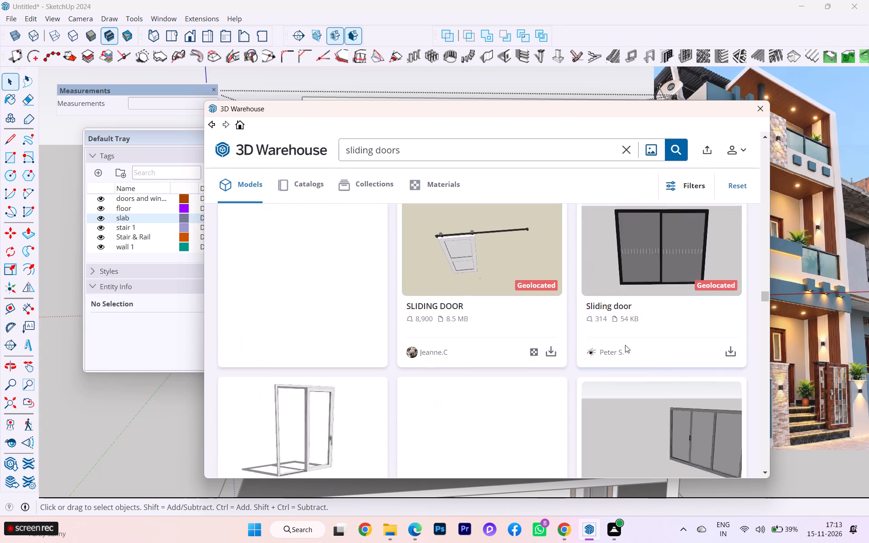
scroll(625, 345, "down", 5)
scroll(627, 351, "up", 2)
scroll(627, 351, "down", 5)
scroll(627, 351, "up", 1)
scroll(627, 351, "down", 1)
scroll(550, 362, "down", 6)
scroll(550, 362, "up", 1)
scroll(550, 362, "down", 1)
scroll(550, 362, "up", 3)
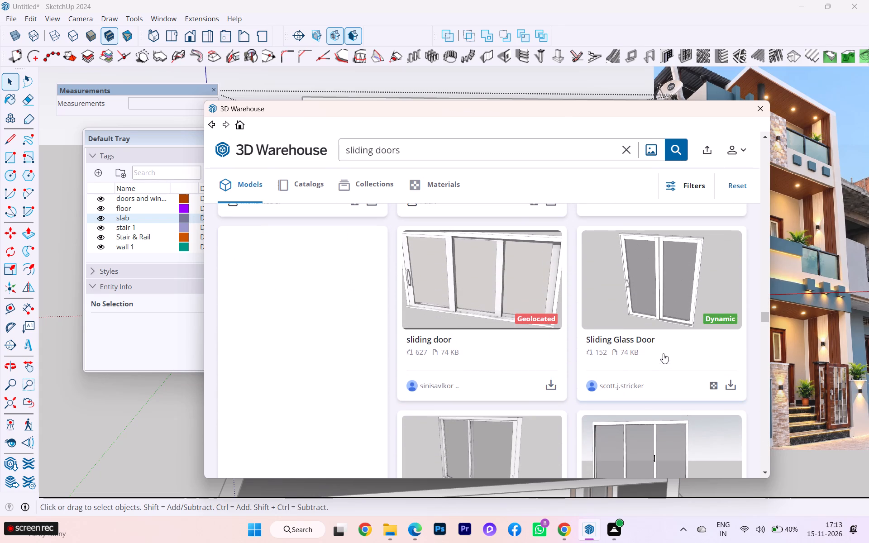
Load the dynamic Sliding Glass Door directly into the model and place it at the bottom corner of the upper-floor doorway opening.
left_click(726, 378)
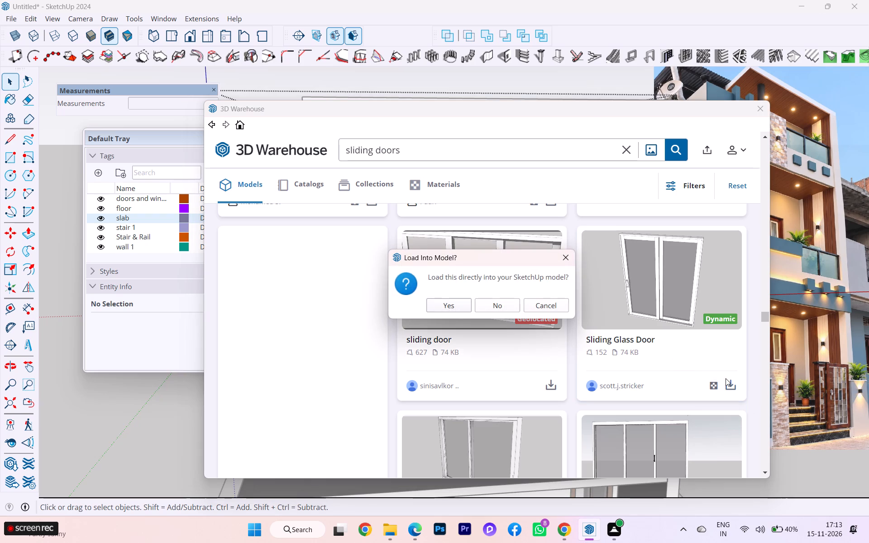
left_click(432, 308)
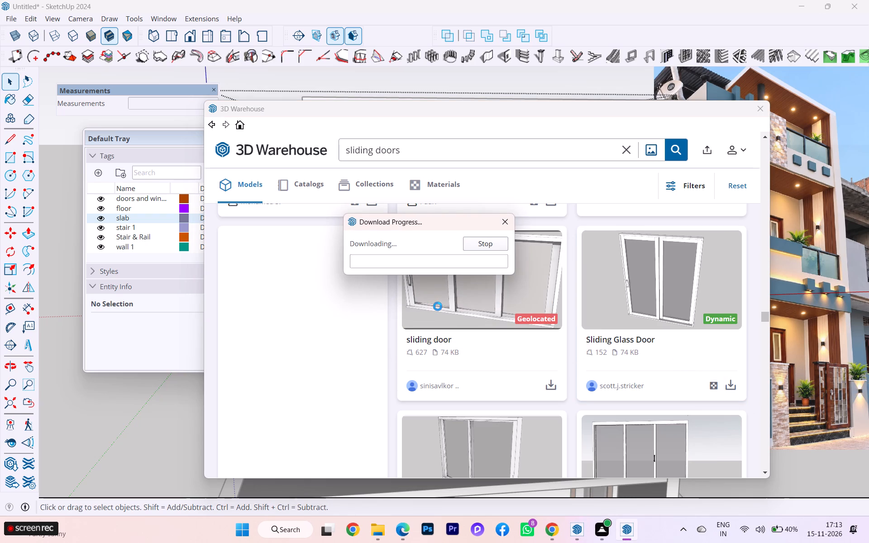
scroll(461, 319, "down", 2)
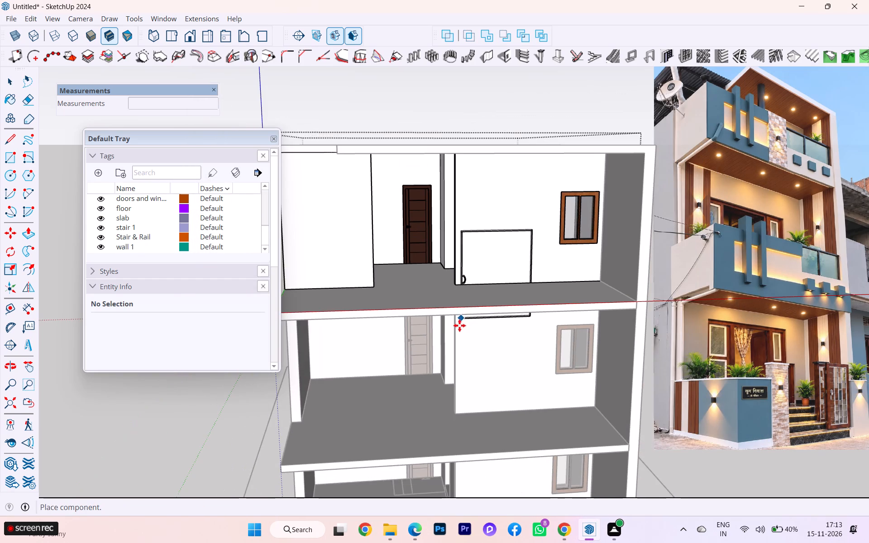
scroll(459, 329, "up", 2)
scroll(417, 300, "up", 2)
scroll(364, 282, "up", 7)
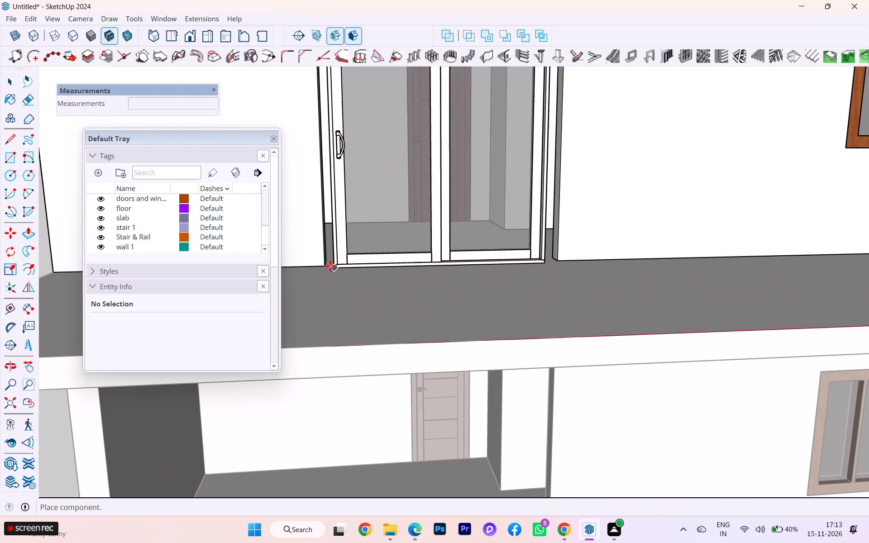
left_click(319, 264)
Examine how the placed Sliding Glass Door fits the width and height of the upper-floor doorway opening.
scroll(407, 307, "down", 2)
scroll(412, 311, "up", 1)
scroll(414, 312, "down", 2)
middle_click_drag(425, 318, 426, 327)
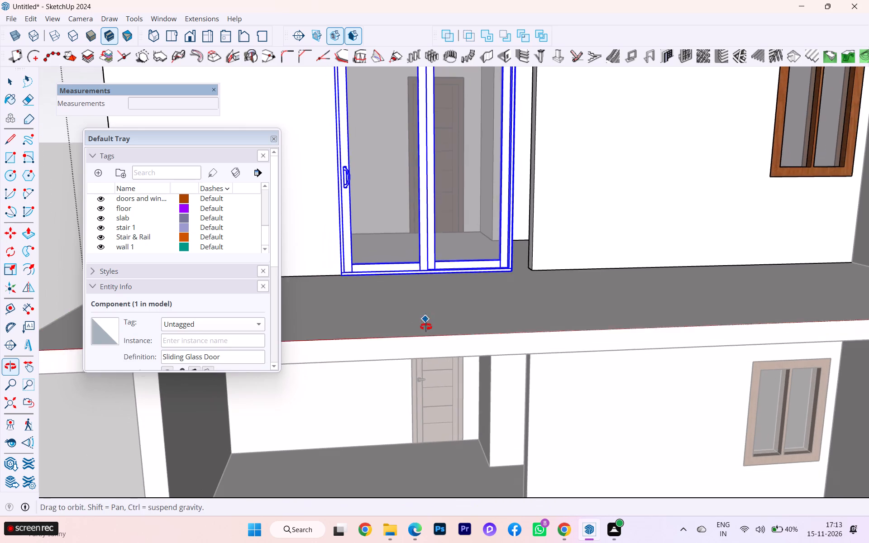
middle_click_drag(426, 327, 403, 367)
scroll(386, 273, "down", 2)
scroll(417, 262, "up", 5)
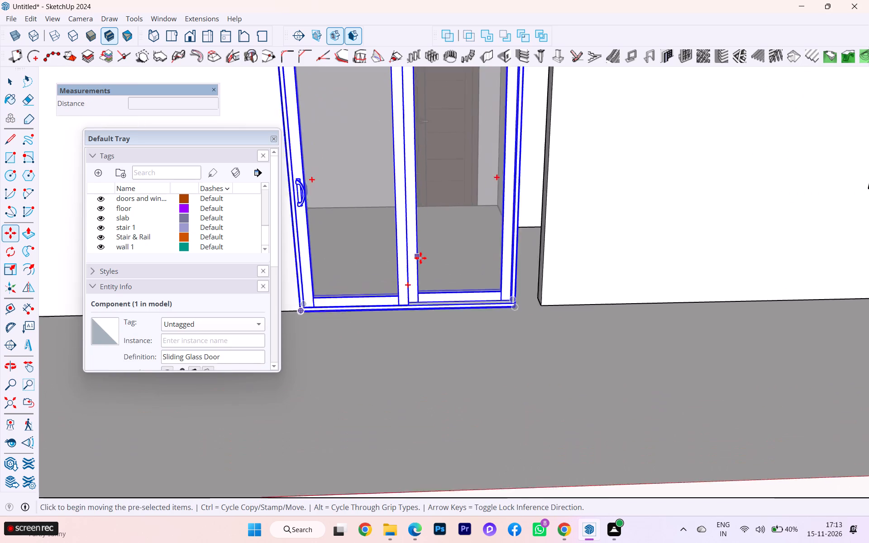
scroll(420, 258, "up", 8)
scroll(445, 289, "down", 8)
scroll(552, 367, "down", 8)
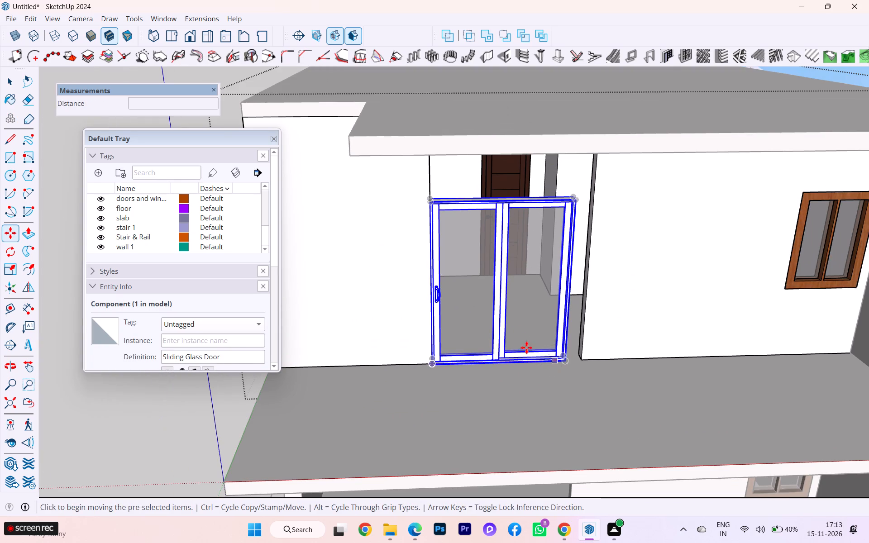
Open the Sliding Glass Door component, inspect its top frame member, and return to the main model.
left_click(11, 77)
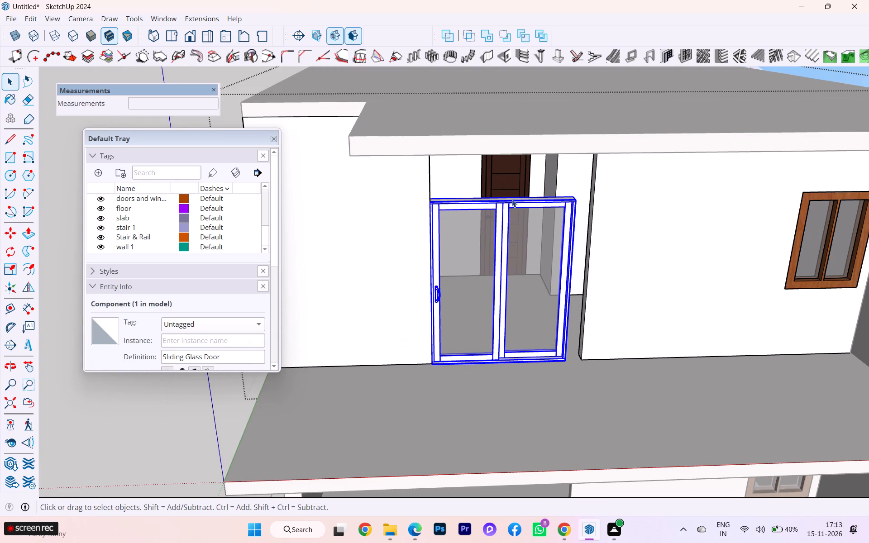
triple_click(506, 205)
scroll(495, 201, "up", 7)
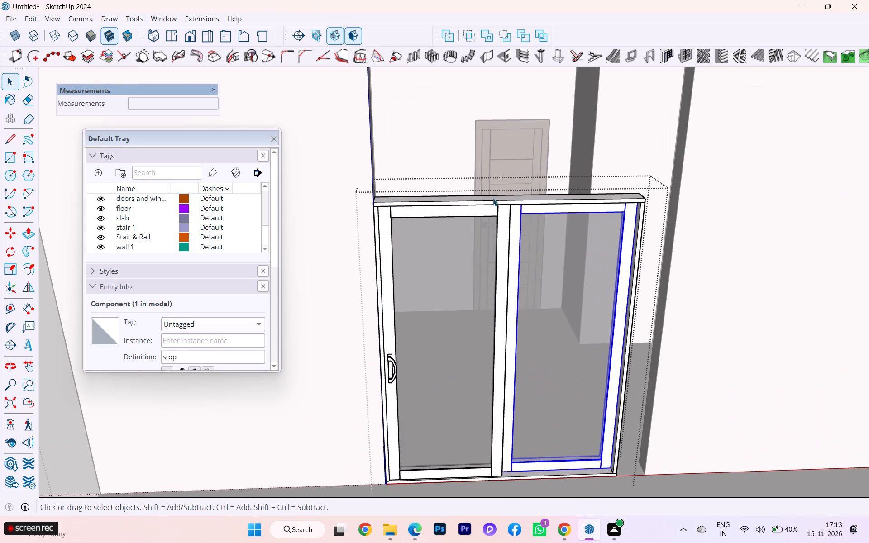
left_click(480, 198)
scroll(455, 202, "up", 3)
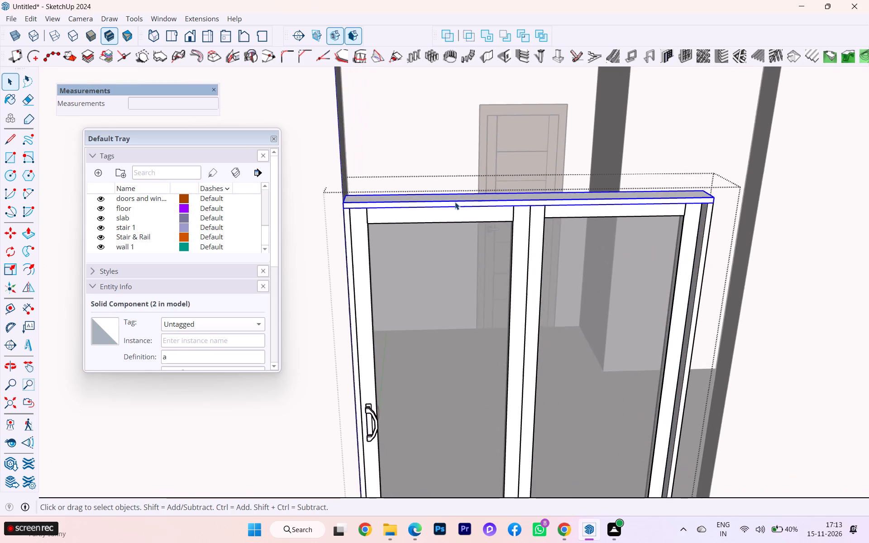
scroll(455, 202, "up", 2)
scroll(455, 202, "down", 8)
scroll(452, 209, "up", 1)
scroll(418, 259, "down", 2)
scroll(429, 254, "up", 3)
scroll(432, 254, "down", 3)
scroll(455, 268, "up", 1)
scroll(452, 269, "down", 2)
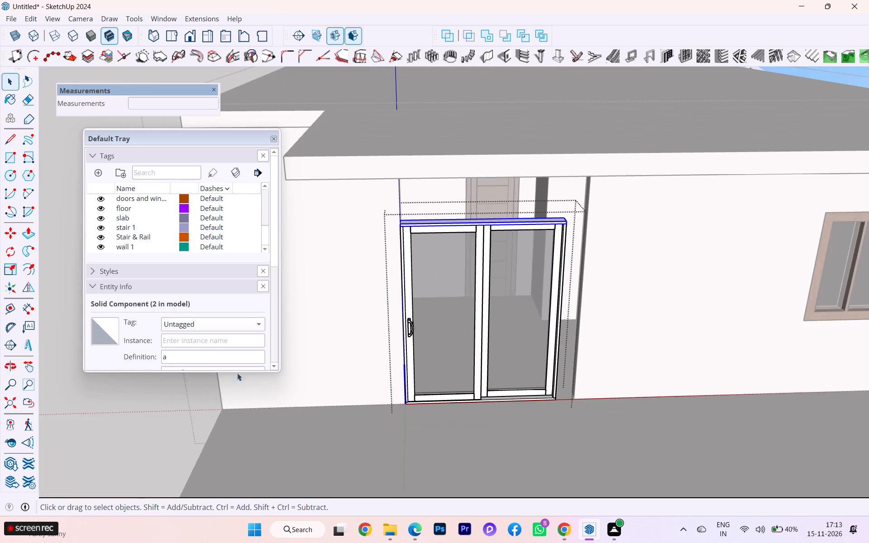
left_click(142, 427)
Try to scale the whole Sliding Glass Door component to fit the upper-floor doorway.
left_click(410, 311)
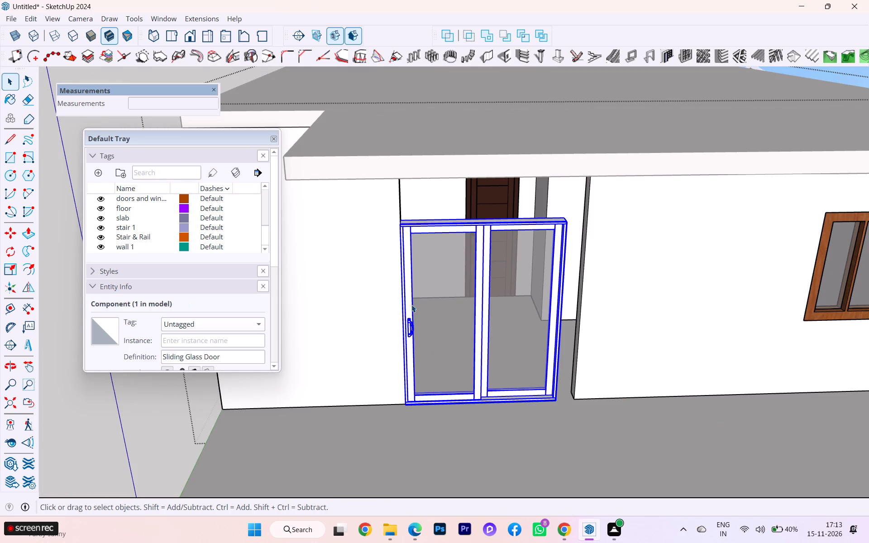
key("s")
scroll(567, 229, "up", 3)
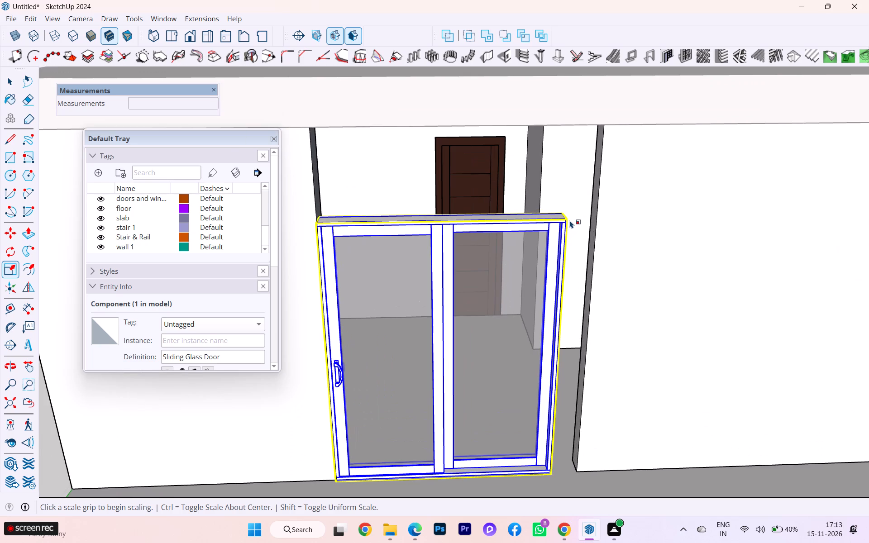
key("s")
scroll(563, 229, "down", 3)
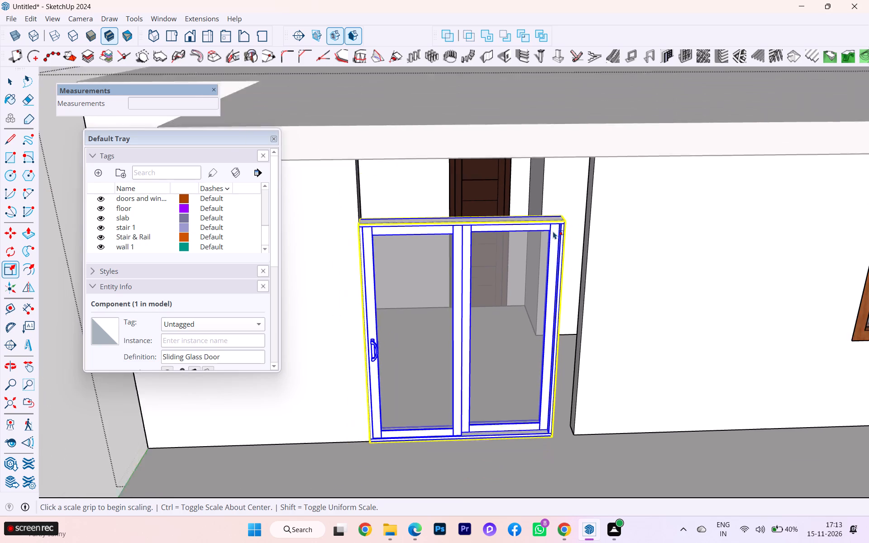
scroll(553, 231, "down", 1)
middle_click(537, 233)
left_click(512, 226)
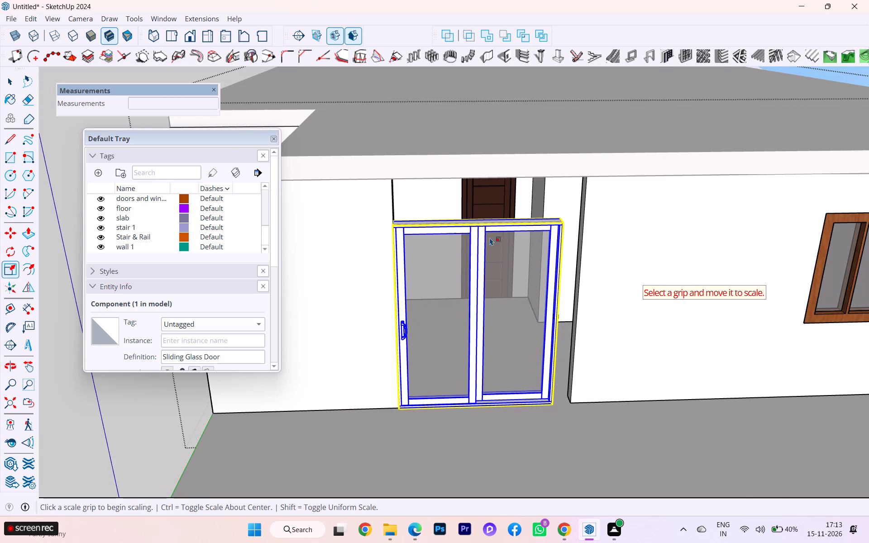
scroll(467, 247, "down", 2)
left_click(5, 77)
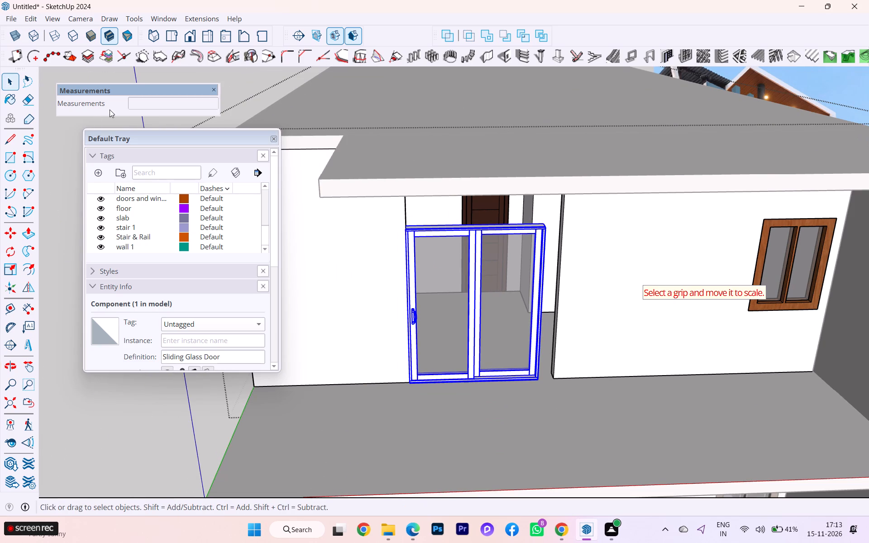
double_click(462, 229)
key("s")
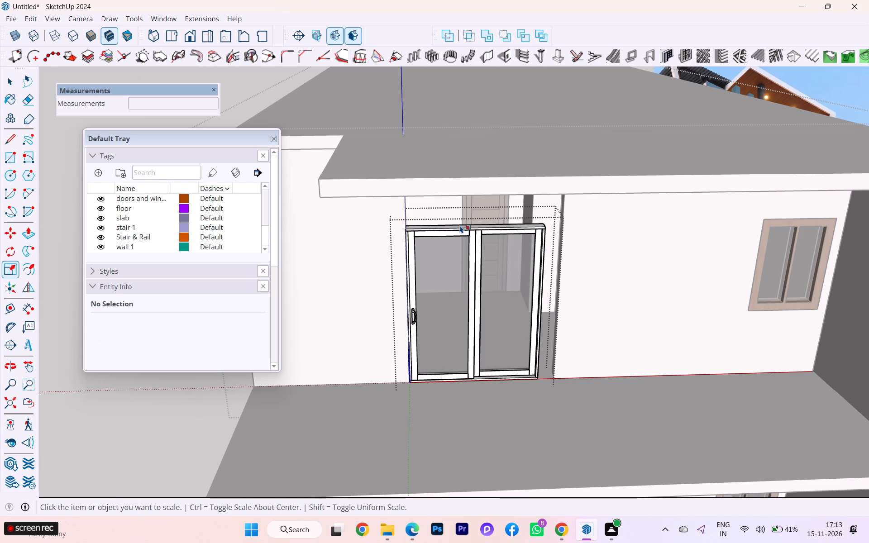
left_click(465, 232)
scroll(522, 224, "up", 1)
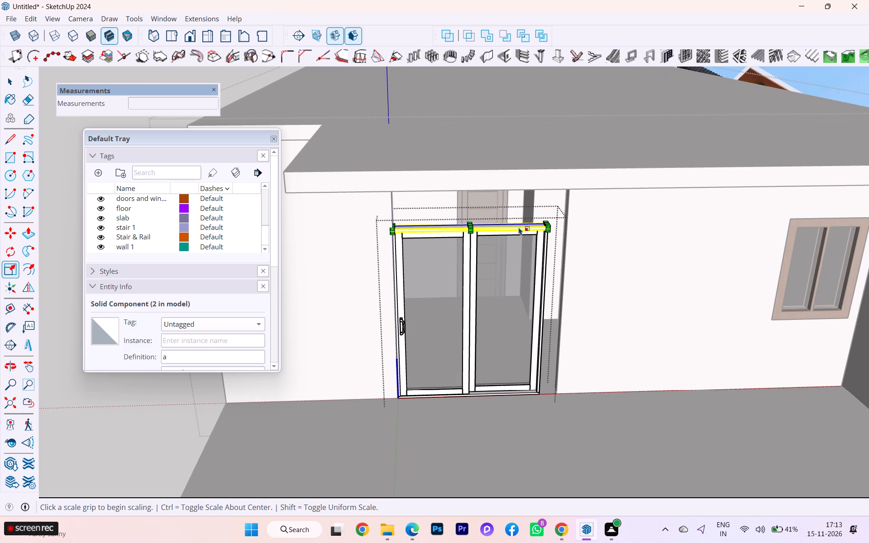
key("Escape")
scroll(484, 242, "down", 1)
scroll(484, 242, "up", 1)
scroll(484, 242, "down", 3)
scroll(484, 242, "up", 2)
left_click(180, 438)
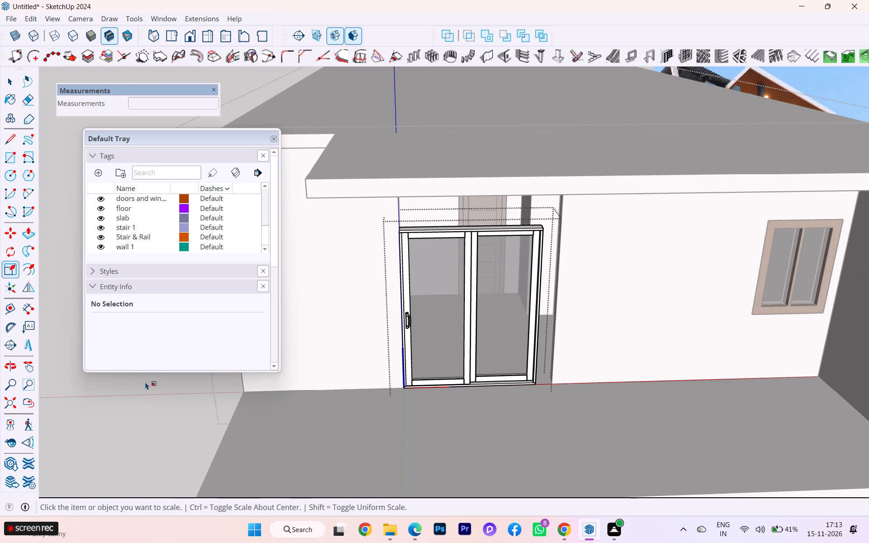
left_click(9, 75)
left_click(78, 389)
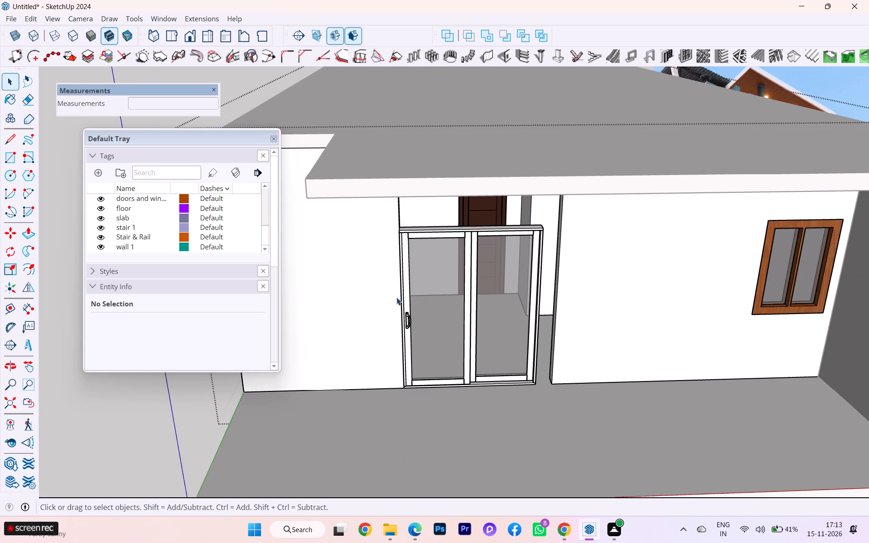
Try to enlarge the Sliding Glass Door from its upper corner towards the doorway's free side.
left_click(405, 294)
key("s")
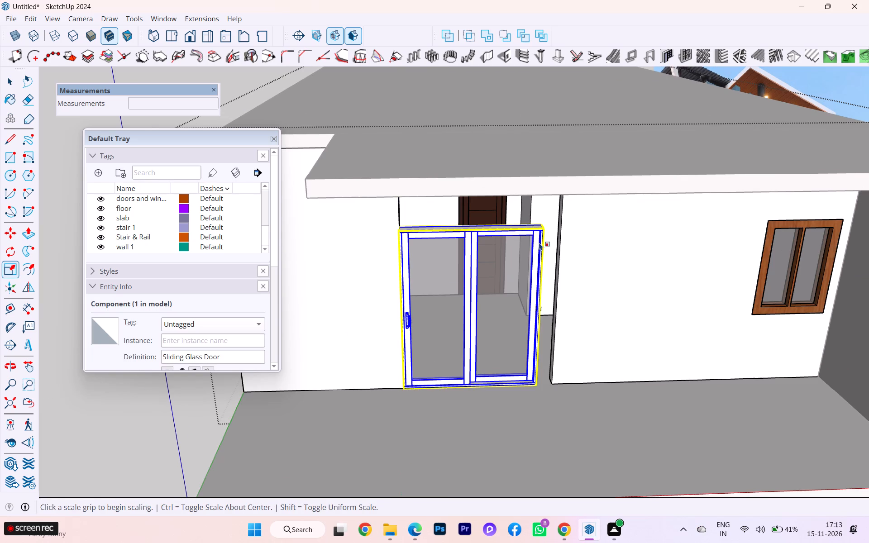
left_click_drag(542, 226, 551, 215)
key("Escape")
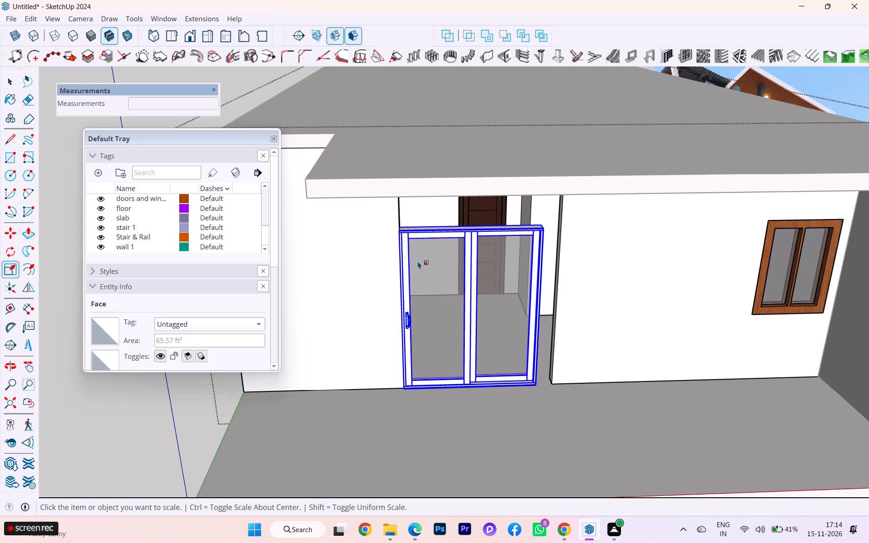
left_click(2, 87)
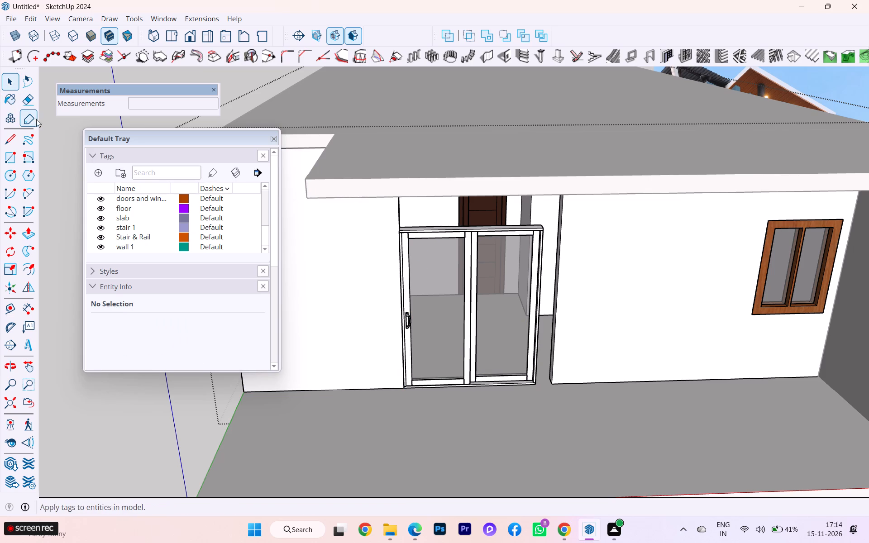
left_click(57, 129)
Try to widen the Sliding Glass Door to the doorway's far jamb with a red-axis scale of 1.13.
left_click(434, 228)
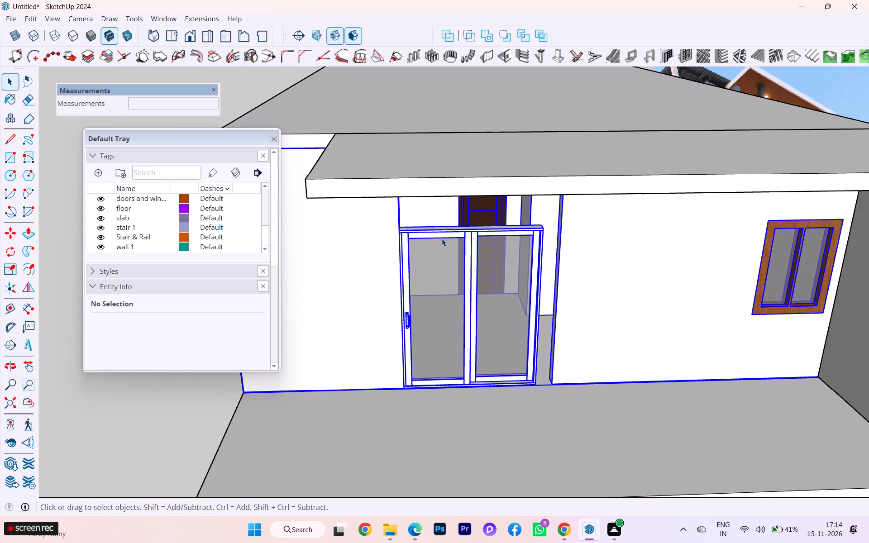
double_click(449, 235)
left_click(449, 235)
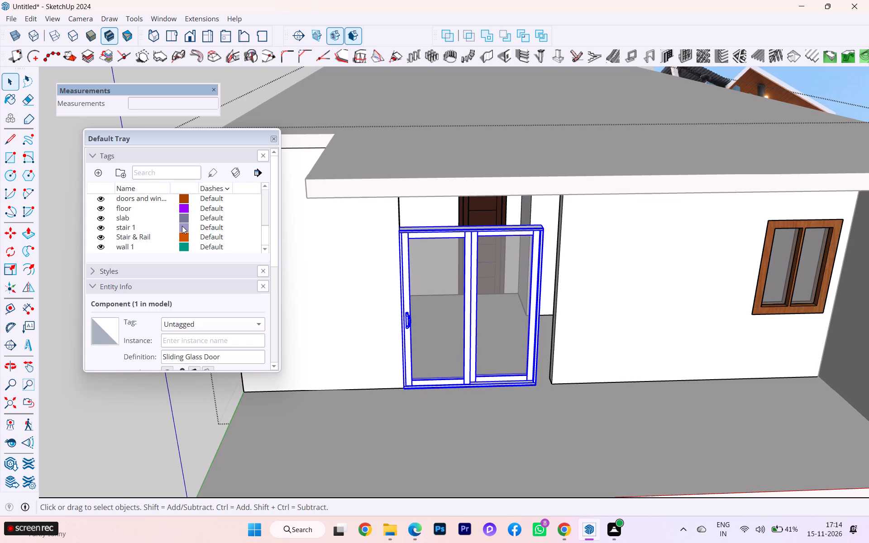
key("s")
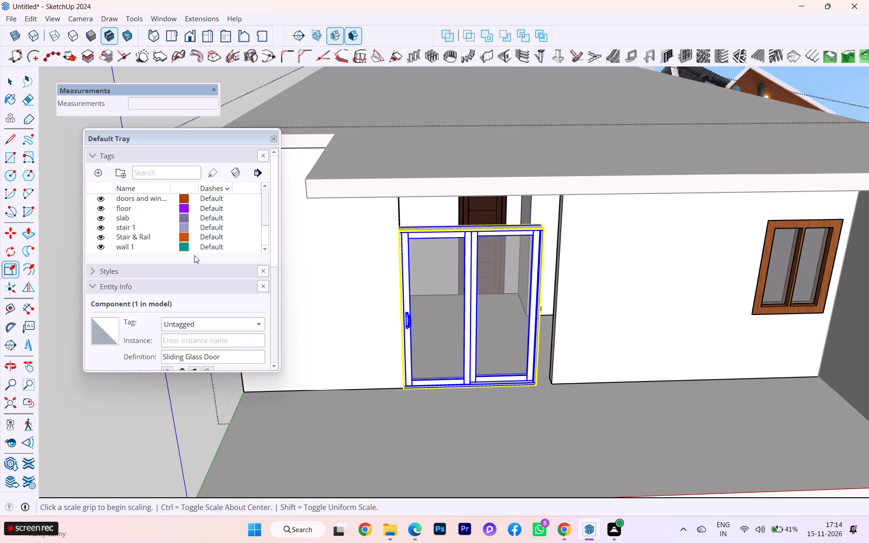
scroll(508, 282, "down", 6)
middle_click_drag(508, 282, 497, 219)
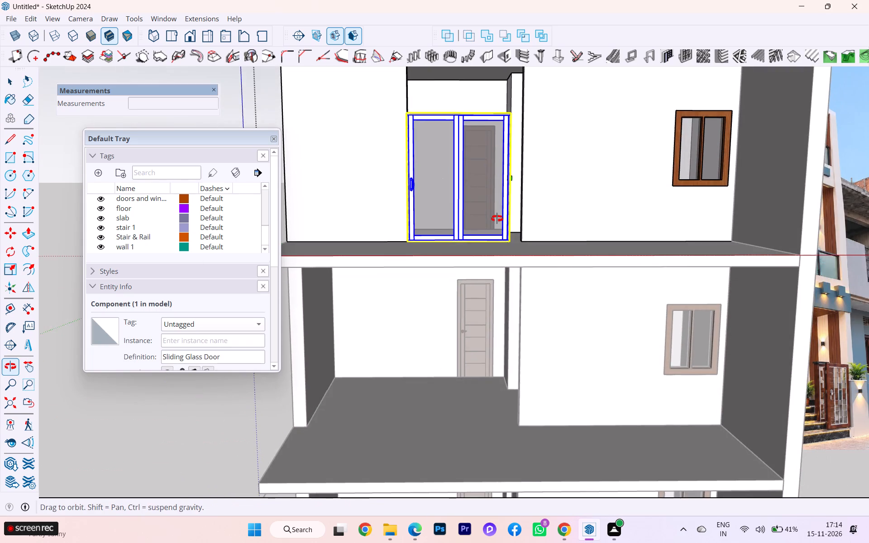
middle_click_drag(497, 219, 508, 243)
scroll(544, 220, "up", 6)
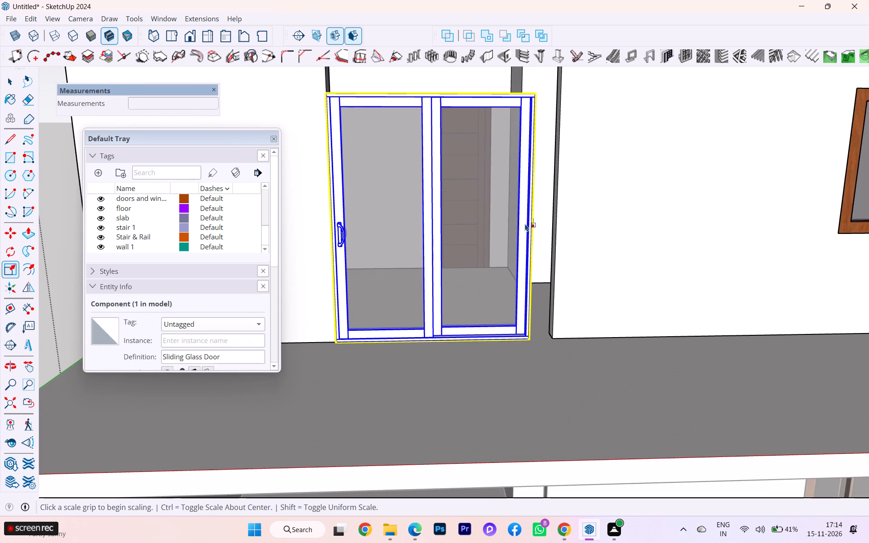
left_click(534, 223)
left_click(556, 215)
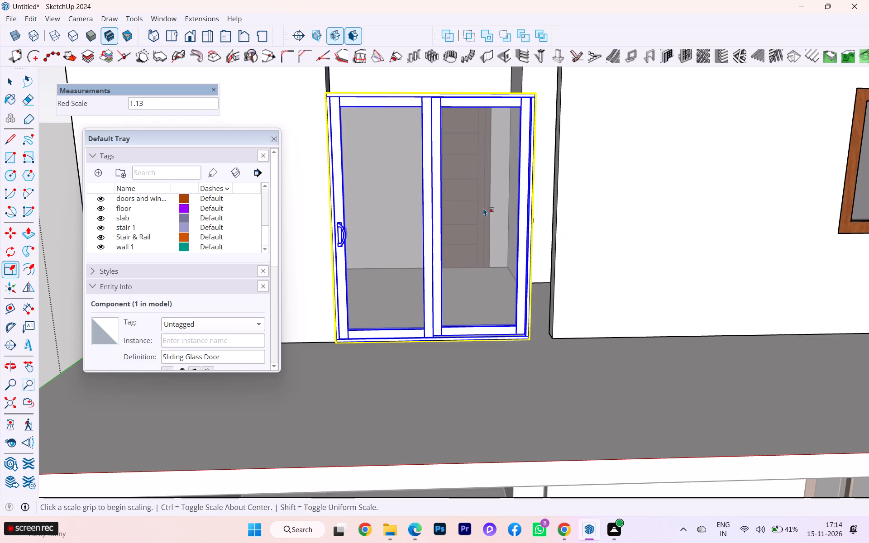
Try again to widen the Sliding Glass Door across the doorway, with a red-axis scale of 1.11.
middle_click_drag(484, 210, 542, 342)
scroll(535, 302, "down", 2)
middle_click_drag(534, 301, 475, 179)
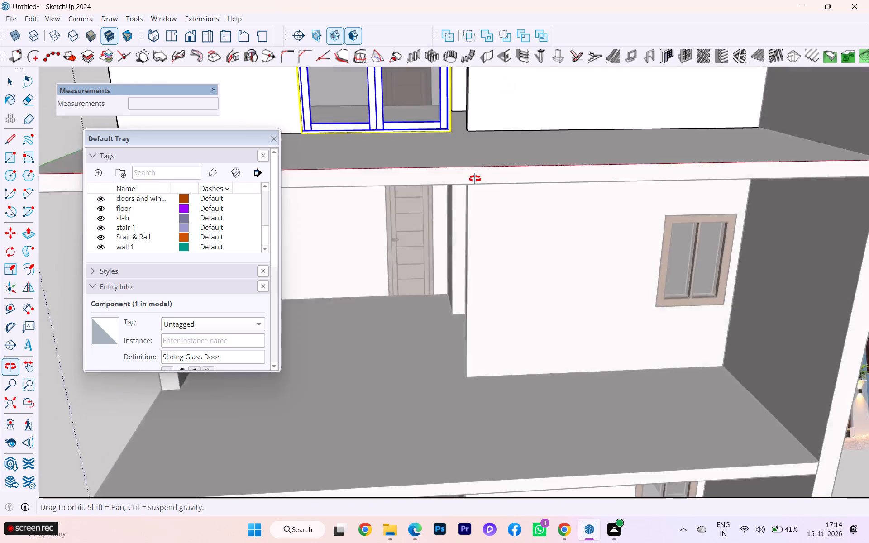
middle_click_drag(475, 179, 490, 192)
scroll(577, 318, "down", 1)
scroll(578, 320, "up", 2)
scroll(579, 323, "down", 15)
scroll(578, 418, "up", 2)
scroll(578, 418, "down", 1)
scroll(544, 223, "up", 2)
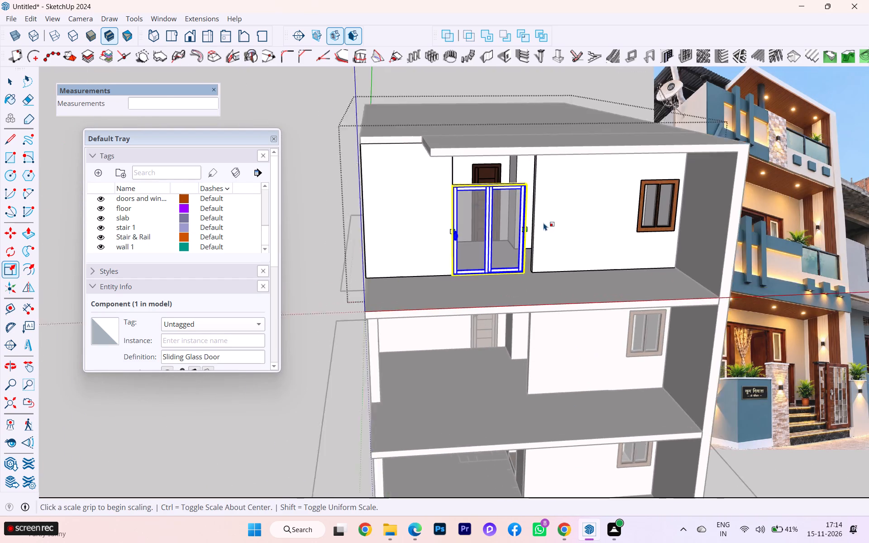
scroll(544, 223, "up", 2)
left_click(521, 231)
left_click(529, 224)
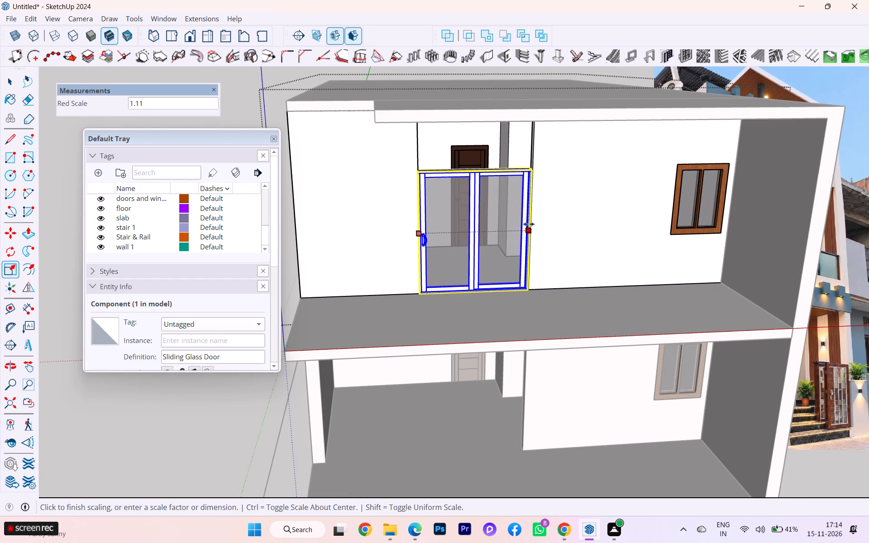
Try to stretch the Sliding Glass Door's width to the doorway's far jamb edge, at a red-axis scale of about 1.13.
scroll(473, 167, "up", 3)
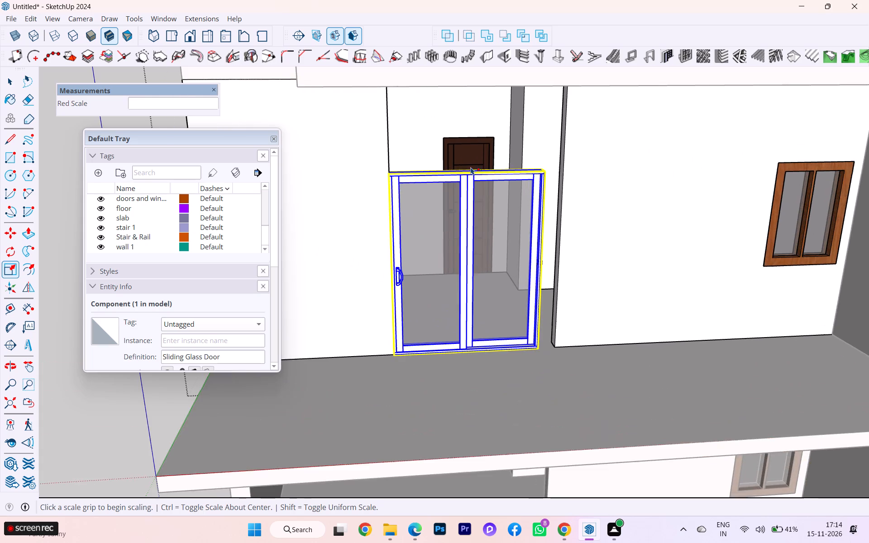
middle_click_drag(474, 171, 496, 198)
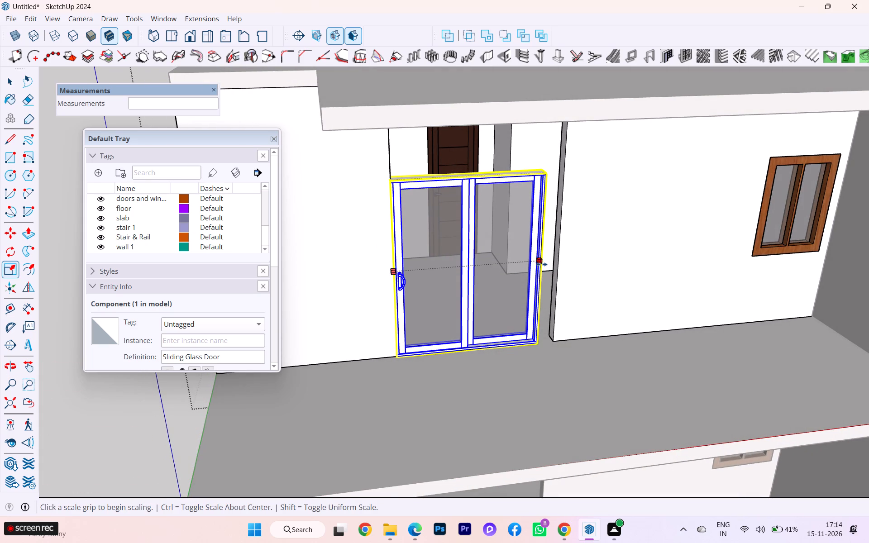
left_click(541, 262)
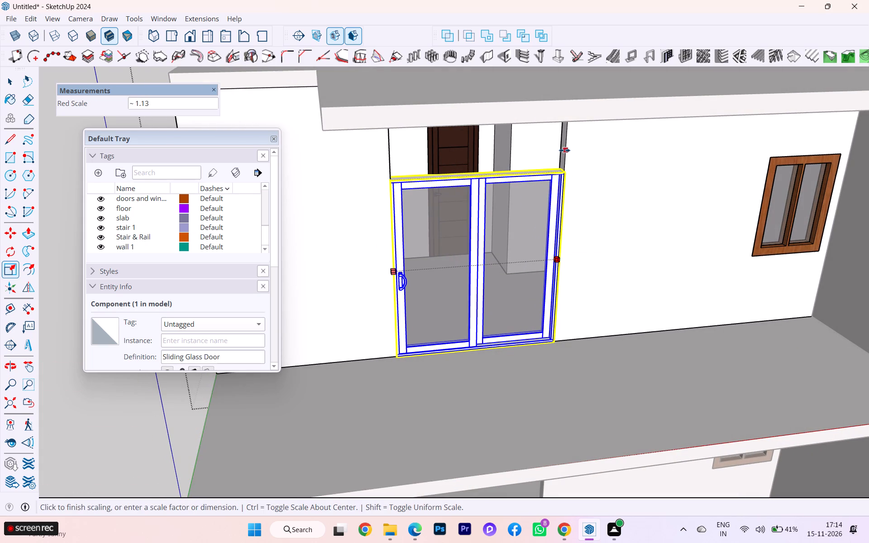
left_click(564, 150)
Delete the Sliding Glass Door component from the upper-floor doorway.
scroll(442, 241, "down", 1)
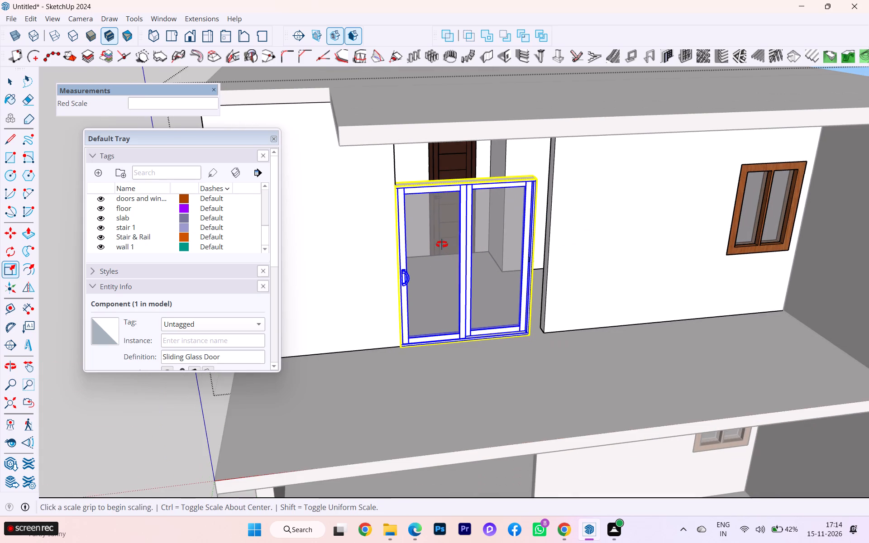
middle_click(442, 244)
left_click(8, 85)
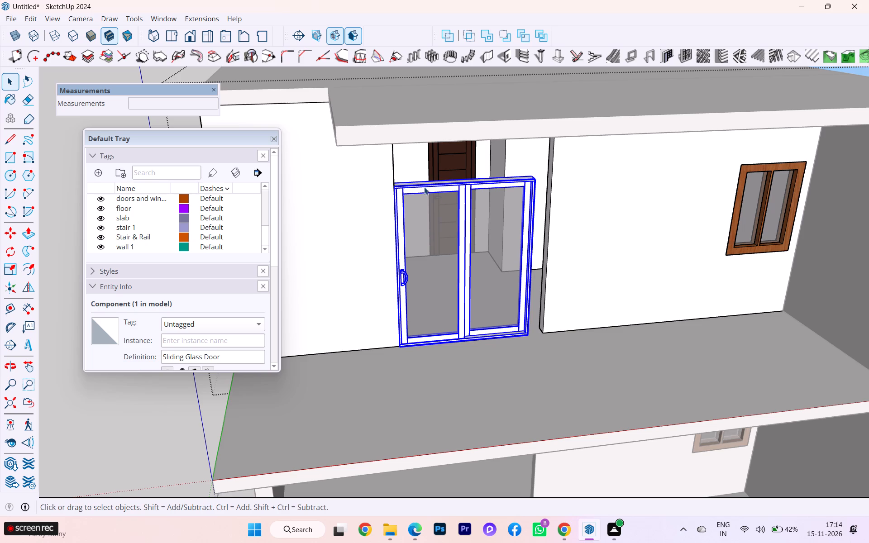
key("Delete")
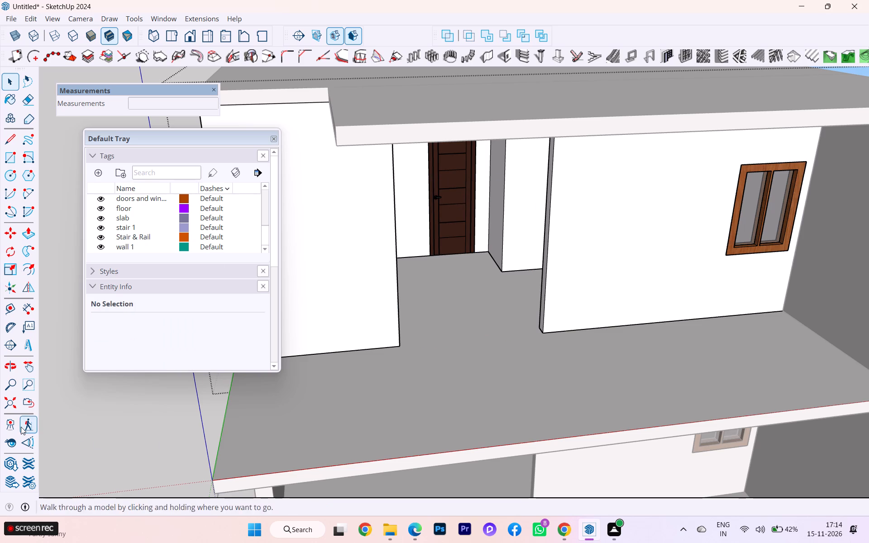
Open 3D Warehouse again to look for a replacement door.
left_click(12, 463)
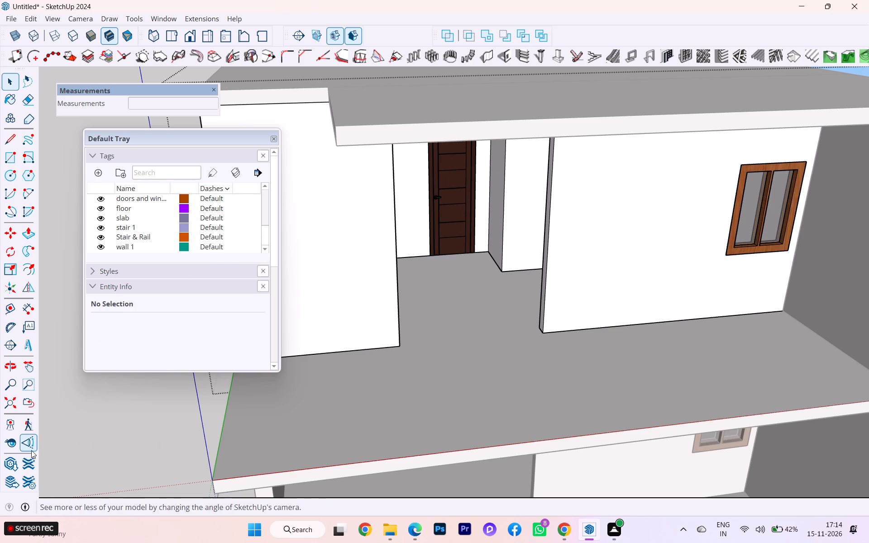
left_click(11, 471)
triple_click(11, 471)
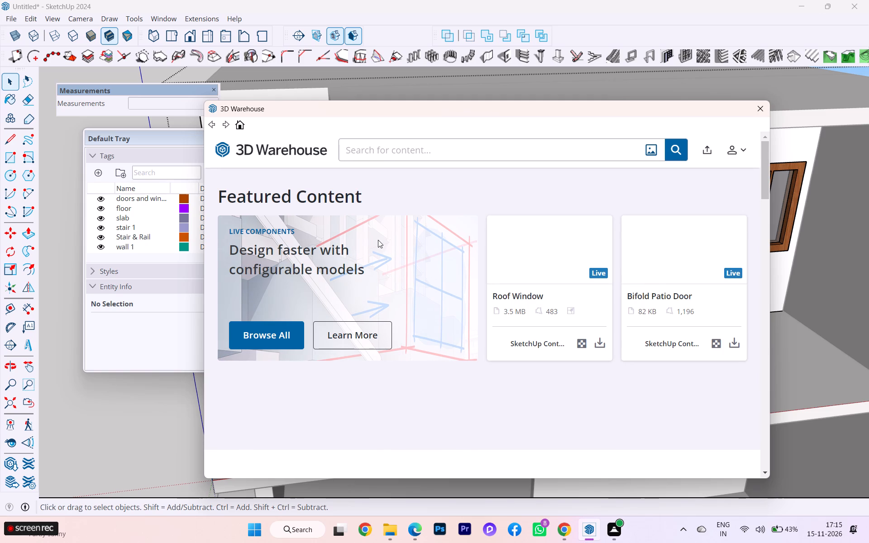
Look over the featured content and Photoreal Materials on the 3D Warehouse home page.
scroll(383, 278, "down", 2)
scroll(387, 275, "up", 1)
scroll(387, 275, "down", 1)
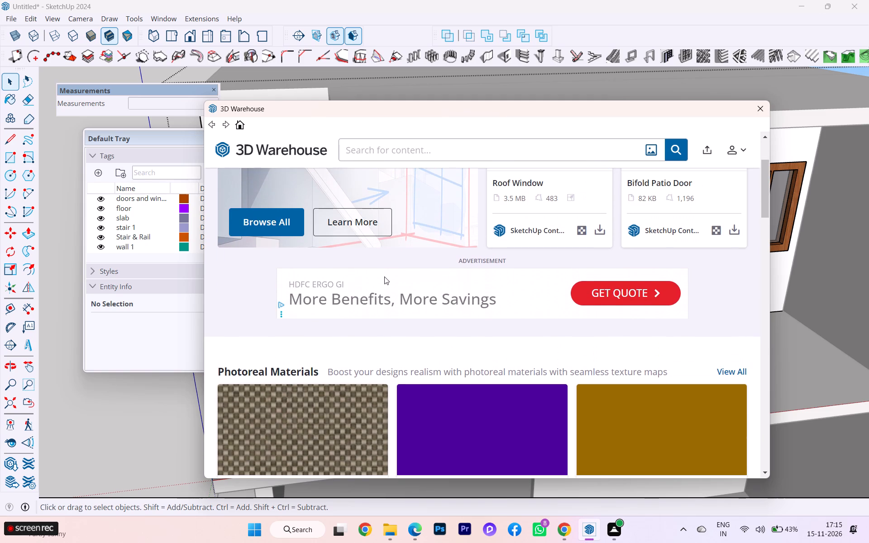
scroll(423, 315, "up", 3)
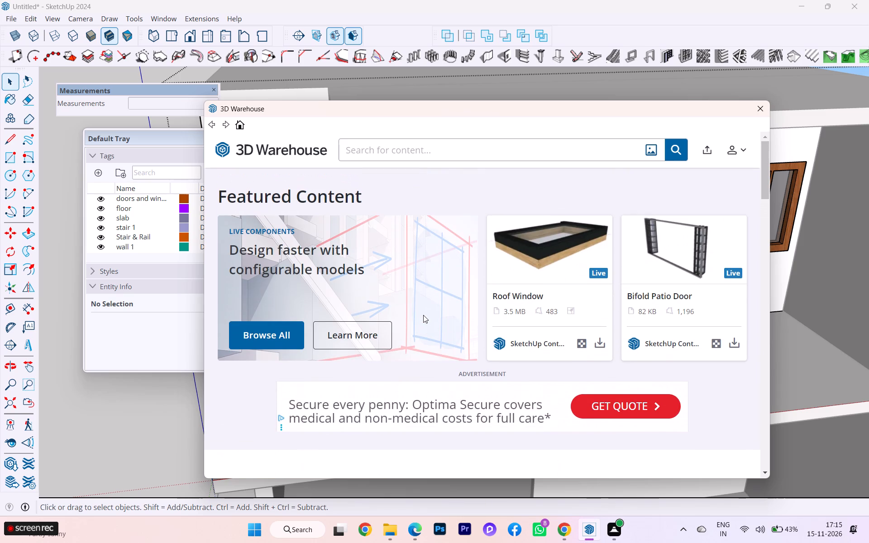
scroll(423, 315, "up", 5)
scroll(423, 315, "down", 1)
scroll(423, 315, "up", 3)
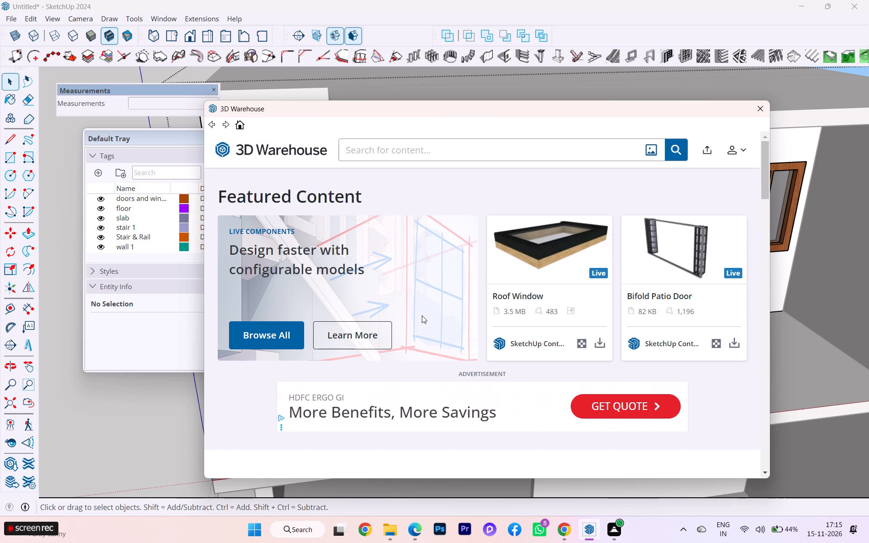
scroll(422, 315, "down", 3)
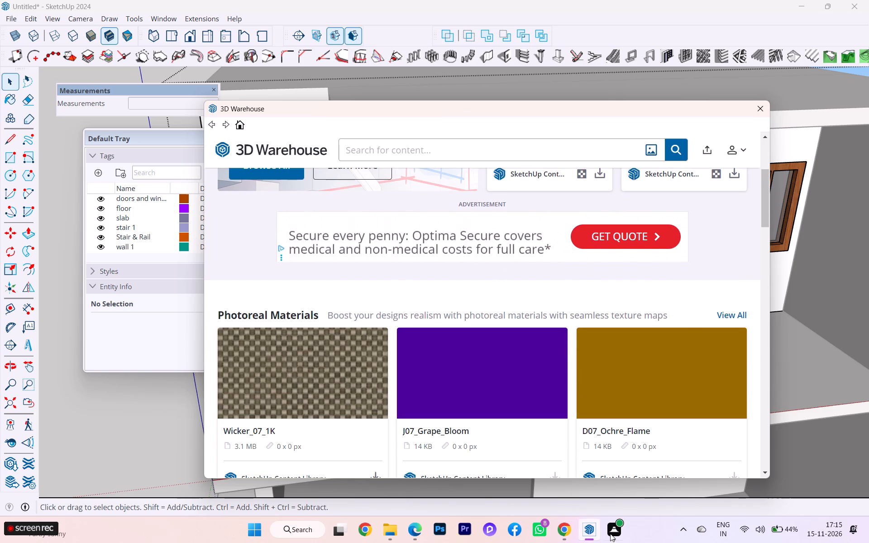
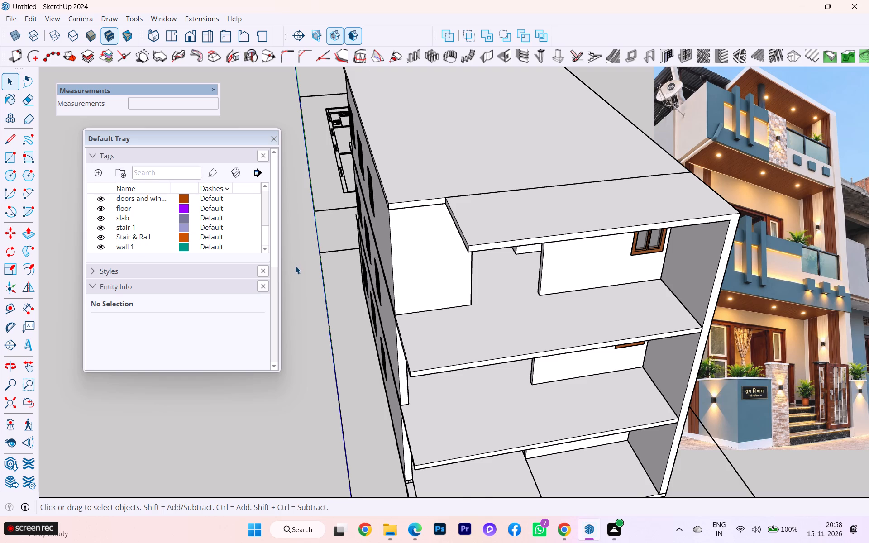
Examine the house model's open front floors and upper-floor balcony slab against the reference elevation photo.
scroll(296, 266, "down", 1)
scroll(282, 192, "down", 1)
scroll(298, 226, "down", 2)
middle_click_drag(298, 234, 382, 229)
scroll(382, 249, "up", 4)
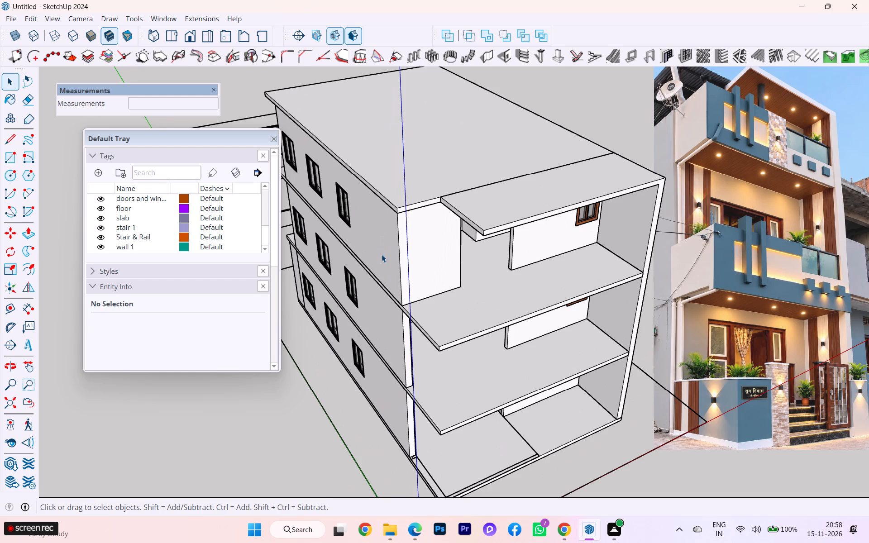
scroll(368, 284, "down", 3)
middle_click_drag(366, 287, 373, 280)
scroll(373, 280, "up", 1)
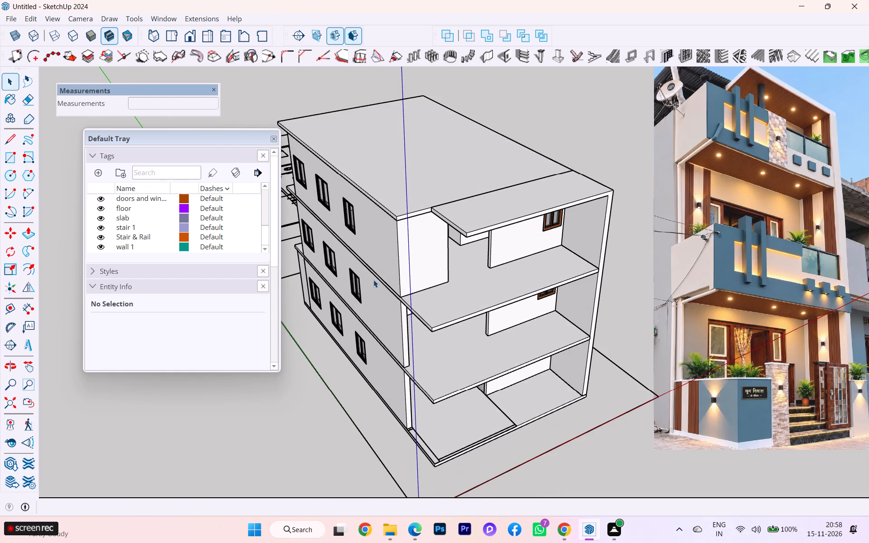
scroll(372, 283, "down", 2)
scroll(498, 273, "up", 4)
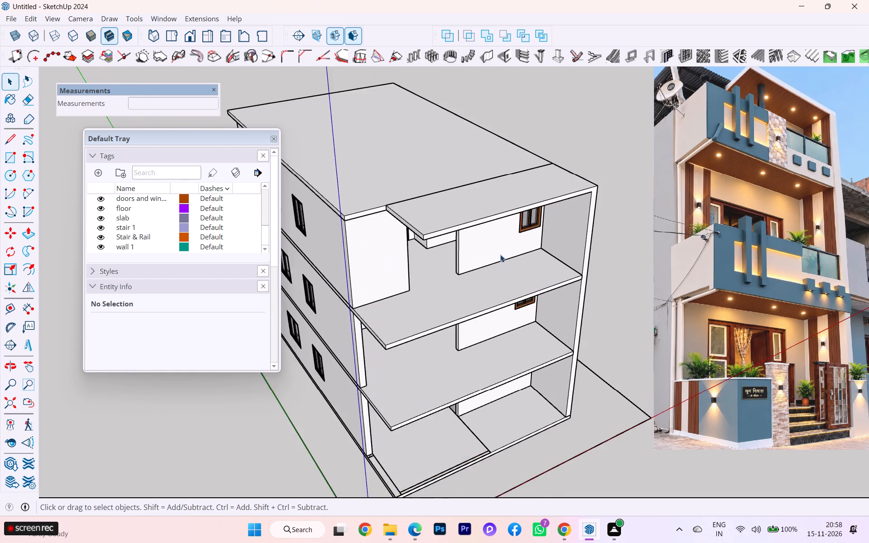
middle_click_drag(541, 297, 458, 293)
scroll(544, 296, "down", 4)
scroll(411, 307, "up", 6)
scroll(406, 311, "down", 4)
scroll(406, 311, "up", 4)
scroll(406, 311, "down", 1)
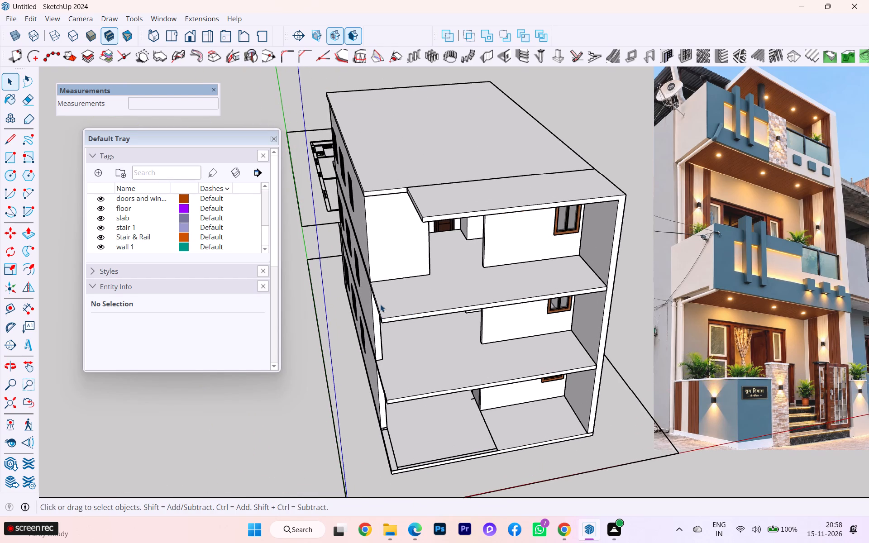
scroll(382, 300, "down", 1)
middle_click_drag(382, 300, 393, 313)
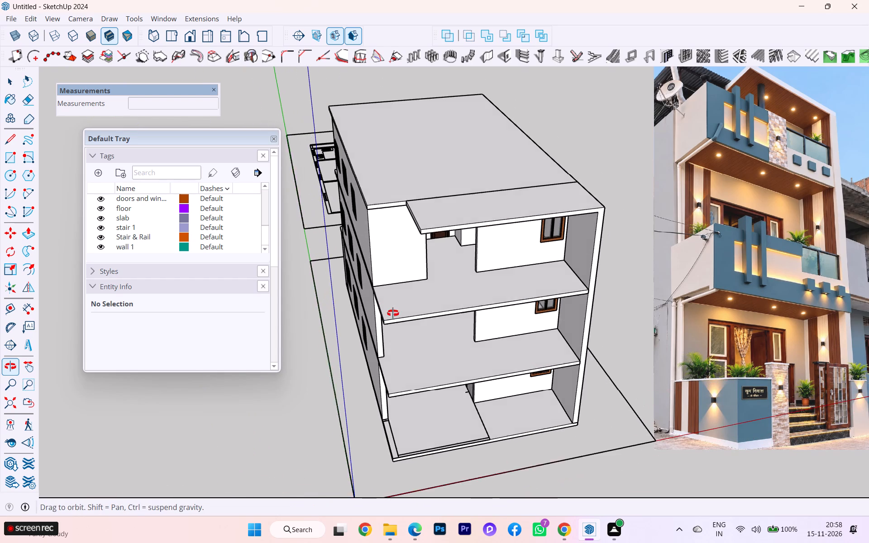
scroll(393, 313, "down", 1)
middle_click_drag(393, 313, 430, 321)
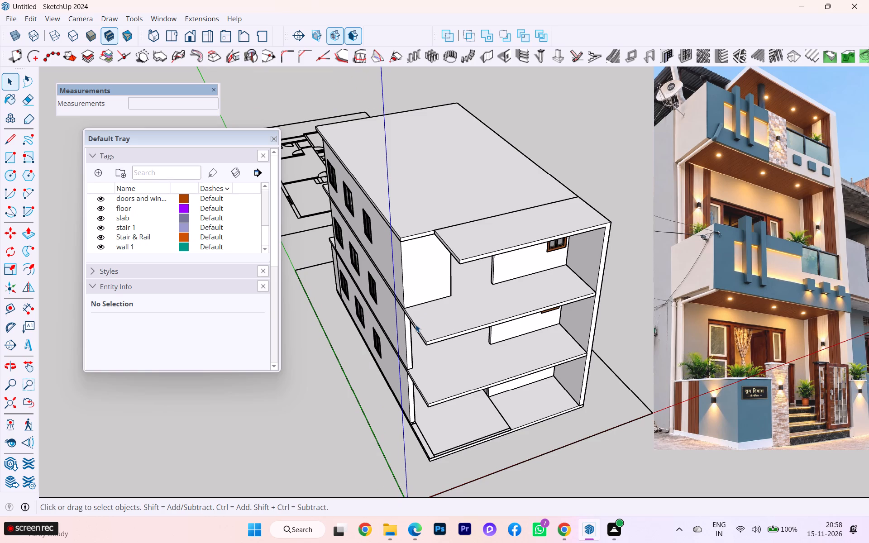
scroll(415, 324, "up", 4)
scroll(425, 316, "down", 3)
scroll(426, 315, "up", 4)
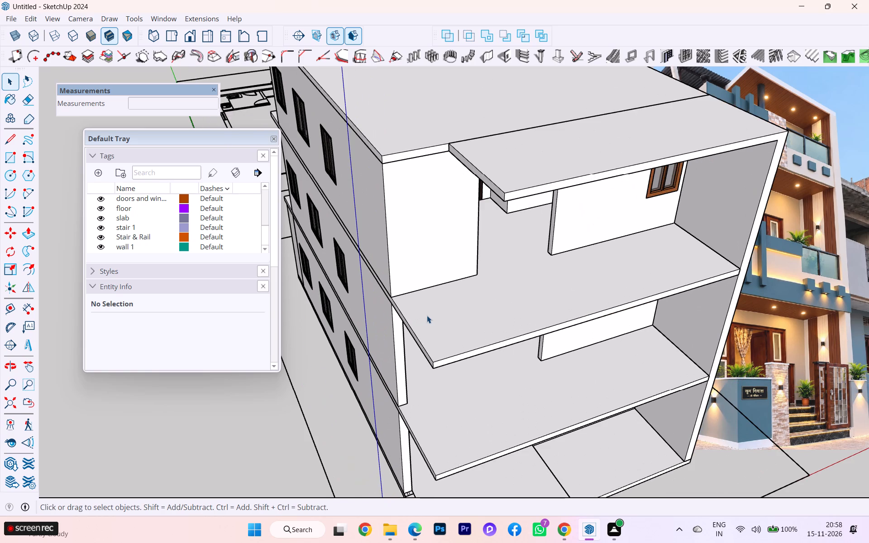
scroll(427, 315, "down", 2)
scroll(427, 315, "up", 1)
scroll(427, 315, "down", 1)
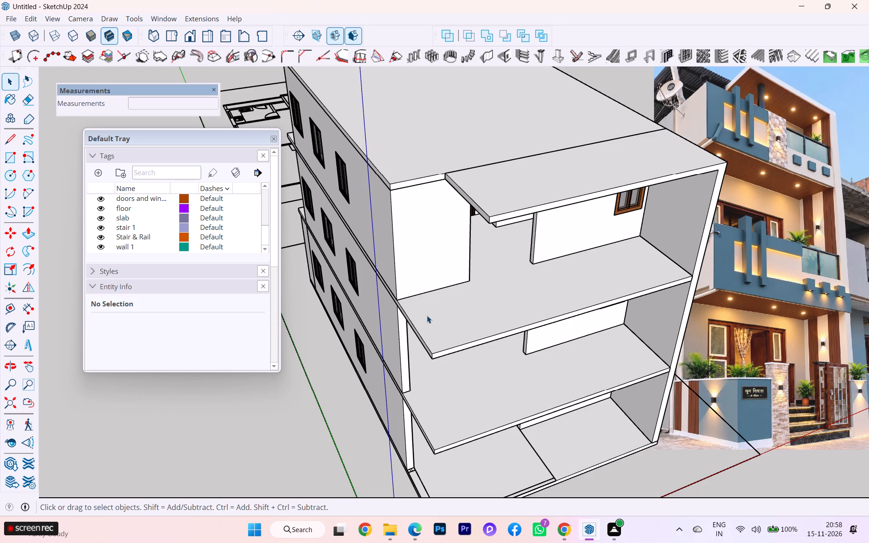
scroll(432, 268, "down", 7)
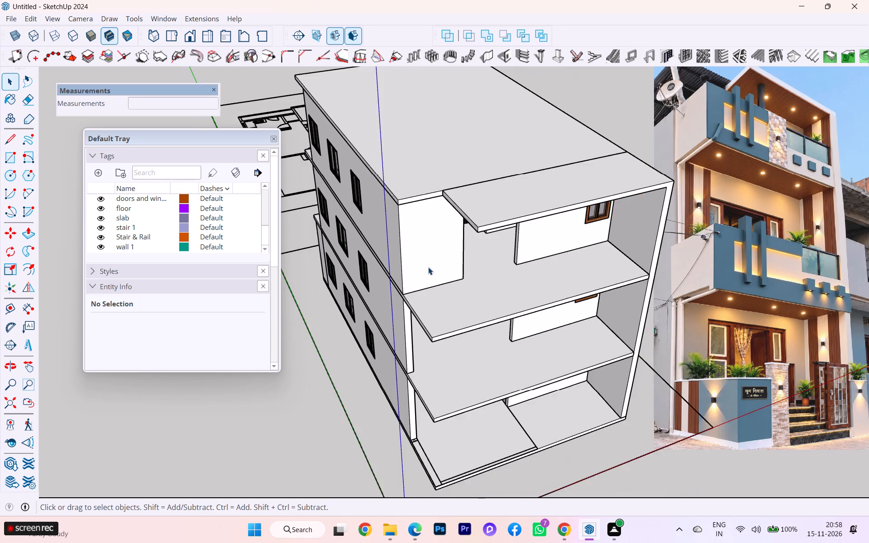
scroll(422, 262, "down", 2)
middle_click_drag(460, 259, 445, 241)
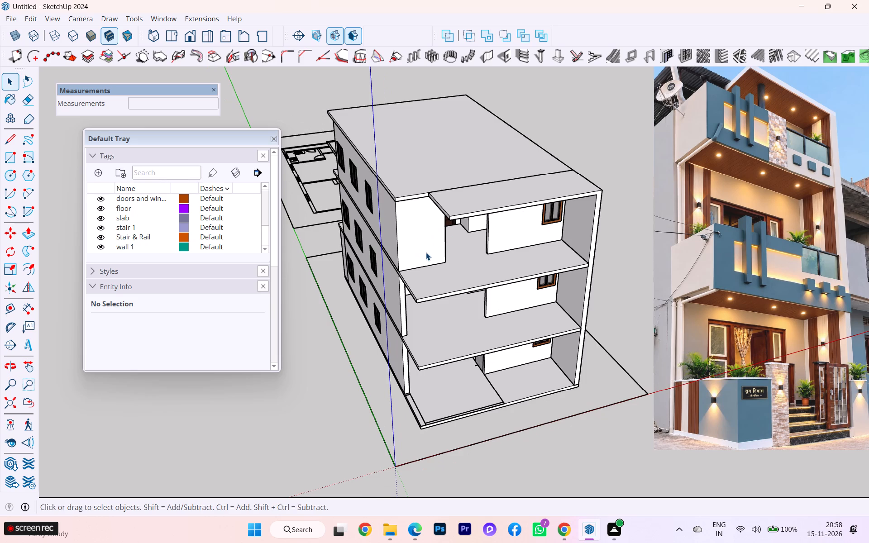
scroll(428, 253, "up", 5)
scroll(428, 254, "down", 4)
scroll(428, 254, "up", 1)
scroll(428, 254, "down", 1)
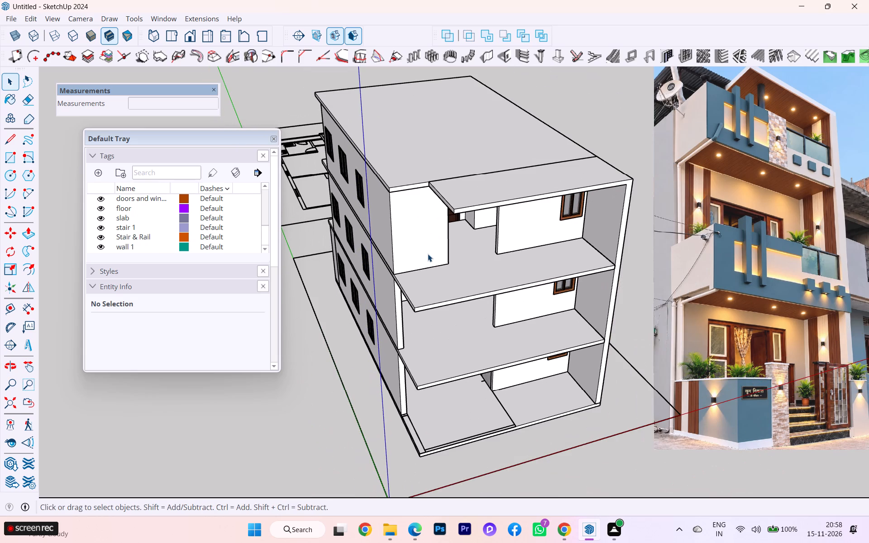
scroll(428, 254, "down", 1)
middle_click_drag(428, 254, 430, 266)
scroll(443, 281, "up", 1)
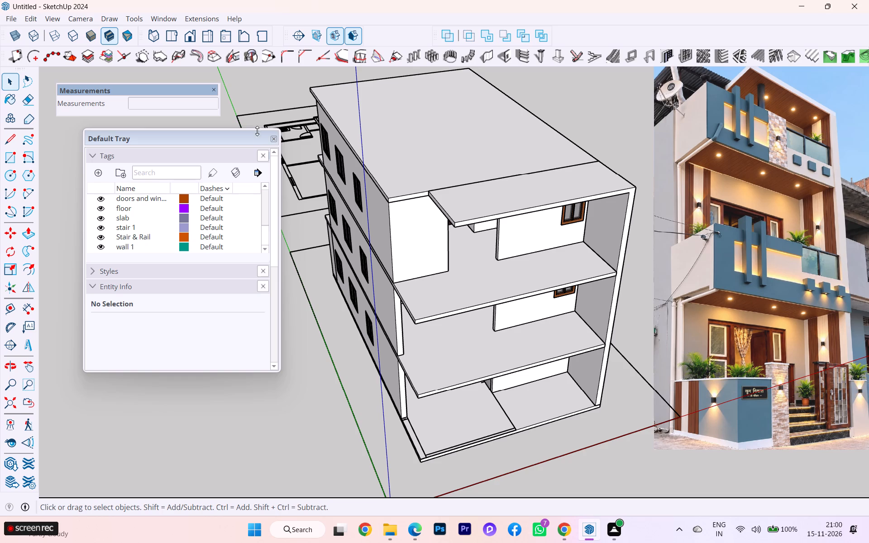
Place a guide 6" in from the side edge of the upper-floor balcony slab with the Tape Measure.
scroll(487, 212, "up", 1)
scroll(487, 212, "down", 1)
scroll(487, 212, "up", 1)
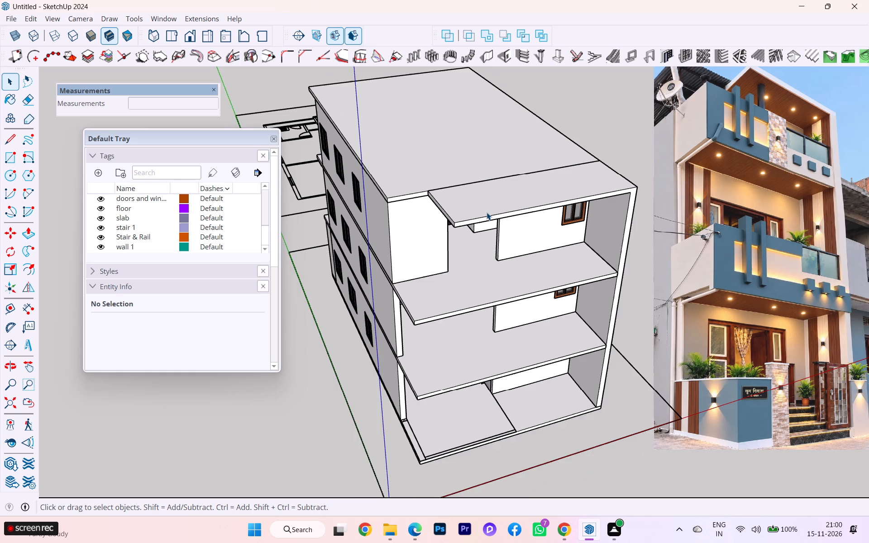
scroll(468, 270, "up", 1)
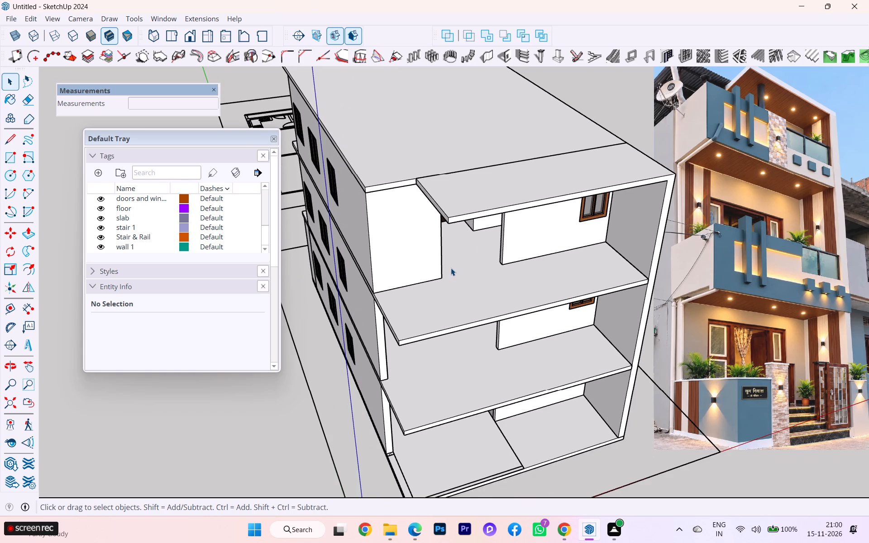
key("t")
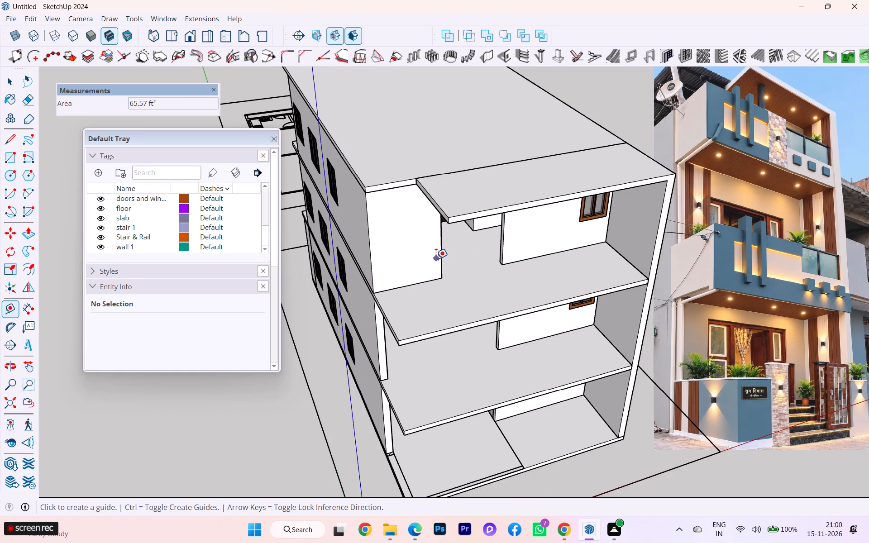
key("Return")
left_click(387, 318)
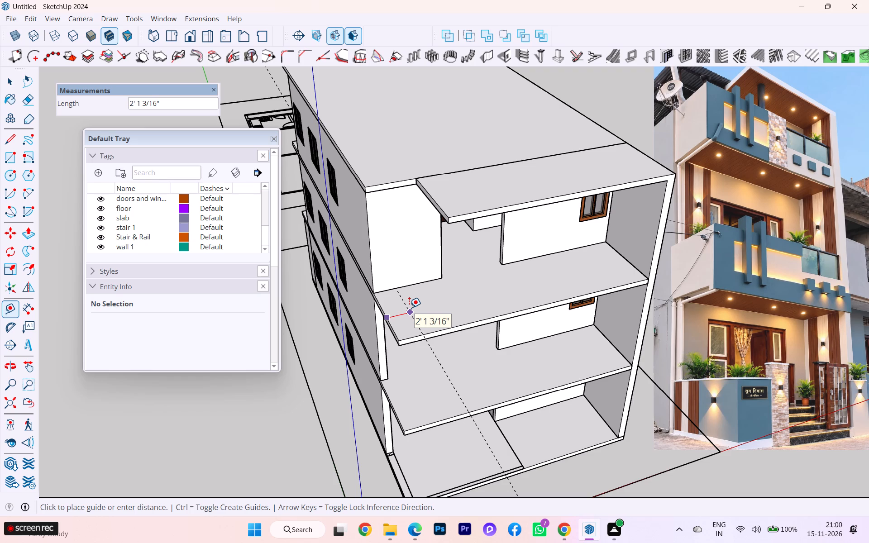
key("6")
key("Return")
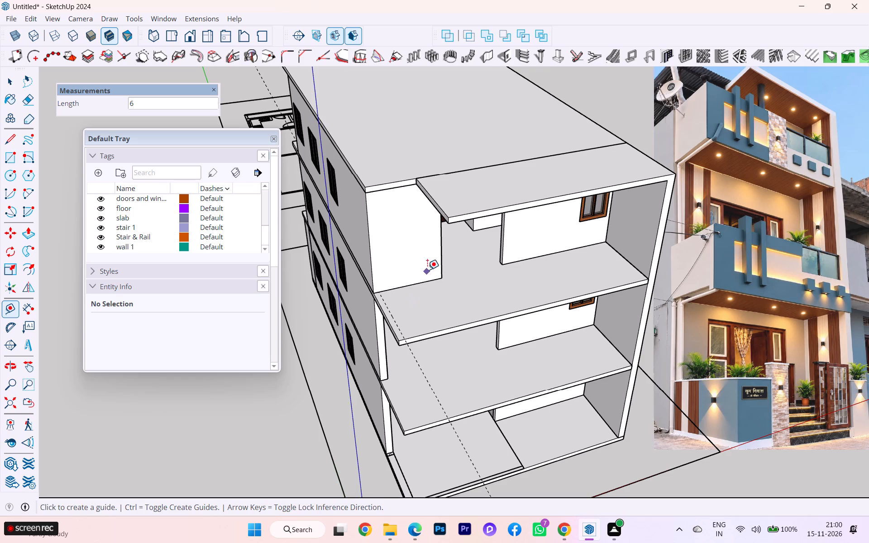
Place a second guide 6" above the upper-floor balcony slab's front edge.
scroll(406, 287, "up", 4)
scroll(422, 315, "down", 2)
scroll(422, 316, "up", 2)
scroll(422, 316, "down", 2)
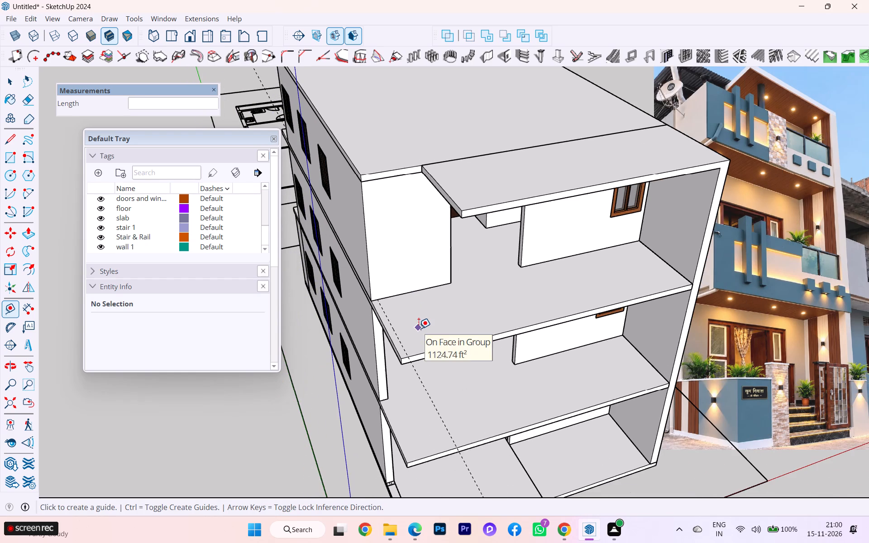
scroll(423, 325, "up", 1)
scroll(424, 325, "down", 3)
scroll(424, 325, "up", 2)
scroll(424, 325, "down", 2)
scroll(424, 325, "up", 6)
left_click(439, 378)
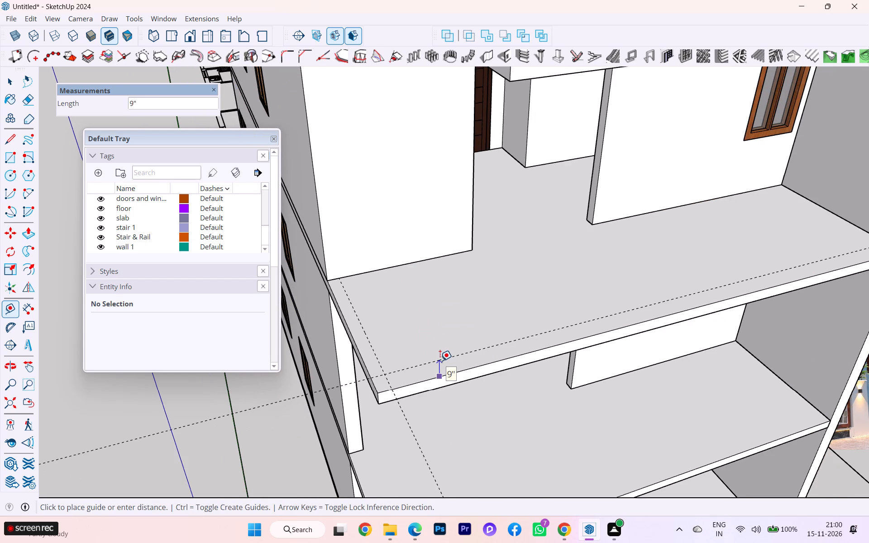
key("6")
key("Return")
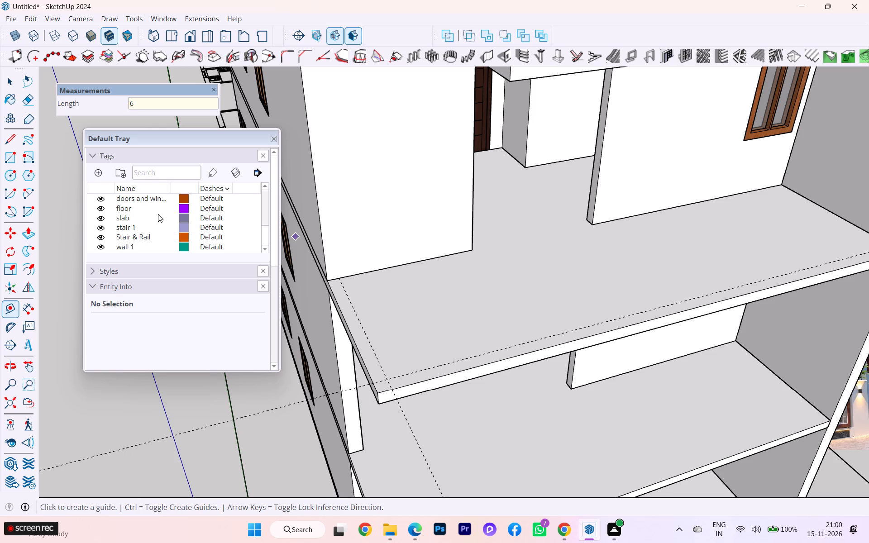
Draw a 6" by 7' 3 1/2" rectangle along the balcony slab's side edge, from the wall corner to the side guide at the front edge.
key("r")
key("Return")
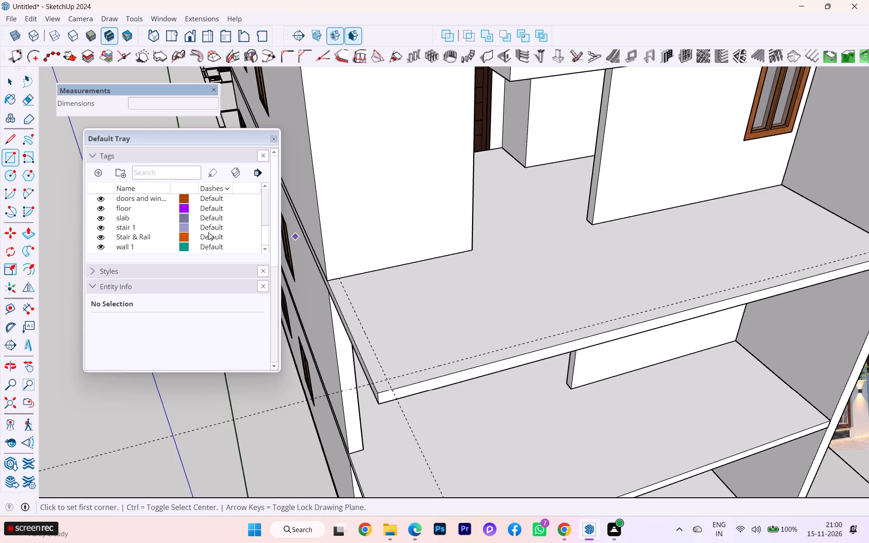
scroll(326, 287, "up", 2)
left_click(329, 281)
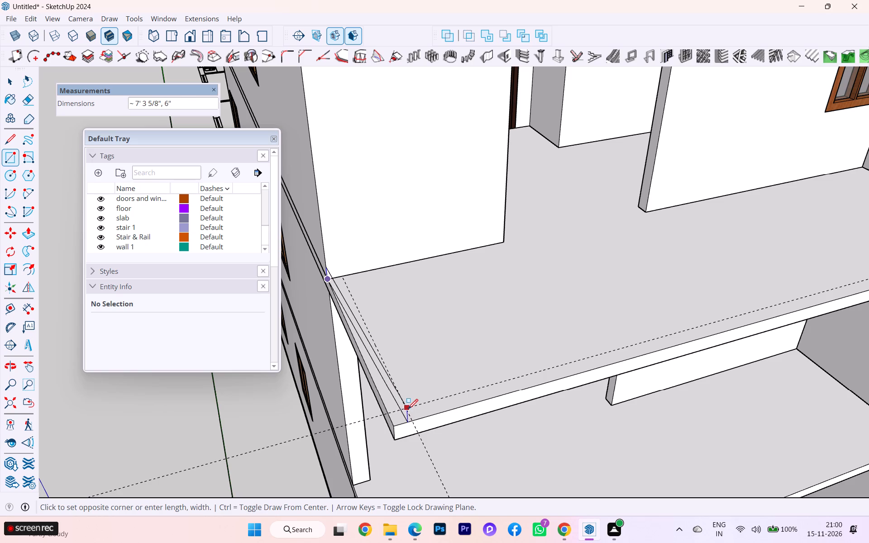
left_click(411, 423)
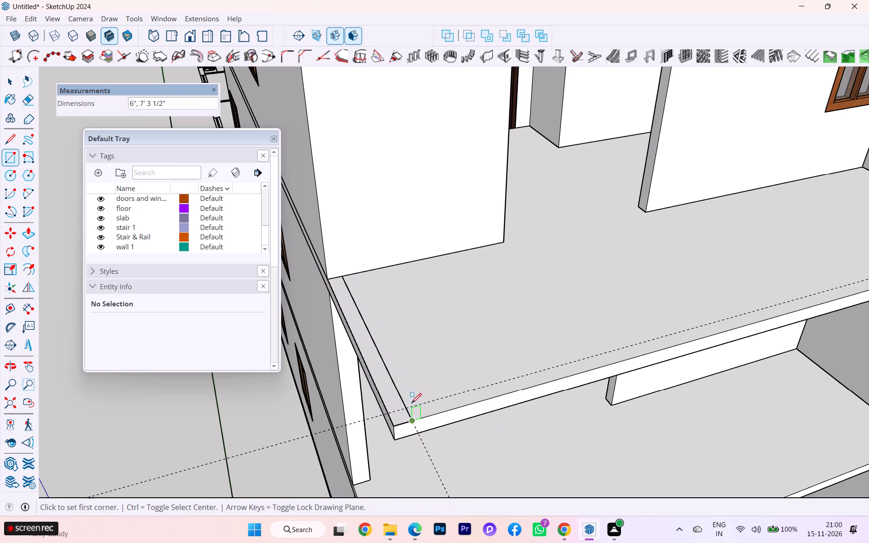
Make the strip rectangle on the balcony slab a group and open that group for editing.
left_click(11, 82)
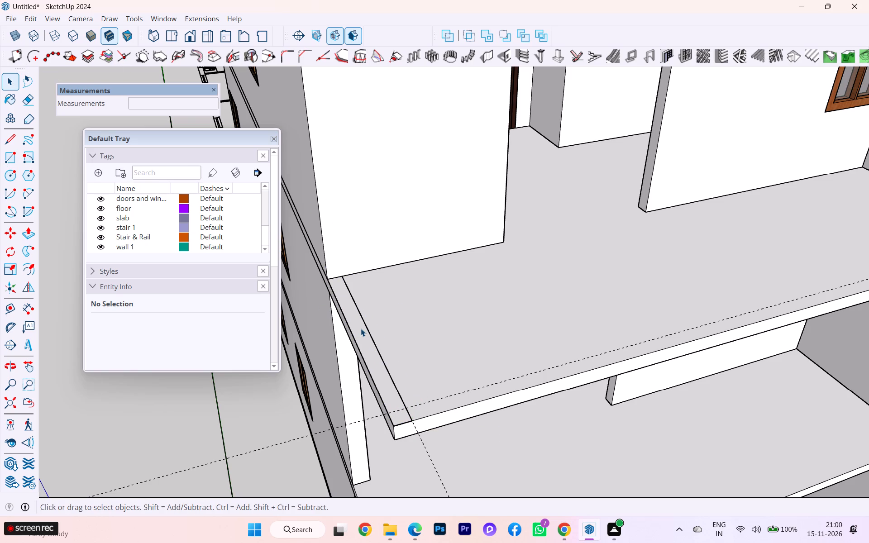
double_click(361, 329)
right_click(361, 329)
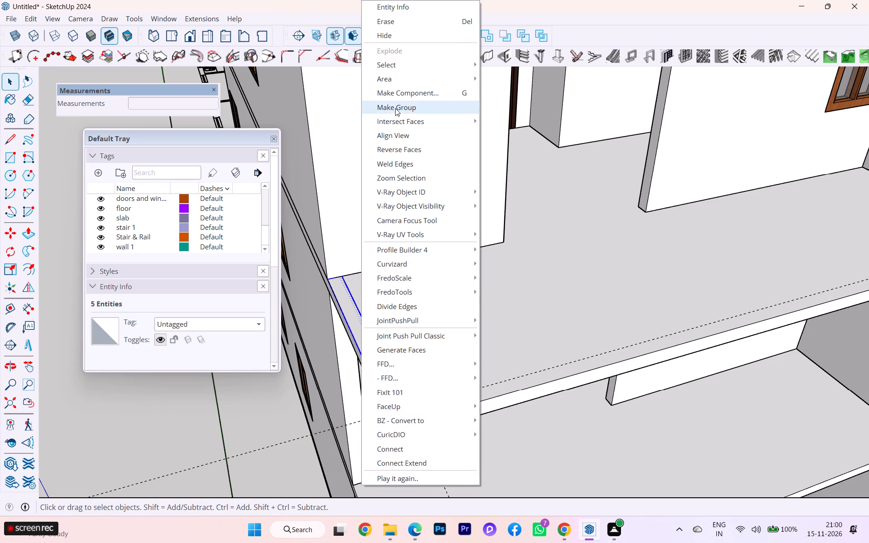
left_click(395, 108)
double_click(367, 346)
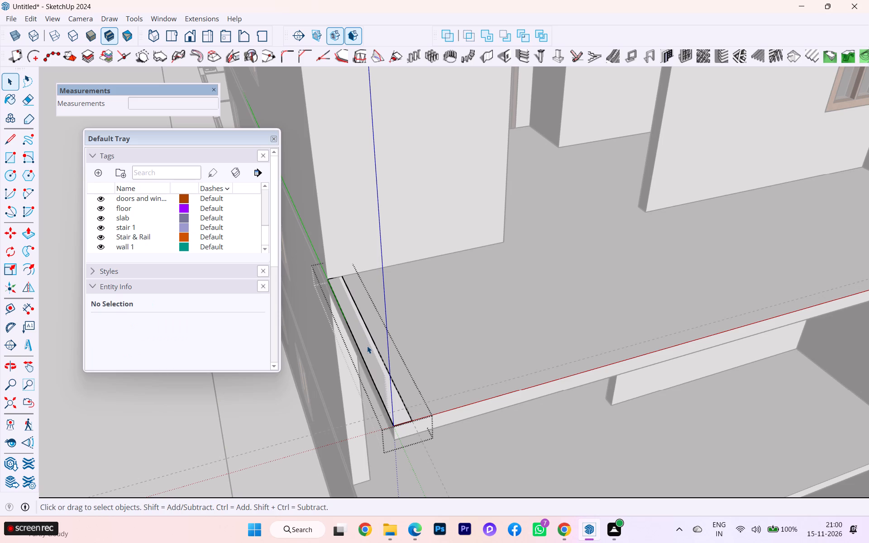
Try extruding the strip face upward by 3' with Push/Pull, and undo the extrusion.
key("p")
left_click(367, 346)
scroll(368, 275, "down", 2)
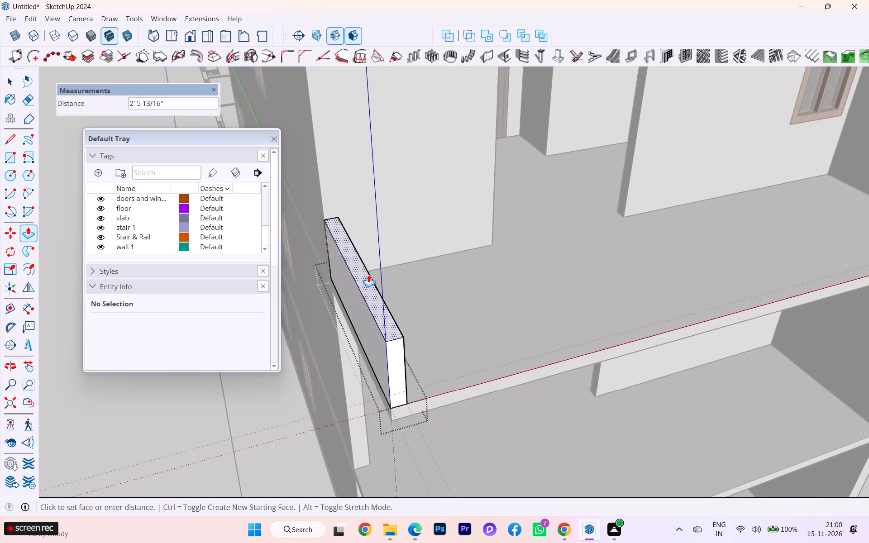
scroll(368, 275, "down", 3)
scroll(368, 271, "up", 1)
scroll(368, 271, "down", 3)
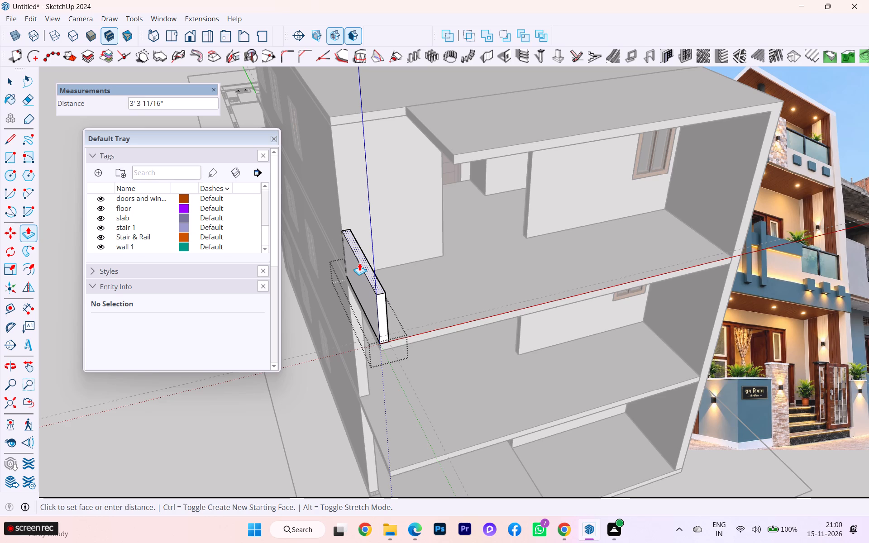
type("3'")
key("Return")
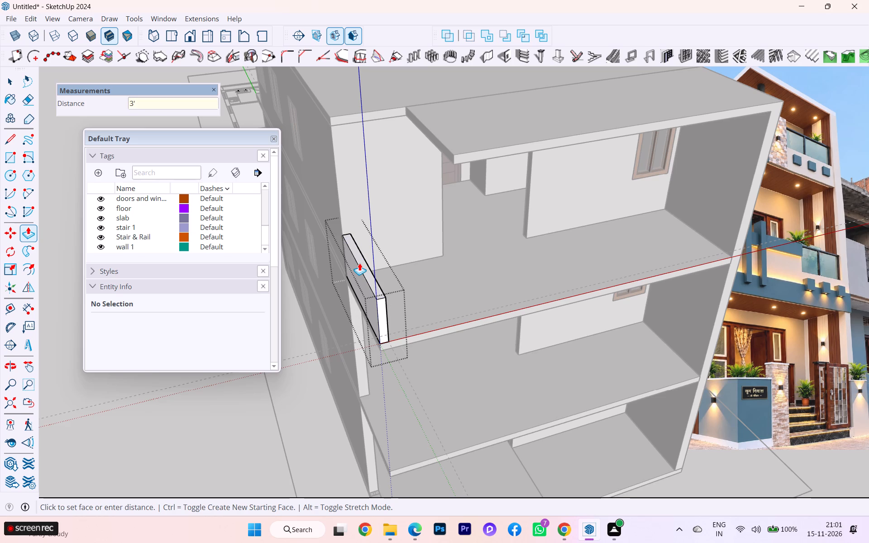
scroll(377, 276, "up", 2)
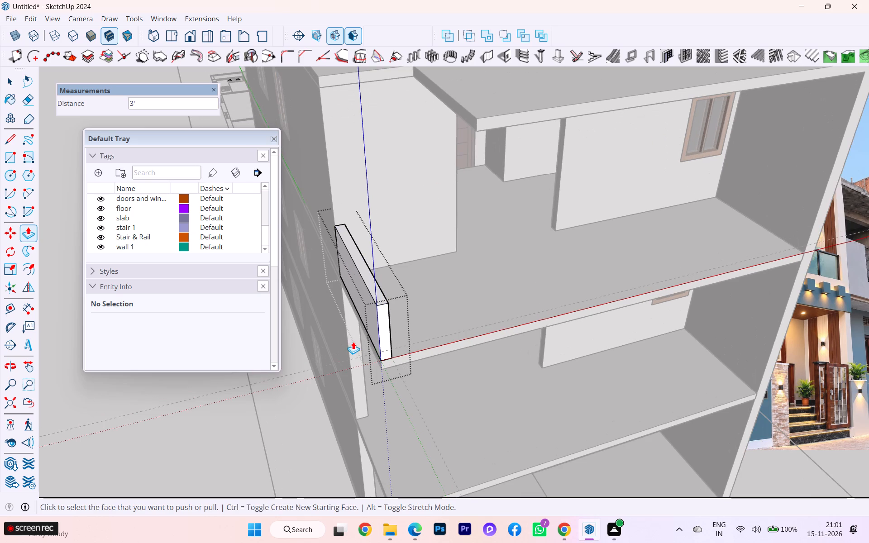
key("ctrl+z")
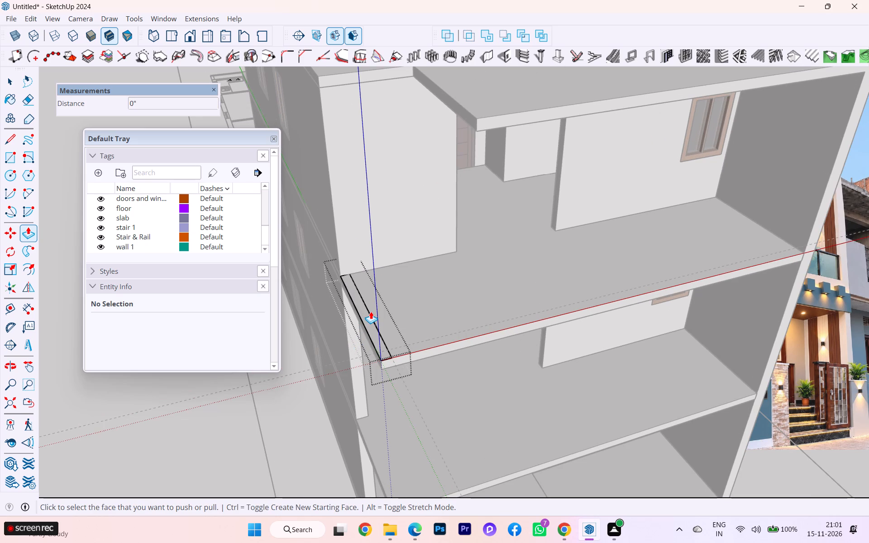
Extrude the strip face upward 3' to form the balcony's side parapet wall.
left_click(371, 311)
left_click(367, 319)
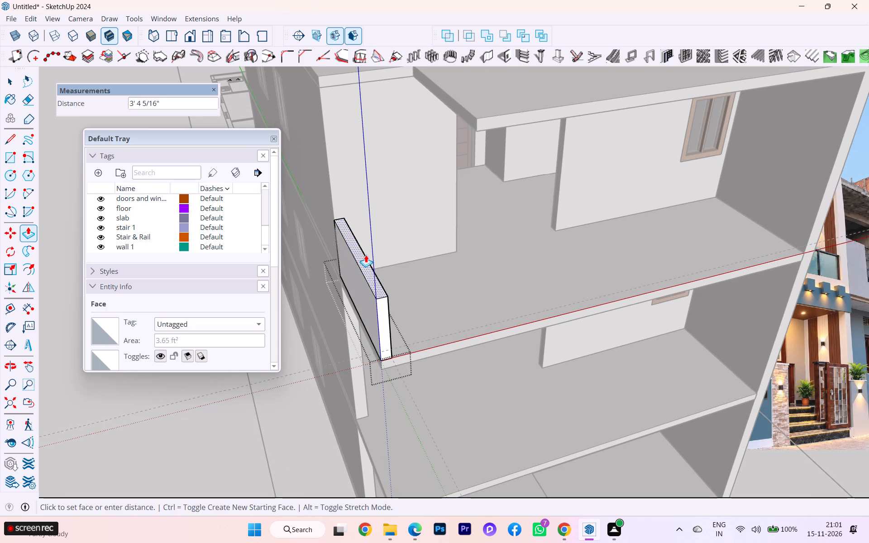
type("3'")
key("Return")
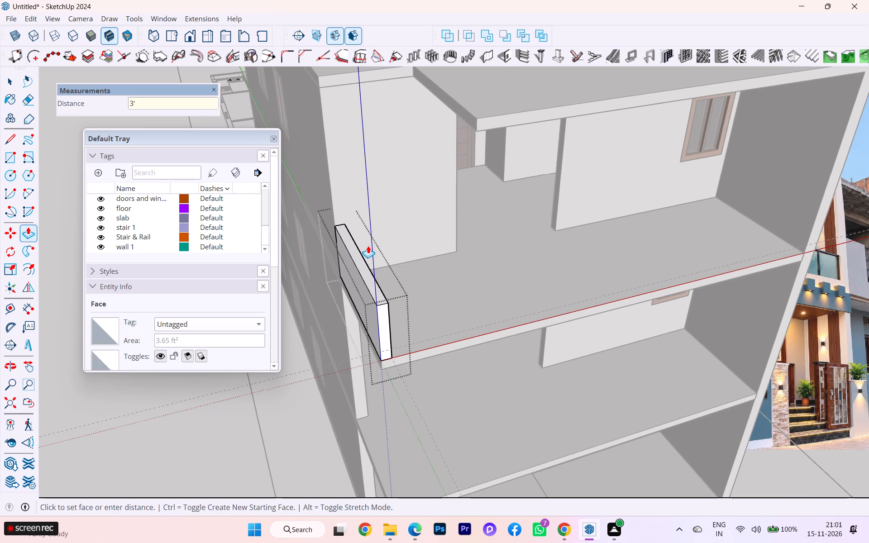
Inspect the new side parapet wall from the opposite side of the house.
scroll(413, 324, "down", 1)
middle_click_drag(415, 320, 102, 302)
scroll(503, 292, "down", 3)
scroll(514, 295, "up", 1)
scroll(528, 299, "down", 1)
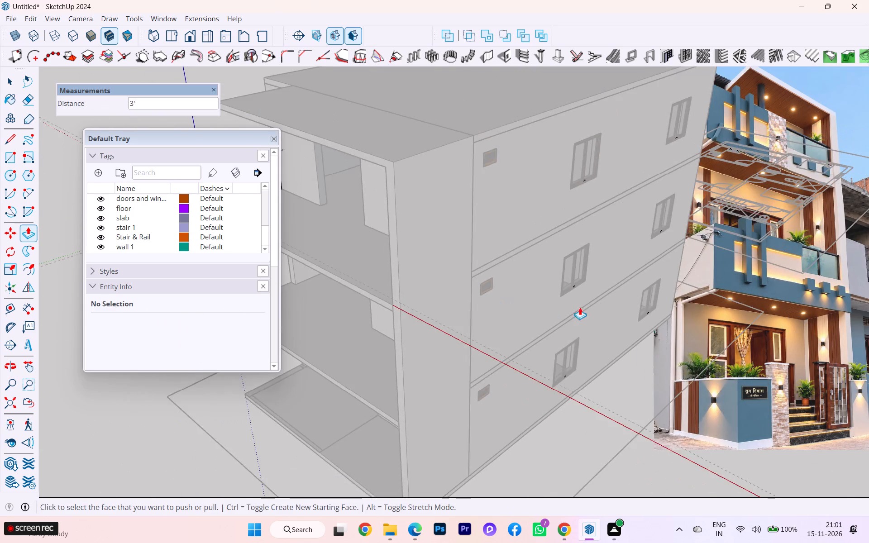
scroll(580, 307, "down", 6)
scroll(417, 245, "up", 2)
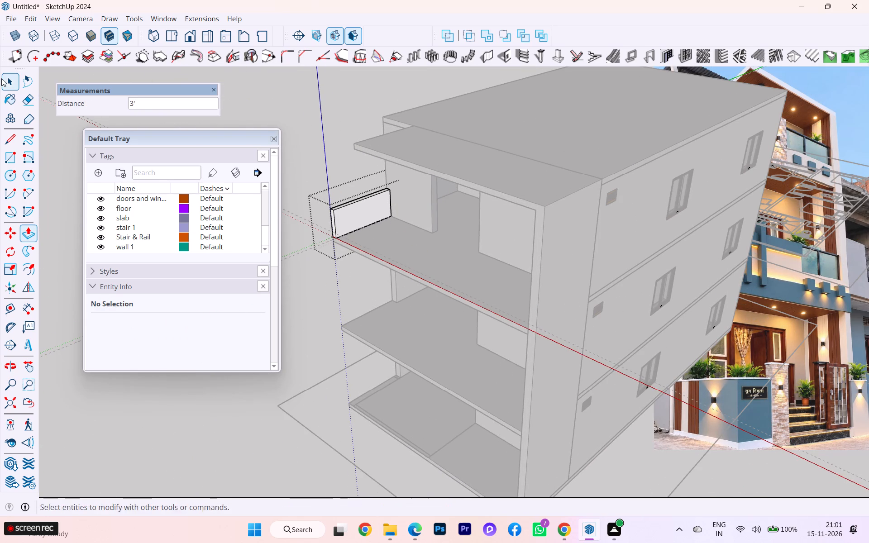
Inside the balcony's side parapet group, copy the inner face's front vertical edge 6" inward along the green axis.
left_click(1, 78)
left_click(301, 299)
scroll(323, 248, "down", 1)
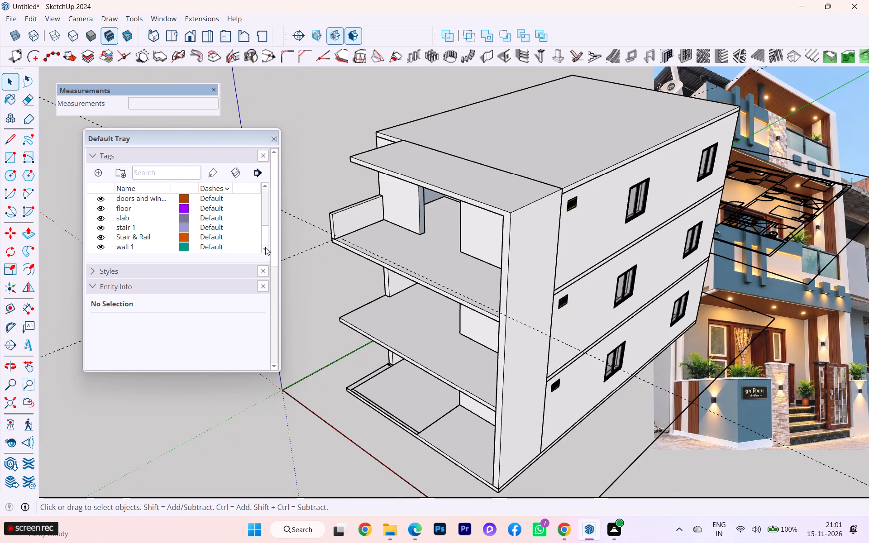
scroll(265, 247, "up", 1)
scroll(265, 247, "down", 5)
scroll(265, 247, "up", 1)
scroll(265, 247, "down", 1)
scroll(343, 254, "down", 4)
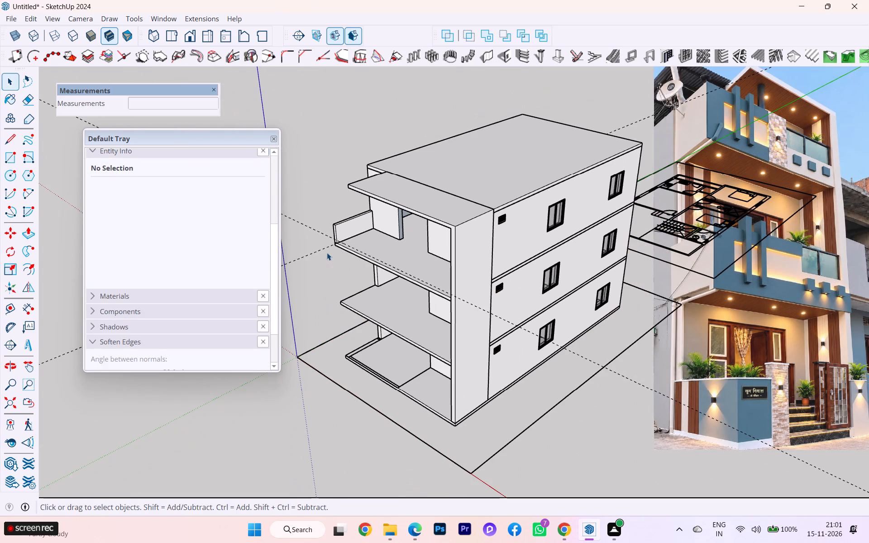
scroll(329, 247, "up", 12)
scroll(329, 260, "down", 1)
scroll(329, 261, "up", 4)
scroll(326, 276, "down", 1)
scroll(326, 276, "up", 1)
left_click(311, 233)
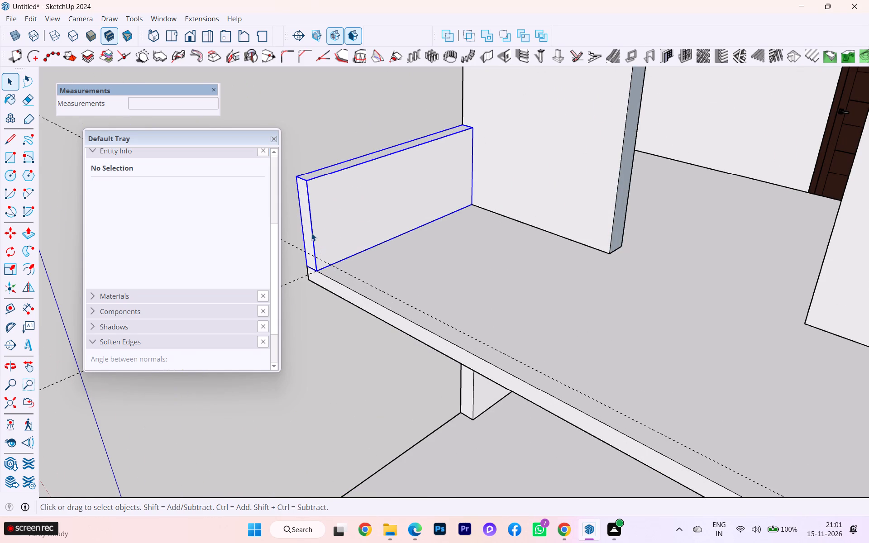
double_click(311, 233)
left_click(313, 230)
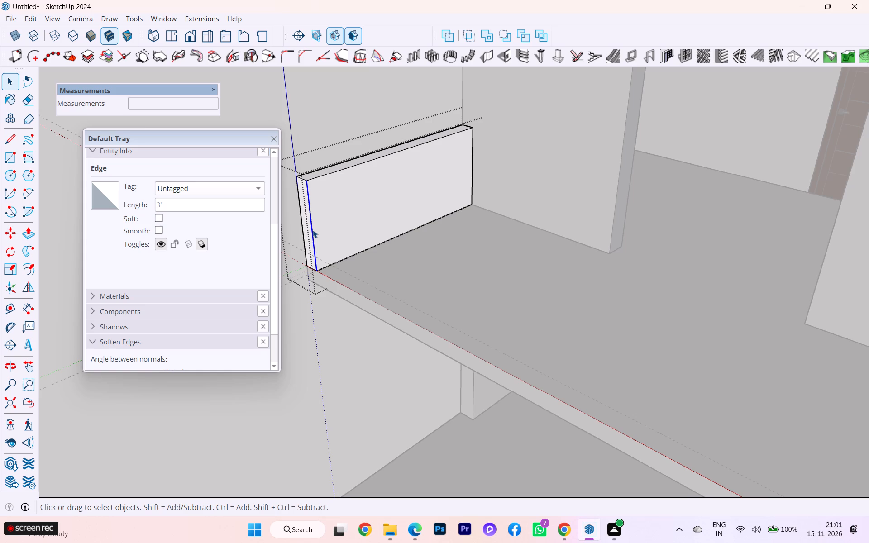
key("m")
key("Return")
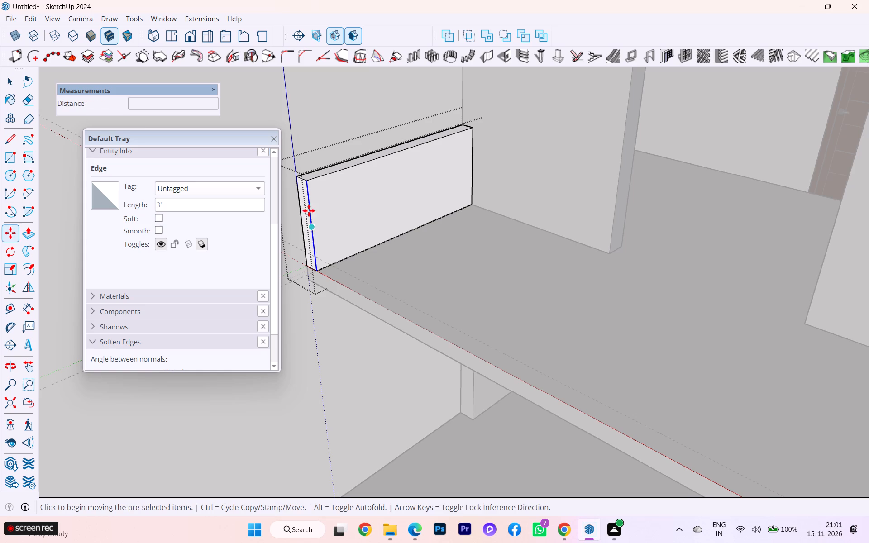
key("m")
key("Return")
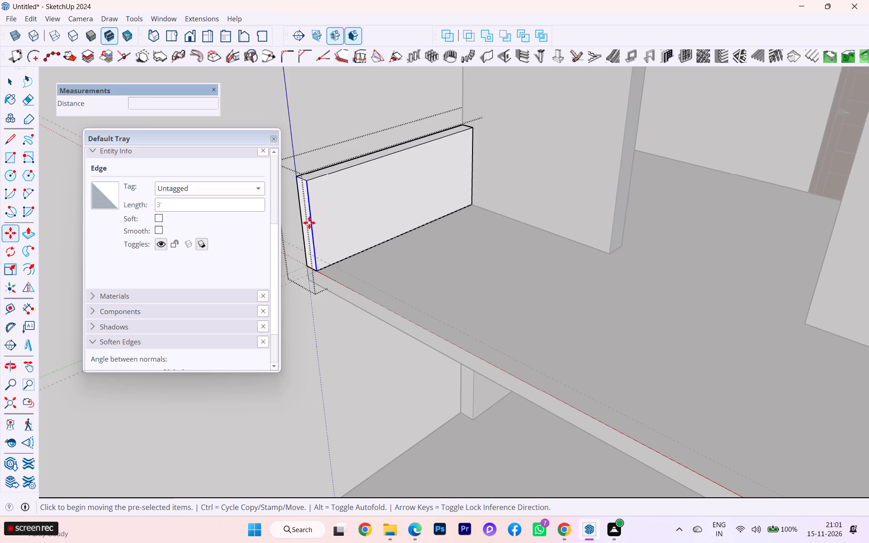
left_click(309, 223)
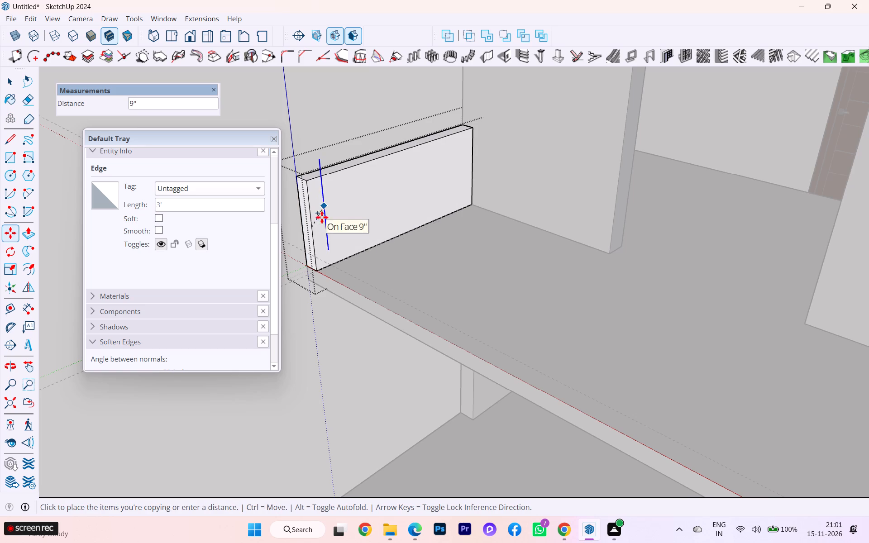
key("Left")
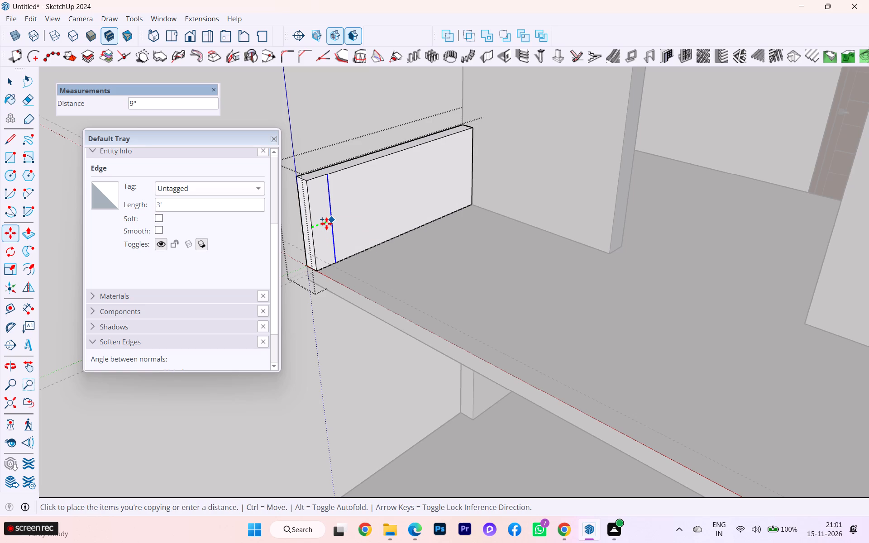
key("6")
key("Return")
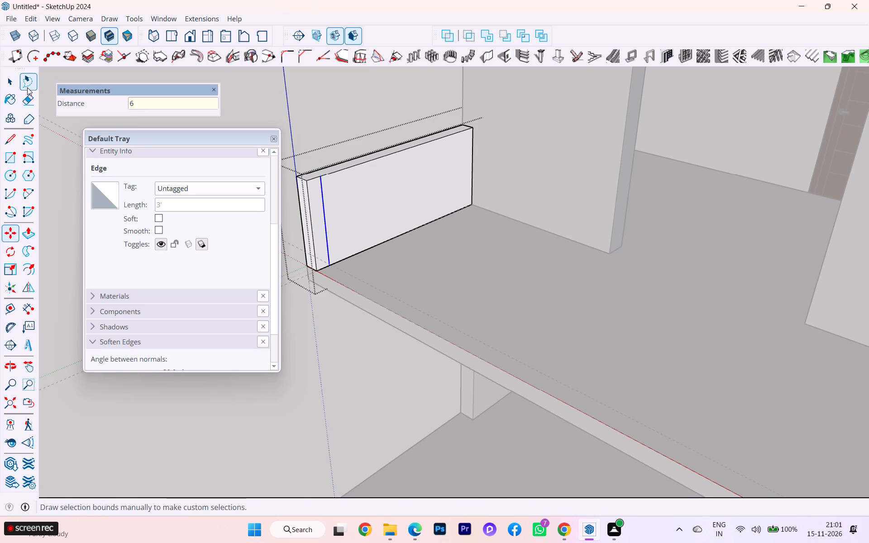
Extrude the 6" strip face about 17' 11" along the balcony's front edge to form the front parapet, and leave the group.
left_click(10, 82)
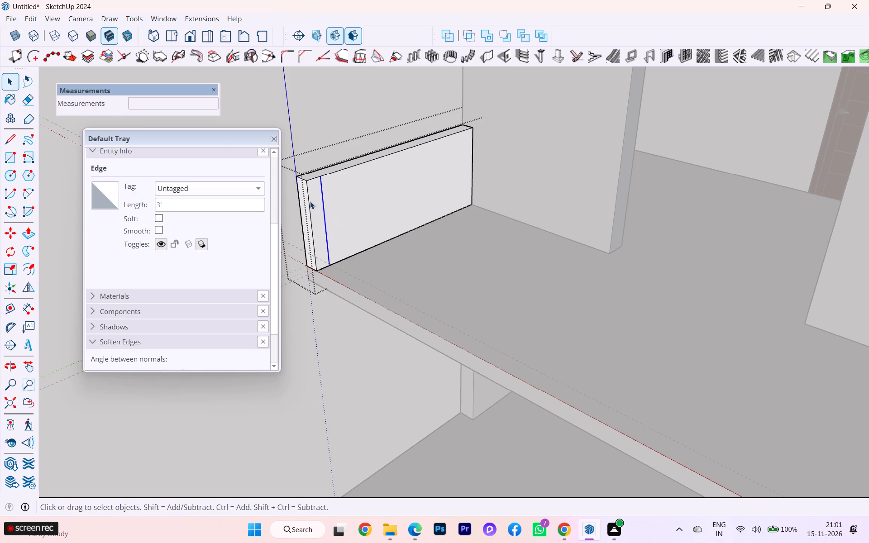
left_click(313, 194)
key("p")
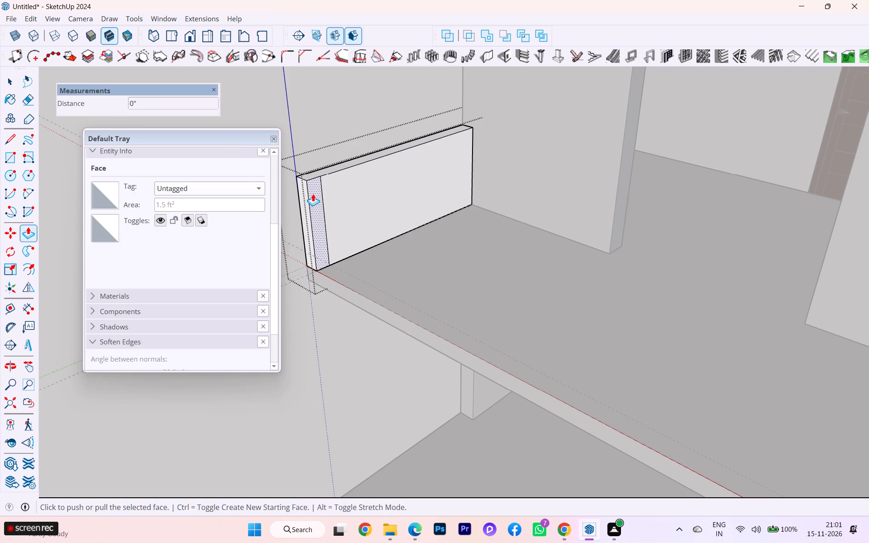
left_click(313, 194)
scroll(375, 218, "down", 3)
scroll(368, 218, "up", 1)
scroll(368, 218, "down", 6)
scroll(348, 206, "up", 2)
scroll(348, 206, "down", 5)
scroll(348, 206, "up", 2)
scroll(348, 206, "down", 6)
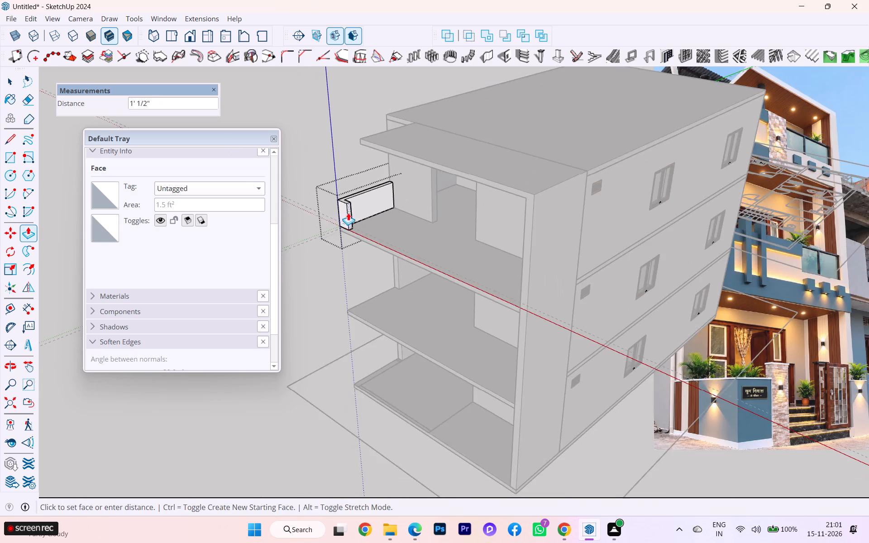
scroll(348, 213, "down", 8)
scroll(348, 213, "up", 3)
scroll(348, 213, "down", 1)
middle_click_drag(364, 220, 505, 231)
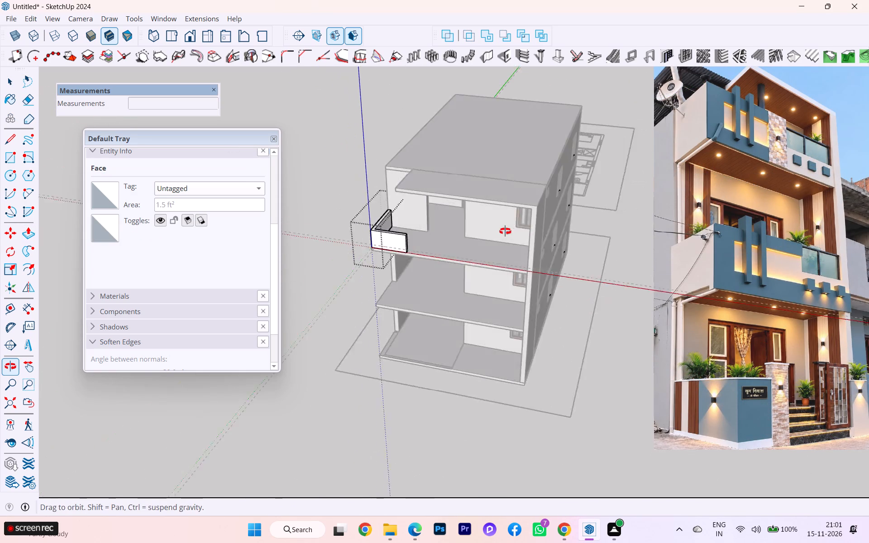
middle_click_drag(505, 231, 616, 224)
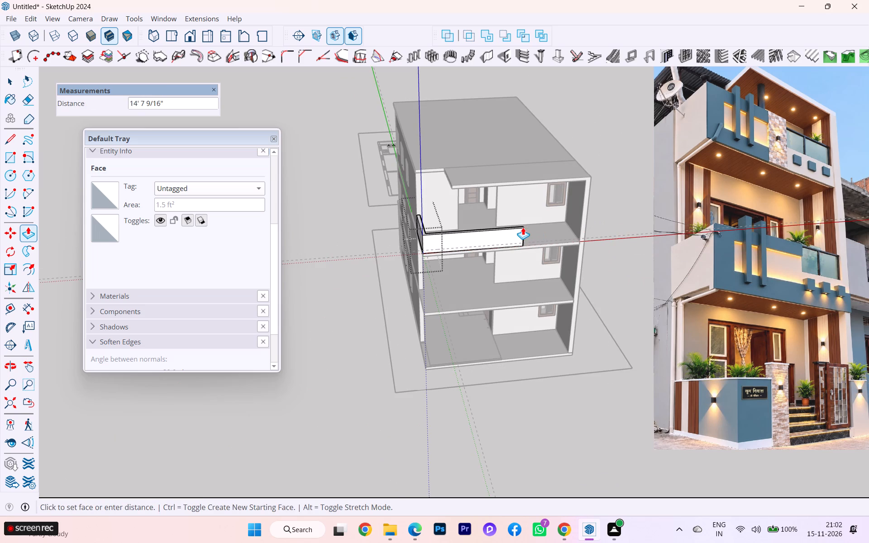
scroll(508, 227, "up", 1)
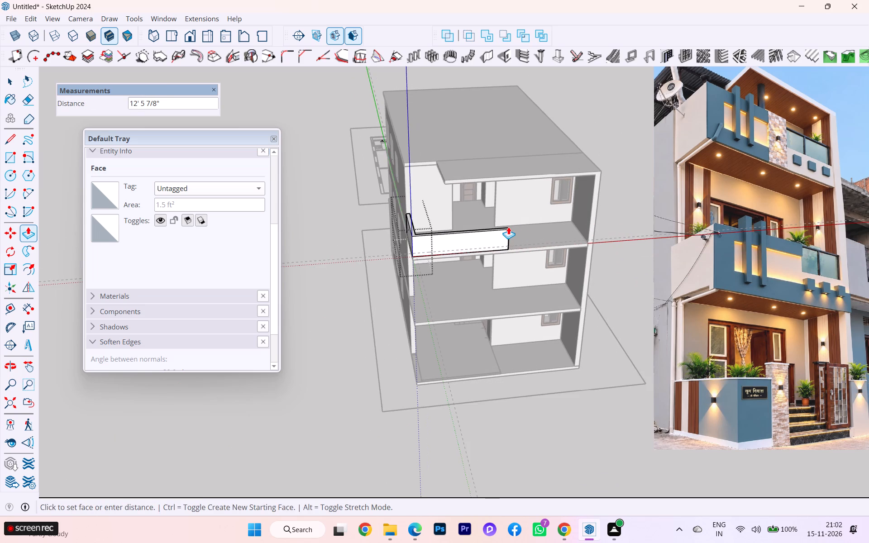
scroll(508, 227, "up", 4)
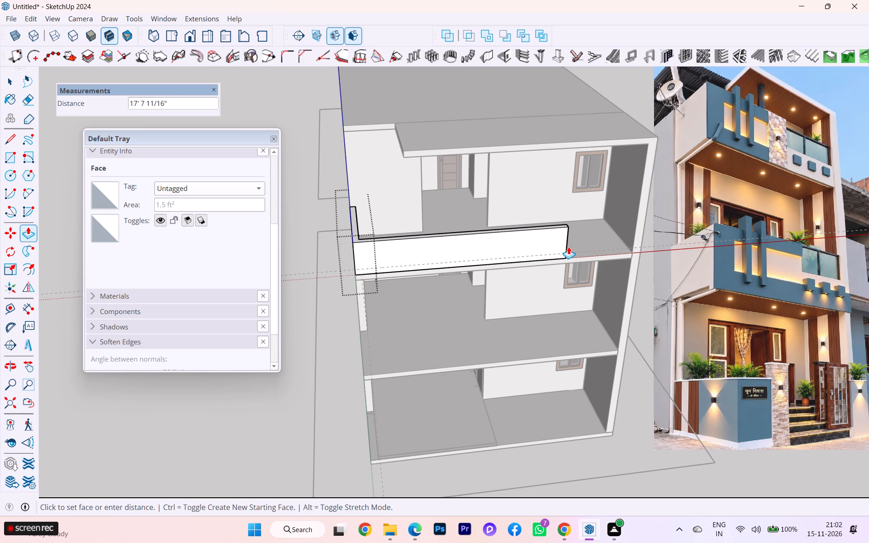
left_click(571, 247)
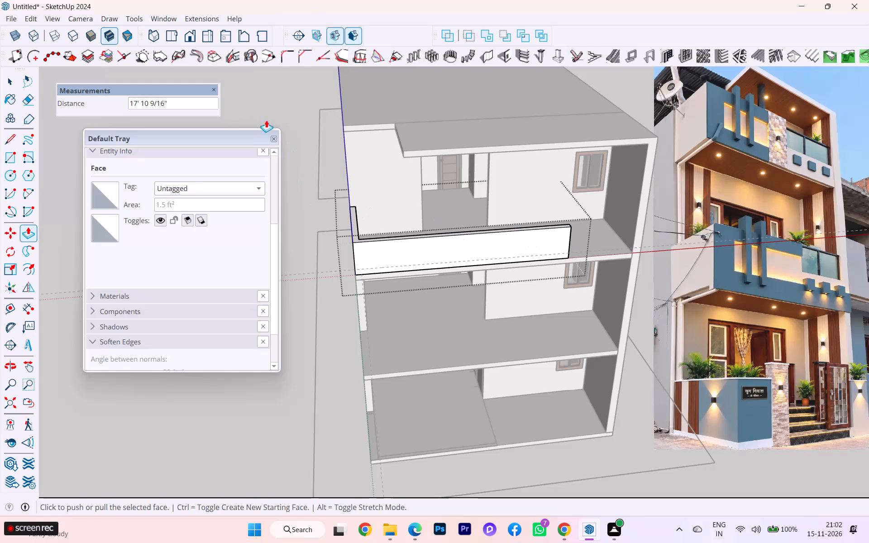
left_click(16, 73)
left_click(270, 365)
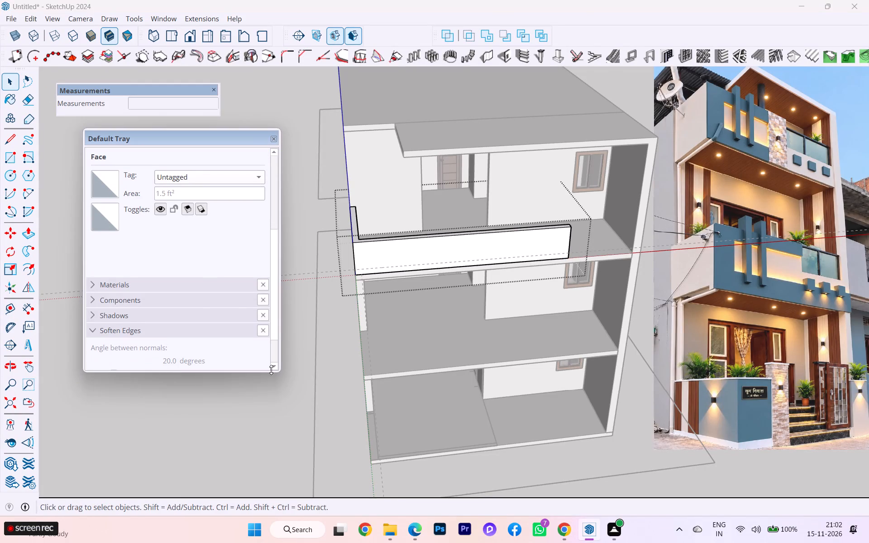
left_click(166, 425)
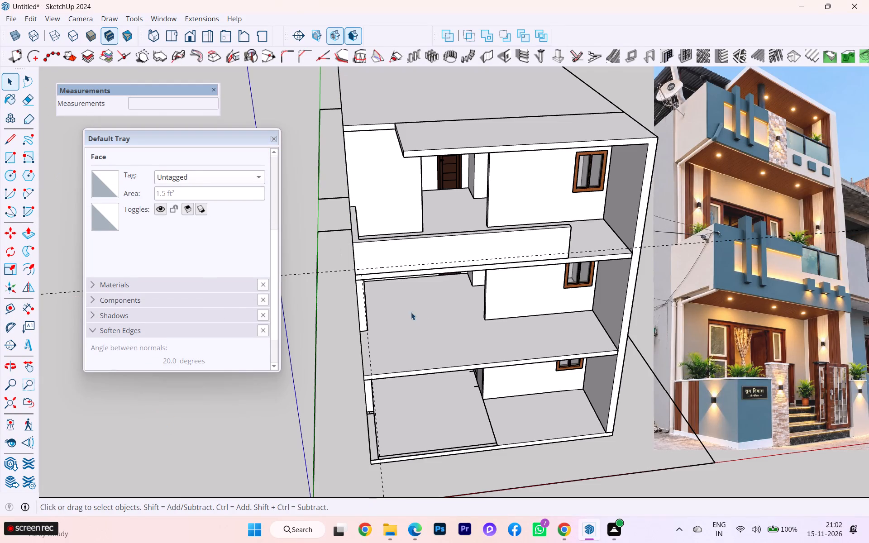
Copy the L-shaped parapet group 10' 6" straight down onto the balcony slab one floor below.
left_click(430, 254)
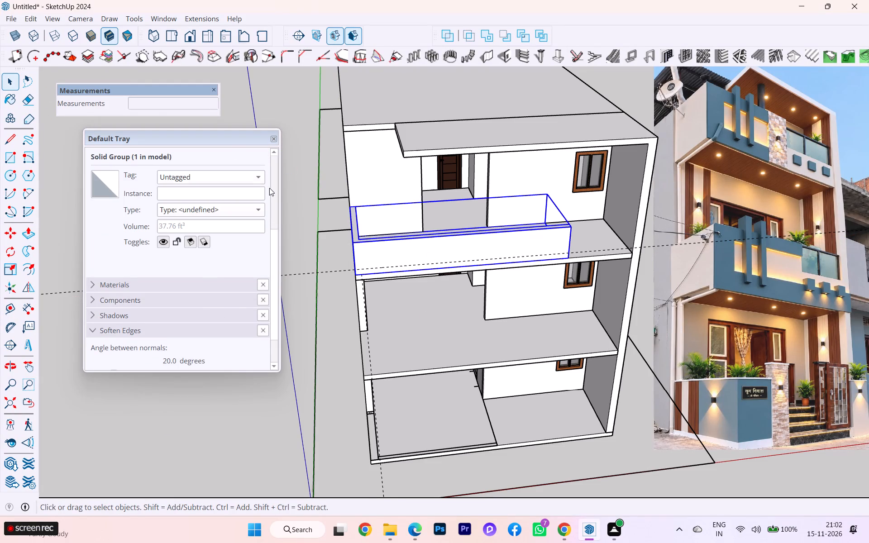
key("m")
key("Return")
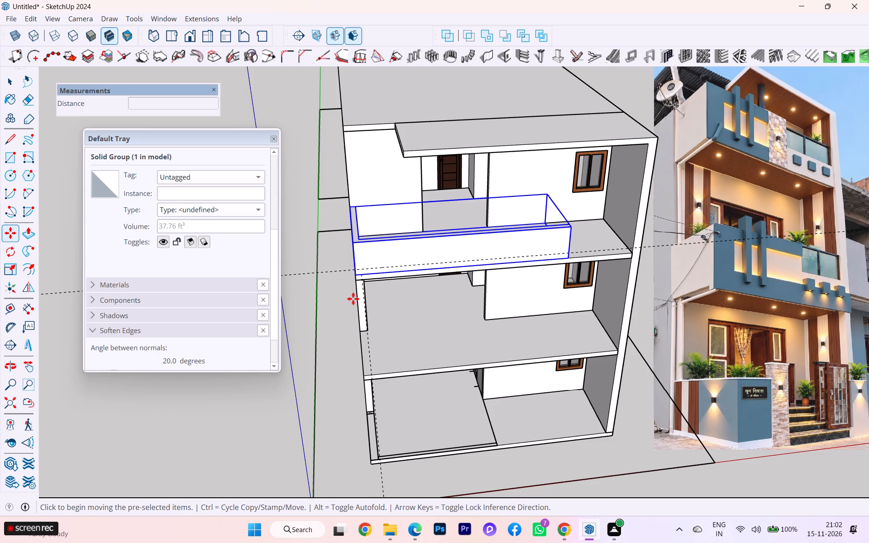
scroll(341, 305, "up", 3)
scroll(363, 267, "down", 3)
scroll(362, 267, "up", 1)
scroll(353, 264, "down", 2)
scroll(352, 264, "up", 1)
scroll(352, 264, "down", 3)
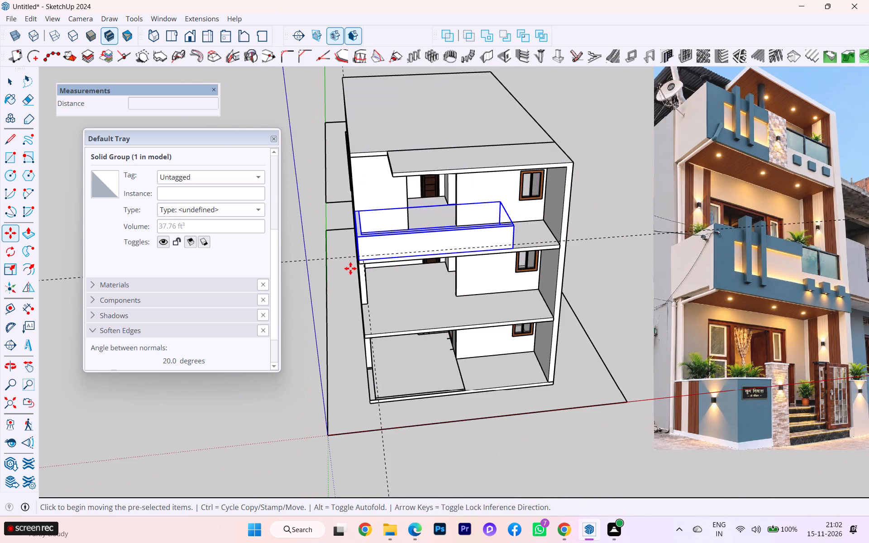
scroll(366, 291, "up", 2)
scroll(399, 257, "up", 3)
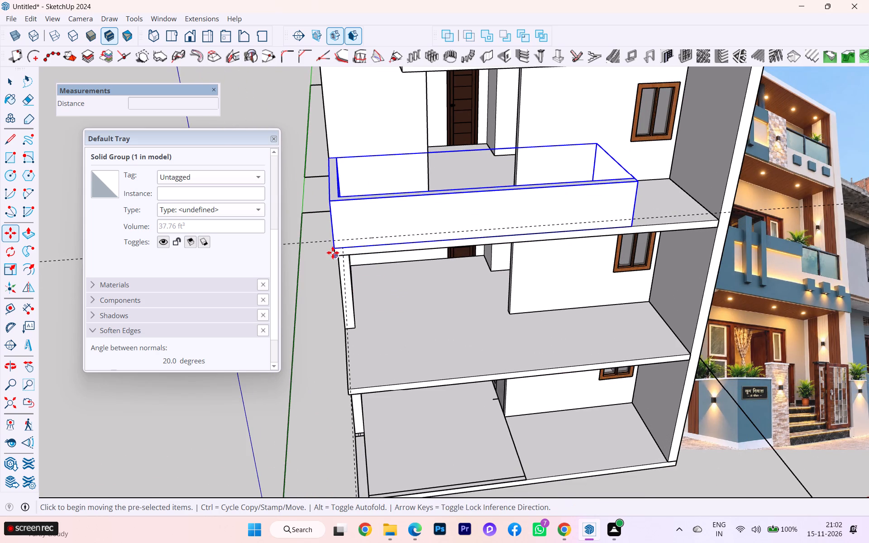
left_click(339, 248)
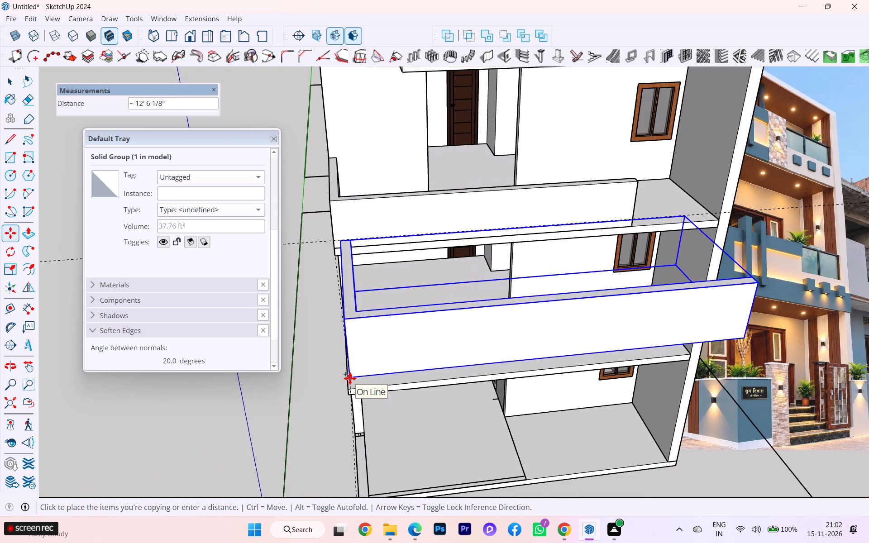
key("Up")
scroll(353, 389, "up", 3)
scroll(353, 389, "down", 1)
scroll(353, 389, "up", 10)
middle_click_drag(351, 388, 430, 365)
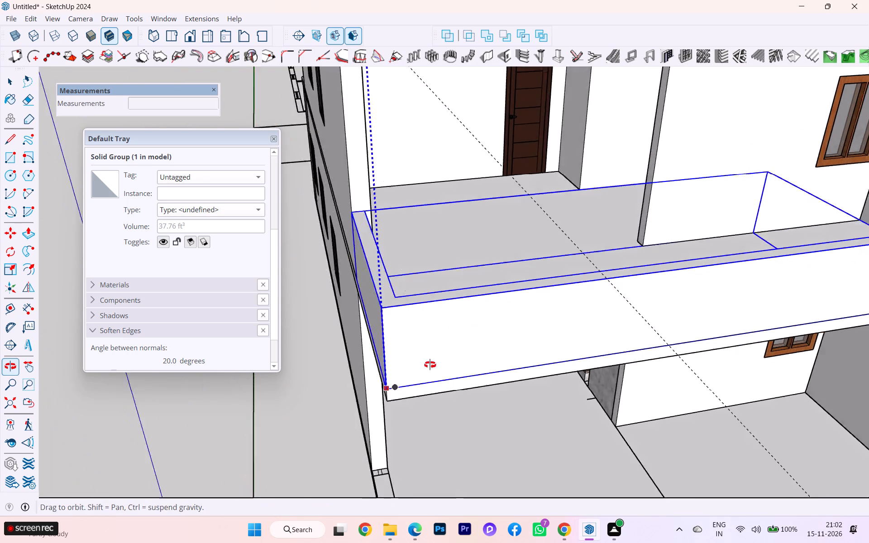
middle_click_drag(430, 365, 458, 355)
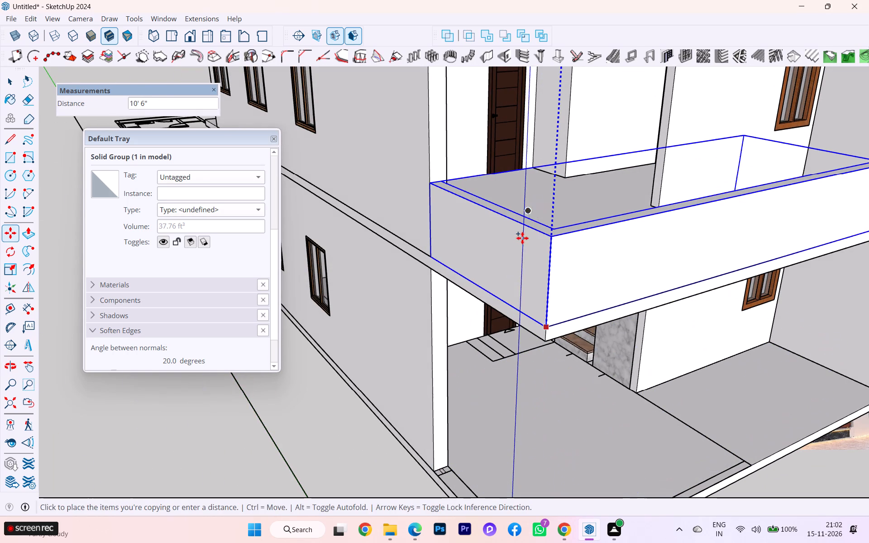
left_click(522, 243)
Examine the copied parapet and both balconies, including the open ends of the front parapets.
scroll(298, 223, "down", 1)
scroll(297, 223, "up", 2)
scroll(294, 227, "down", 7)
scroll(283, 241, "up", 1)
scroll(344, 263, "down", 1)
scroll(349, 266, "up", 2)
scroll(350, 267, "down", 1)
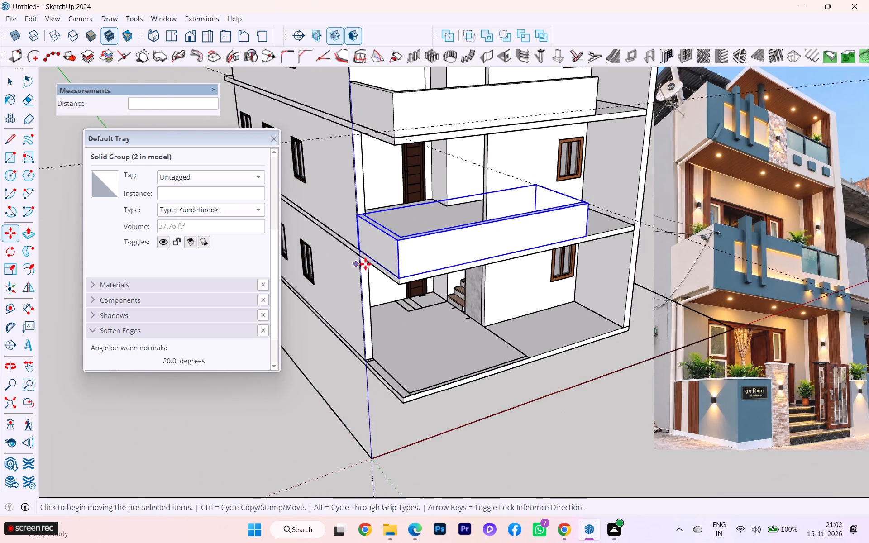
scroll(370, 263, "down", 5)
scroll(370, 268, "up", 2)
scroll(382, 271, "down", 4)
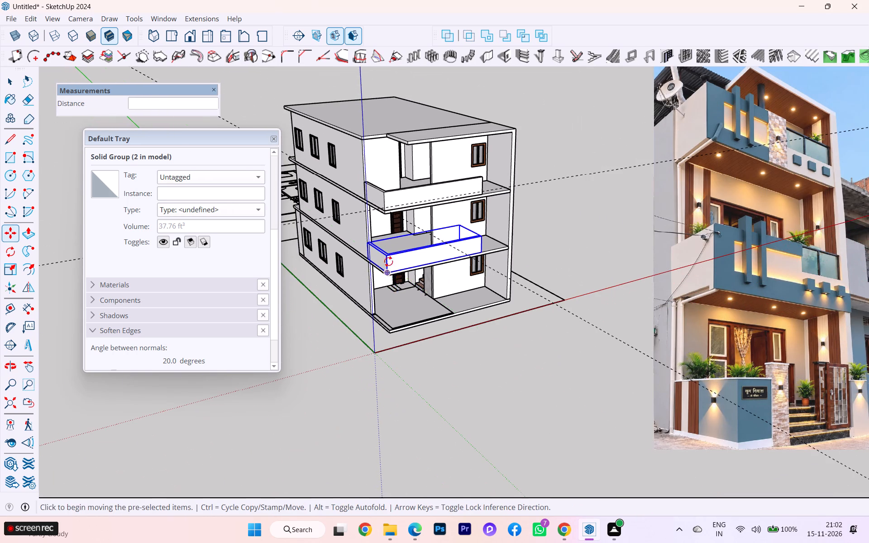
scroll(392, 174, "up", 2)
scroll(392, 174, "down", 1)
scroll(392, 174, "up", 1)
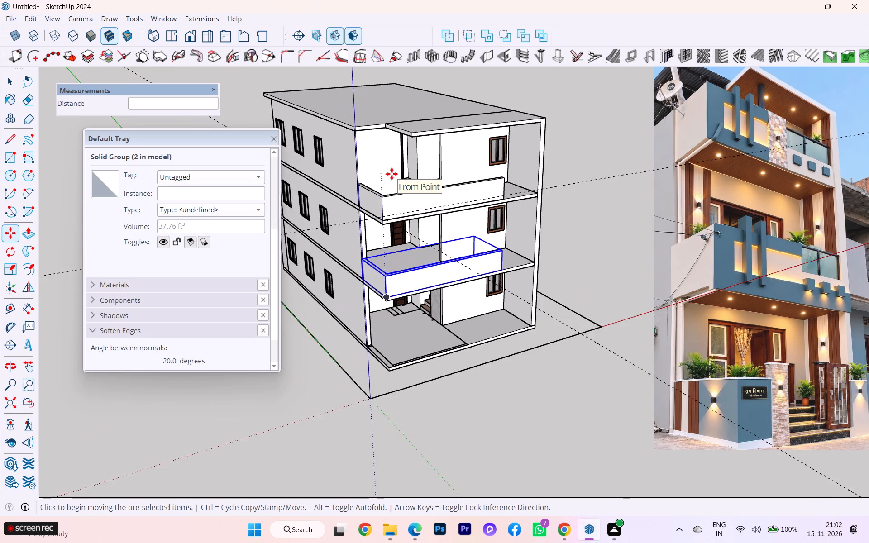
scroll(392, 174, "up", 2)
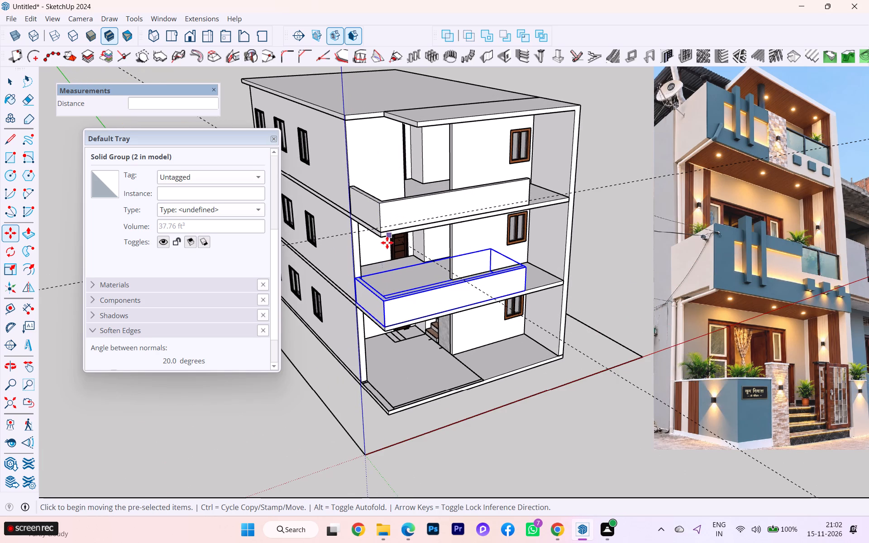
scroll(387, 243, "up", 5)
scroll(399, 269, "down", 2)
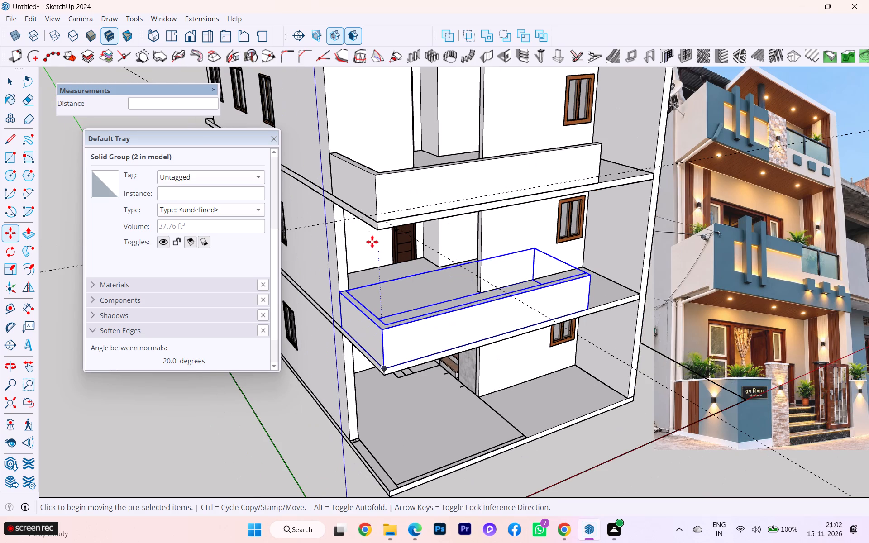
scroll(376, 210, "down", 4)
scroll(376, 210, "up", 1)
scroll(380, 218, "down", 10)
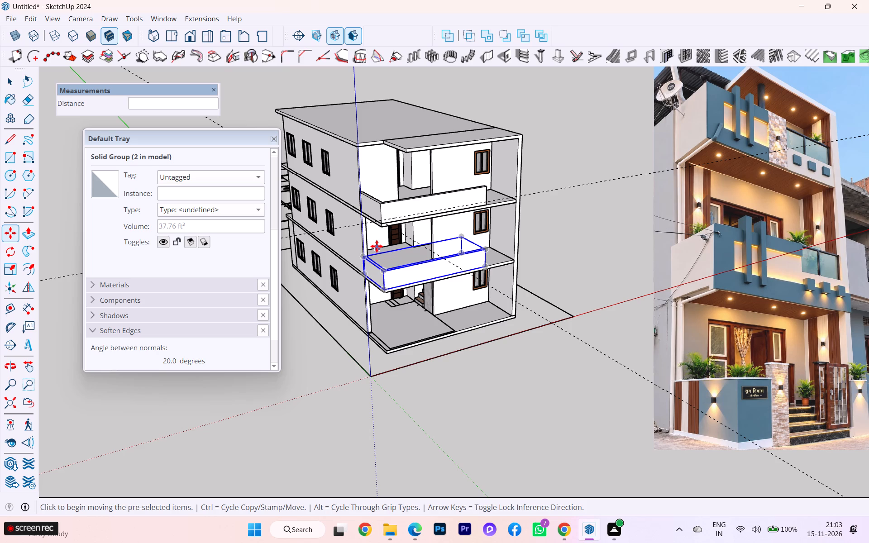
scroll(377, 246, "up", 2)
scroll(377, 246, "down", 1)
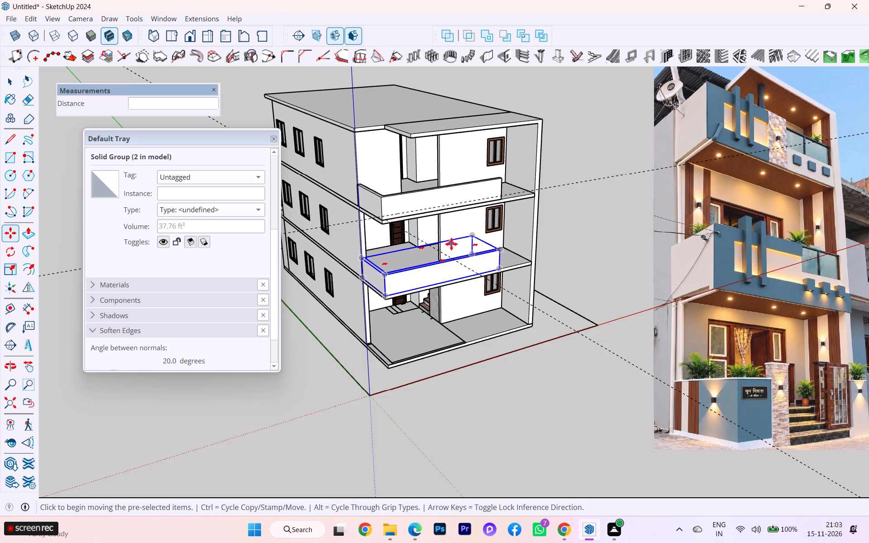
scroll(451, 244, "up", 3)
scroll(451, 244, "down", 1)
scroll(451, 244, "up", 4)
scroll(451, 244, "down", 1)
scroll(451, 244, "up", 6)
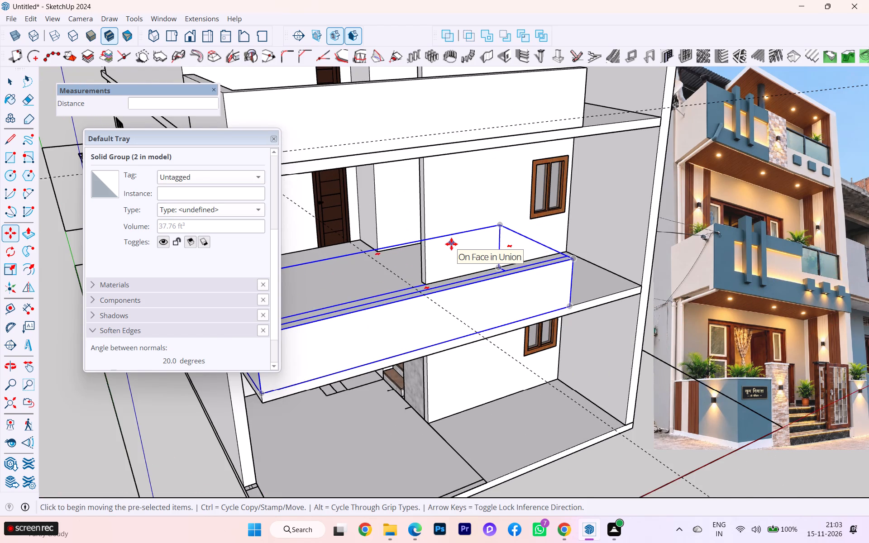
scroll(451, 244, "down", 1)
middle_click_drag(451, 244, 412, 238)
scroll(456, 236, "down", 2)
scroll(456, 236, "up", 1)
scroll(456, 236, "down", 2)
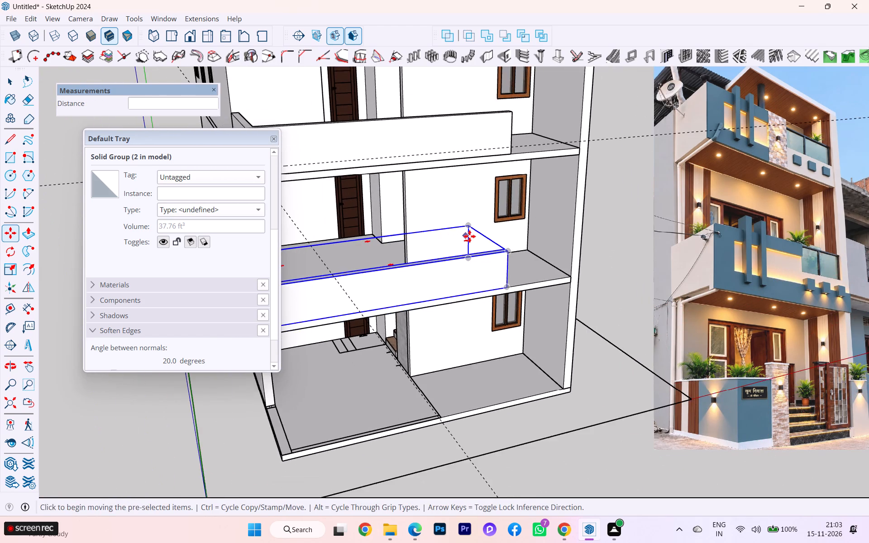
Clear the selection and examine the parapets on both balconies against the house front.
scroll(469, 236, "down", 3)
scroll(474, 238, "up", 1)
scroll(475, 238, "down", 1)
left_click(14, 80)
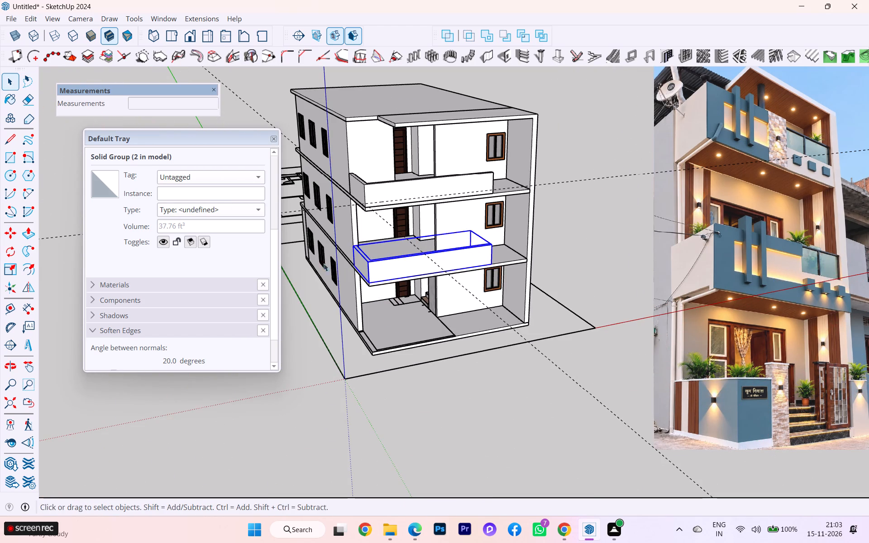
left_click(387, 379)
scroll(479, 246, "up", 2)
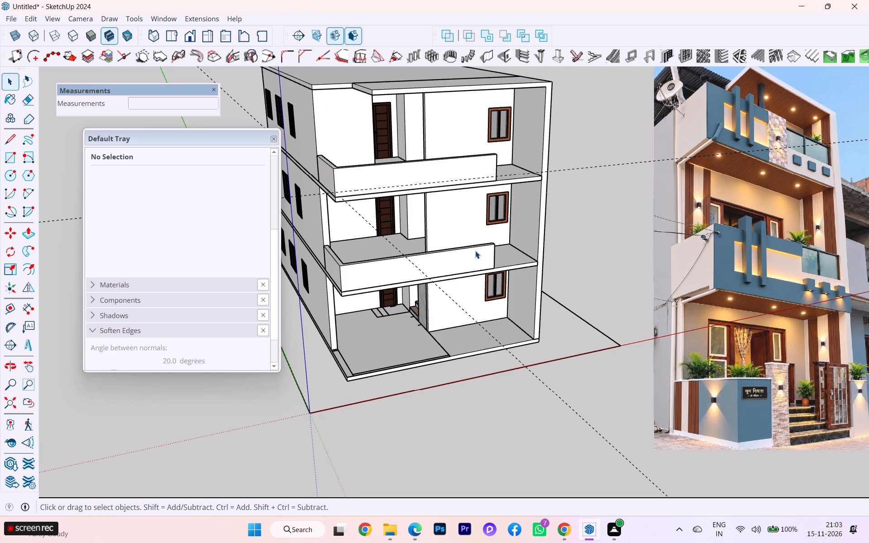
scroll(501, 242, "up", 1)
scroll(501, 242, "down", 2)
scroll(501, 242, "up", 6)
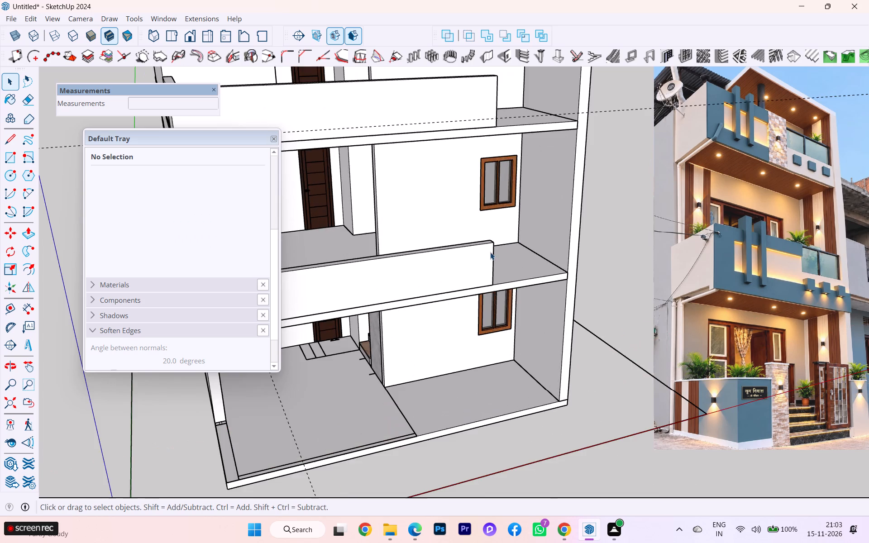
scroll(506, 299, "down", 5)
middle_click_drag(473, 321, 433, 321)
middle_click(362, 314)
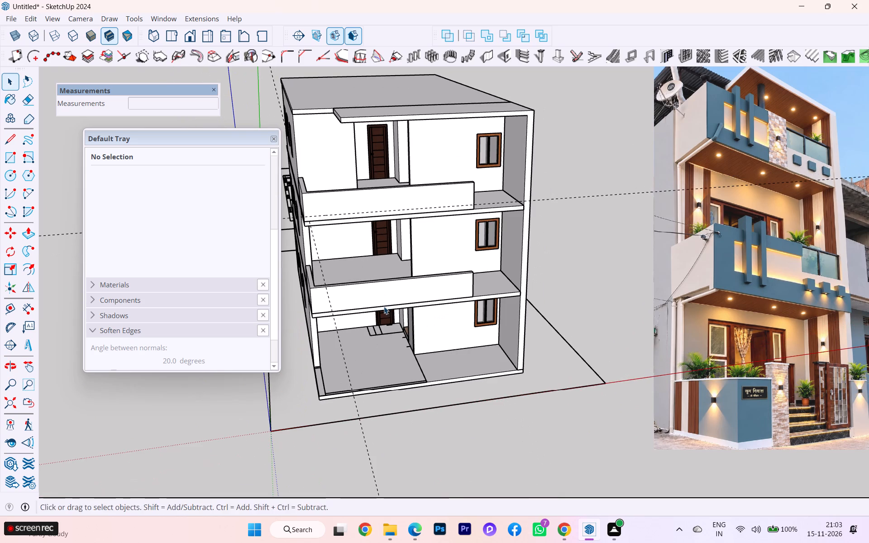
middle_click_drag(394, 305, 338, 296)
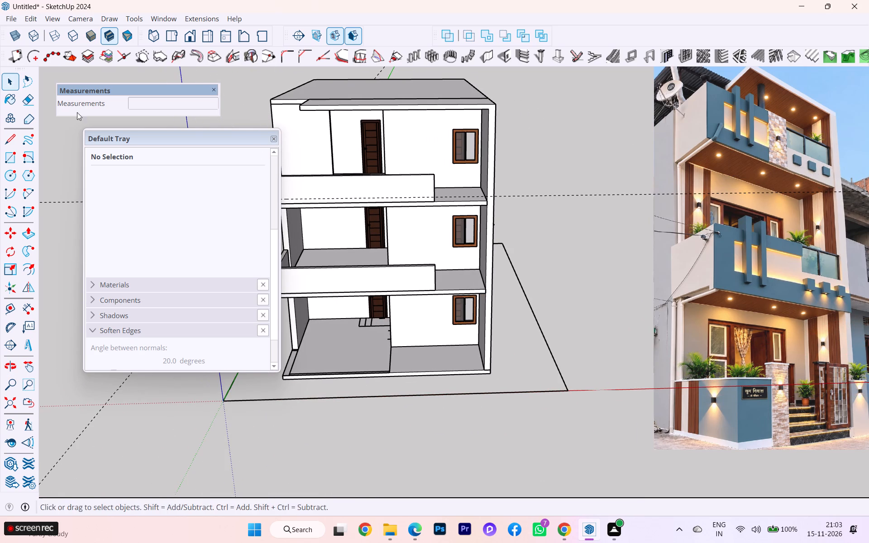
Delete all guide lines from the model.
left_click(33, 18)
left_click(76, 136)
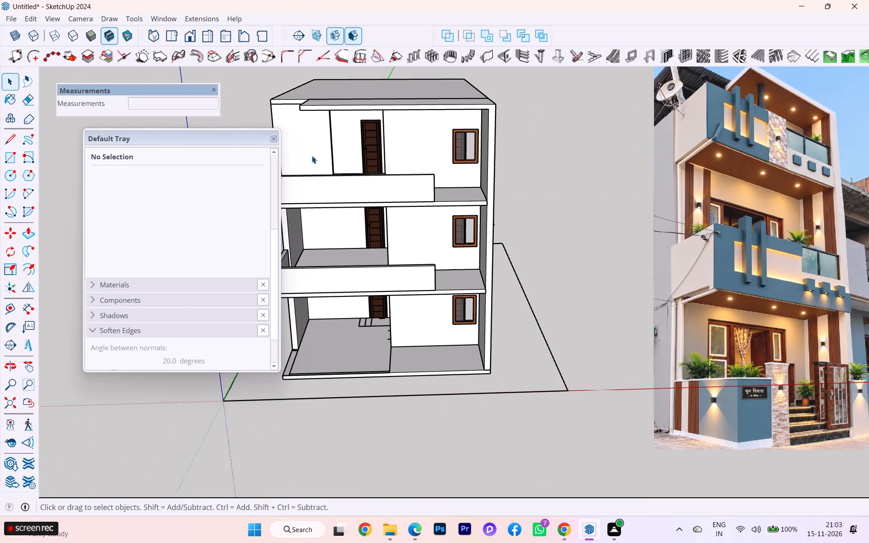
Inside the upper balcony's parapet group, copy the bottom edge of the front parapet's open end face 9" straight up.
scroll(484, 187, "up", 3)
scroll(401, 178, "up", 5)
scroll(406, 176, "down", 1)
scroll(406, 176, "up", 3)
middle_click_drag(405, 180, 383, 182)
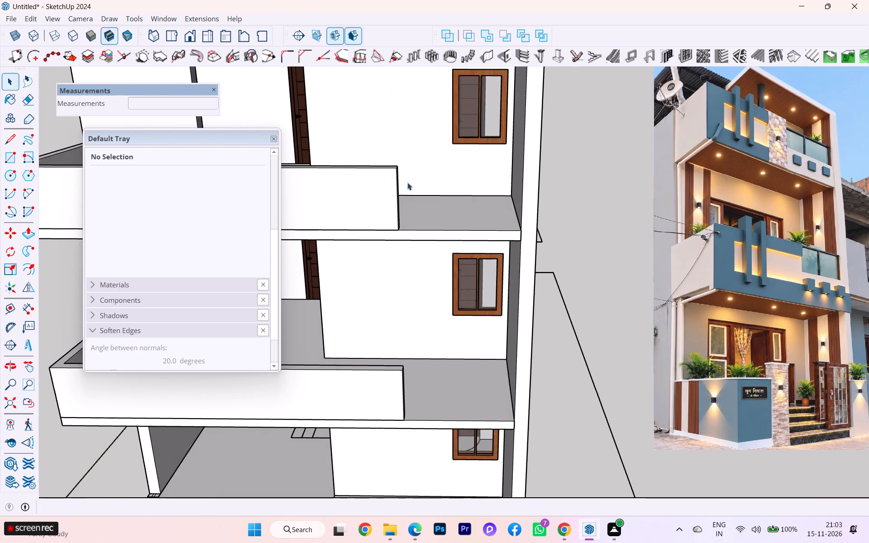
scroll(415, 174, "up", 8)
scroll(416, 171, "down", 1)
scroll(416, 171, "up", 2)
middle_click_drag(407, 178, 352, 190)
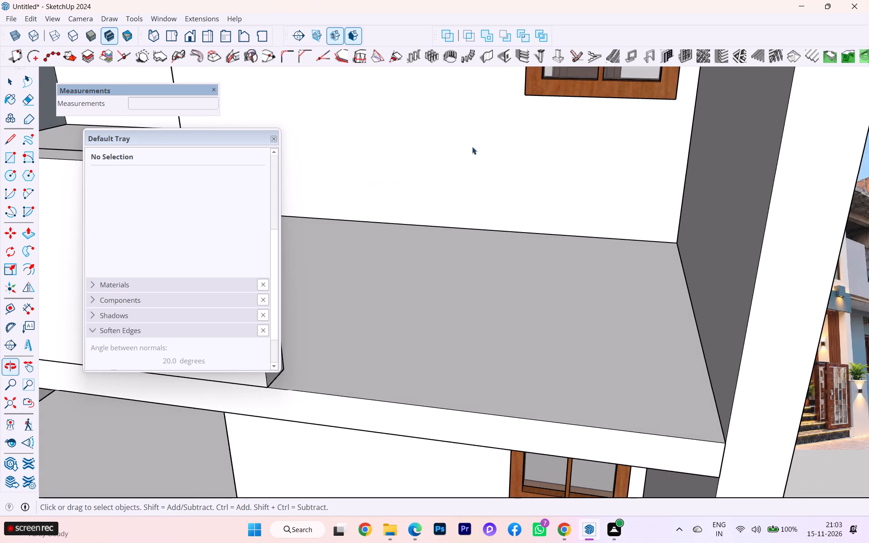
scroll(507, 144, "down", 9)
scroll(434, 148, "up", 3)
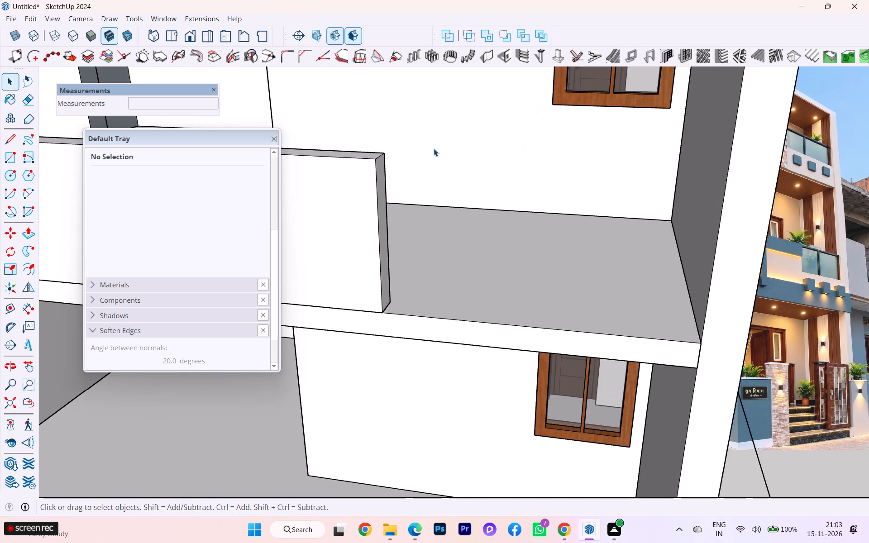
scroll(432, 154, "down", 1)
scroll(432, 154, "up", 1)
scroll(432, 154, "down", 2)
scroll(432, 154, "up", 1)
scroll(388, 169, "down", 1)
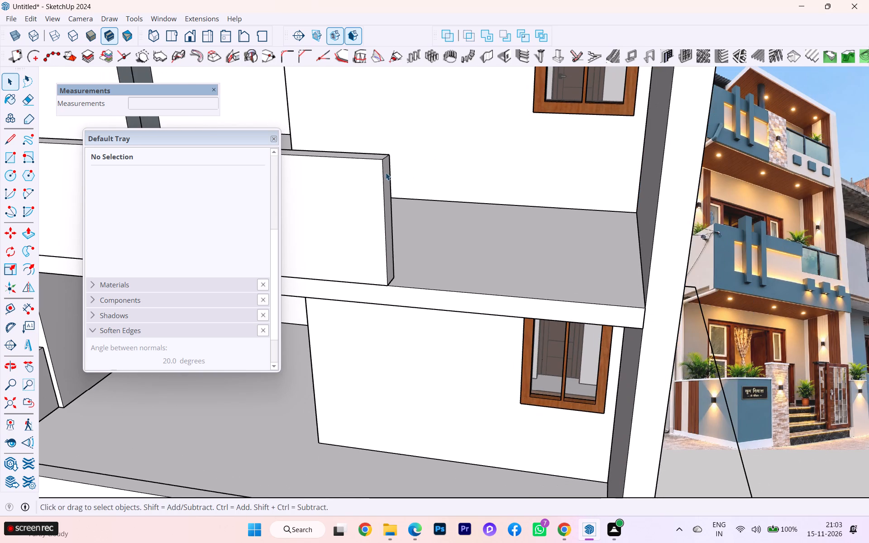
middle_click_drag(368, 178, 355, 183)
scroll(372, 259, "up", 3)
scroll(372, 259, "down", 2)
scroll(372, 259, "up", 5)
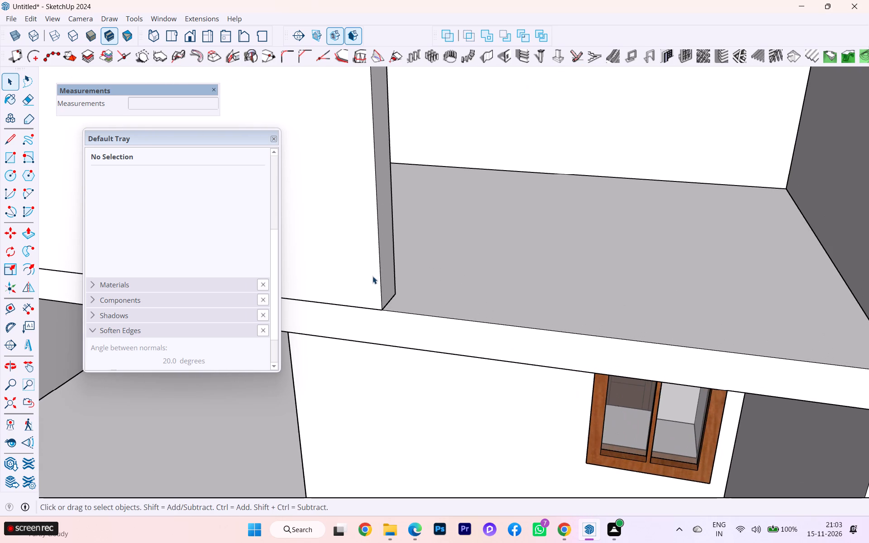
scroll(381, 283, "up", 2)
scroll(382, 284, "down", 2)
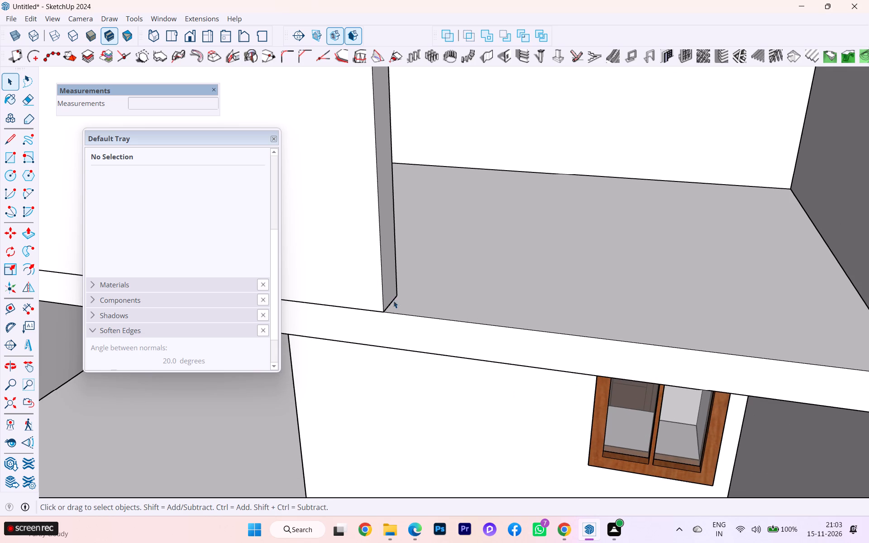
left_click(389, 300)
double_click(387, 305)
left_click(387, 309)
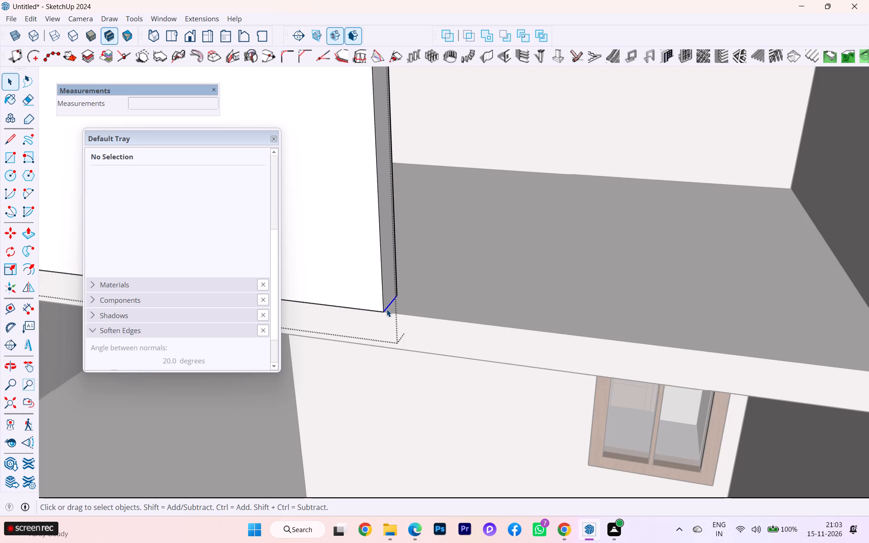
key("m")
left_click(384, 310)
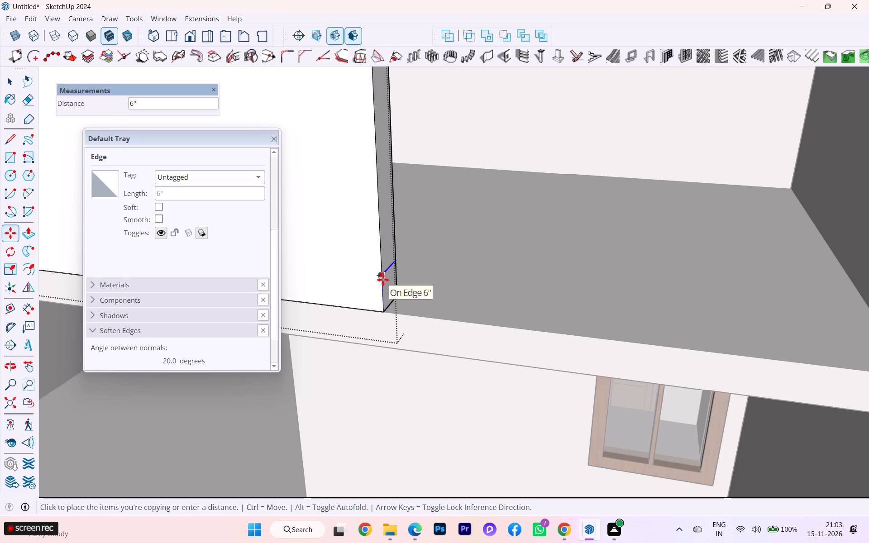
key("9")
key("Return")
Extrude the 9" high end face about 5' 10 7/16" along the balcony's front edge to the side wall as a low parapet.
key("p")
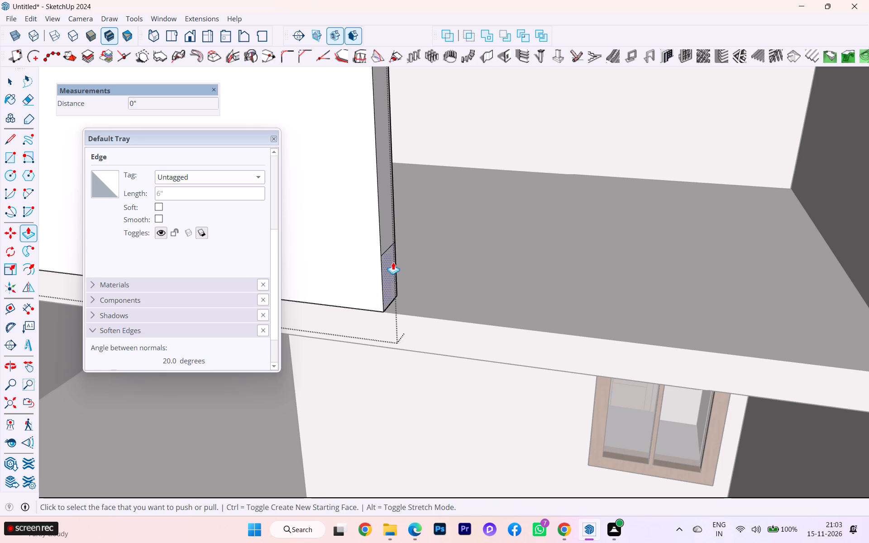
left_click(383, 263)
scroll(455, 270, "down", 2)
scroll(450, 270, "up", 2)
scroll(450, 270, "down", 5)
scroll(443, 266, "up", 4)
scroll(443, 266, "down", 1)
scroll(443, 266, "up", 1)
scroll(443, 266, "down", 4)
scroll(443, 266, "up", 1)
scroll(443, 266, "down", 3)
scroll(443, 266, "up", 2)
scroll(443, 266, "down", 1)
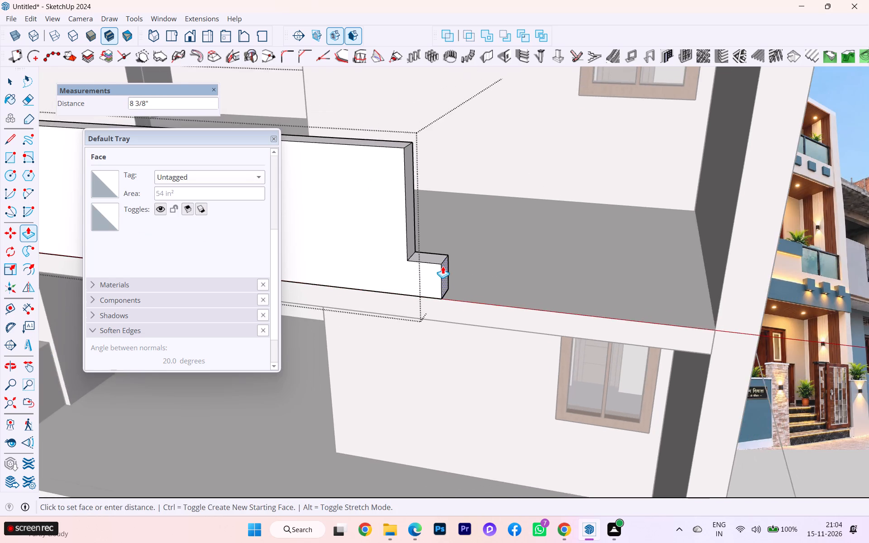
scroll(443, 266, "down", 1)
scroll(443, 266, "up", 2)
scroll(443, 266, "down", 3)
scroll(443, 266, "up", 1)
scroll(443, 266, "down", 1)
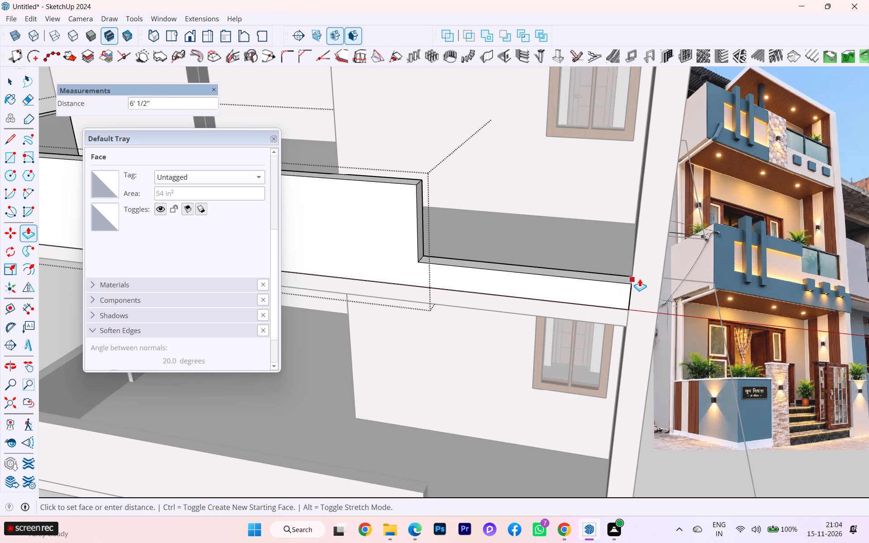
left_click(634, 266)
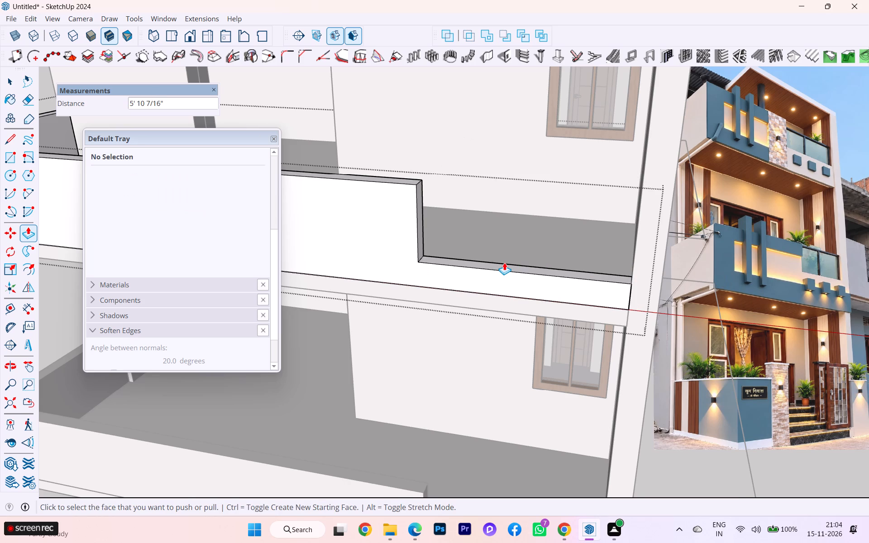
Raise the low parapet's top face by about 2 3/8" and leave the group.
scroll(504, 262, "down", 3)
middle_click_drag(505, 268, 535, 265)
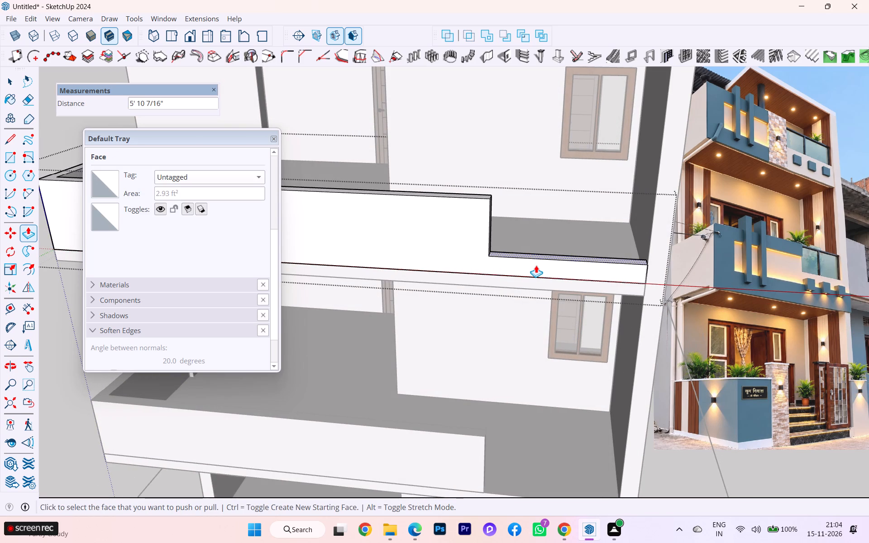
scroll(536, 265, "up", 5)
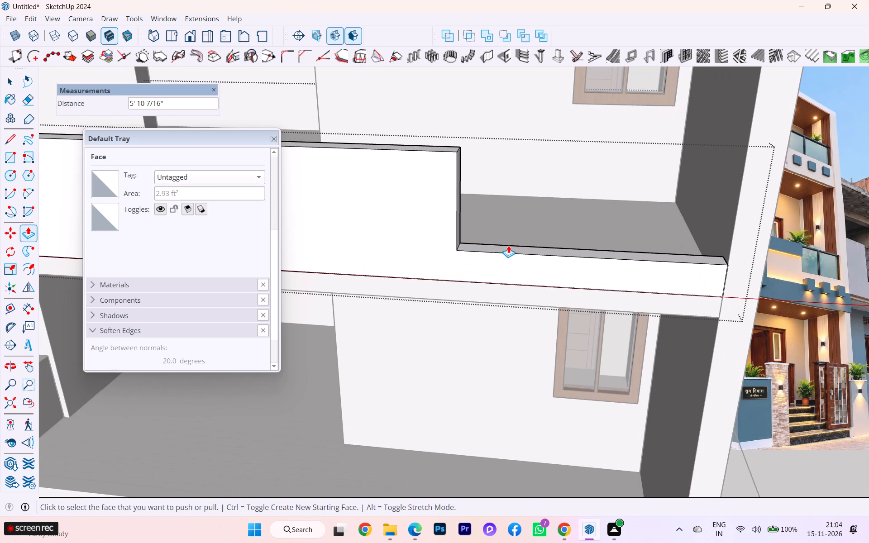
left_click(492, 247)
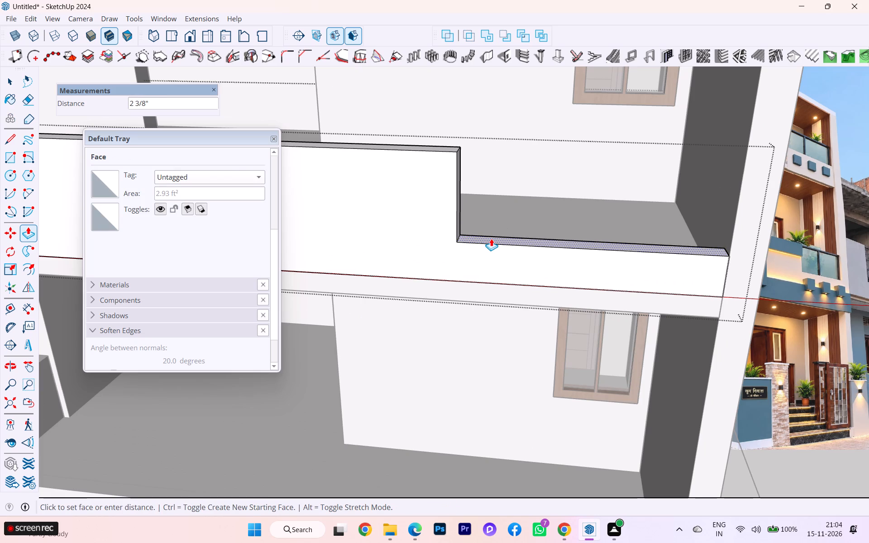
left_click(491, 238)
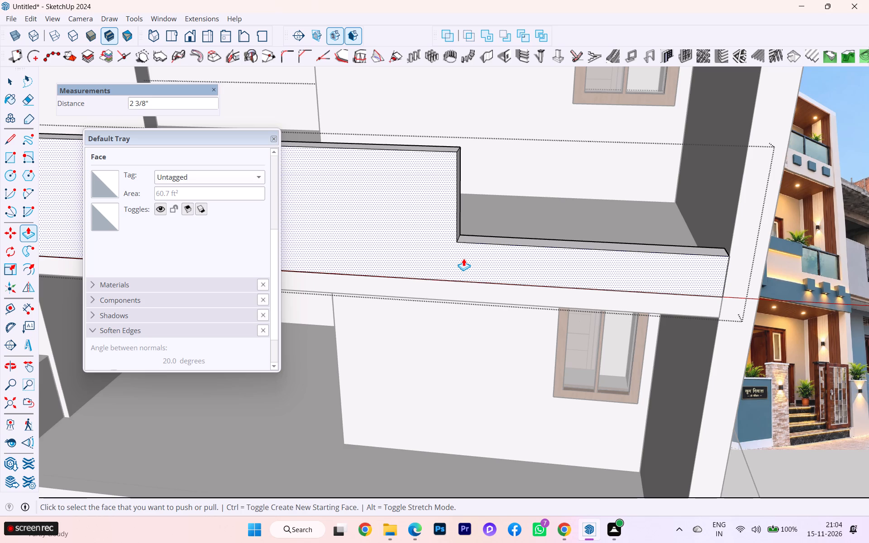
scroll(463, 258, "down", 4)
scroll(505, 262, "up", 2)
scroll(510, 262, "down", 1)
scroll(659, 272, "down", 1)
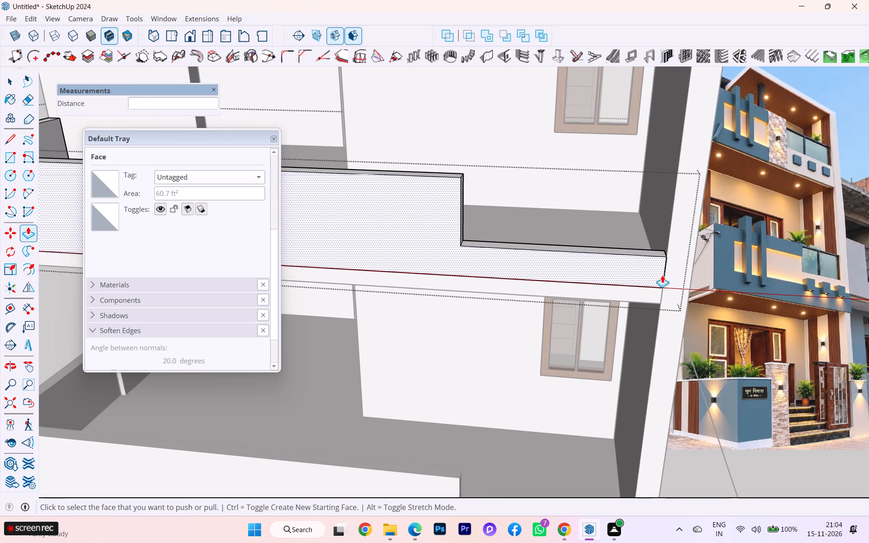
scroll(662, 275, "down", 1)
middle_click_drag(663, 275, 612, 283)
scroll(647, 277, "down", 7)
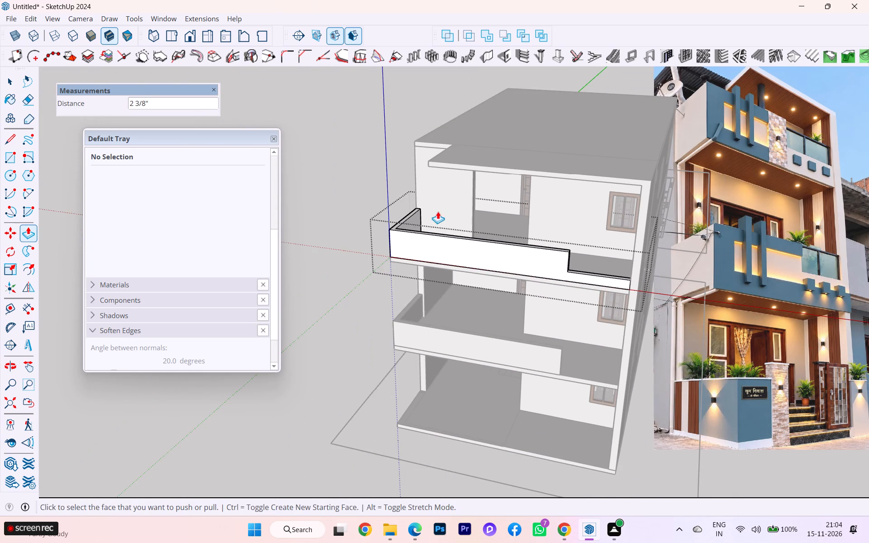
left_click(8, 77)
left_click(322, 110)
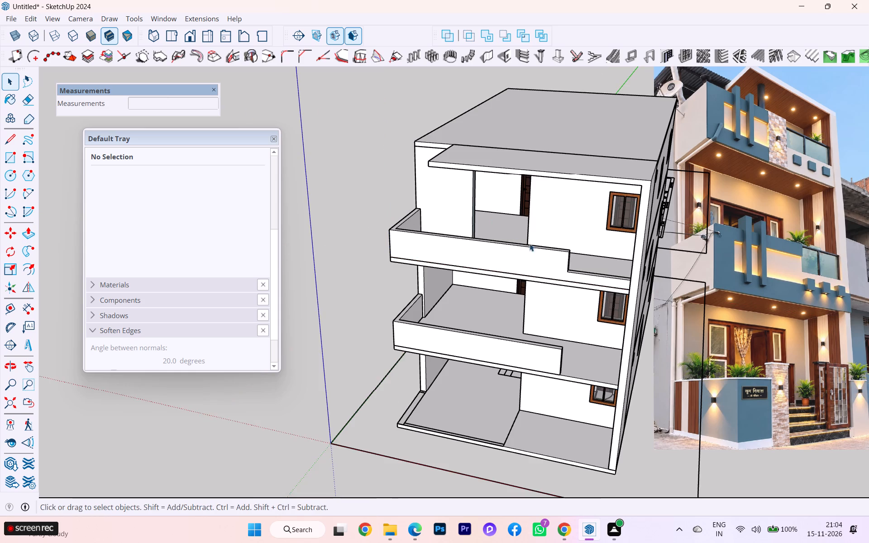
Reopen the upper parapet group and extend the tall section's end face about 1' 11 5/8" over the low section.
scroll(584, 257, "up", 3)
scroll(592, 260, "down", 1)
scroll(592, 260, "up", 3)
left_click(571, 270)
double_click(571, 270)
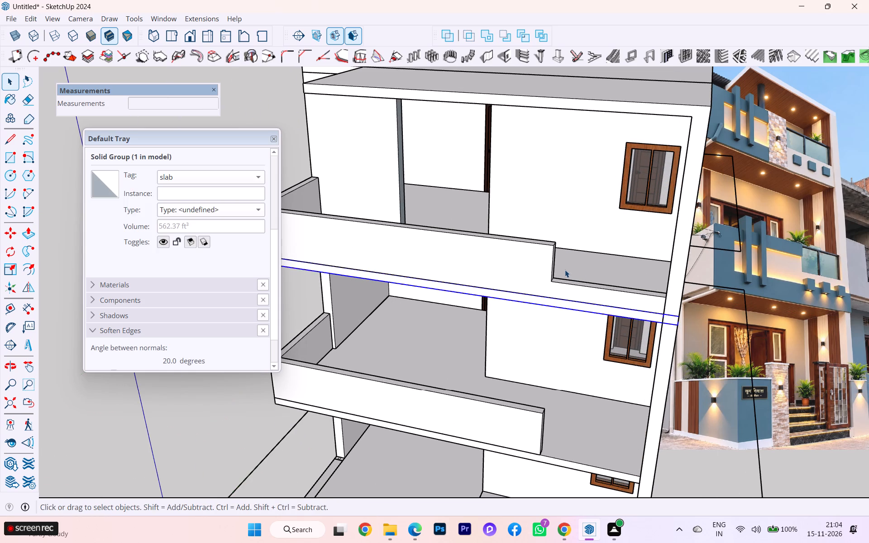
scroll(472, 403, "down", 3)
left_click(296, 406)
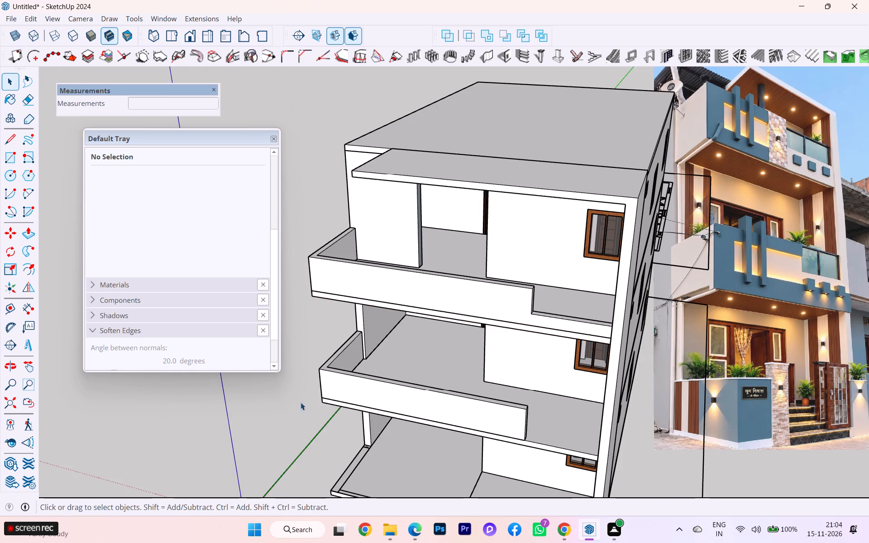
double_click(454, 287)
scroll(544, 295, "up", 2)
scroll(498, 303, "down", 3)
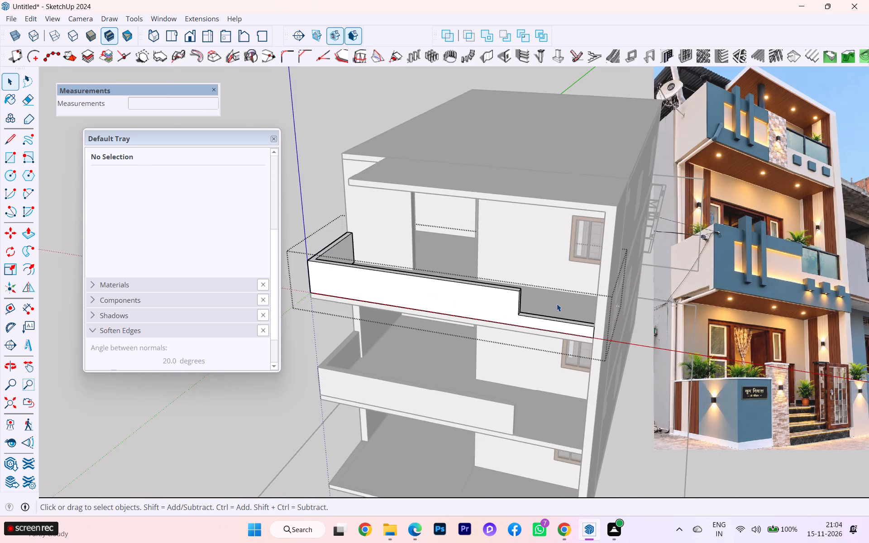
scroll(557, 304, "up", 5)
scroll(557, 304, "down", 1)
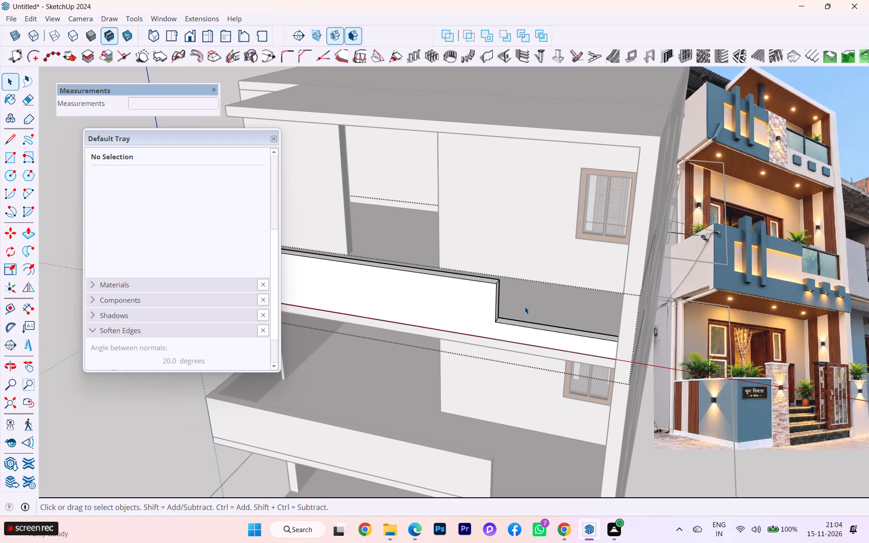
middle_click_drag(514, 307, 492, 309)
scroll(477, 307, "up", 3)
scroll(477, 307, "down", 1)
scroll(477, 307, "up", 3)
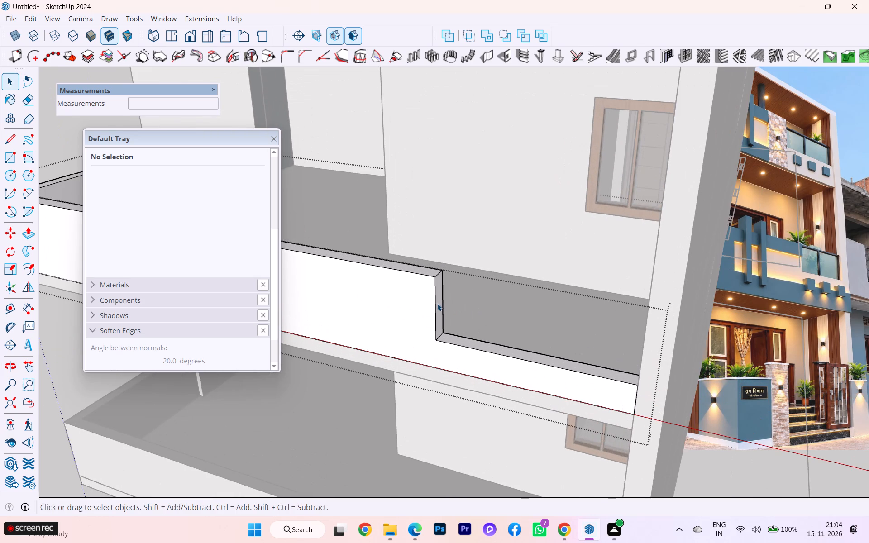
left_click(438, 301)
key("p")
left_click(439, 296)
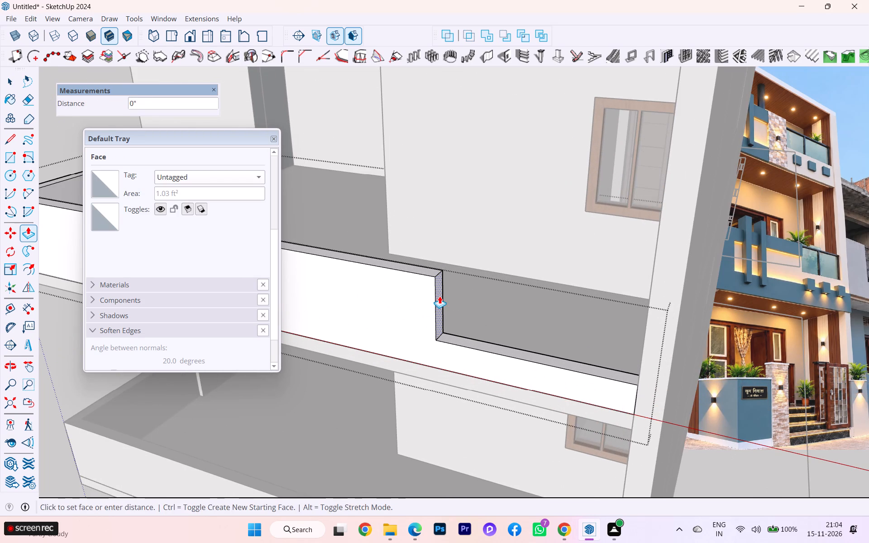
left_click(503, 309)
scroll(553, 278, "down", 4)
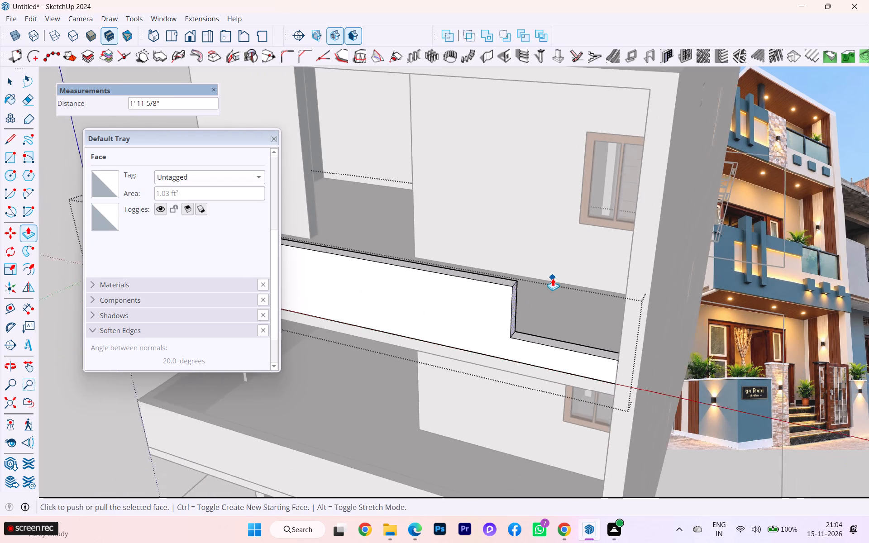
left_click(5, 76)
Examine the upper balcony's stepped front parapet from several sides, including its tall section's end, the low section and the corner.
scroll(135, 264, "down", 4)
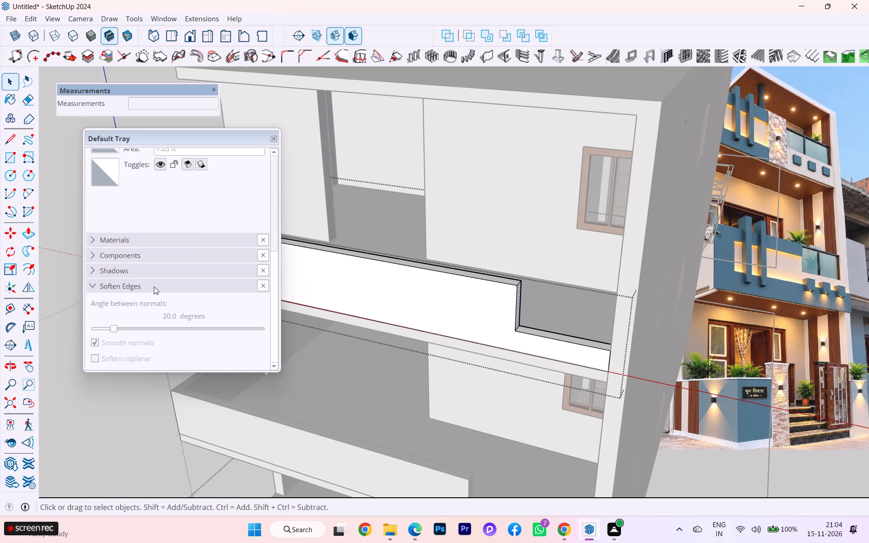
scroll(456, 322, "up", 2)
scroll(479, 319, "down", 1)
scroll(480, 319, "up", 3)
scroll(480, 319, "down", 1)
scroll(480, 319, "up", 5)
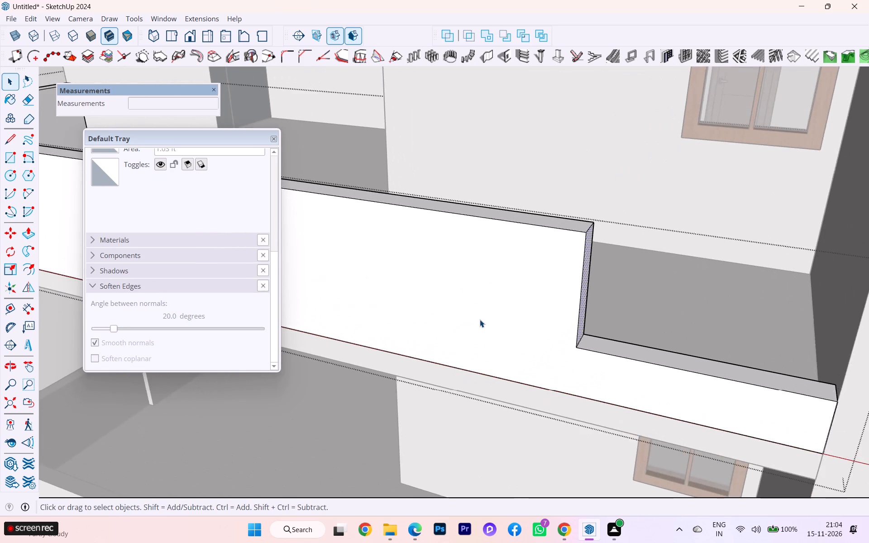
scroll(480, 319, "up", 2)
middle_click_drag(392, 332, 388, 332)
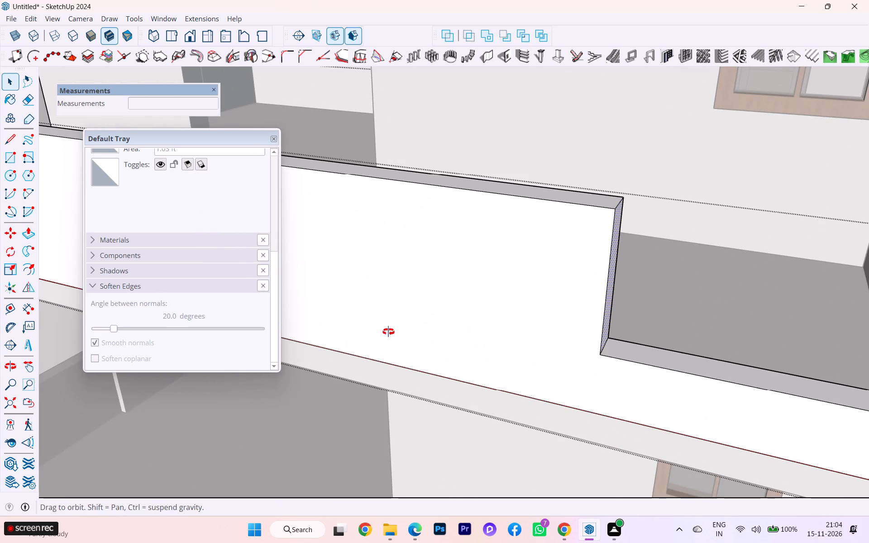
middle_click_drag(388, 332, 370, 332)
scroll(472, 328, "down", 1)
middle_click_drag(460, 332, 379, 334)
scroll(454, 276, "down", 2)
scroll(459, 276, "up", 4)
scroll(466, 275, "down", 3)
scroll(468, 274, "up", 1)
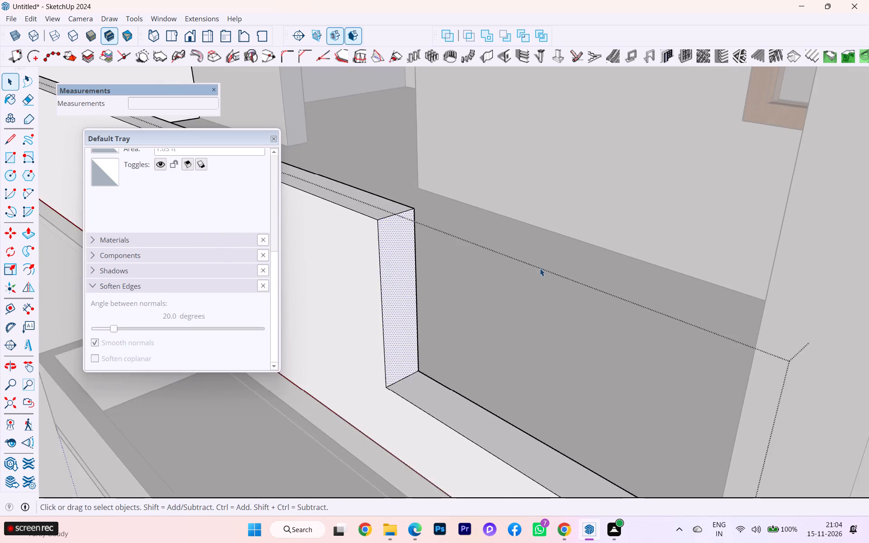
scroll(543, 267, "down", 2)
scroll(543, 267, "up", 5)
scroll(543, 267, "down", 3)
scroll(547, 262, "up", 1)
scroll(547, 262, "down", 2)
scroll(547, 262, "up", 4)
scroll(547, 262, "down", 4)
scroll(557, 257, "up", 1)
scroll(565, 251, "down", 3)
scroll(566, 251, "up", 2)
scroll(566, 251, "down", 7)
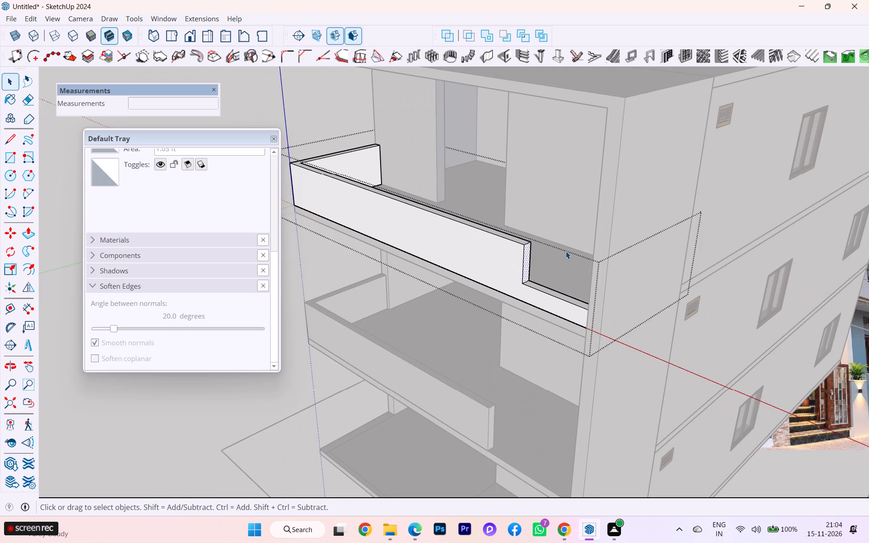
scroll(556, 251, "up", 7)
scroll(530, 250, "down", 2)
scroll(530, 250, "up", 1)
scroll(530, 250, "down", 2)
scroll(530, 250, "up", 1)
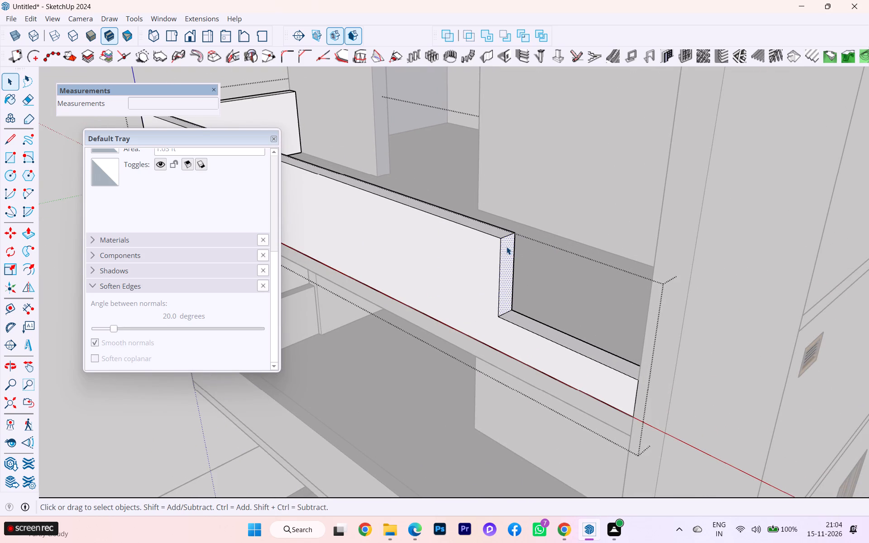
scroll(506, 247, "up", 3)
scroll(506, 247, "down", 3)
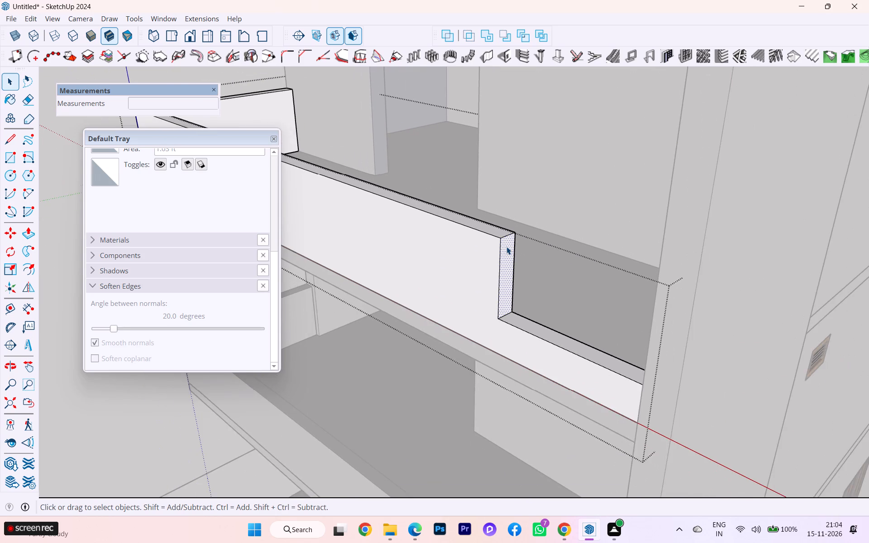
scroll(506, 247, "up", 8)
scroll(503, 242, "down", 4)
scroll(503, 242, "up", 1)
scroll(503, 242, "down", 1)
middle_click_drag(498, 242, 450, 243)
scroll(489, 243, "down", 3)
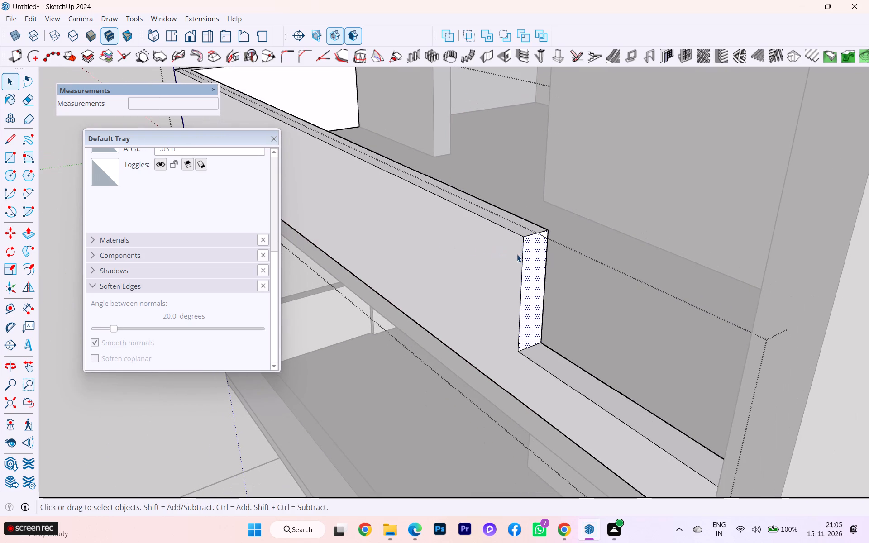
scroll(444, 261, "down", 1)
middle_click_drag(444, 261, 688, 304)
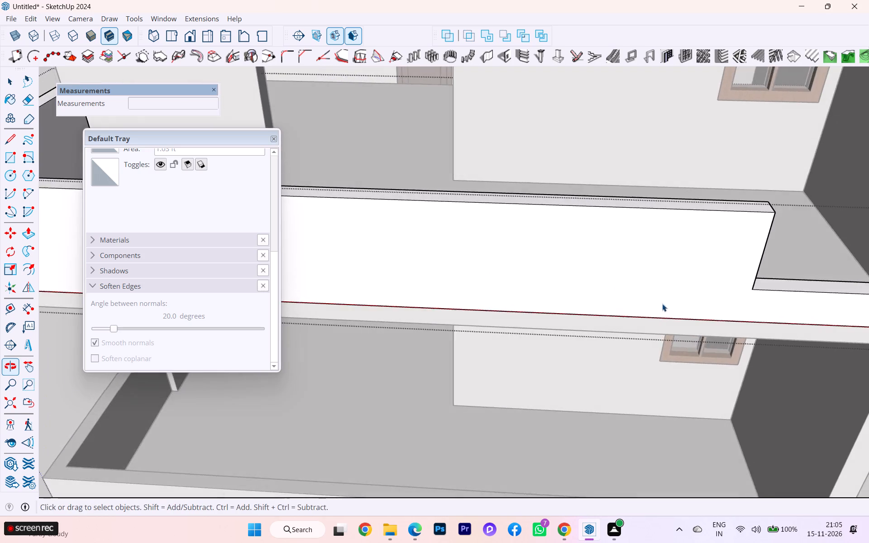
scroll(551, 299, "up", 1)
scroll(542, 301, "down", 2)
scroll(533, 301, "up", 1)
scroll(532, 301, "down", 4)
middle_click_drag(546, 308, 746, 301)
scroll(579, 307, "down", 2)
scroll(552, 309, "up", 1)
scroll(470, 314, "down", 3)
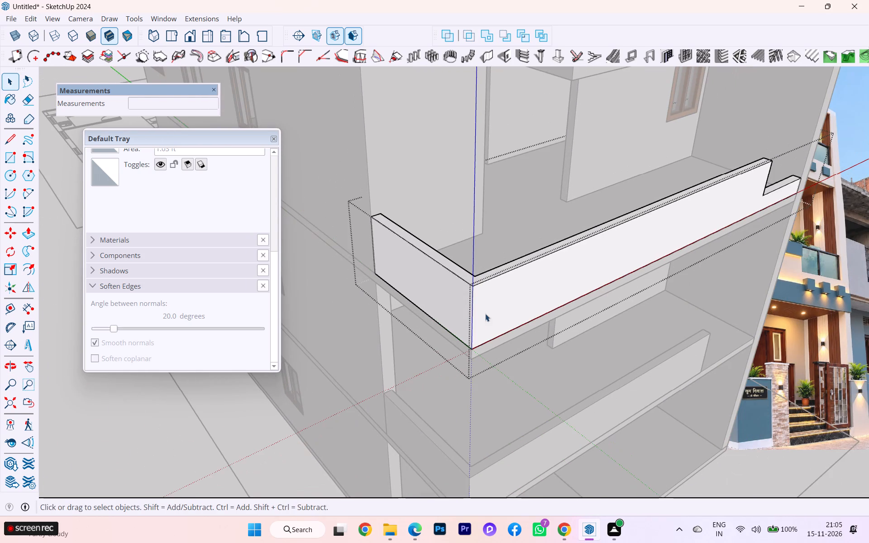
Draw a rectangle about 2 3/16" by 4 3/4" on the side wall's inner face above the low parapet's end.
scroll(821, 99, "up", 9)
scroll(823, 120, "down", 2)
scroll(824, 123, "up", 2)
scroll(827, 151, "down", 1)
scroll(827, 151, "up", 7)
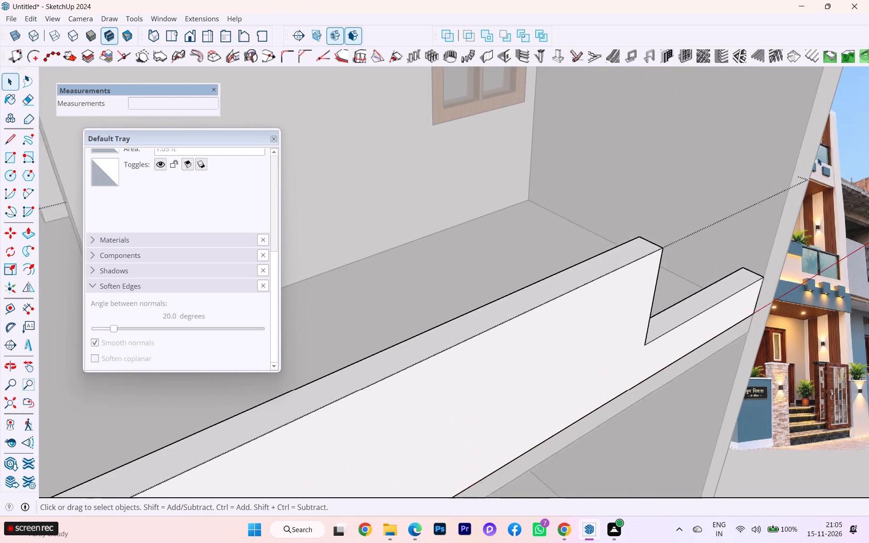
scroll(817, 157, "up", 1)
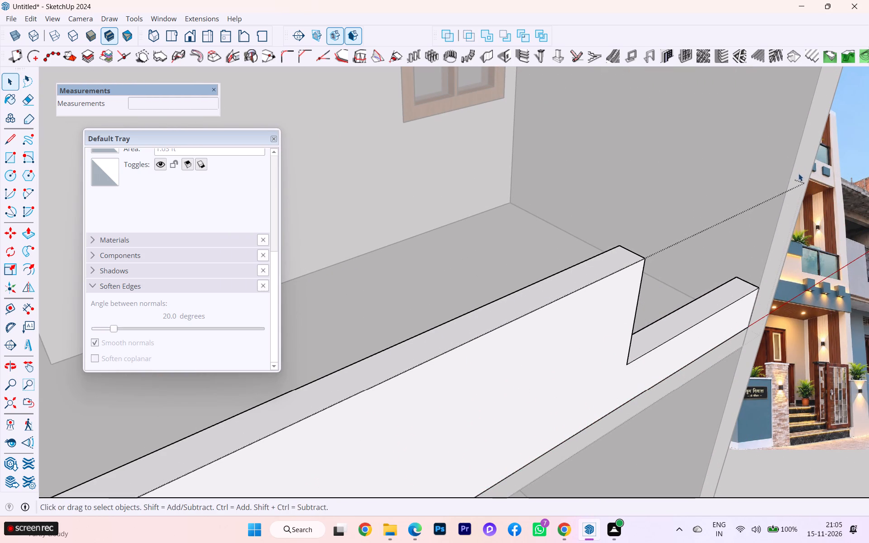
key("r")
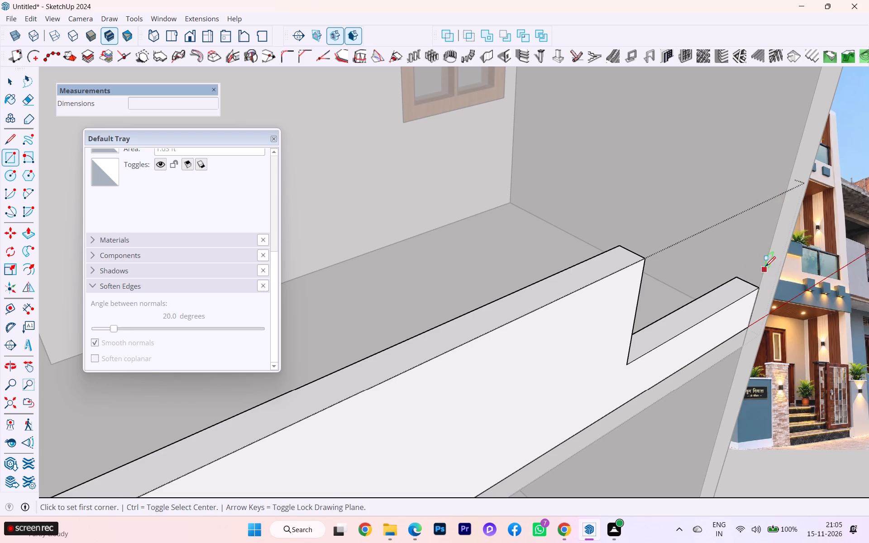
left_click(767, 253)
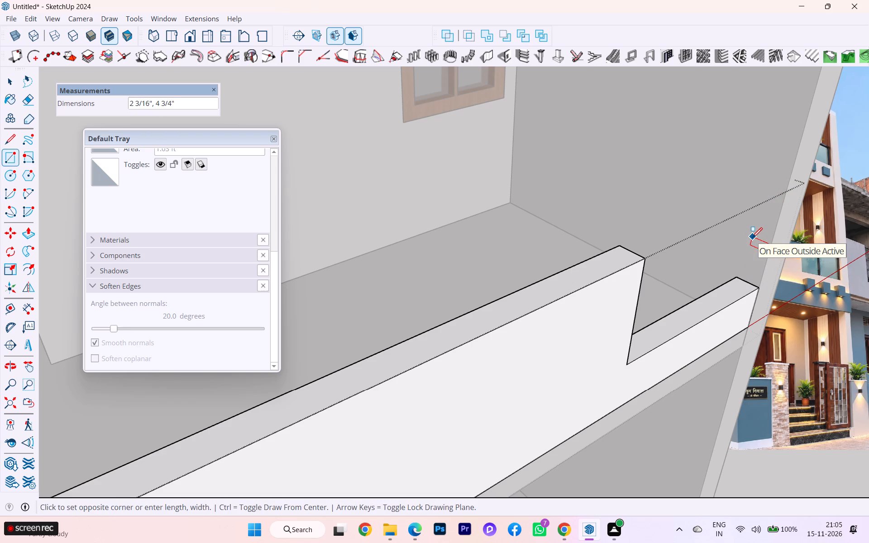
left_click(752, 238)
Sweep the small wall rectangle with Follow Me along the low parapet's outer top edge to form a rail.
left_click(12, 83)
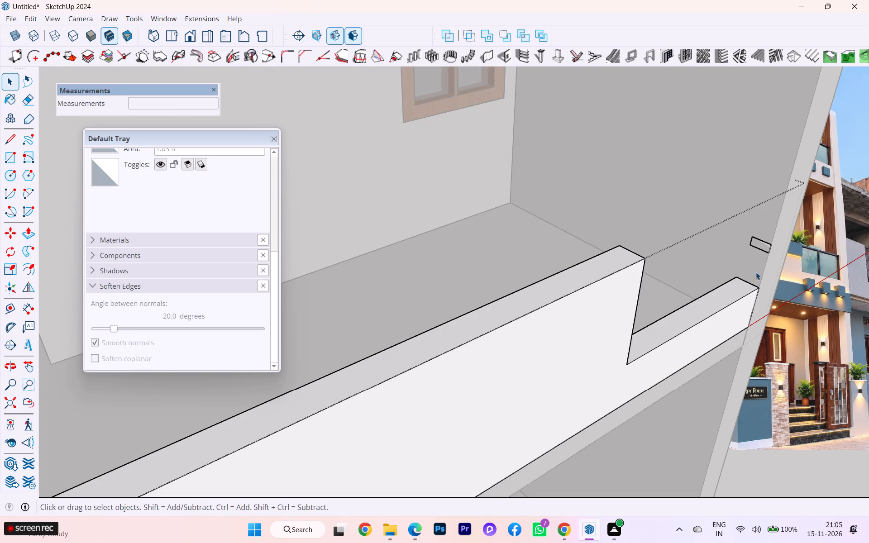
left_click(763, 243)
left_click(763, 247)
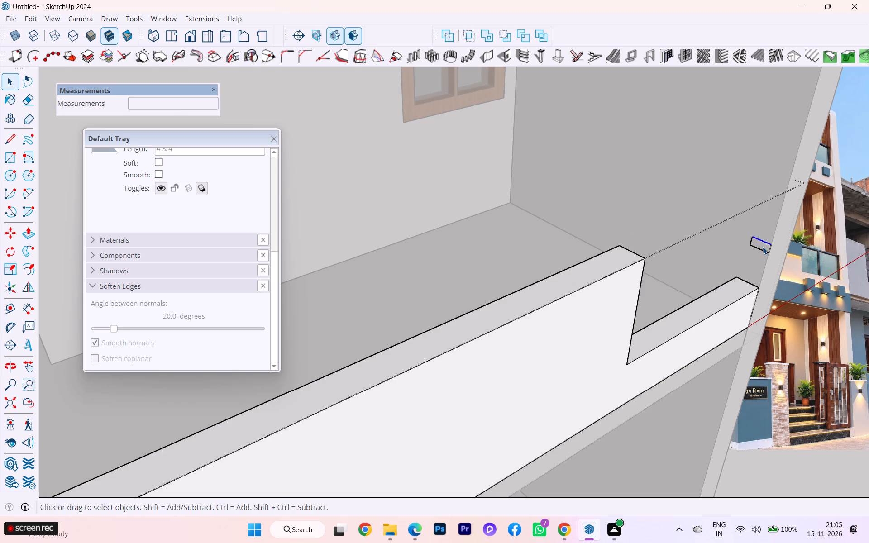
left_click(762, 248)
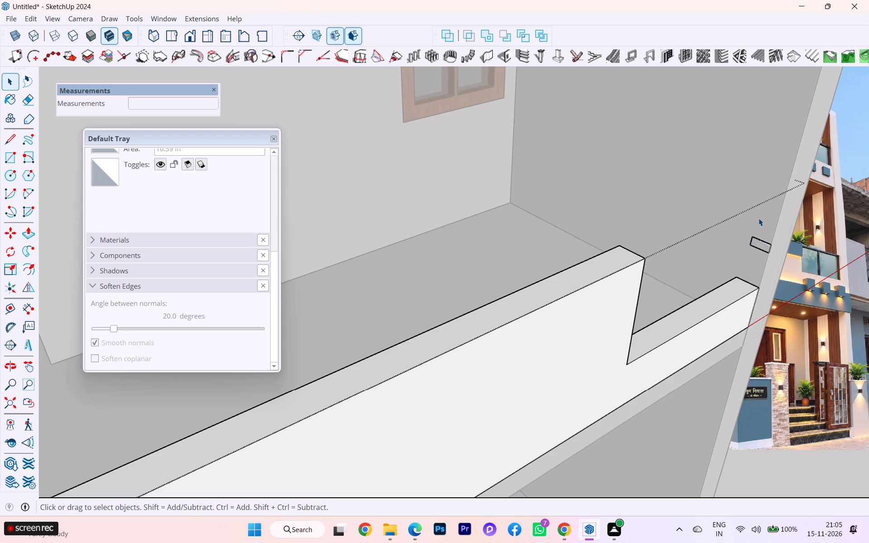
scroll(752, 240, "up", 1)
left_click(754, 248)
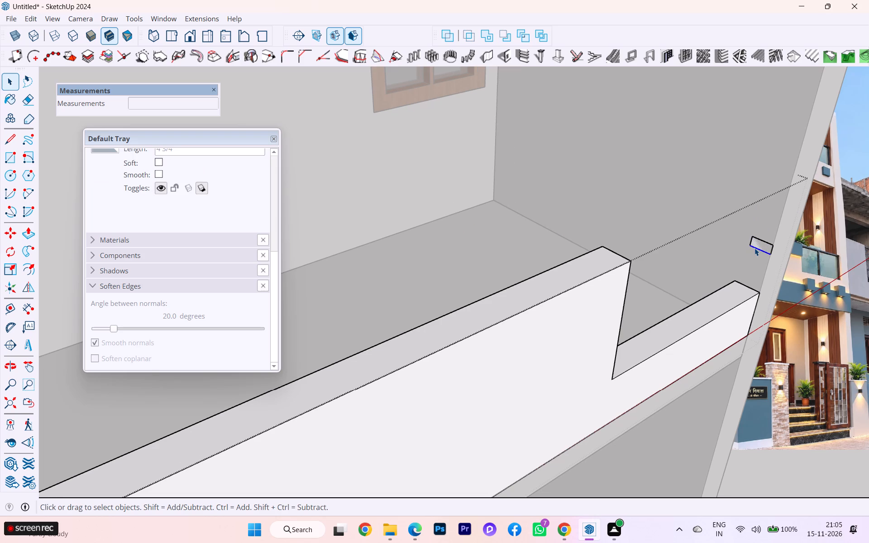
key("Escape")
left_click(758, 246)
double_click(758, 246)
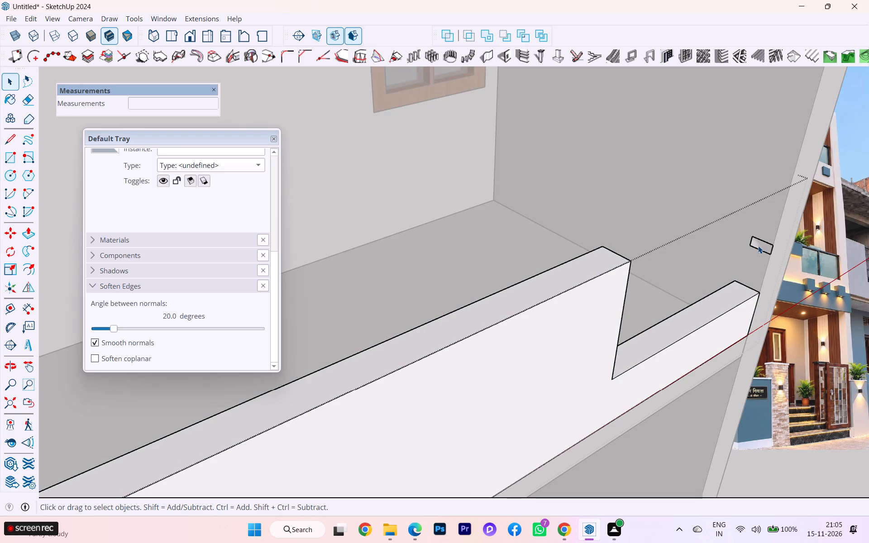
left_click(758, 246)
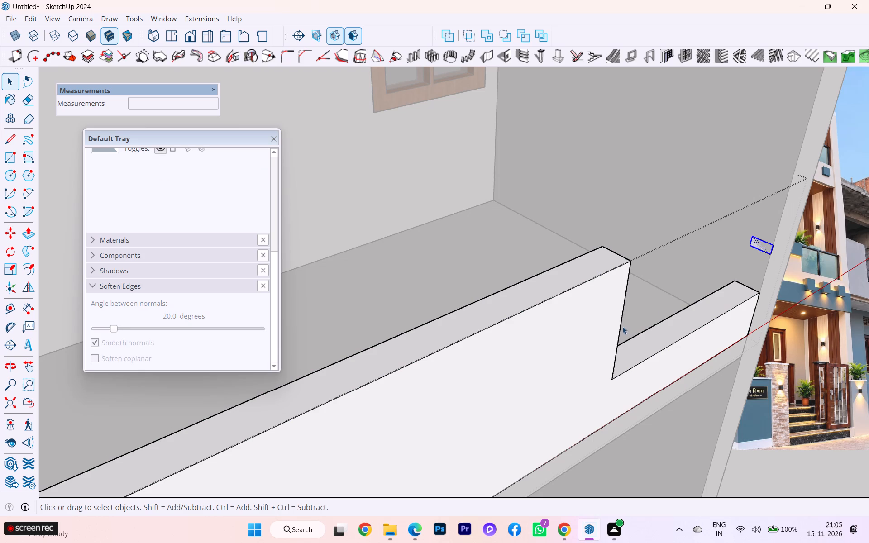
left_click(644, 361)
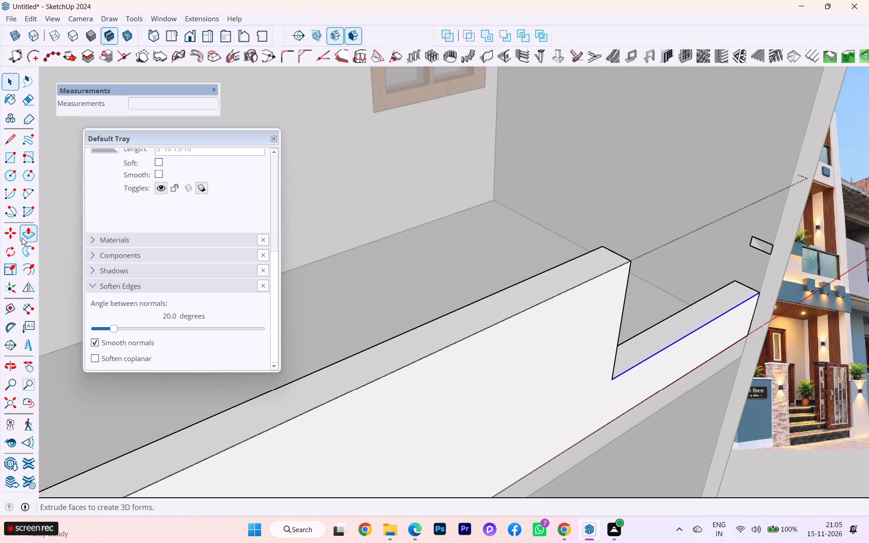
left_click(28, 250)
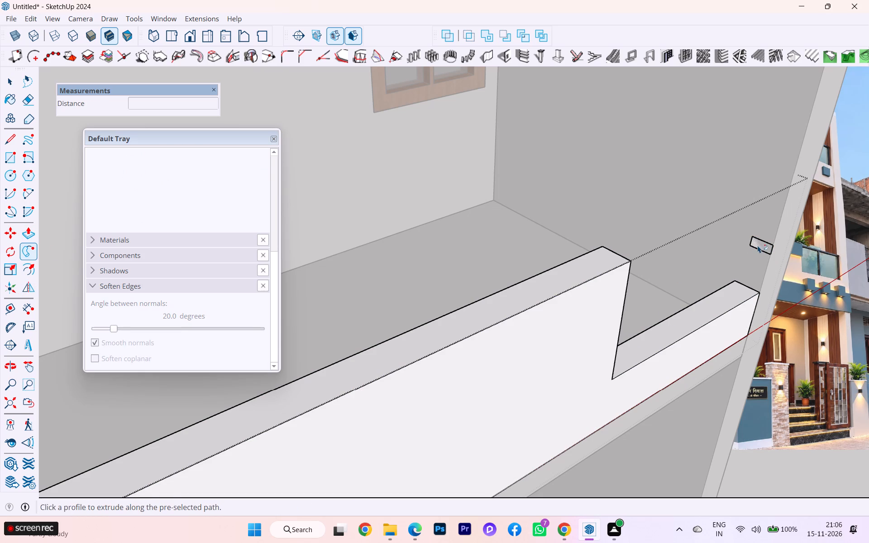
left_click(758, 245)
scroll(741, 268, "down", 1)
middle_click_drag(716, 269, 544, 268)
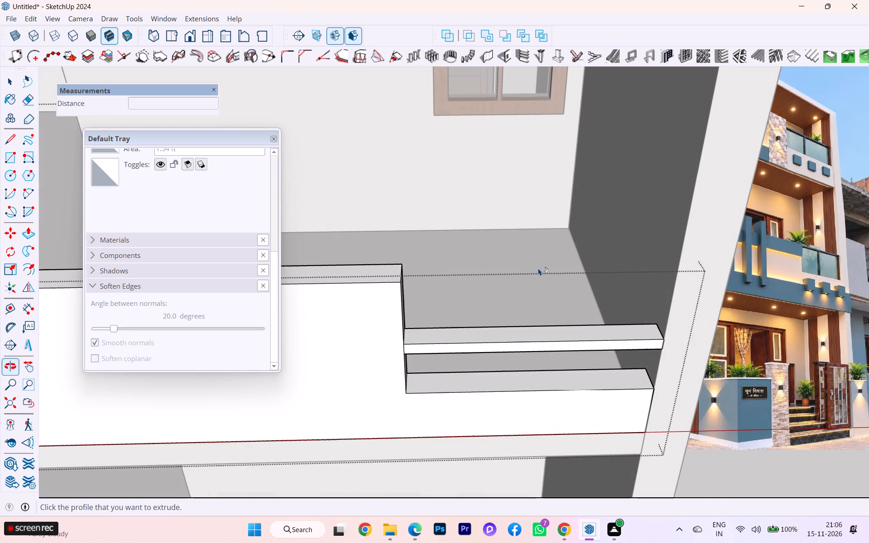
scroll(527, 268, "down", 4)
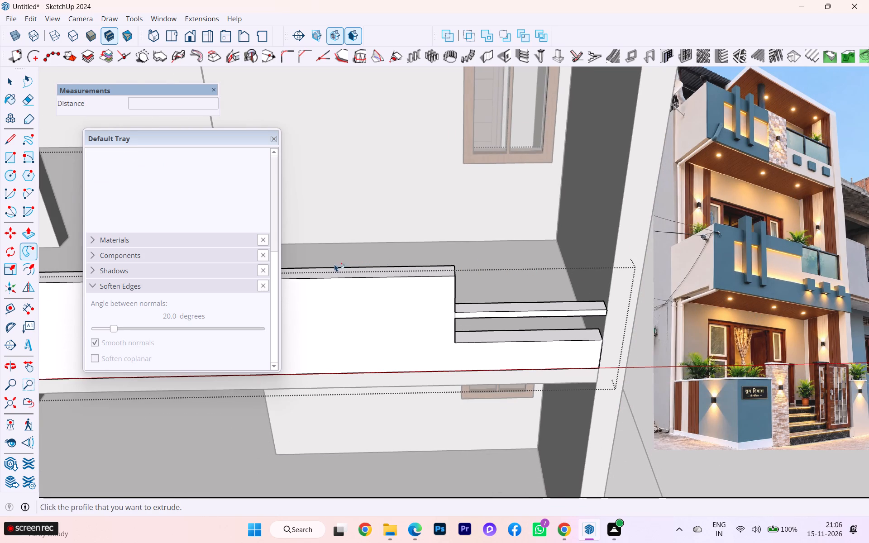
Select the swept rail's top and front faces and examine the rail above the low parapet.
left_click(4, 86)
left_click(560, 312)
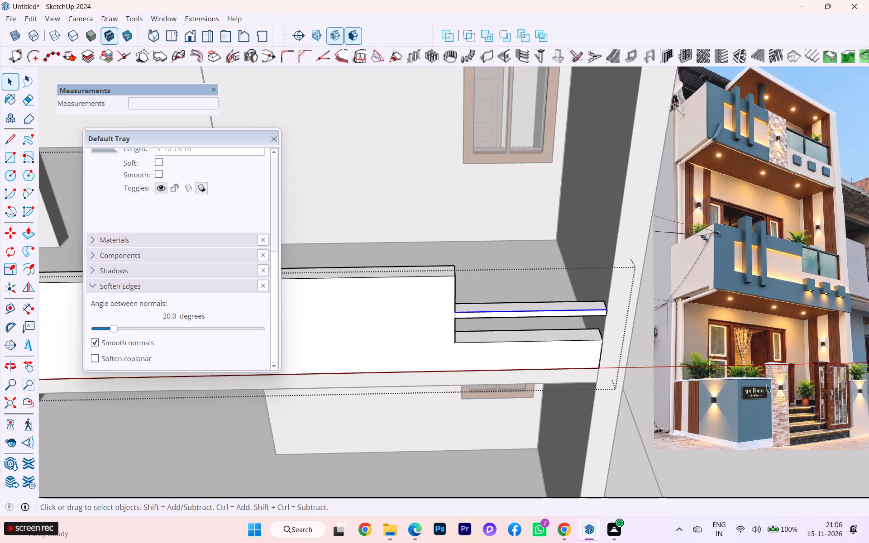
double_click(582, 307)
left_click(577, 308)
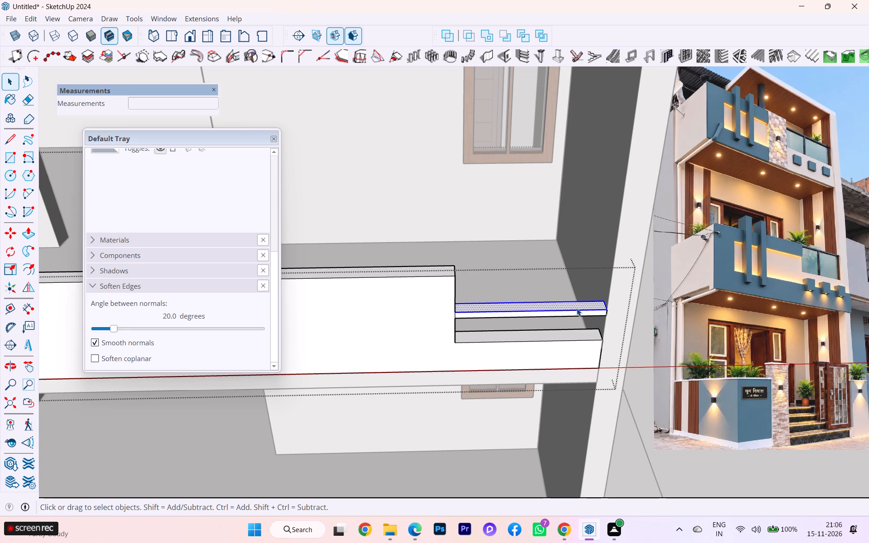
double_click(573, 311)
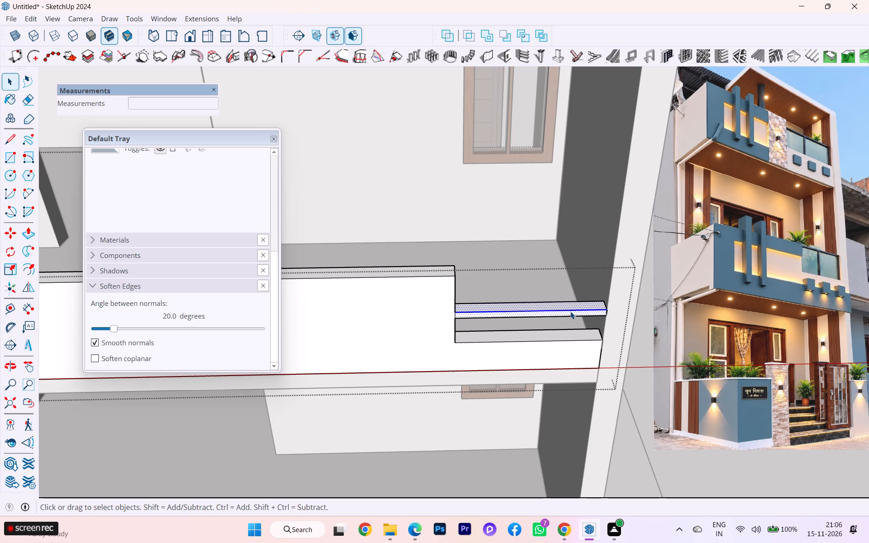
scroll(558, 309, "up", 1)
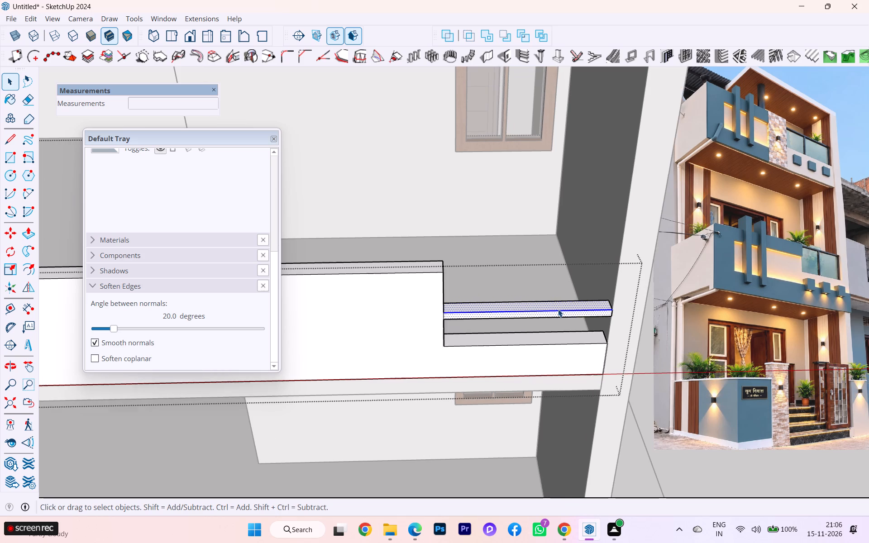
scroll(558, 309, "up", 2)
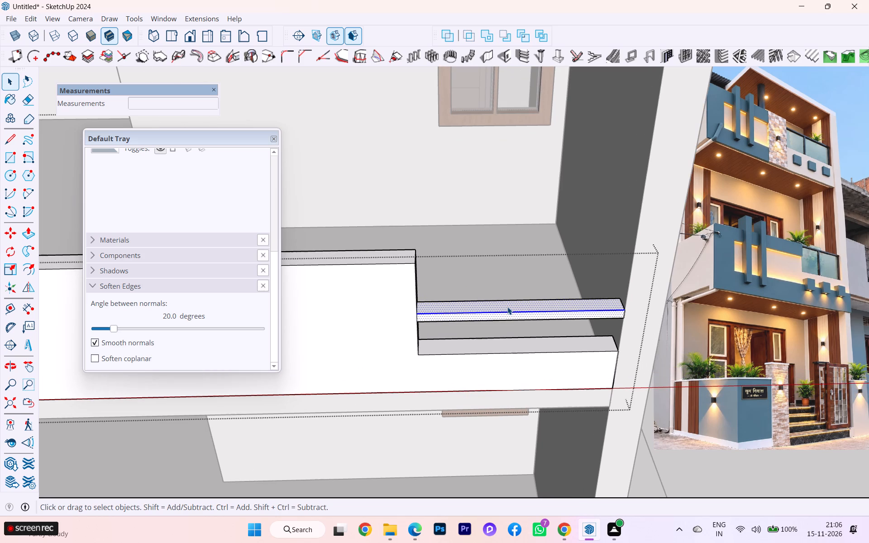
scroll(507, 307, "up", 1)
scroll(507, 307, "down", 7)
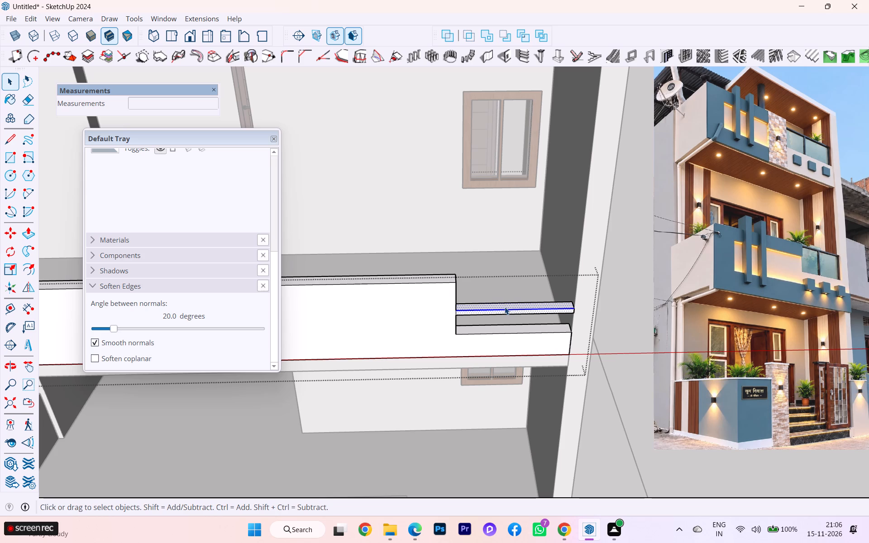
scroll(495, 309, "up", 2)
scroll(495, 309, "down", 2)
scroll(495, 309, "up", 3)
scroll(495, 309, "down", 1)
scroll(495, 309, "up", 7)
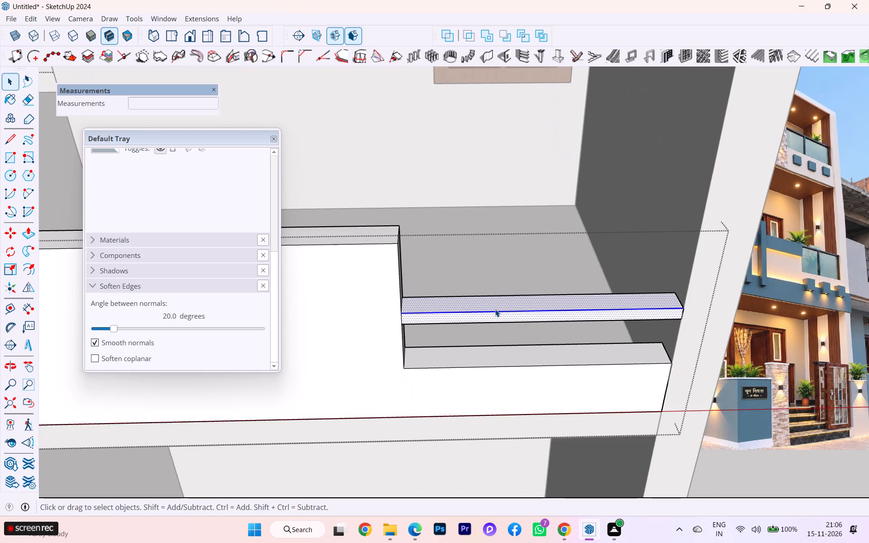
scroll(495, 309, "up", 3)
scroll(436, 310, "down", 4)
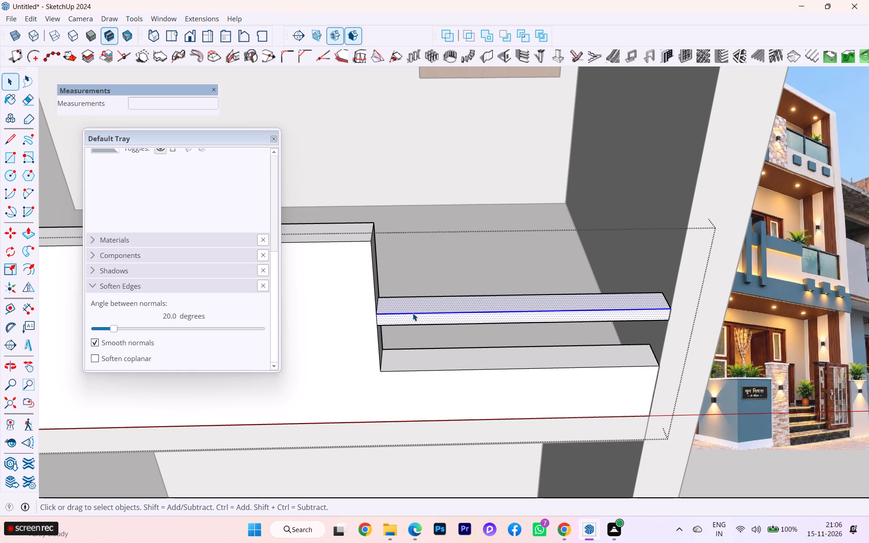
scroll(413, 313, "up", 3)
scroll(413, 313, "down", 4)
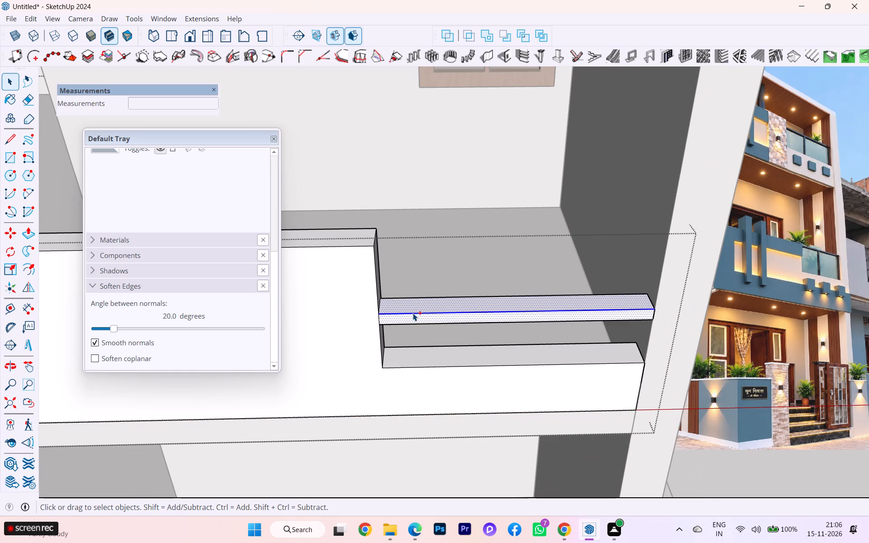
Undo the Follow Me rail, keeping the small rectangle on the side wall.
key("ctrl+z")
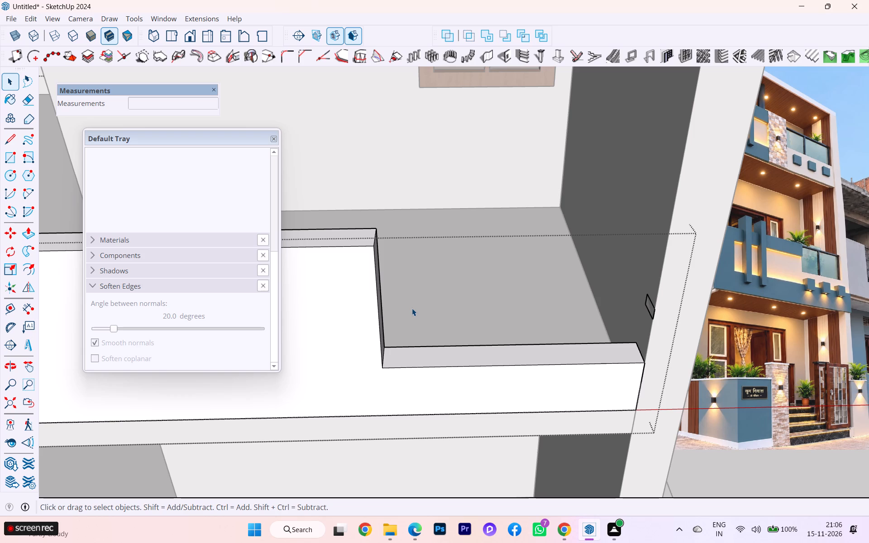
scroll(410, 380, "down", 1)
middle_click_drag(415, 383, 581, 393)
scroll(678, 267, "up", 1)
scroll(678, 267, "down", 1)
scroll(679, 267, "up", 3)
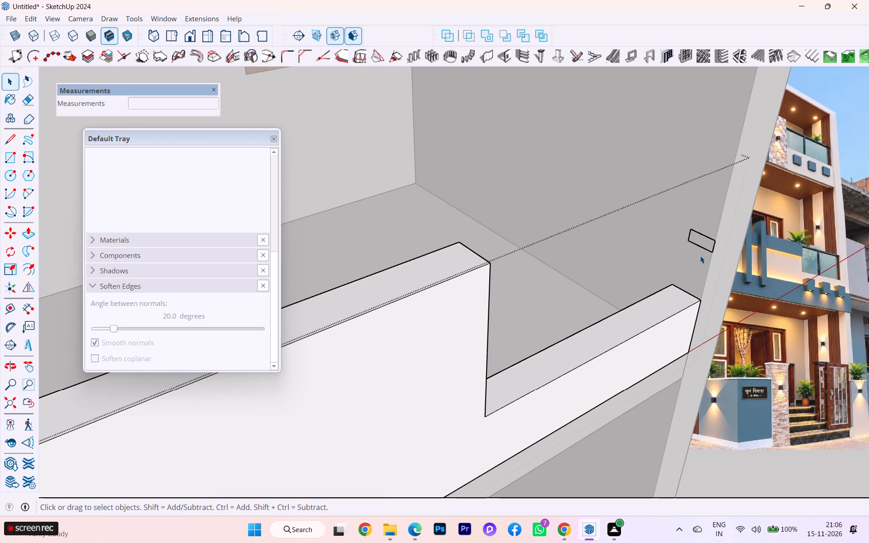
Delete all four edges of the small rectangle on the side wall's inner face above the low parapet.
left_click(702, 248)
key("Delete")
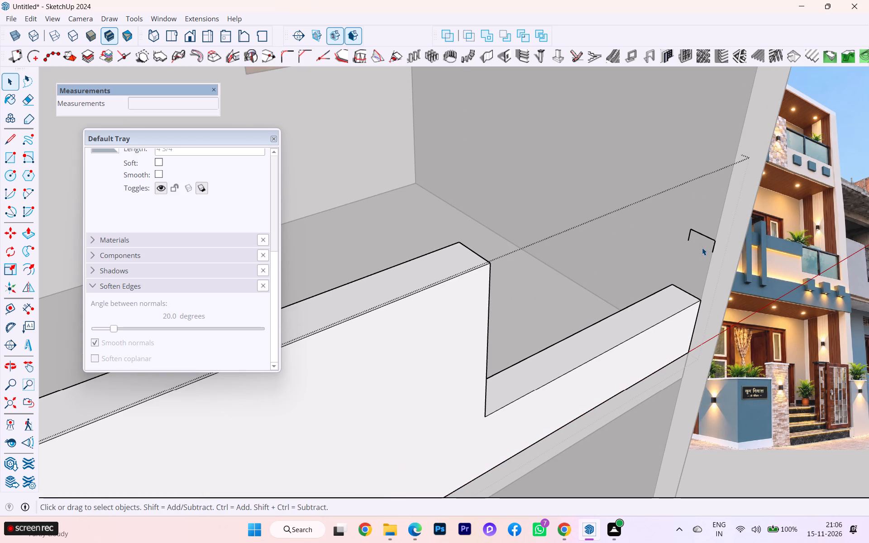
scroll(688, 214, "up", 2)
left_click(697, 234)
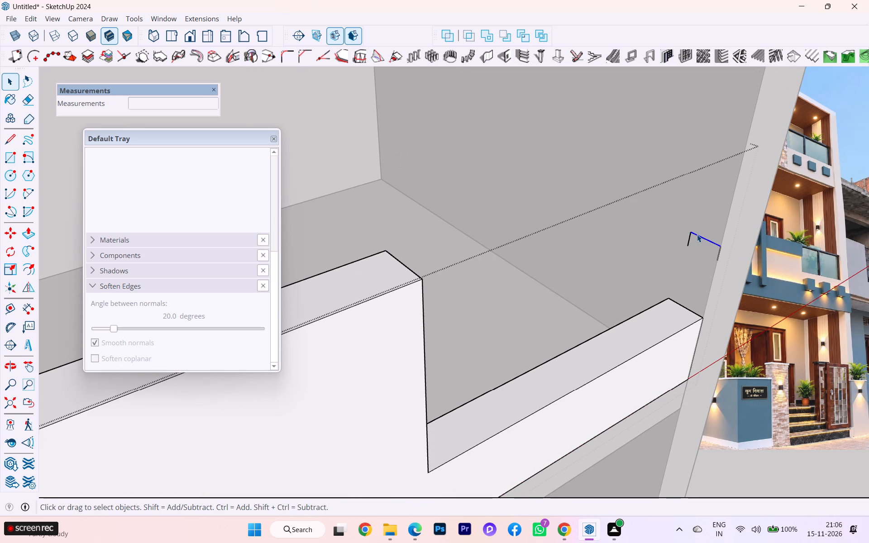
key("Delete")
scroll(697, 234, "up", 3)
left_click(686, 242)
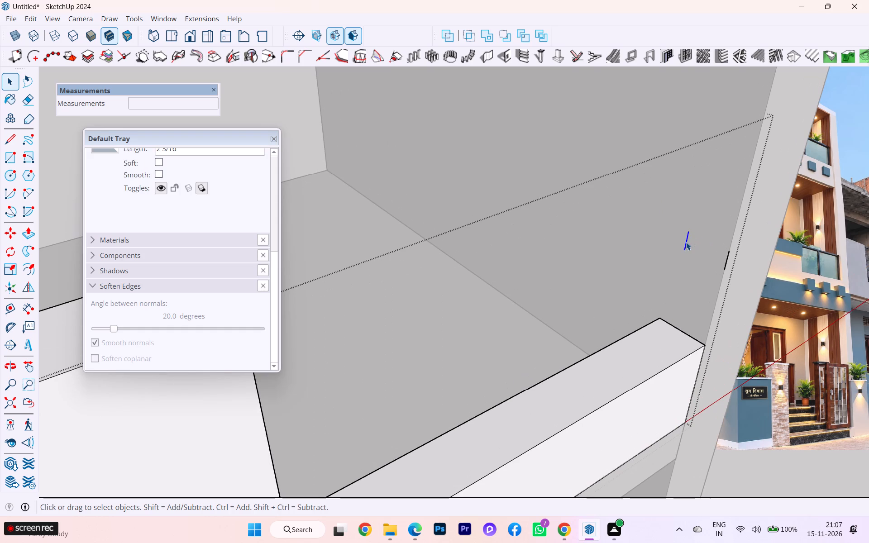
key("Delete")
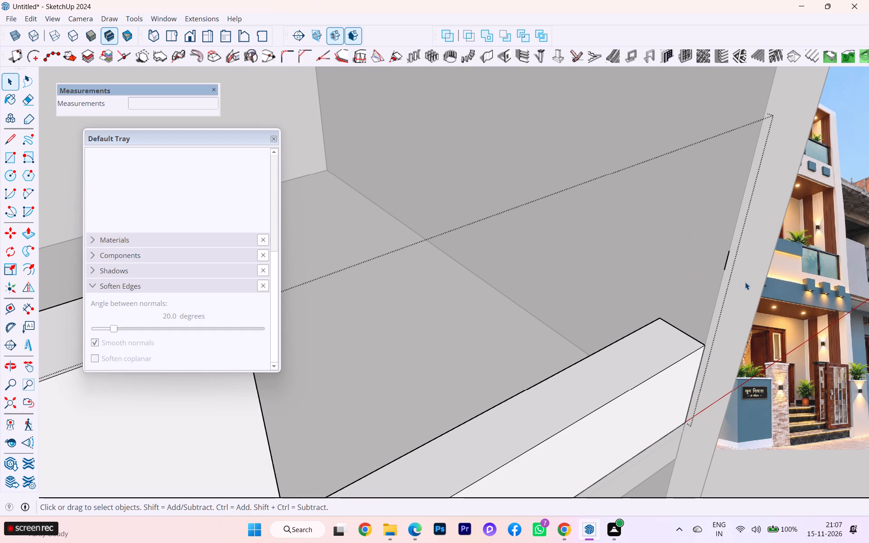
scroll(730, 282, "up", 2)
left_click(726, 254)
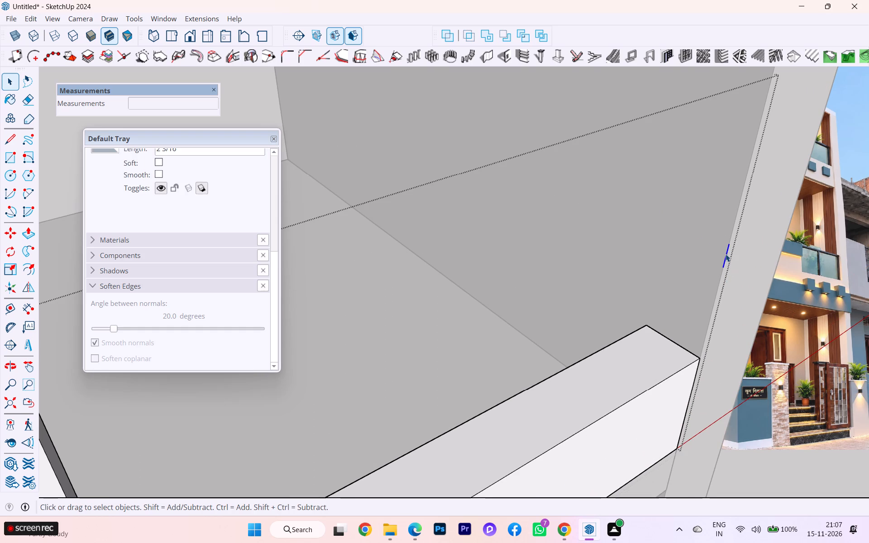
key("Delete")
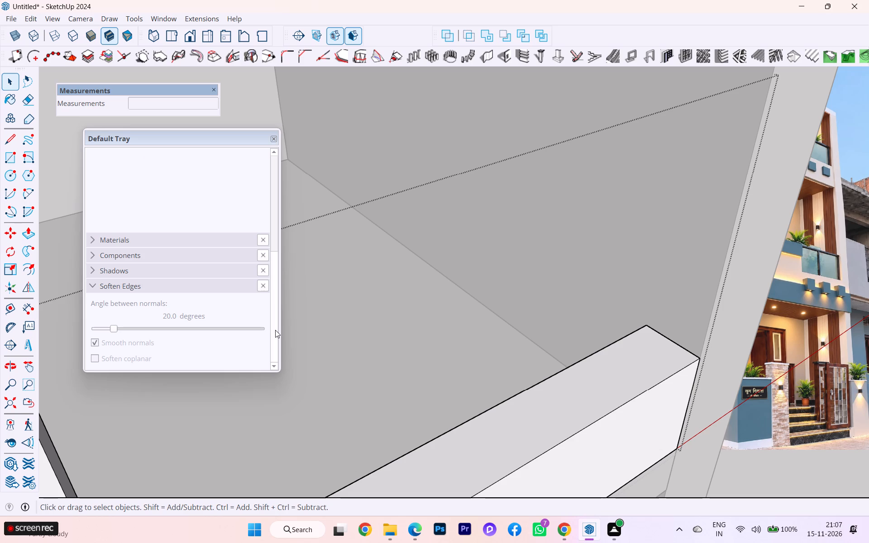
Search 3D Warehouse for WINDOW models.
scroll(474, 350, "down", 11)
middle_click_drag(654, 338, 642, 341)
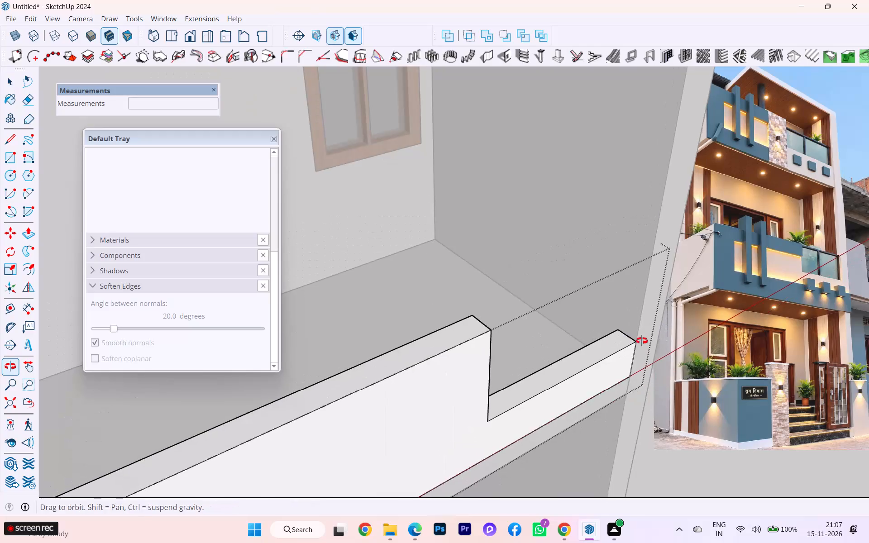
middle_click_drag(642, 341, 585, 348)
scroll(441, 340, "down", 2)
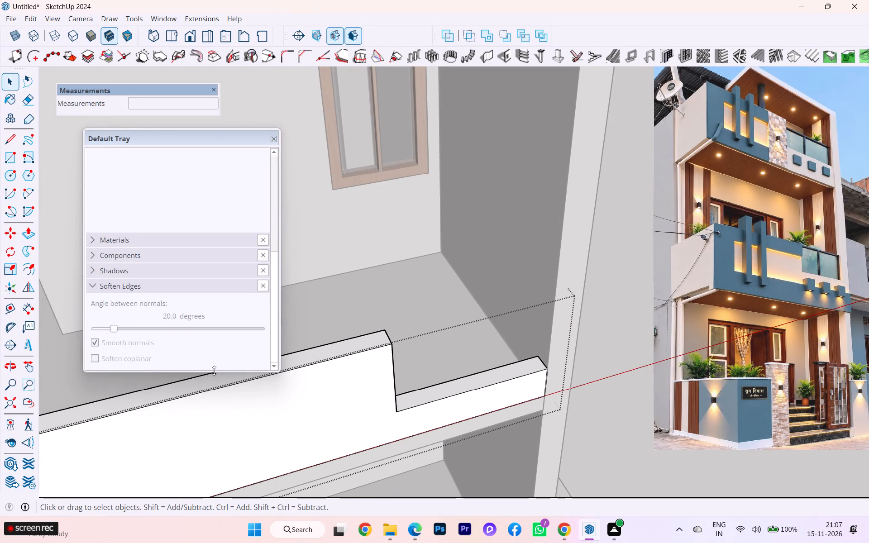
left_click(10, 466)
left_click(11, 463)
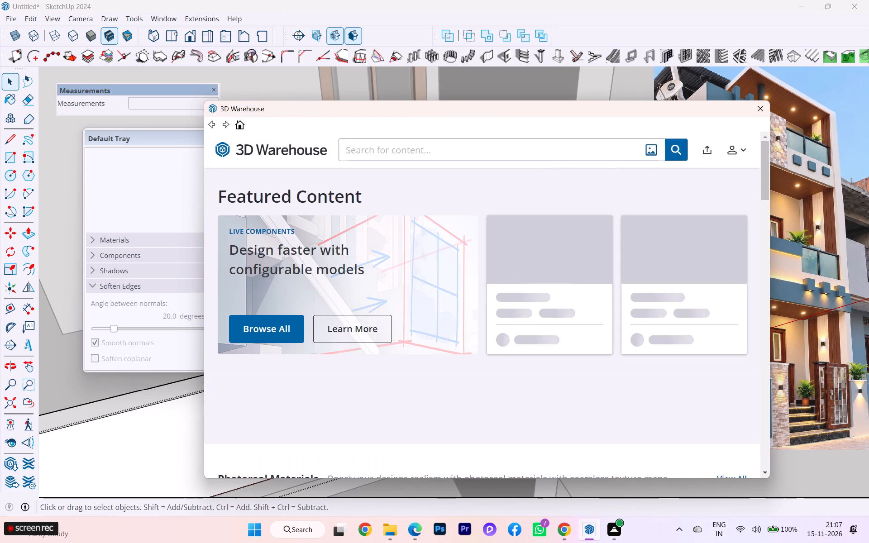
left_click(408, 148)
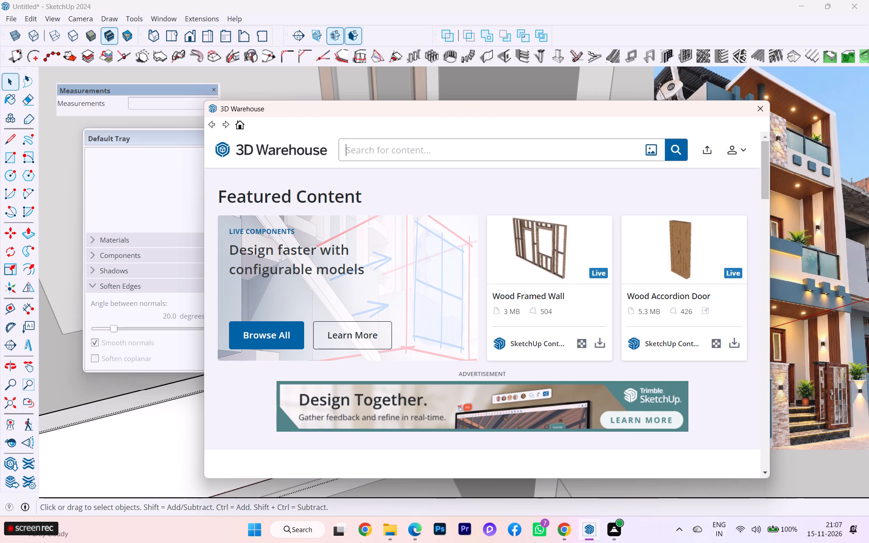
type("WINDOW")
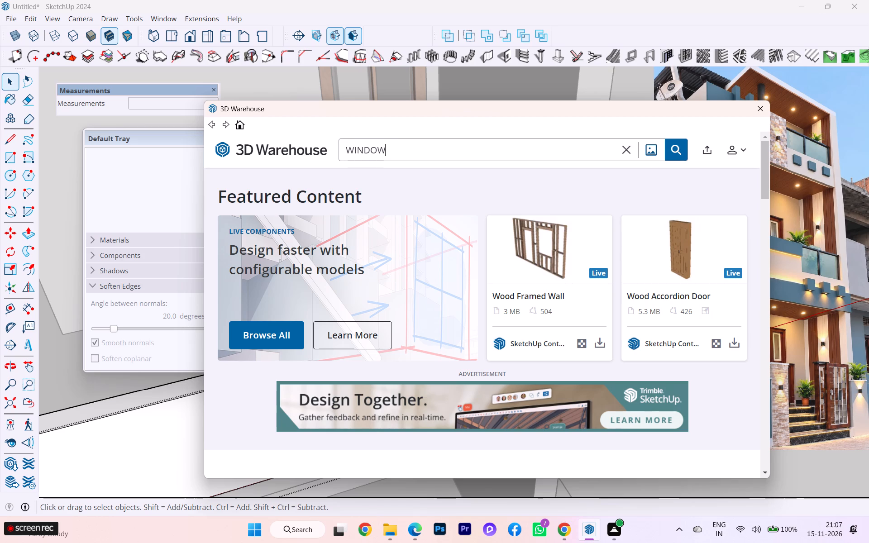
key("Return")
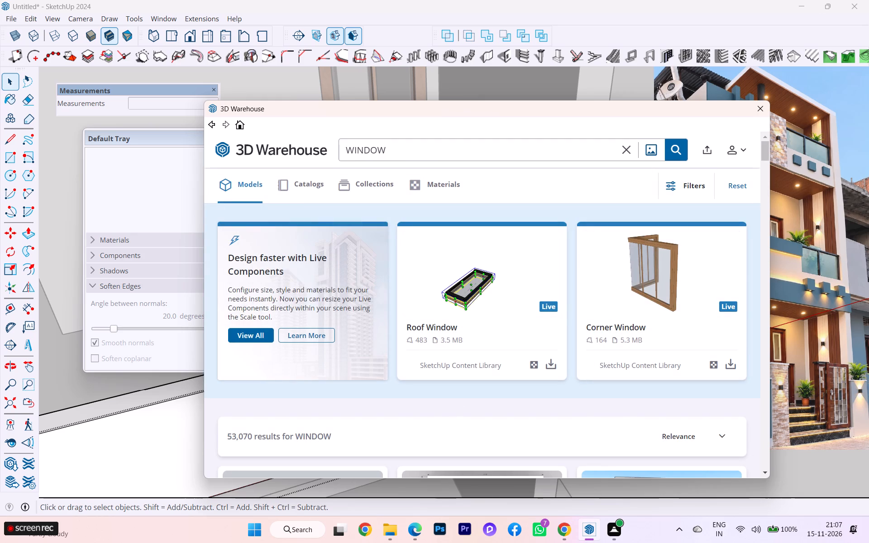
Look through the window models in the 3D Warehouse results, comparing frame and pane designs, and close the warehouse.
scroll(414, 212, "down", 2)
scroll(454, 269, "up", 1)
scroll(456, 271, "down", 3)
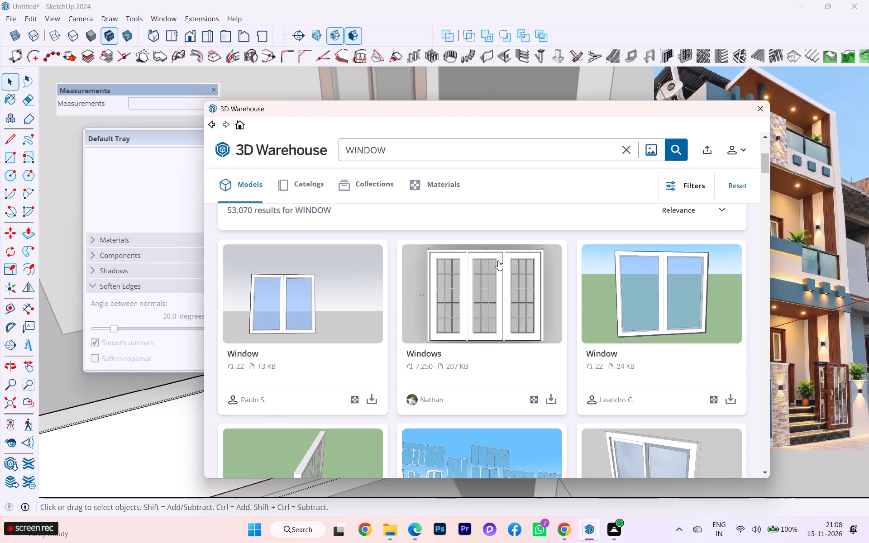
scroll(498, 260, "down", 1)
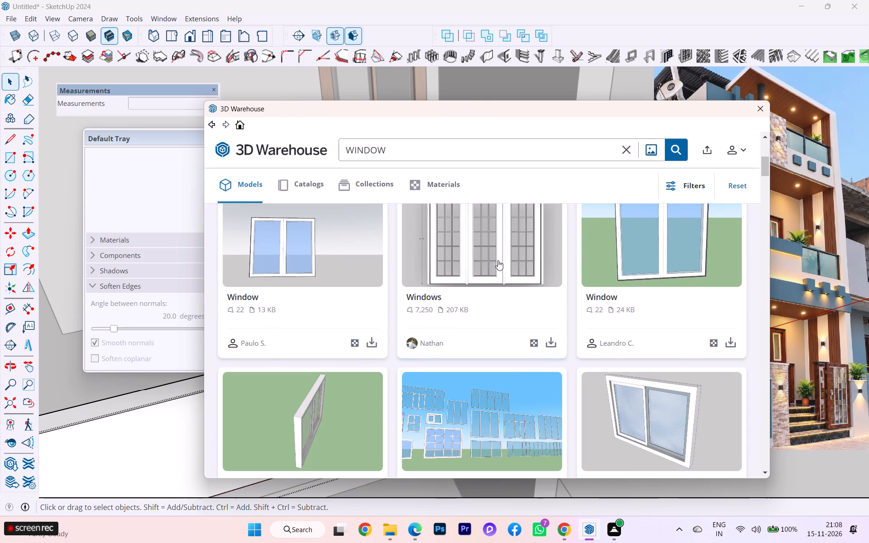
scroll(498, 260, "down", 4)
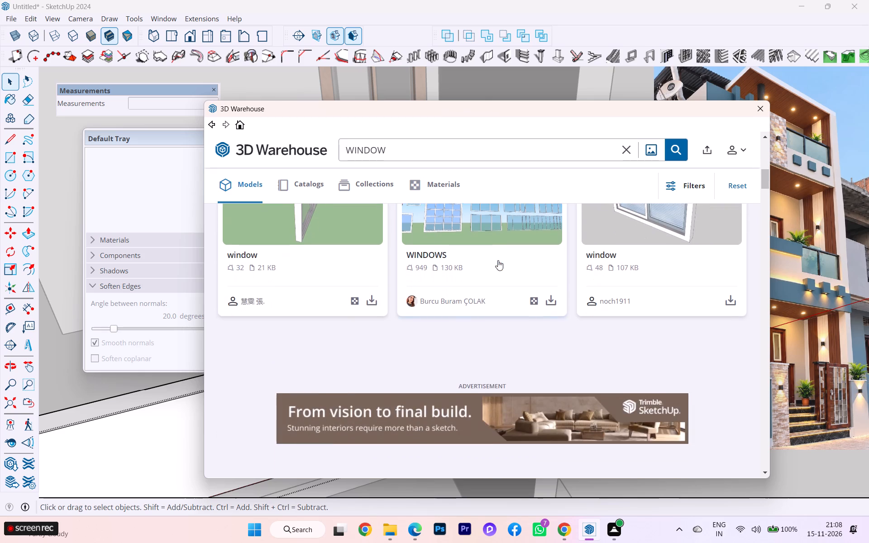
scroll(498, 260, "down", 4)
scroll(498, 260, "up", 1)
scroll(498, 260, "down", 6)
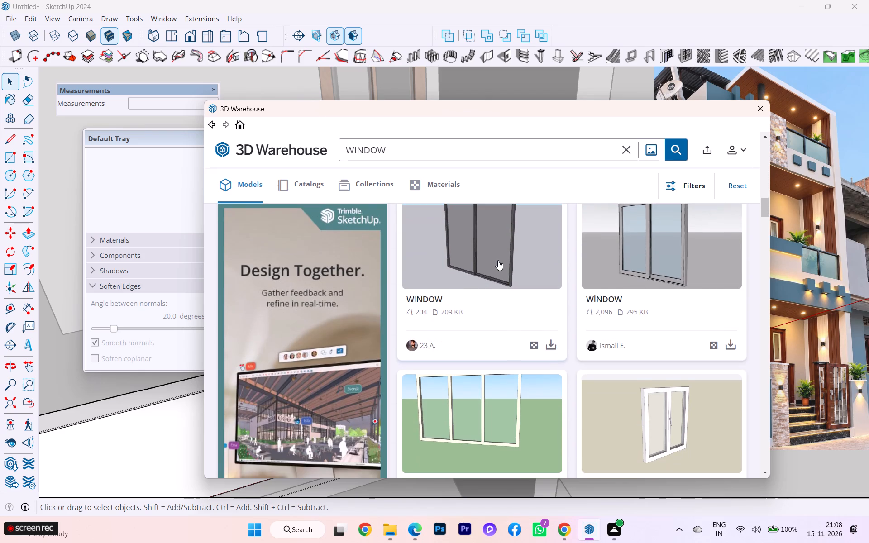
scroll(498, 260, "up", 2)
scroll(498, 260, "down", 3)
scroll(498, 260, "up", 3)
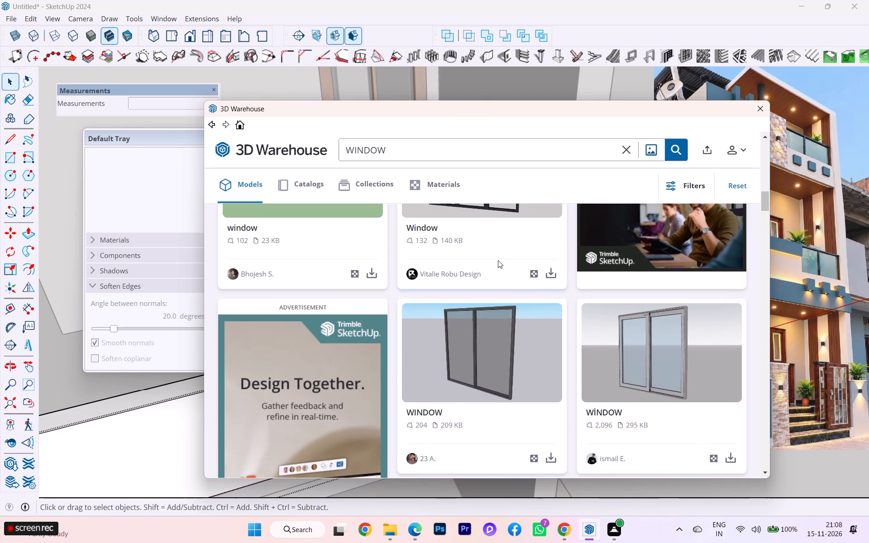
scroll(519, 285, "down", 3)
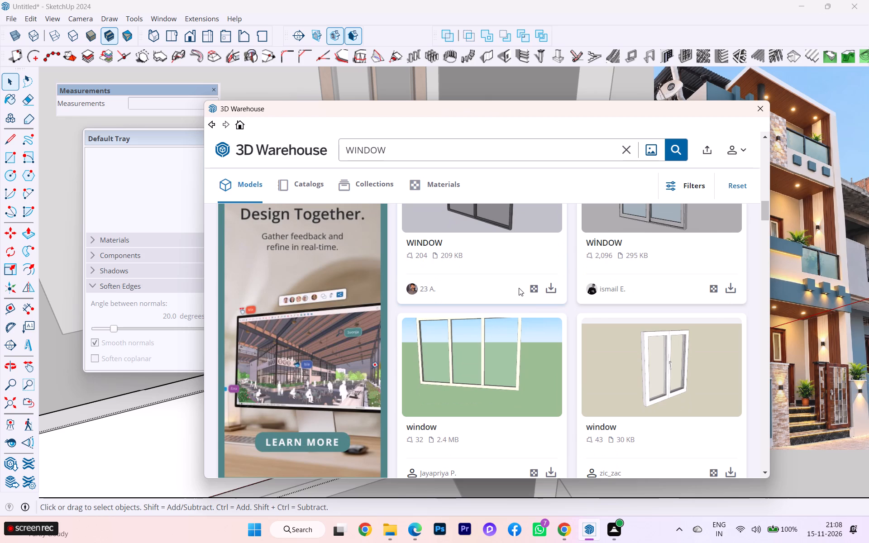
scroll(519, 288, "up", 2)
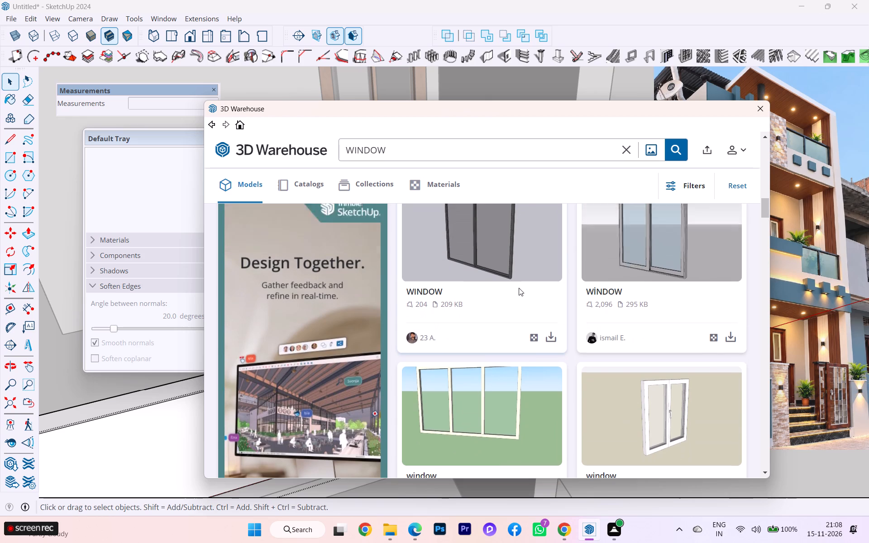
scroll(519, 288, "down", 4)
scroll(519, 288, "up", 2)
scroll(519, 288, "down", 3)
scroll(519, 288, "up", 5)
scroll(519, 288, "down", 5)
scroll(519, 288, "up", 2)
scroll(519, 288, "down", 5)
scroll(519, 288, "up", 2)
scroll(519, 288, "down", 5)
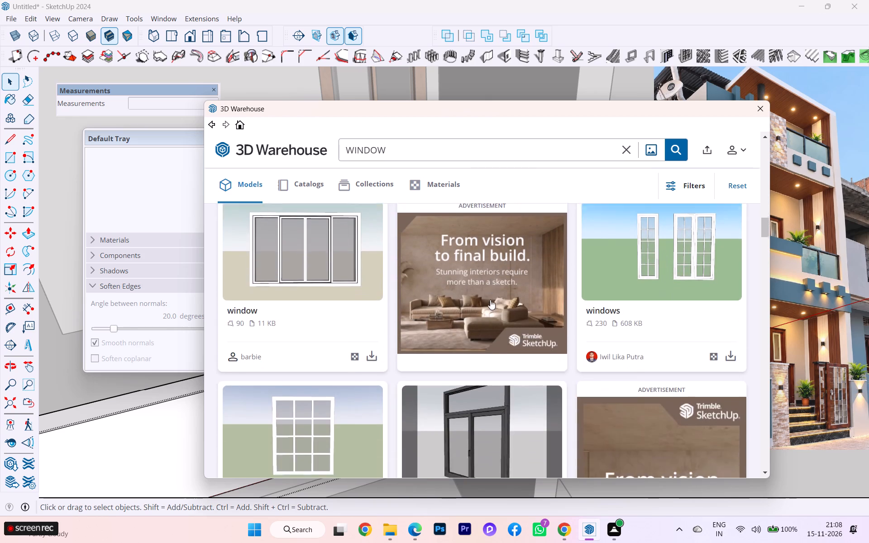
scroll(490, 300, "down", 4)
scroll(490, 300, "up", 1)
scroll(490, 300, "down", 1)
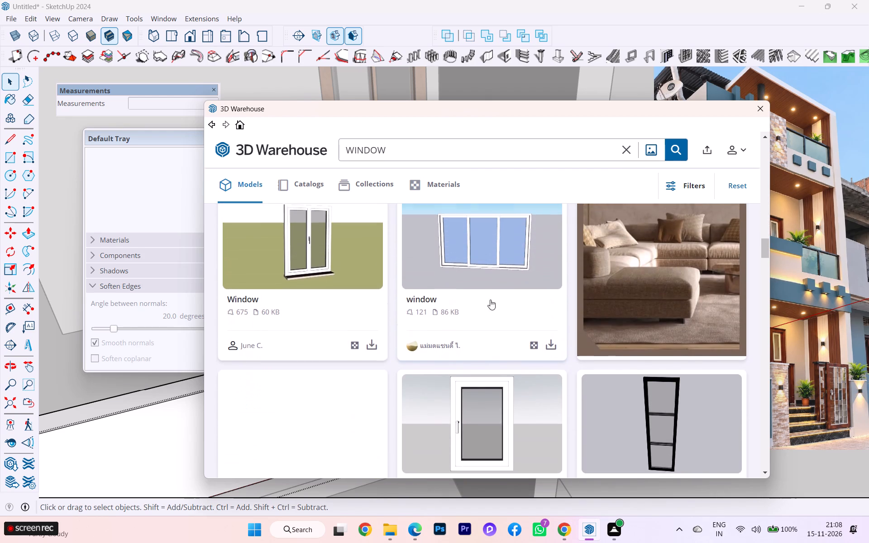
scroll(490, 300, "down", 2)
scroll(490, 300, "up", 1)
scroll(490, 300, "down", 4)
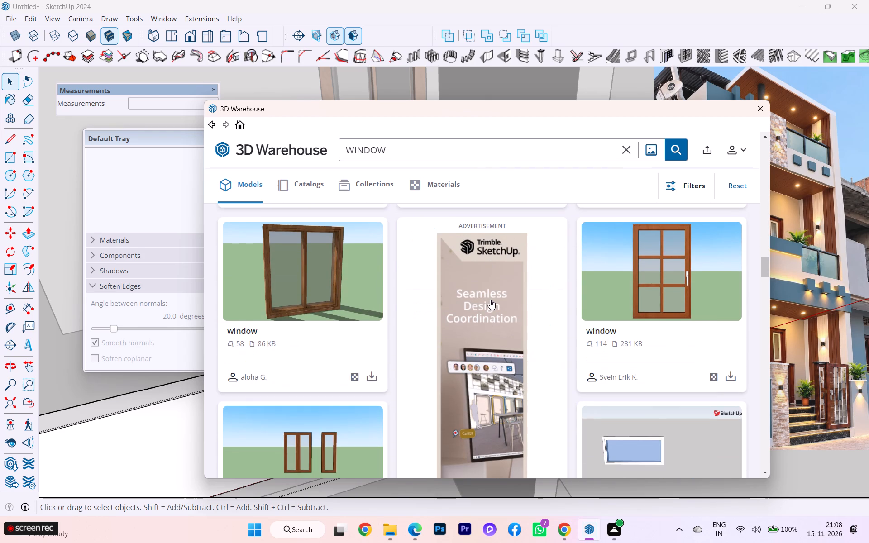
scroll(490, 300, "down", 8)
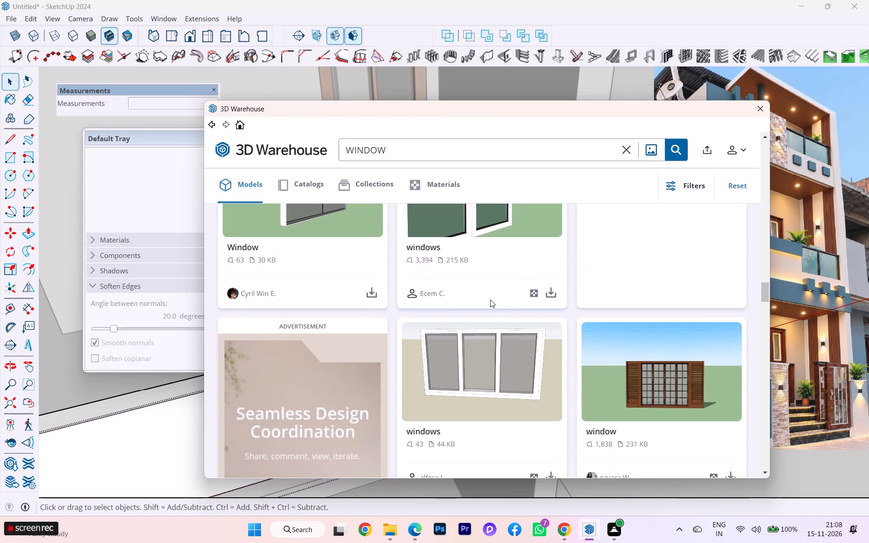
scroll(490, 300, "down", 1)
scroll(490, 300, "up", 11)
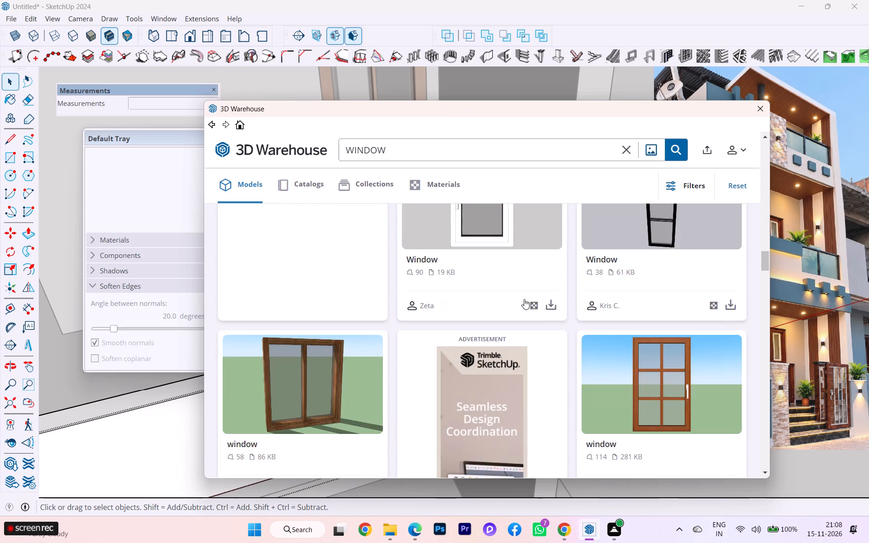
scroll(553, 316, "up", 9)
scroll(601, 319, "up", 11)
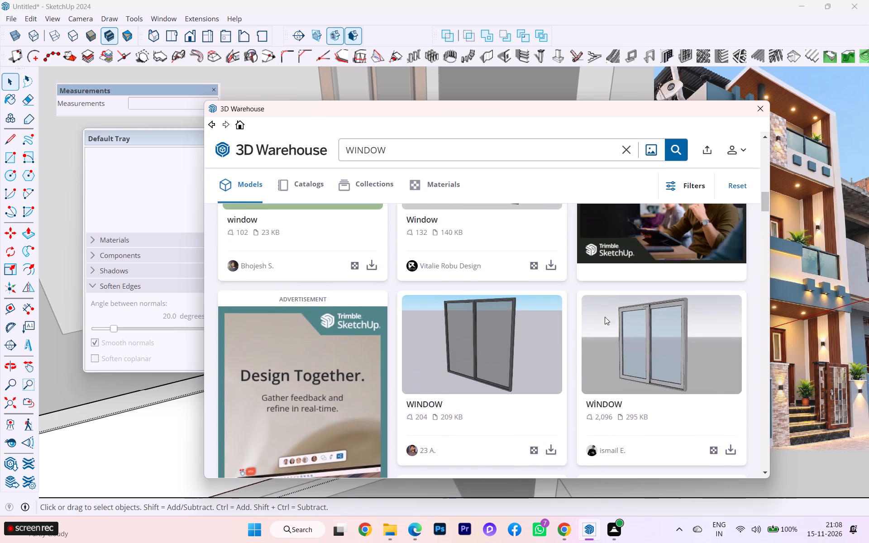
scroll(605, 317, "down", 2)
scroll(605, 317, "up", 3)
scroll(605, 317, "down", 2)
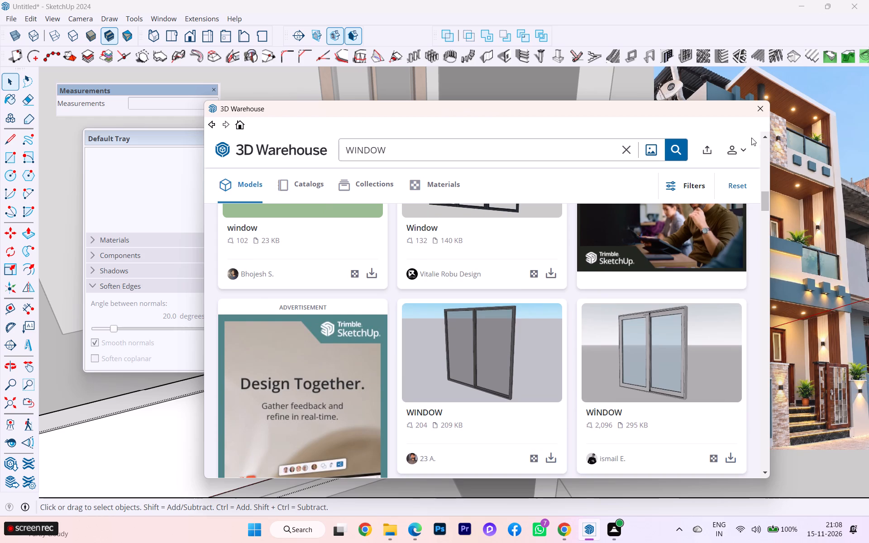
left_click(754, 109)
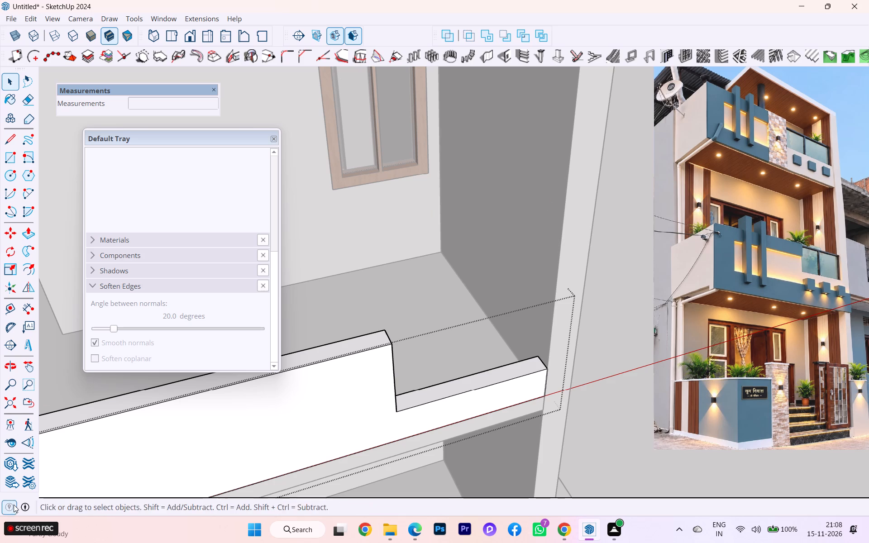
Search 3D Warehouse for RAILING models, replacing the previous WINDOW search.
left_click(8, 459)
left_click(15, 465)
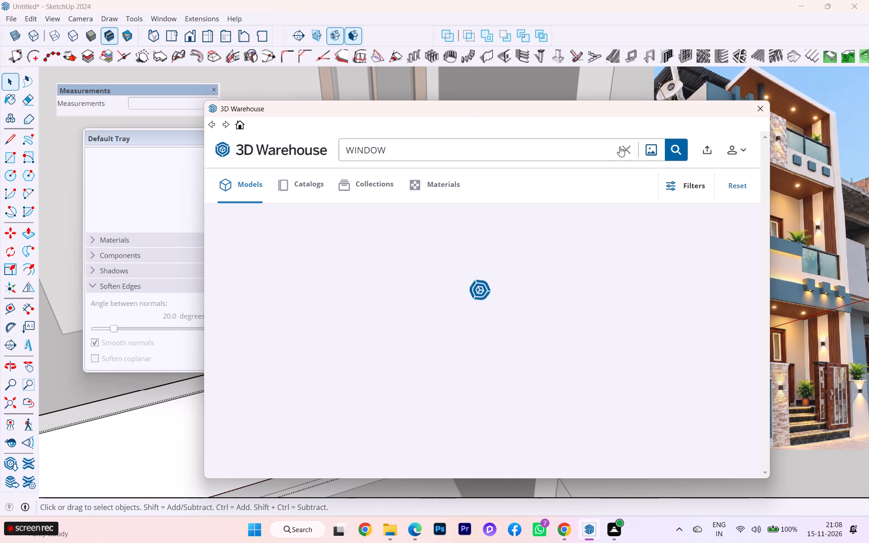
left_click(620, 147)
type("RAILING")
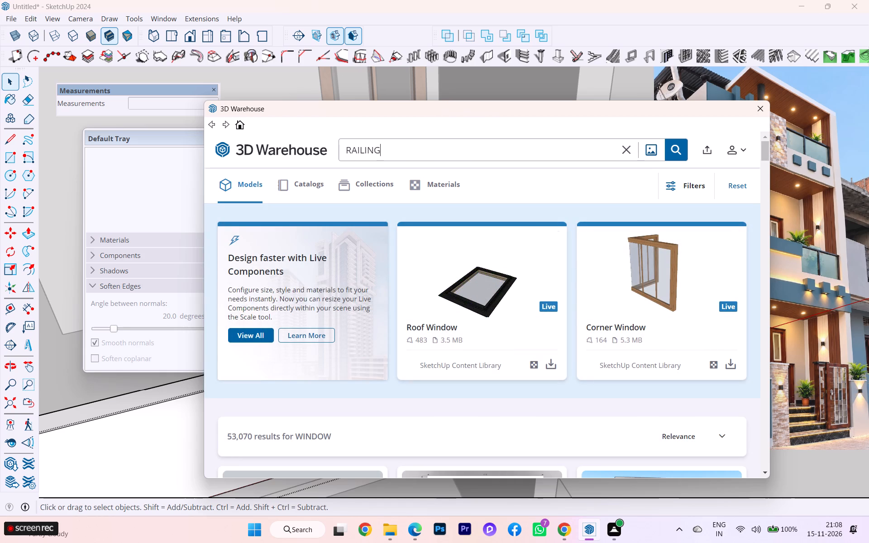
key("Return")
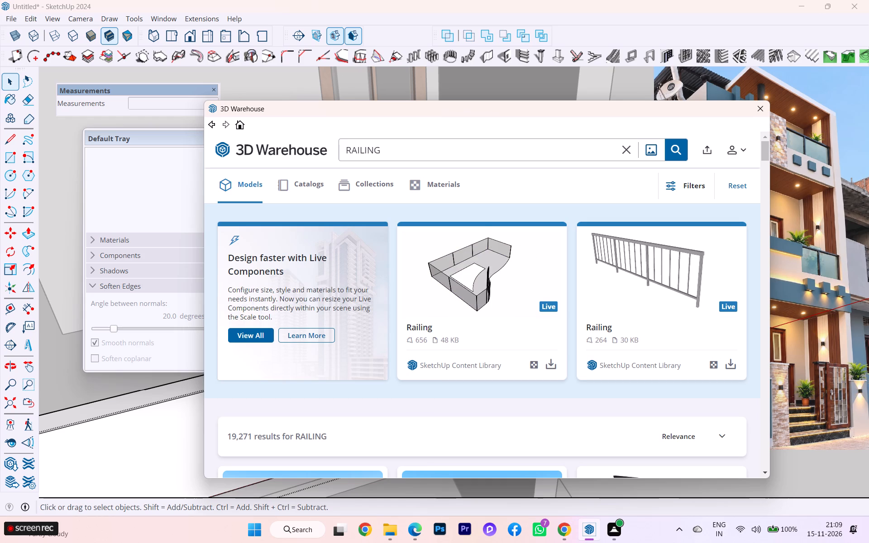
left_click(514, 142)
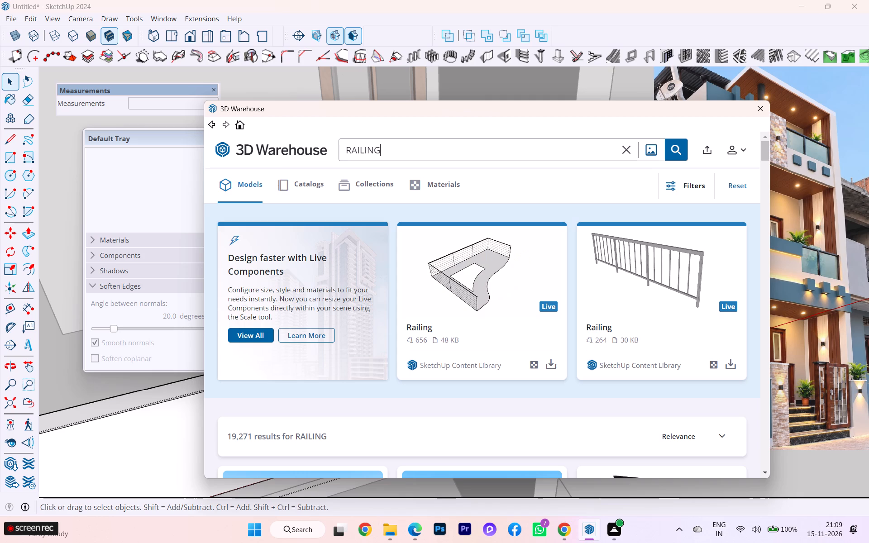
Look through the railing models in the 3D Warehouse results, comparing designs for one that suits the balcony's glass parapet railing.
scroll(425, 162, "down", 5)
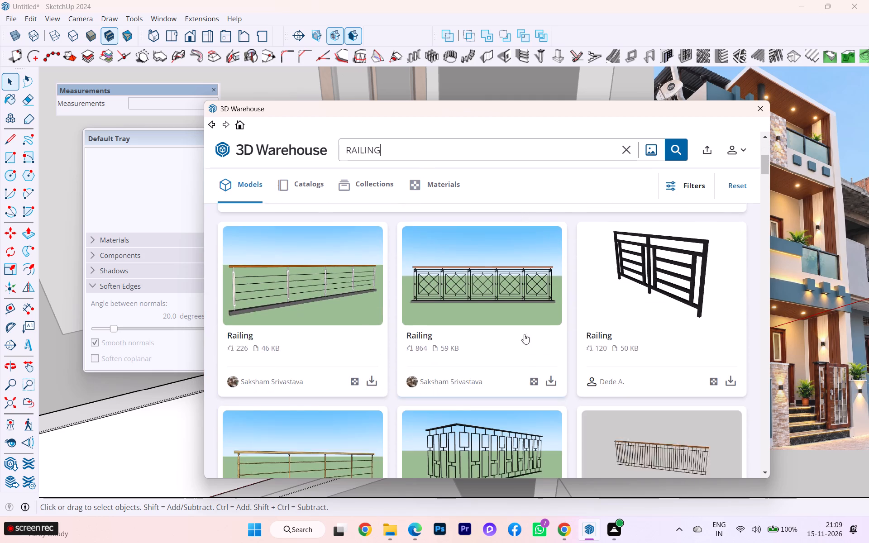
scroll(526, 329, "down", 3)
scroll(526, 329, "up", 1)
scroll(526, 329, "down", 1)
scroll(526, 327, "up", 1)
scroll(526, 327, "down", 1)
scroll(526, 327, "up", 4)
scroll(526, 327, "down", 5)
scroll(526, 327, "up", 1)
scroll(526, 327, "down", 1)
scroll(526, 327, "up", 2)
scroll(526, 327, "down", 1)
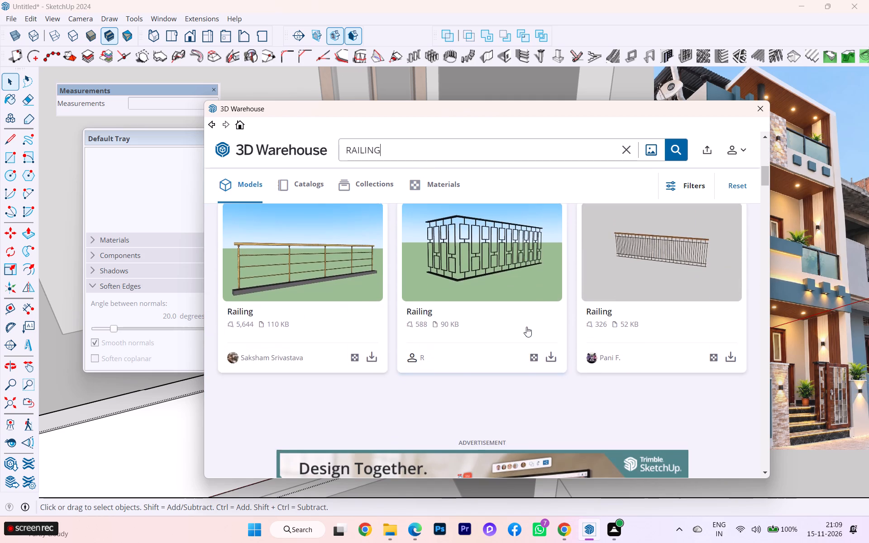
scroll(526, 327, "down", 3)
scroll(526, 327, "up", 1)
scroll(526, 327, "down", 5)
scroll(526, 327, "up", 1)
scroll(526, 327, "down", 3)
scroll(526, 327, "up", 3)
scroll(526, 327, "down", 10)
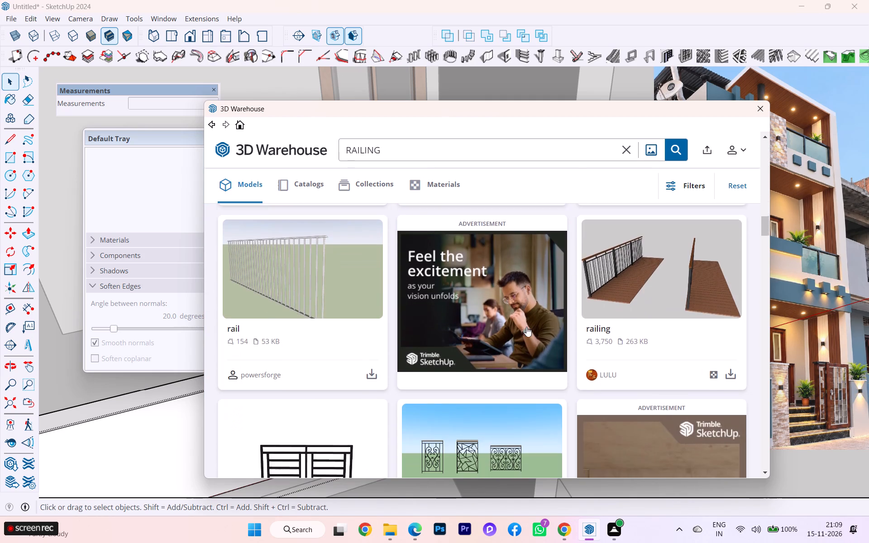
scroll(526, 327, "down", 1)
scroll(526, 327, "up", 1)
scroll(526, 327, "down", 2)
scroll(526, 327, "up", 1)
scroll(526, 327, "down", 4)
scroll(526, 327, "up", 1)
scroll(526, 327, "down", 2)
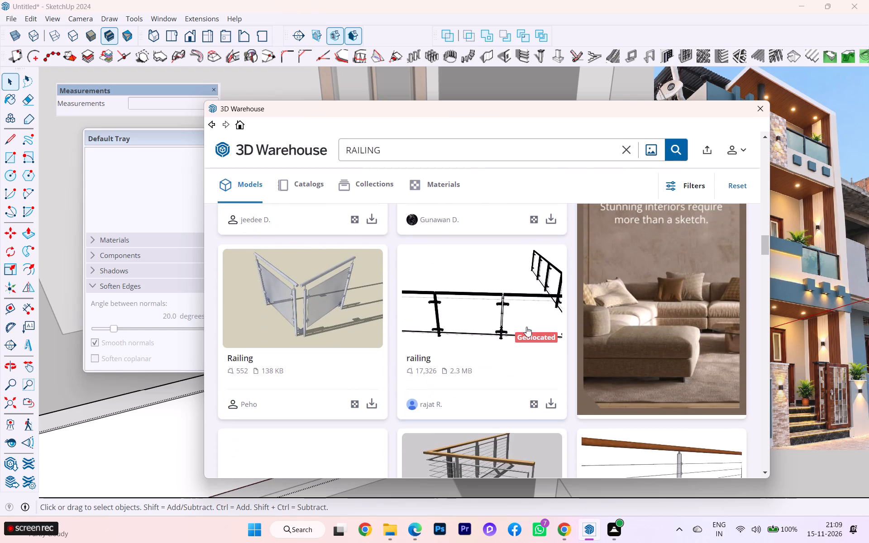
scroll(526, 327, "down", 2)
scroll(526, 327, "up", 3)
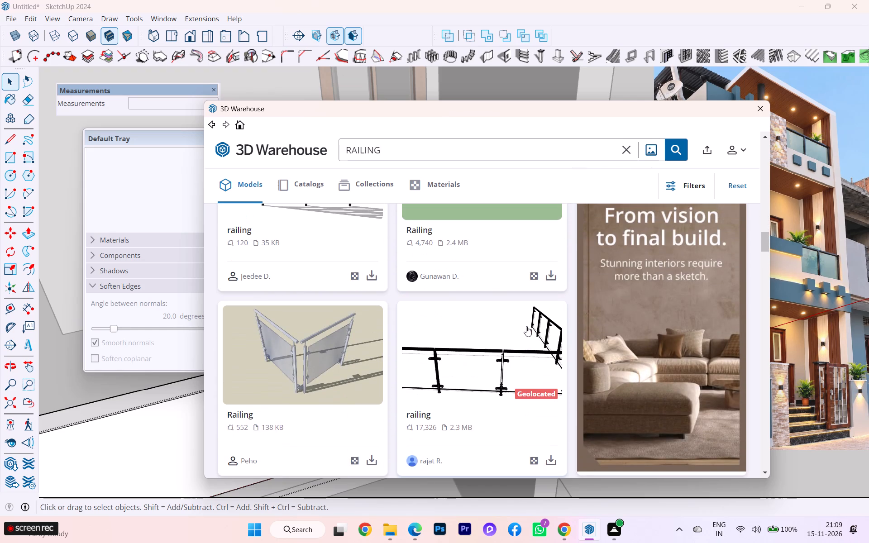
scroll(526, 326, "down", 11)
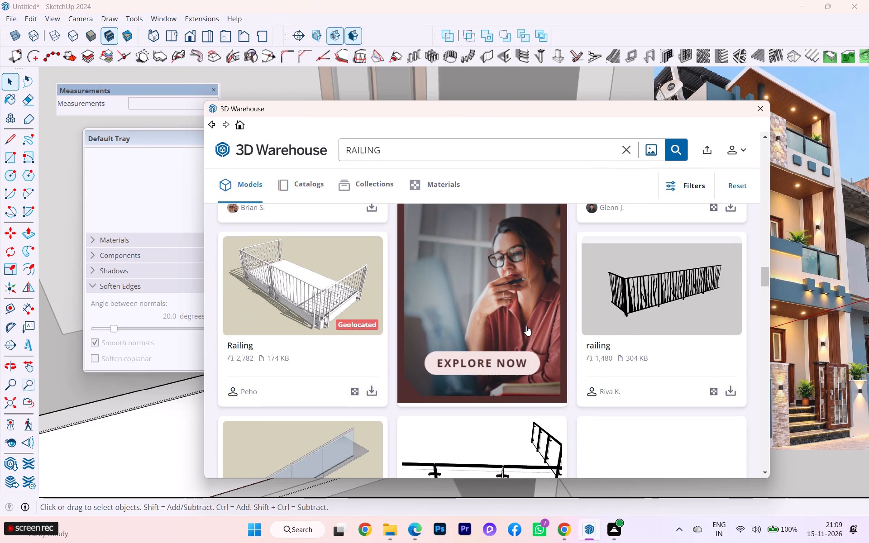
scroll(526, 326, "down", 4)
scroll(526, 326, "up", 2)
scroll(526, 326, "down", 4)
scroll(526, 326, "up", 1)
scroll(526, 326, "down", 1)
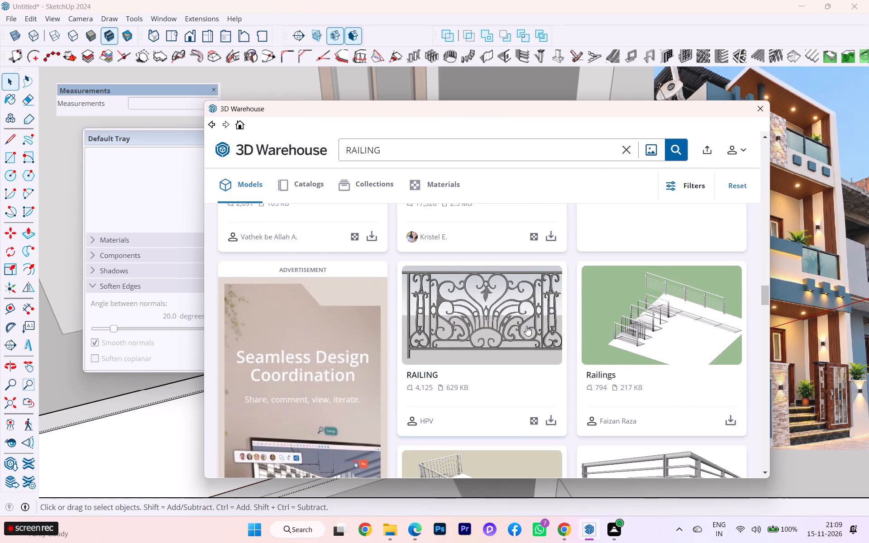
scroll(526, 326, "down", 1)
scroll(526, 326, "up", 2)
scroll(526, 326, "down", 8)
scroll(526, 326, "up", 1)
scroll(526, 326, "down", 1)
scroll(526, 326, "up", 5)
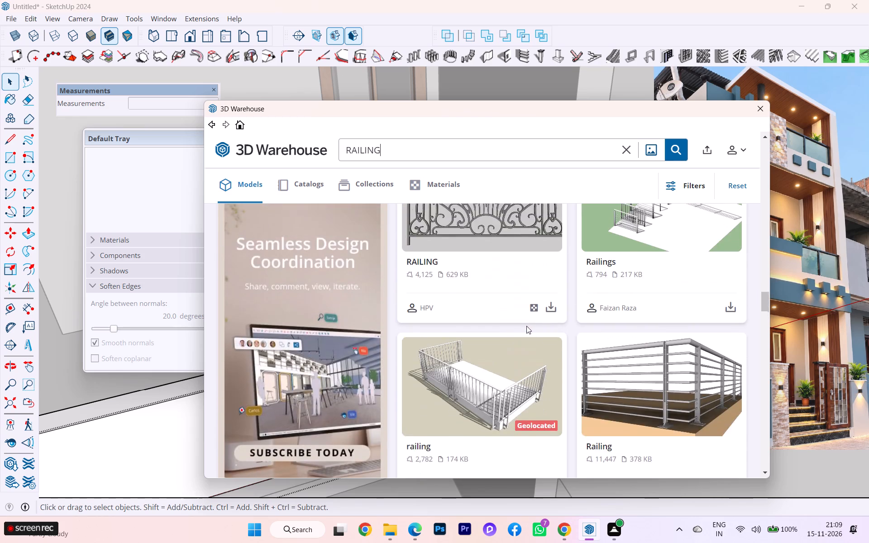
scroll(526, 326, "down", 15)
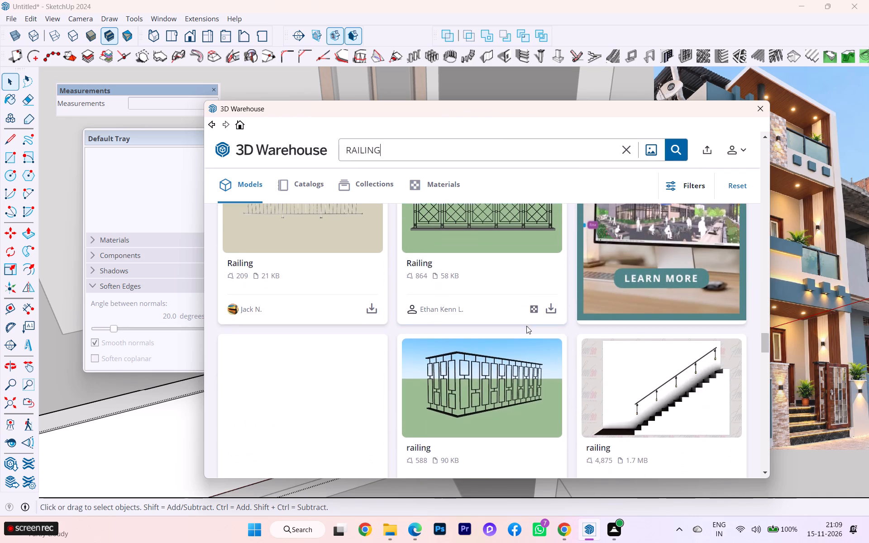
scroll(526, 326, "down", 5)
scroll(526, 326, "up", 3)
scroll(526, 326, "down", 4)
scroll(526, 326, "up", 2)
scroll(526, 326, "down", 1)
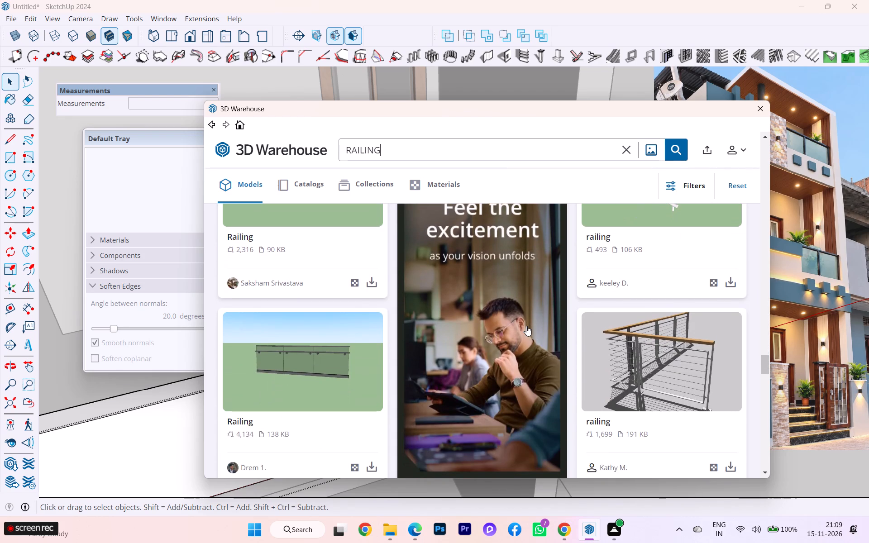
scroll(526, 326, "down", 8)
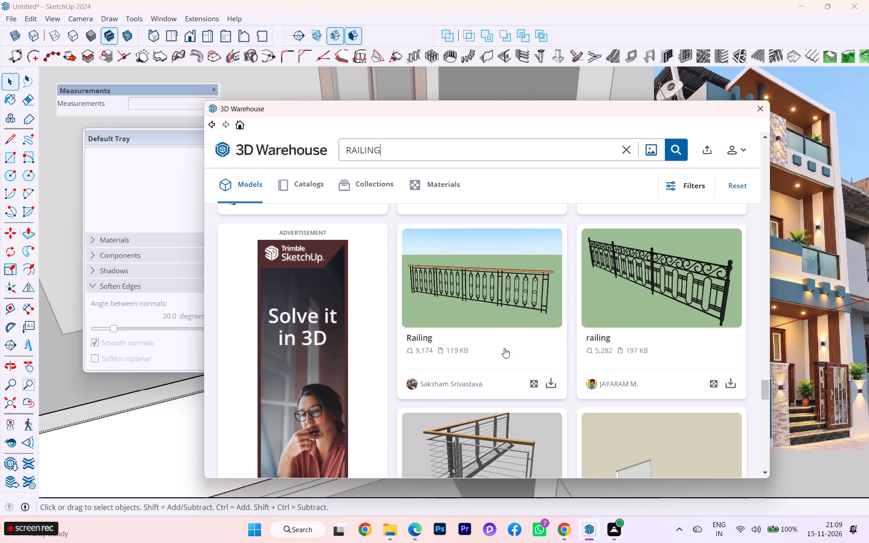
scroll(436, 341, "up", 2)
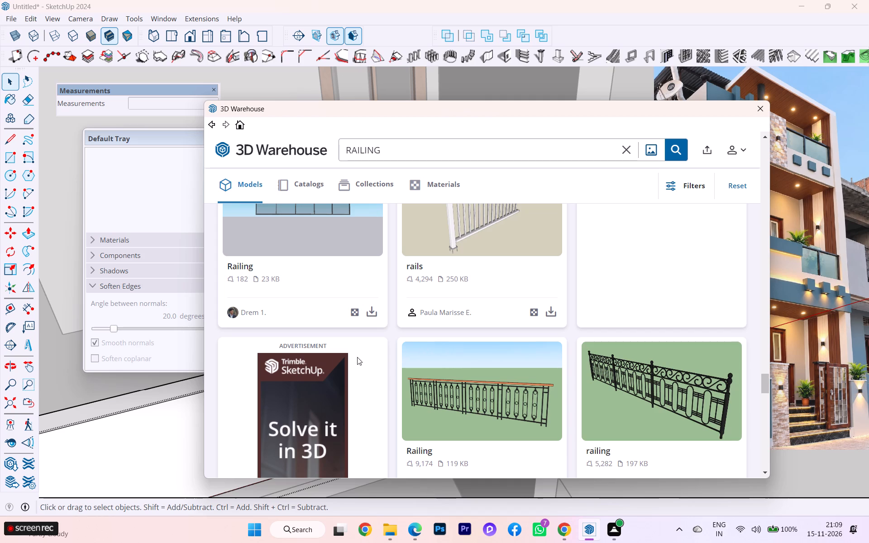
scroll(333, 311, "up", 1)
scroll(424, 322, "up", 2)
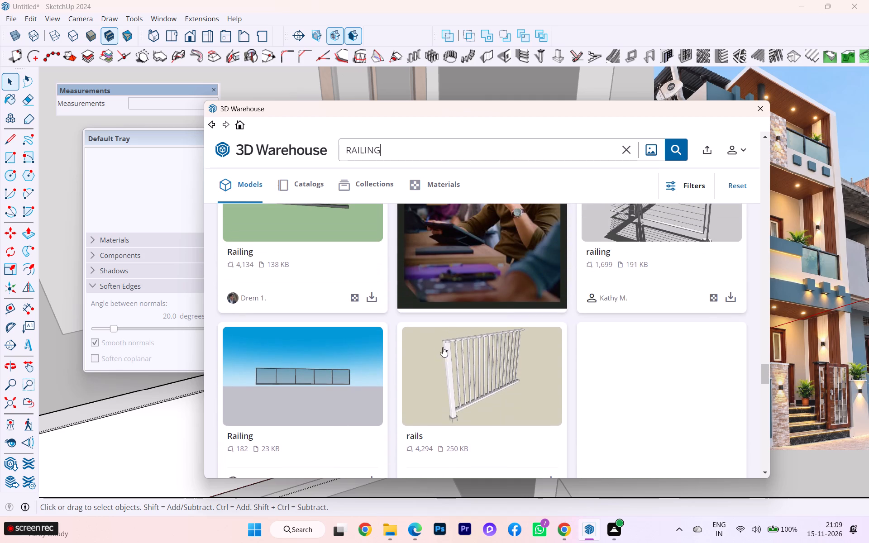
scroll(428, 348, "down", 1)
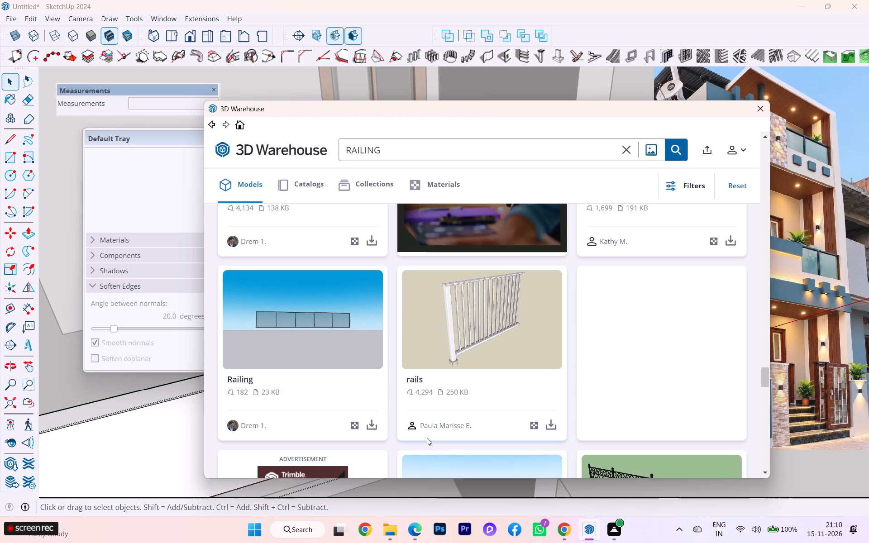
scroll(457, 448, "down", 1)
scroll(463, 415, "up", 2)
scroll(463, 415, "down", 1)
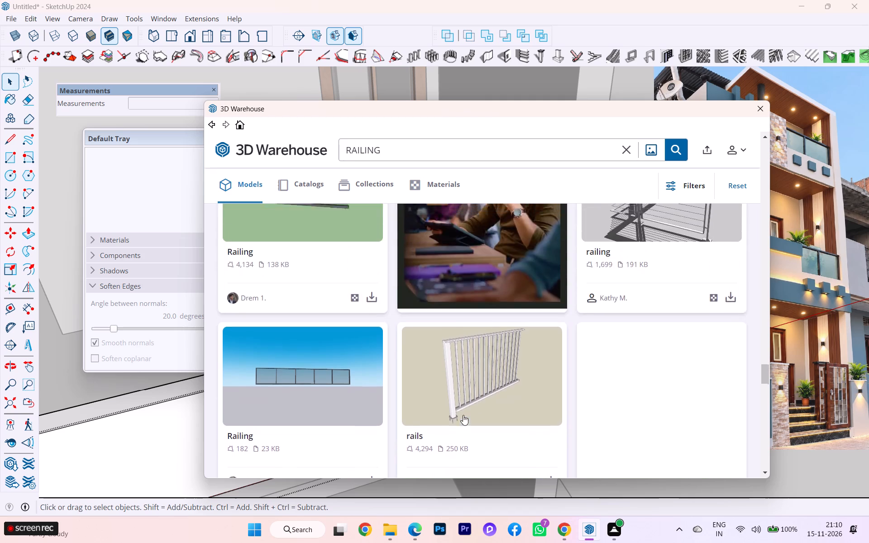
scroll(463, 415, "up", 2)
scroll(463, 415, "down", 4)
scroll(463, 415, "up", 1)
scroll(463, 415, "down", 13)
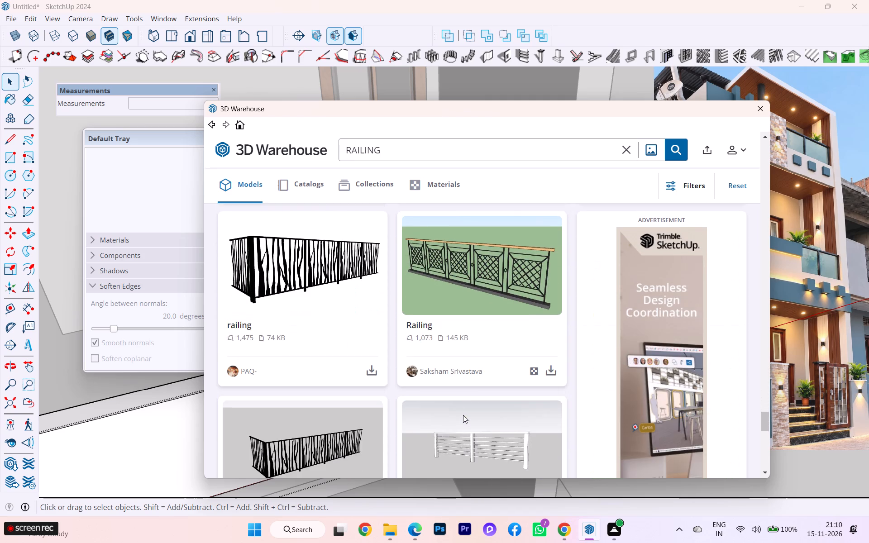
scroll(463, 415, "down", 9)
scroll(463, 415, "up", 1)
scroll(463, 415, "down", 5)
scroll(463, 415, "up", 1)
scroll(463, 415, "down", 1)
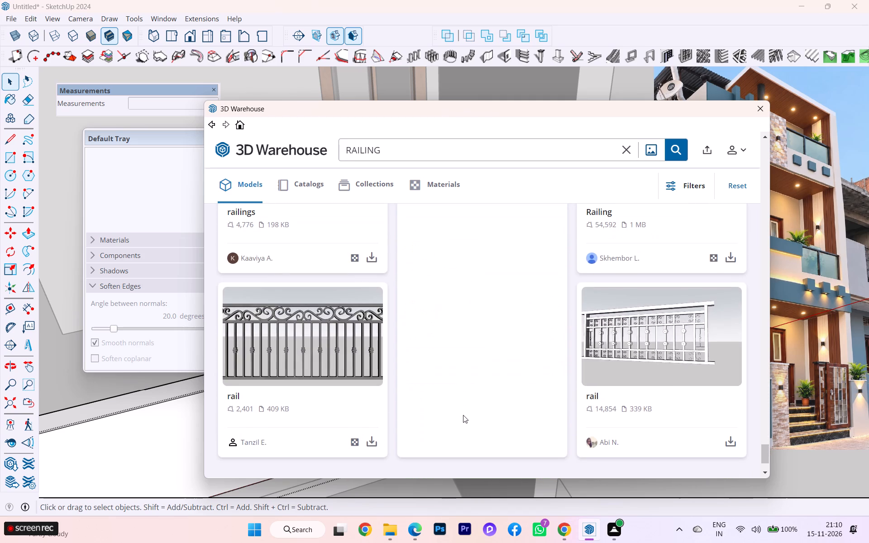
scroll(463, 415, "down", 2)
scroll(463, 415, "up", 2)
scroll(463, 415, "down", 8)
scroll(469, 390, "up", 6)
scroll(472, 325, "up", 8)
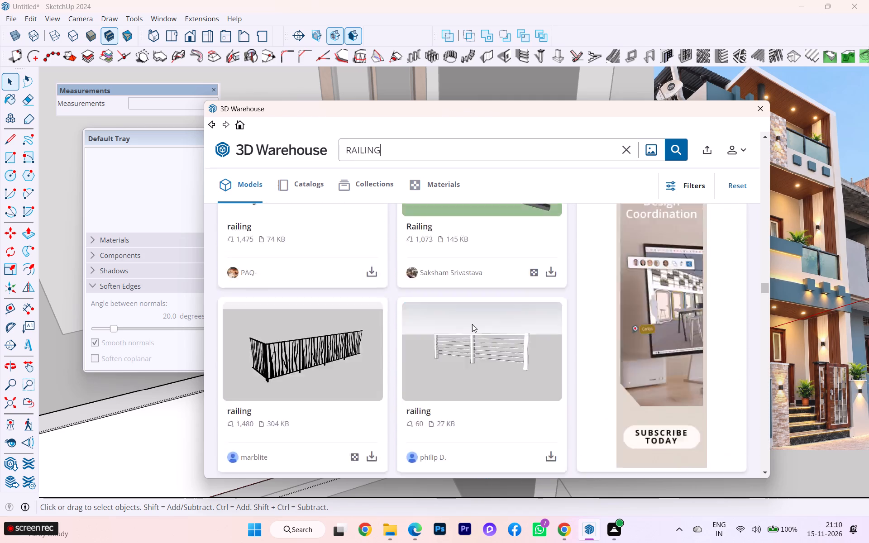
Narrow the 3D Warehouse search to RAILING GLASS.
left_click(400, 142)
key("space")
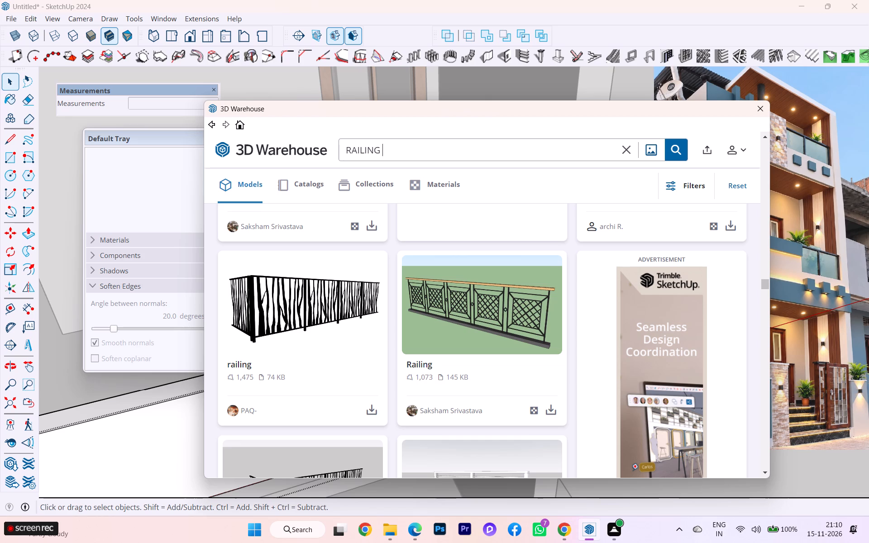
type("GLASS")
key("Return")
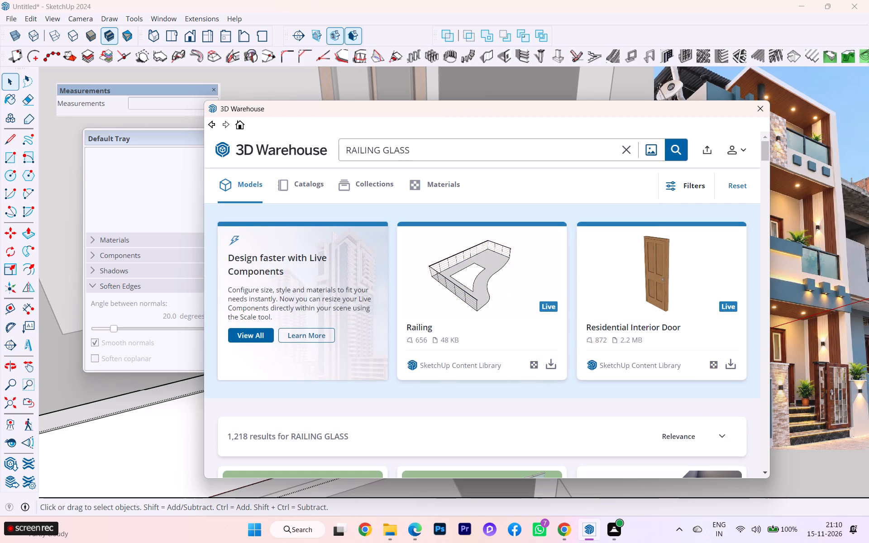
Compare the glass railing models and request the download of the Glass railing with a wooden handrail and steel posts.
scroll(536, 183, "down", 7)
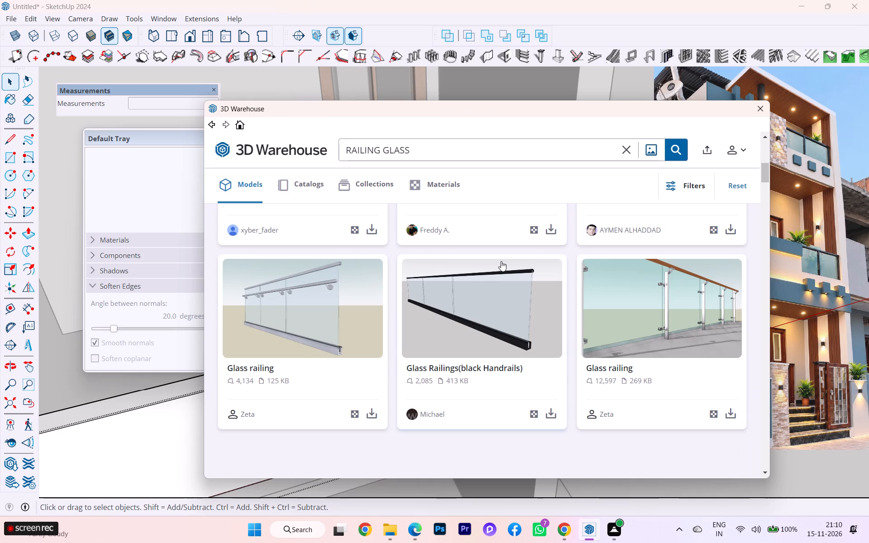
scroll(475, 290, "up", 2)
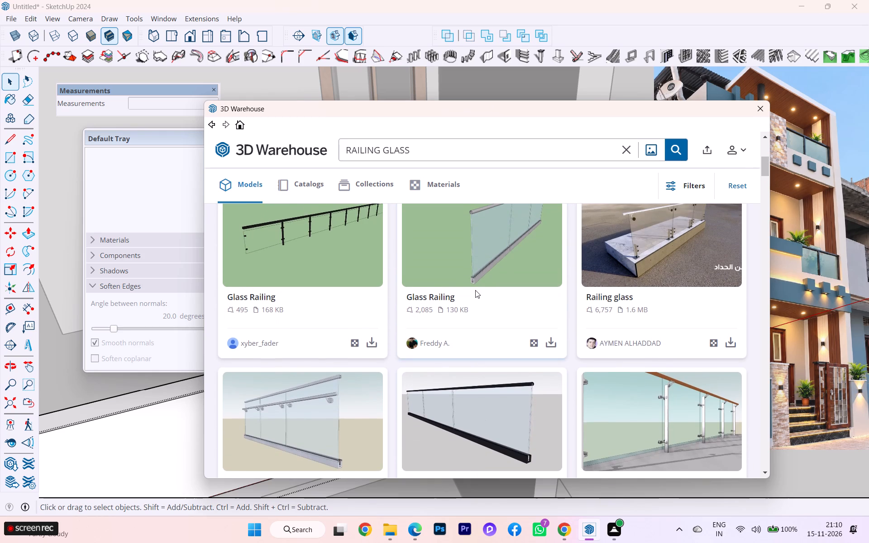
scroll(475, 290, "up", 2)
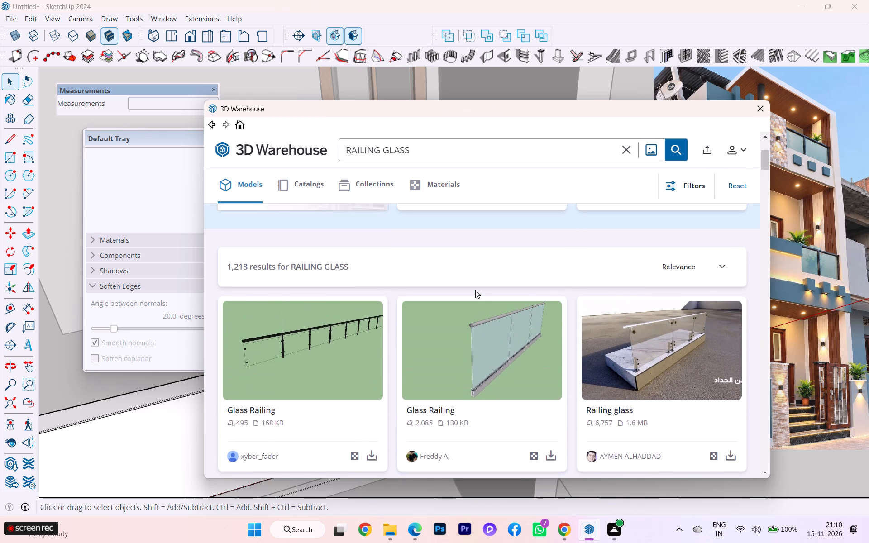
scroll(475, 290, "down", 1)
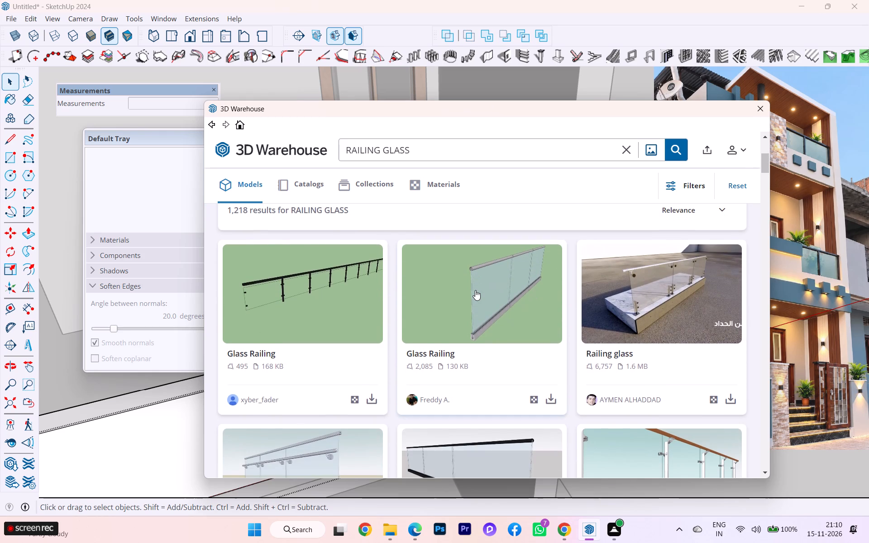
scroll(527, 300, "down", 1)
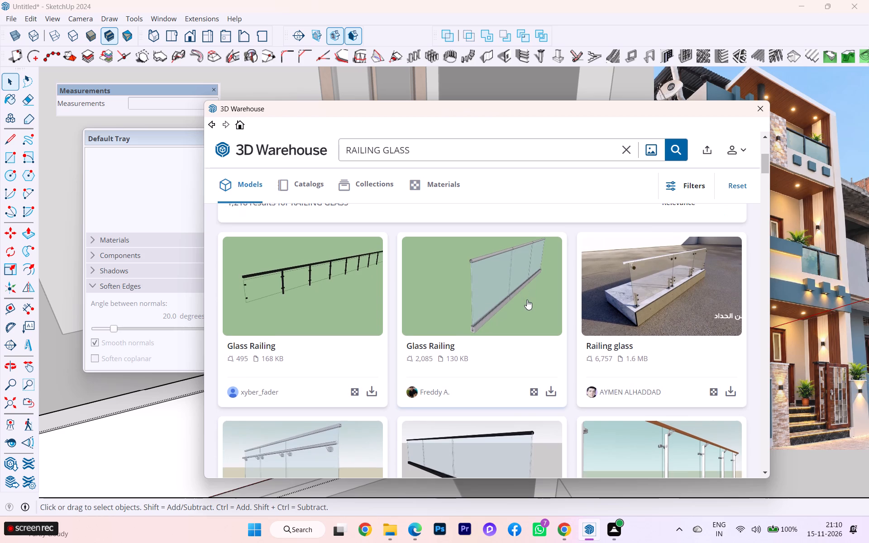
scroll(527, 300, "down", 4)
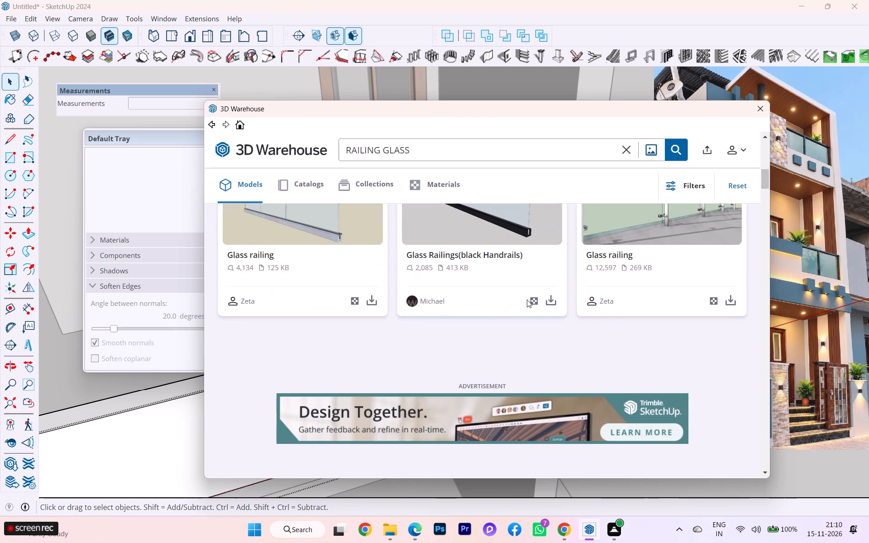
left_click(733, 301)
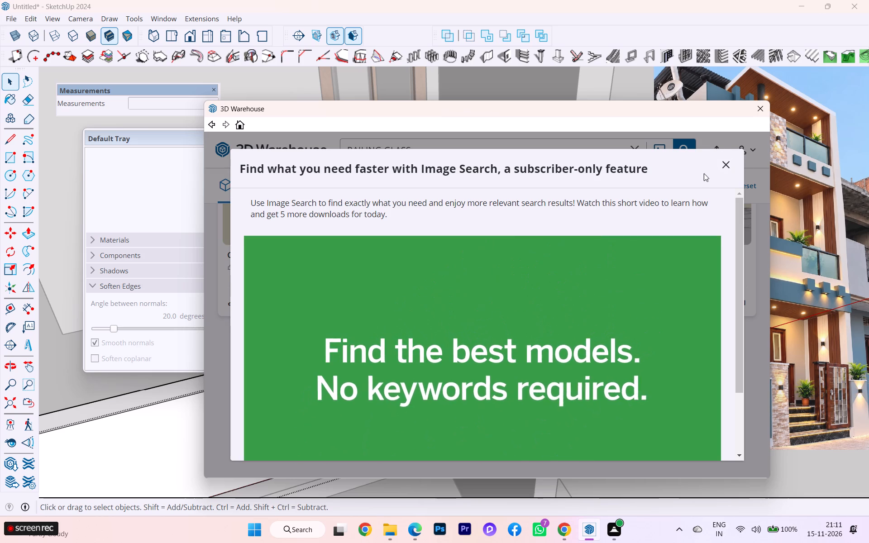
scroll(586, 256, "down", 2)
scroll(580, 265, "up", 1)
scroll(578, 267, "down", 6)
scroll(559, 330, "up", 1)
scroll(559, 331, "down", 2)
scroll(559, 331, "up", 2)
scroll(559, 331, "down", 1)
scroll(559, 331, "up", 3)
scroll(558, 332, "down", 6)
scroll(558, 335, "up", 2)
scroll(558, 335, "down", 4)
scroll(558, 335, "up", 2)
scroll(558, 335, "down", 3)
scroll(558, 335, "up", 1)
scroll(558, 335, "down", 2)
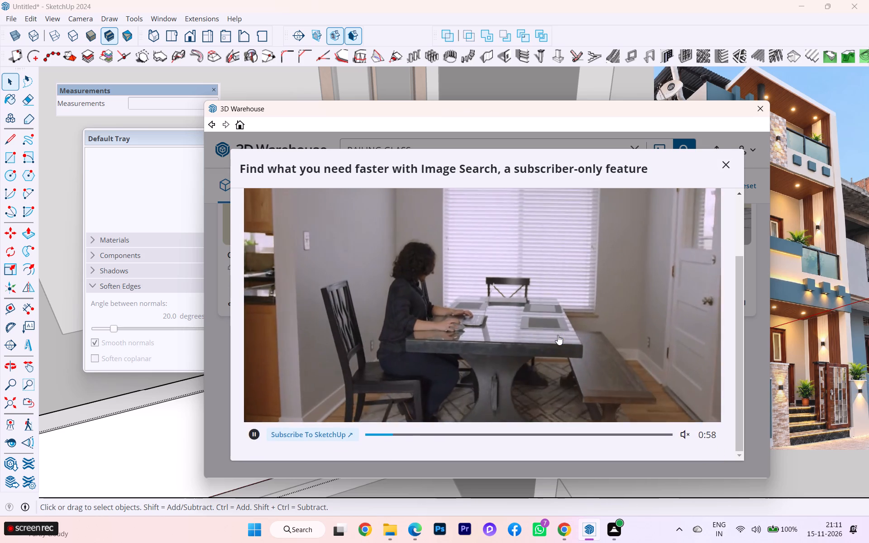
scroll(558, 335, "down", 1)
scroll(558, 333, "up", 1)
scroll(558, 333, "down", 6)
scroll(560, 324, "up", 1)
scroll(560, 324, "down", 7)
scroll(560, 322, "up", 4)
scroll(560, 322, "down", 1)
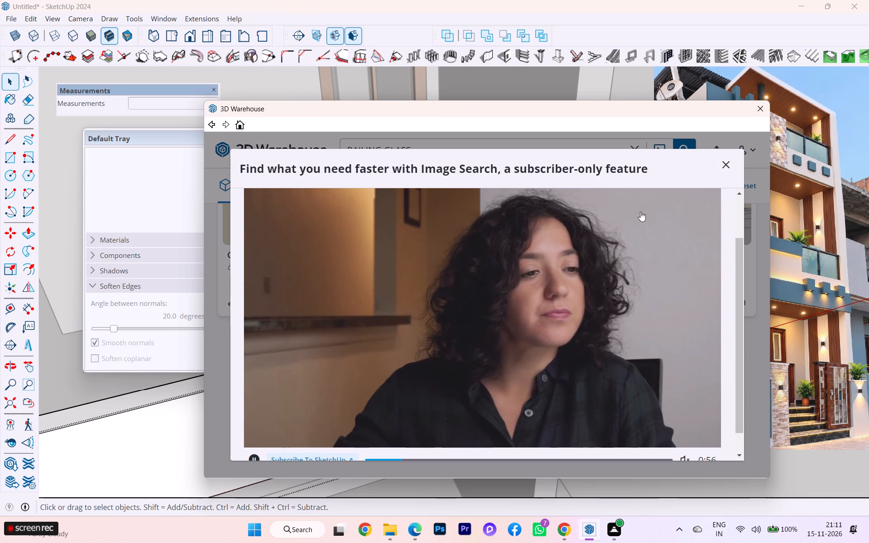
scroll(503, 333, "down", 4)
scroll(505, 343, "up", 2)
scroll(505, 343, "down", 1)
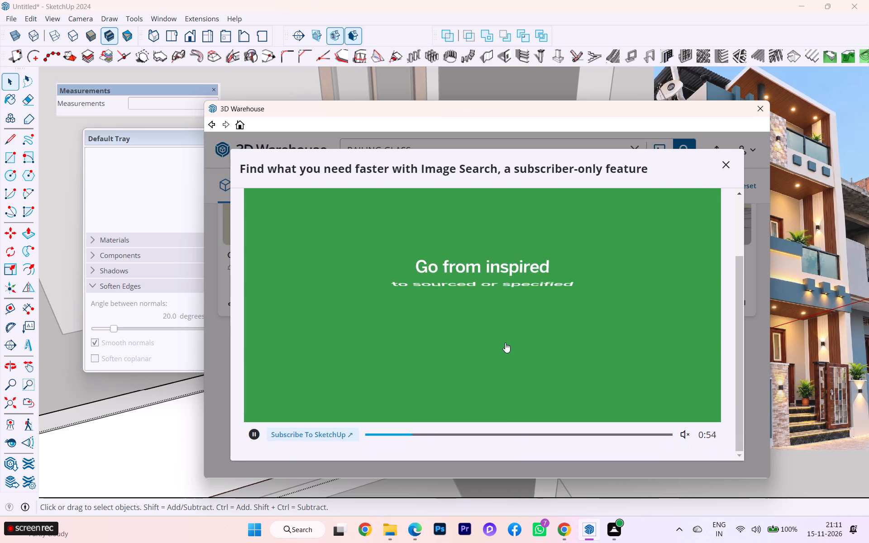
Dismiss the subscription offer and load the 1.6 MB Railing glass model from the search results directly into the scene.
left_click(682, 396)
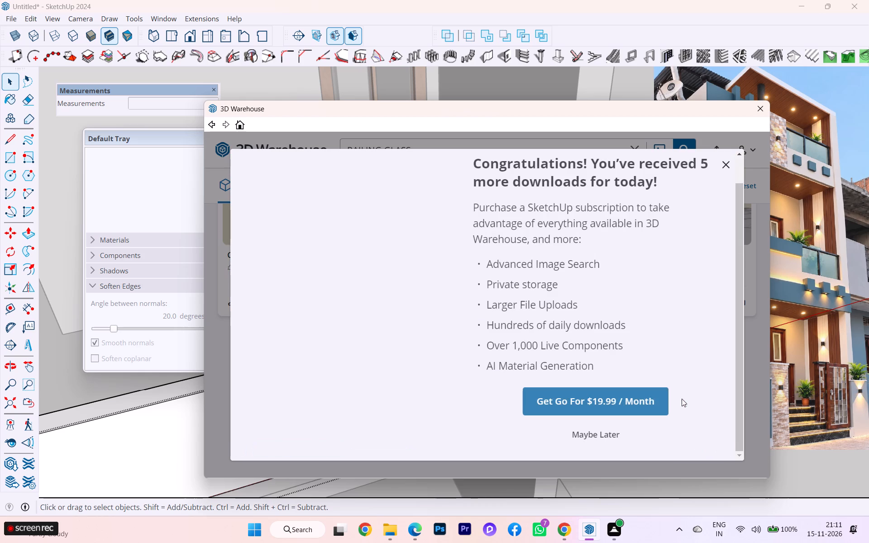
scroll(652, 405, "up", 2)
scroll(688, 207, "up", 1)
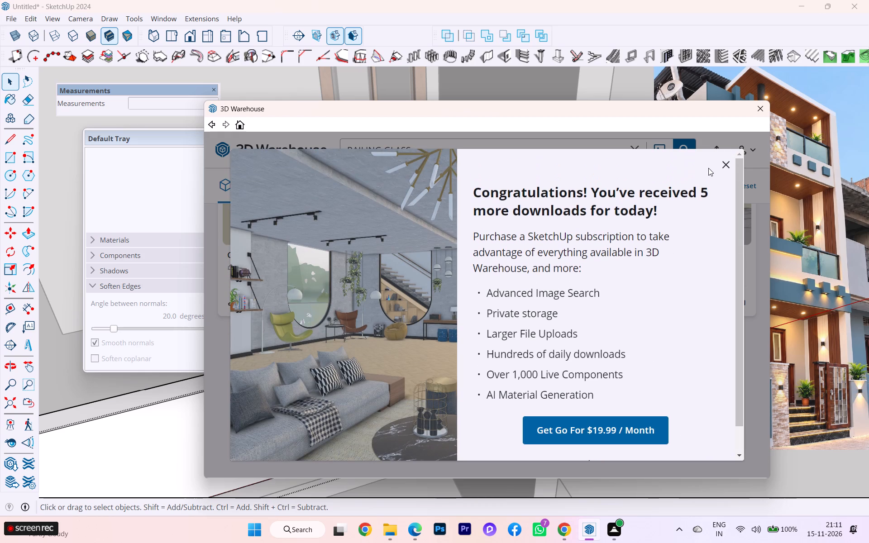
left_click(730, 160)
scroll(604, 281, "up", 3)
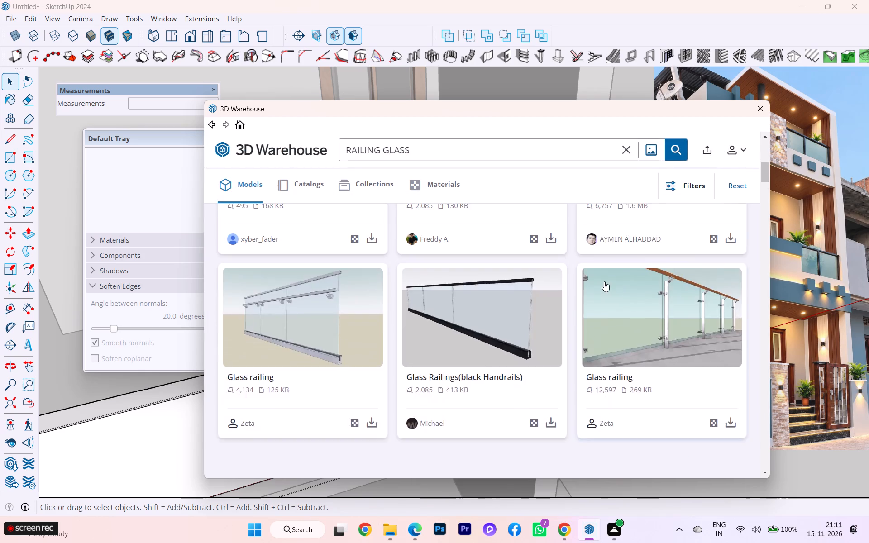
scroll(649, 278, "up", 1)
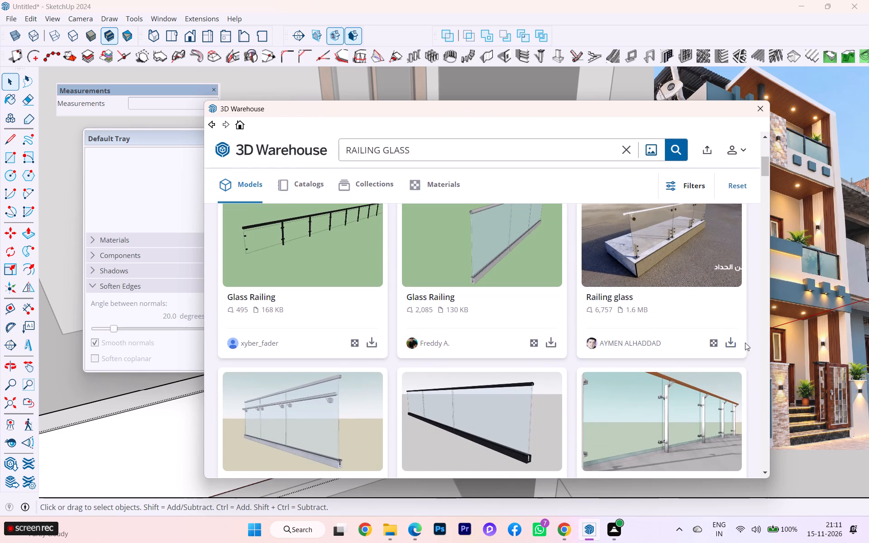
left_click(732, 342)
left_click(463, 305)
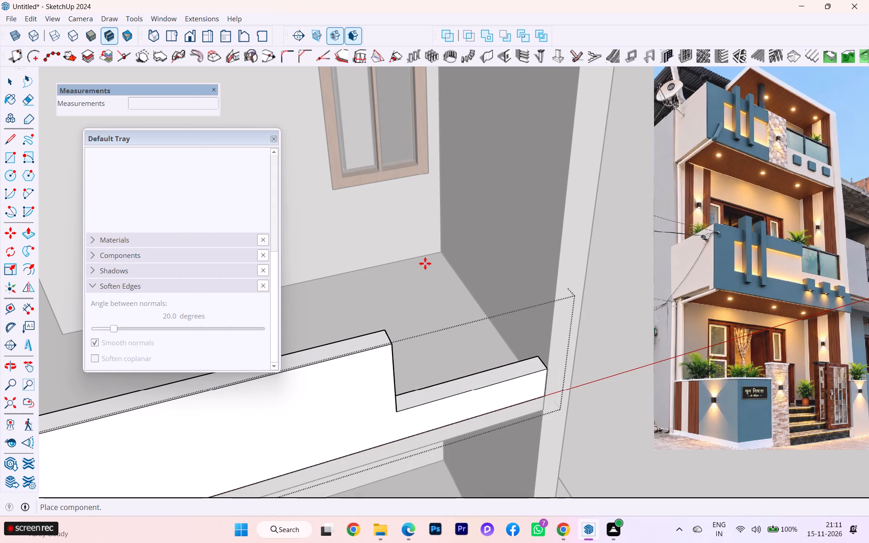
Place the imported railing component in the open space in front of the house, clear of the building.
scroll(460, 311, "down", 4)
scroll(589, 340, "down", 7)
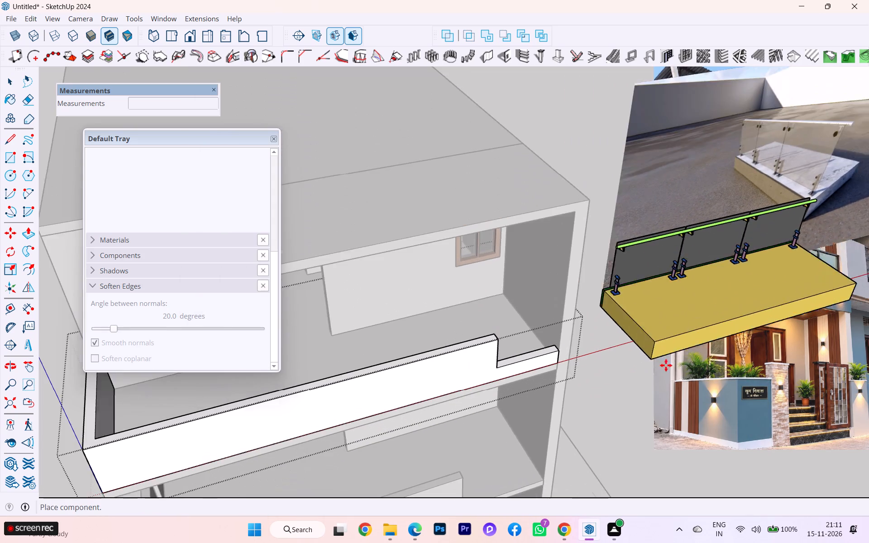
scroll(666, 363, "up", 1)
scroll(666, 363, "down", 5)
scroll(440, 312, "down", 4)
scroll(439, 312, "up", 2)
scroll(439, 312, "down", 1)
scroll(377, 300, "down", 6)
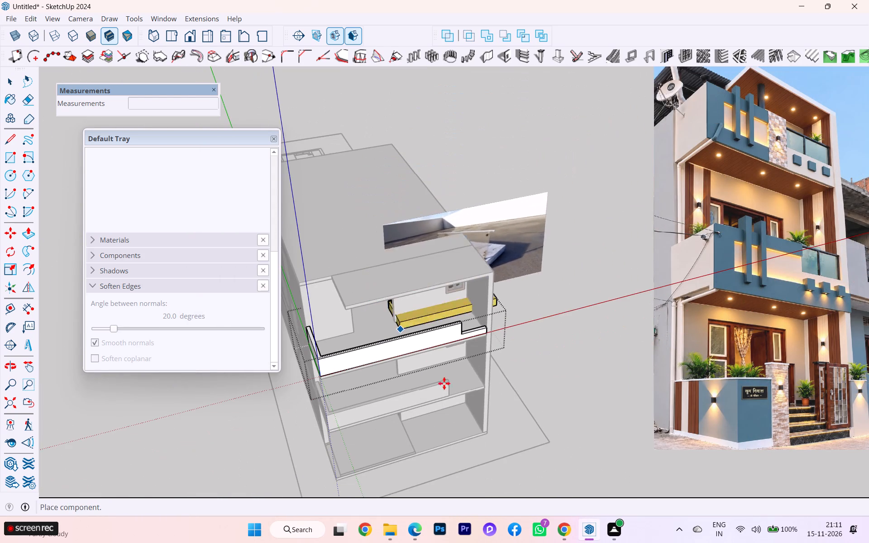
scroll(515, 428, "up", 4)
scroll(525, 416, "down", 5)
scroll(517, 410, "up", 3)
scroll(516, 410, "down", 9)
scroll(447, 351, "up", 1)
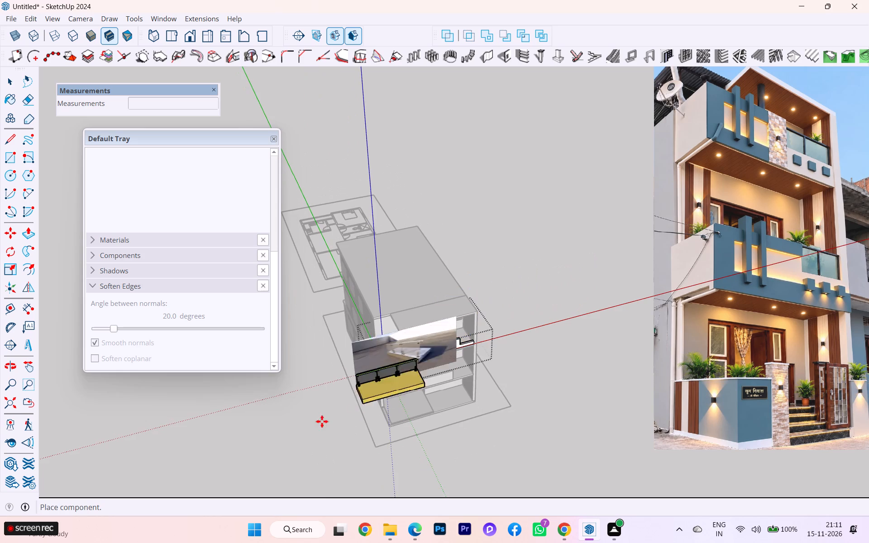
left_click(260, 429)
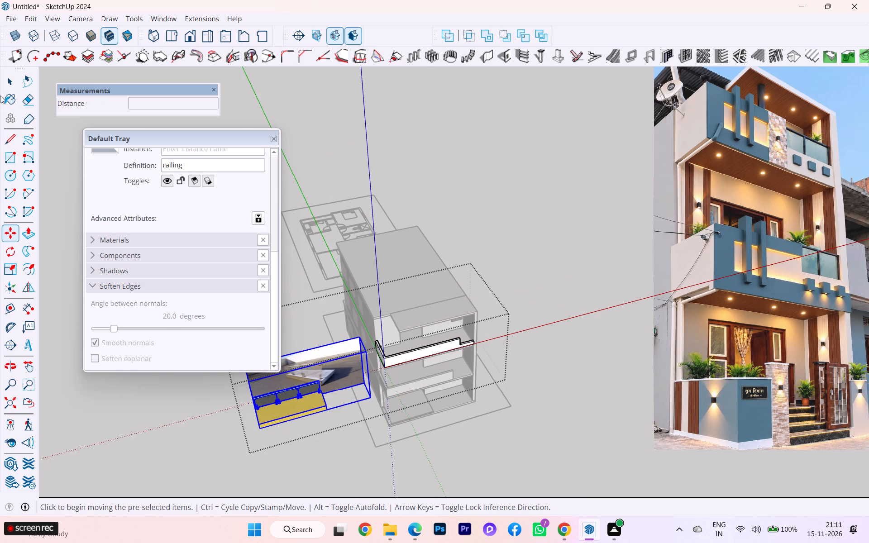
Open the imported railing component and copy only the nested group holding the glass railing and its base, without the backdrop image.
left_click(0, 95)
left_click(4, 97)
left_click(12, 84)
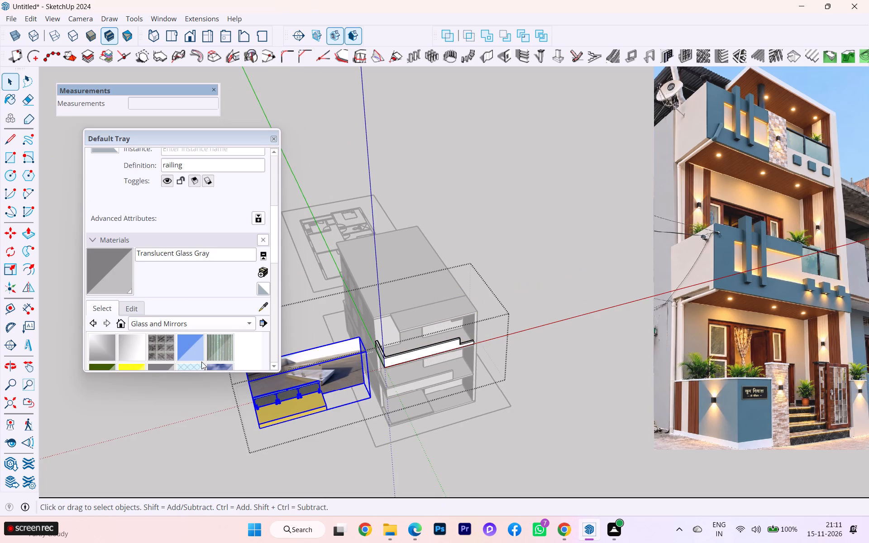
double_click(270, 394)
scroll(270, 394, "down", 2)
scroll(270, 394, "up", 9)
scroll(270, 394, "down", 1)
scroll(270, 394, "up", 2)
scroll(270, 396, "down", 1)
scroll(270, 396, "up", 1)
scroll(270, 396, "down", 3)
scroll(270, 397, "up", 2)
scroll(270, 397, "down", 1)
scroll(270, 397, "up", 2)
double_click(270, 397)
triple_click(270, 397)
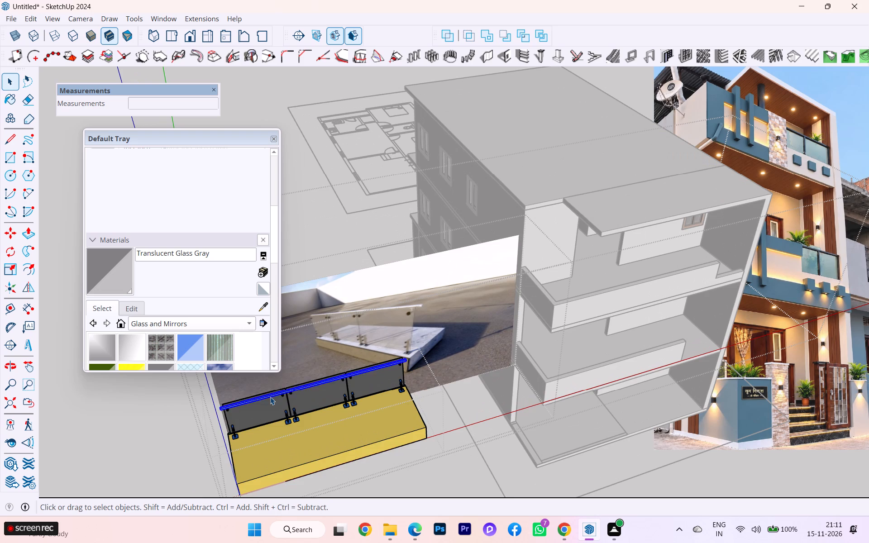
left_click(141, 385)
left_click(242, 407)
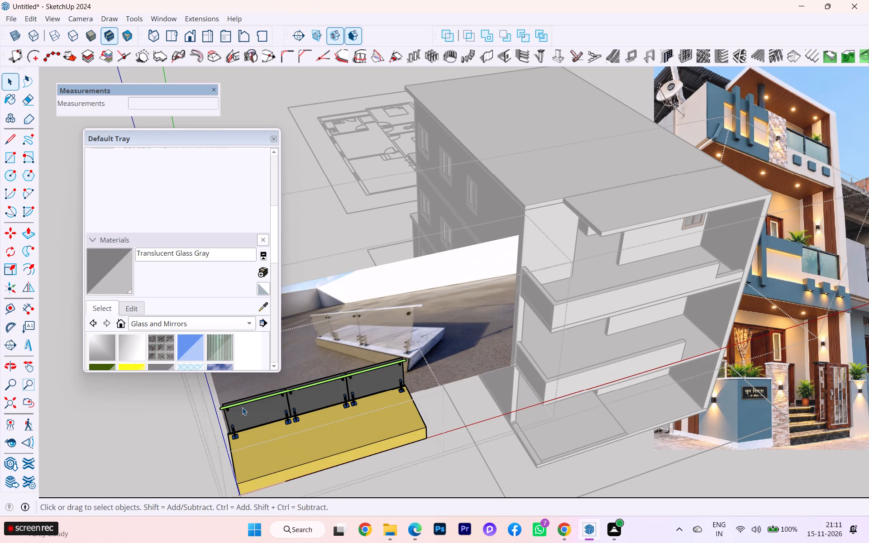
left_click(143, 404)
left_click(143, 404)
left_click(228, 415)
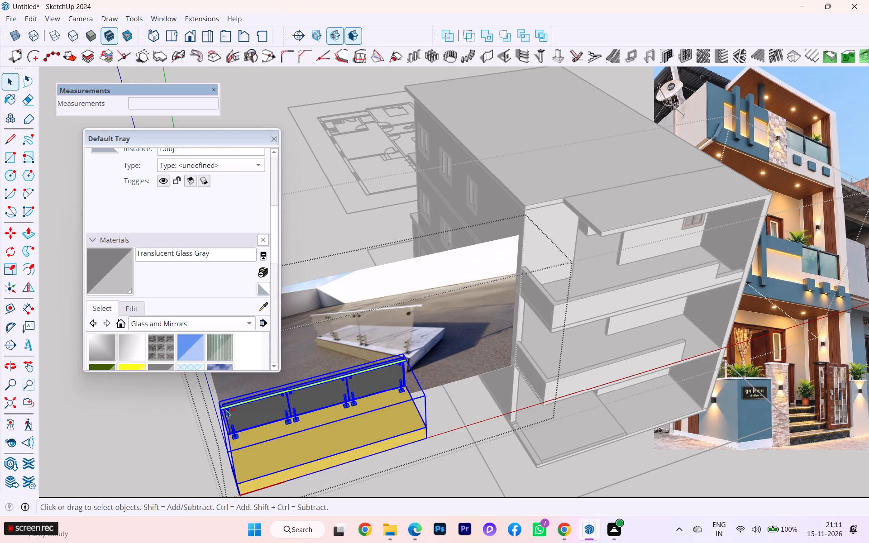
key("ctrl+c")
Delete the original imported railing component together with its backdrop image.
scroll(364, 435, "down", 3)
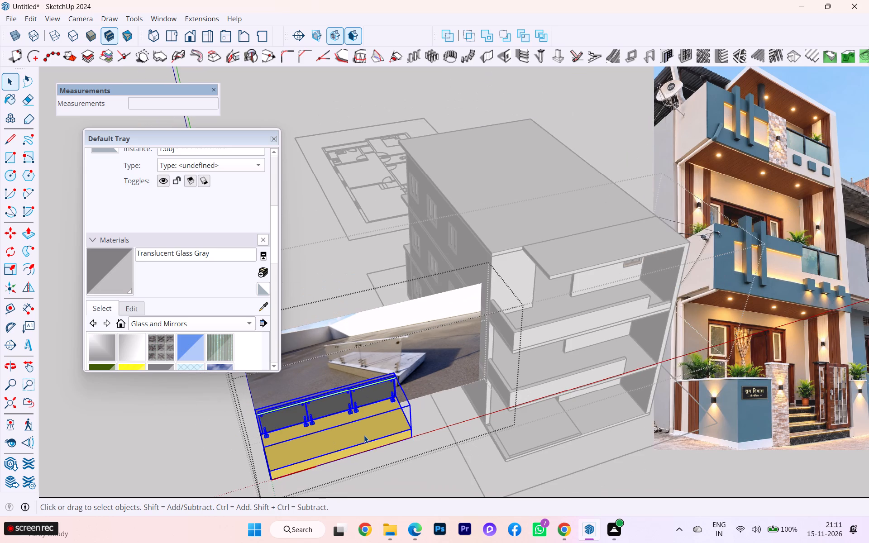
left_click(197, 440)
left_click(320, 426)
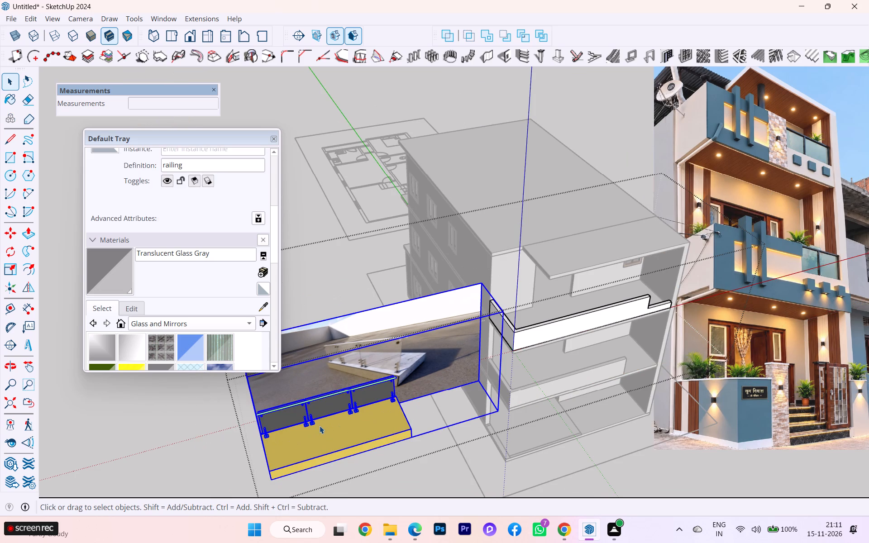
key("Delete")
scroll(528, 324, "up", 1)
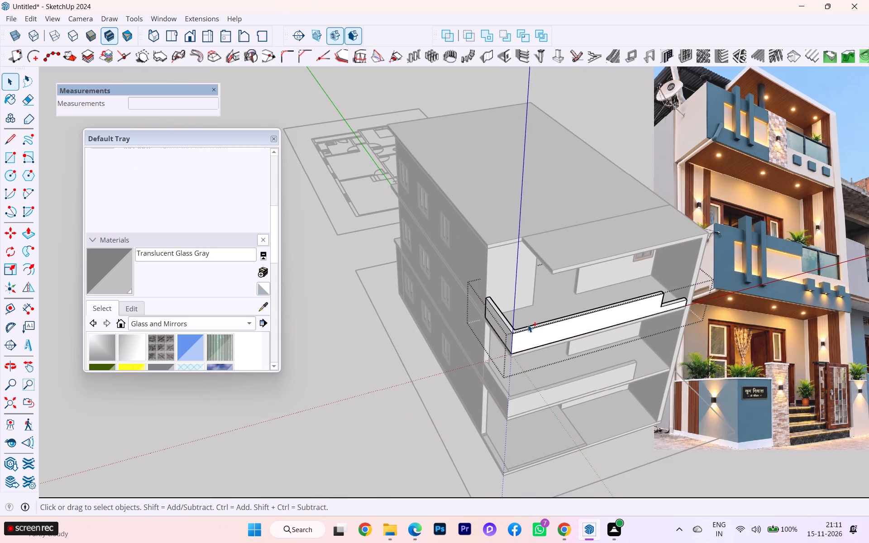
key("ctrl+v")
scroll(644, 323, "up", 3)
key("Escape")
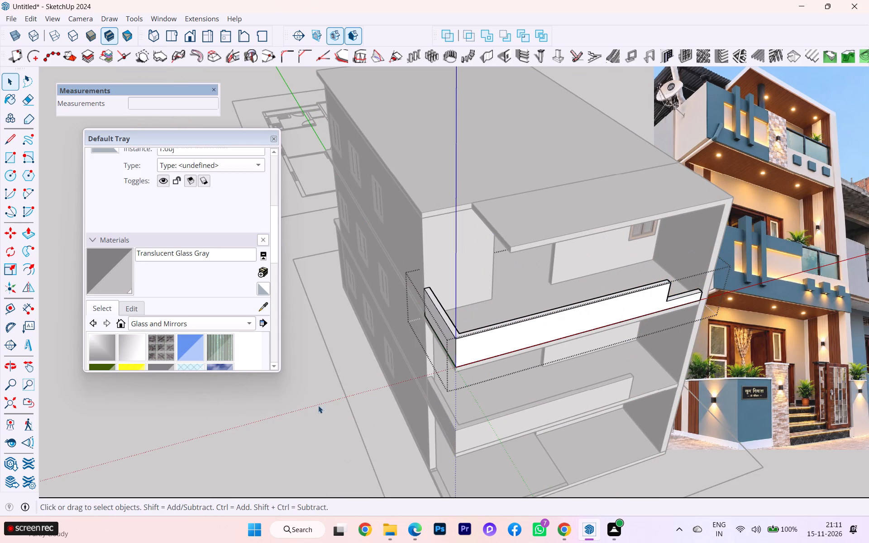
Paste the copied railing group into the open space beside the house.
scroll(189, 431, "down", 4)
scroll(190, 432, "up", 1)
scroll(192, 433, "down", 5)
scroll(345, 413, "down", 1)
scroll(433, 424, "down", 4)
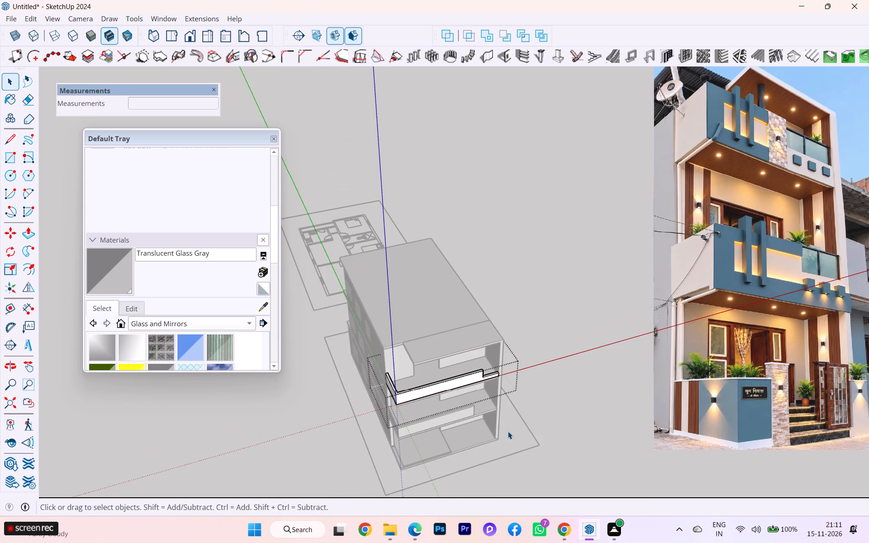
key("ctrl+v")
scroll(570, 429, "up", 6)
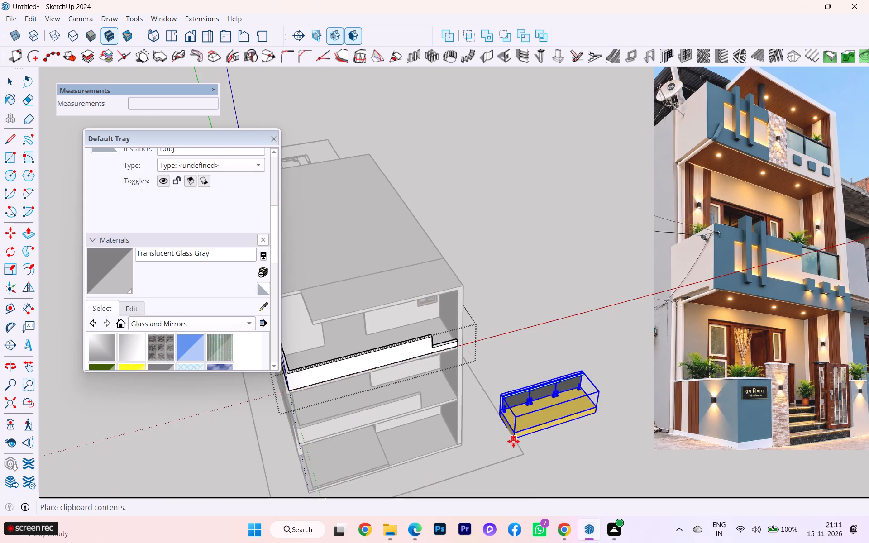
left_click(513, 441)
Inside the pasted railing group, delete the yellow base slab and the green front panel beneath the glass.
scroll(534, 421, "up", 10)
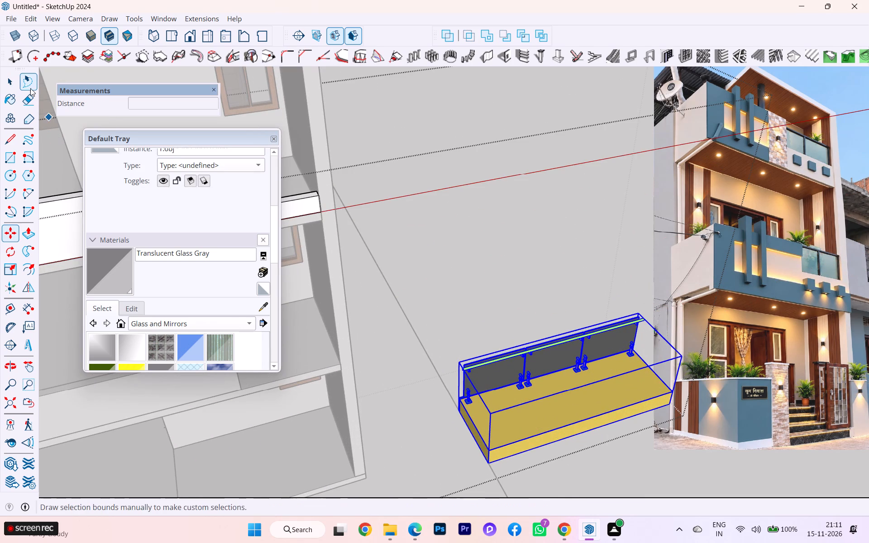
left_click(4, 89)
double_click(491, 421)
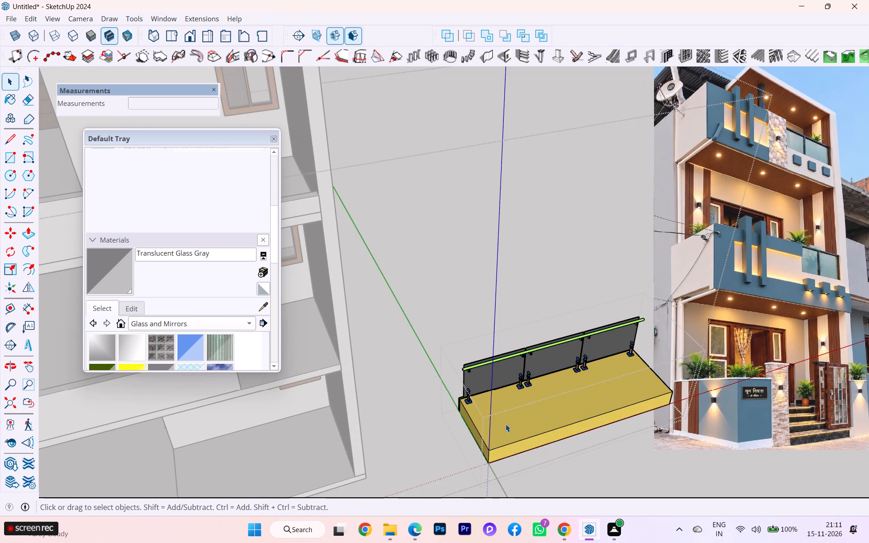
left_click(506, 425)
key("Delete")
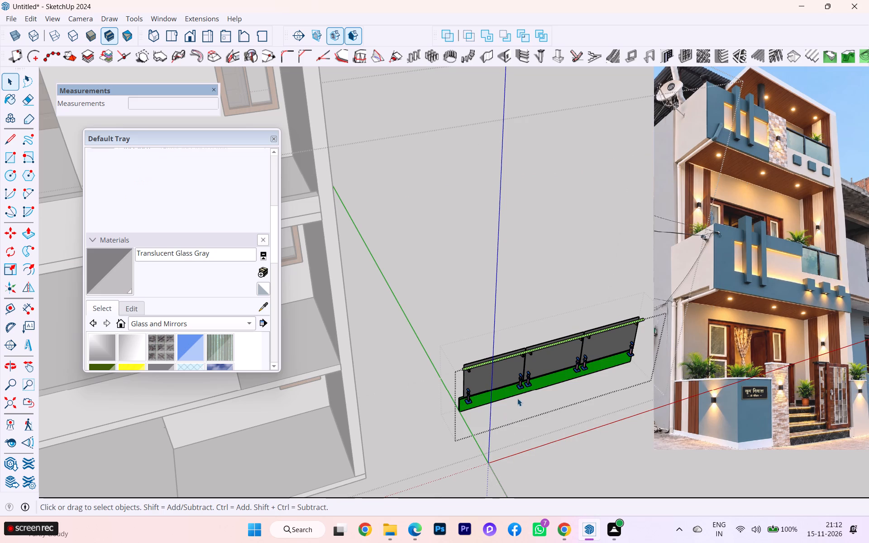
left_click(504, 395)
scroll(504, 395, "up", 10)
scroll(504, 395, "down", 1)
scroll(504, 395, "up", 2)
scroll(504, 395, "down", 1)
scroll(504, 395, "up", 1)
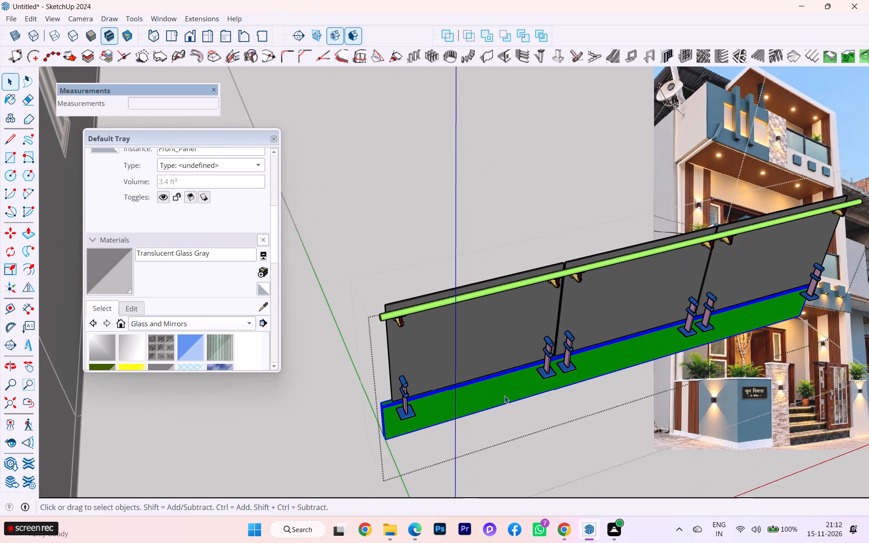
scroll(504, 395, "up", 2)
middle_click_drag(502, 394, 462, 356)
key("Delete")
Examine the stripped railing from several sides, checking its glass panels, handrail and post feet.
scroll(515, 369, "down", 2)
scroll(534, 372, "up", 1)
scroll(534, 373, "down", 2)
scroll(424, 363, "down", 1)
middle_click_drag(425, 362, 518, 382)
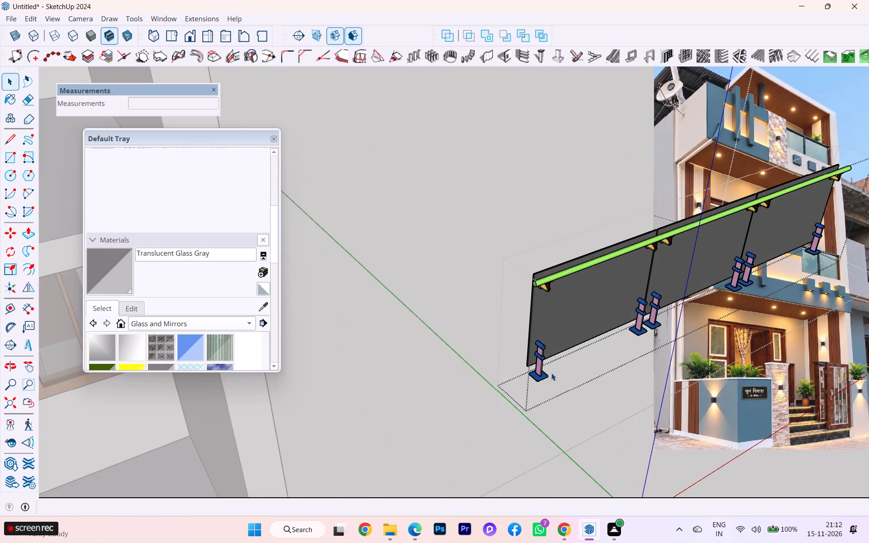
scroll(553, 372, "up", 5)
scroll(555, 370, "down", 3)
middle_click_drag(555, 370, 322, 407)
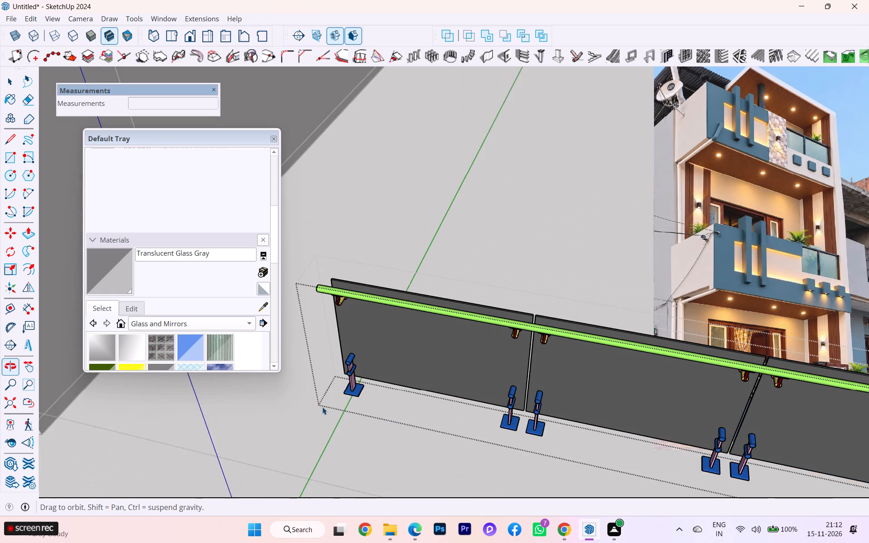
scroll(390, 381, "down", 1)
scroll(390, 381, "up", 1)
scroll(390, 381, "down", 3)
scroll(517, 395, "down", 1)
middle_click_drag(516, 396, 268, 443)
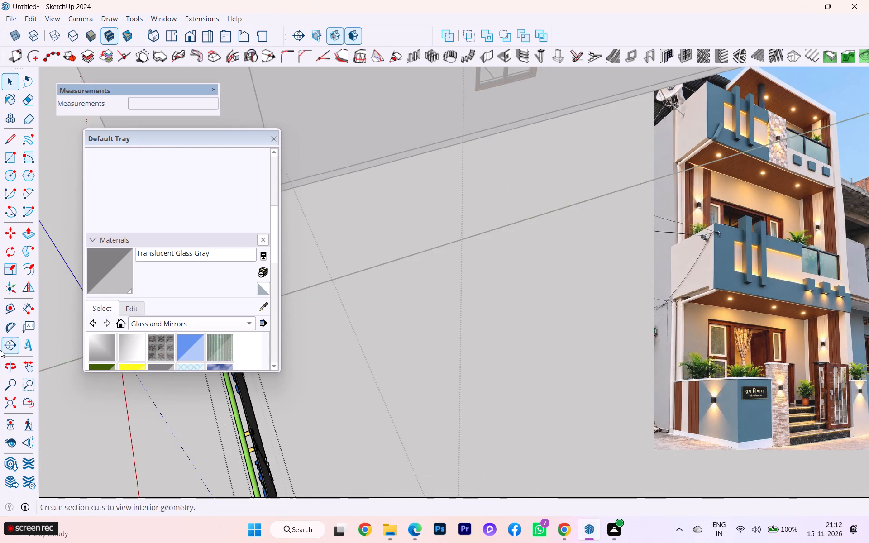
scroll(348, 396, "up", 1)
scroll(253, 414, "down", 4)
scroll(253, 415, "up", 3)
scroll(253, 415, "down", 1)
middle_click(226, 418)
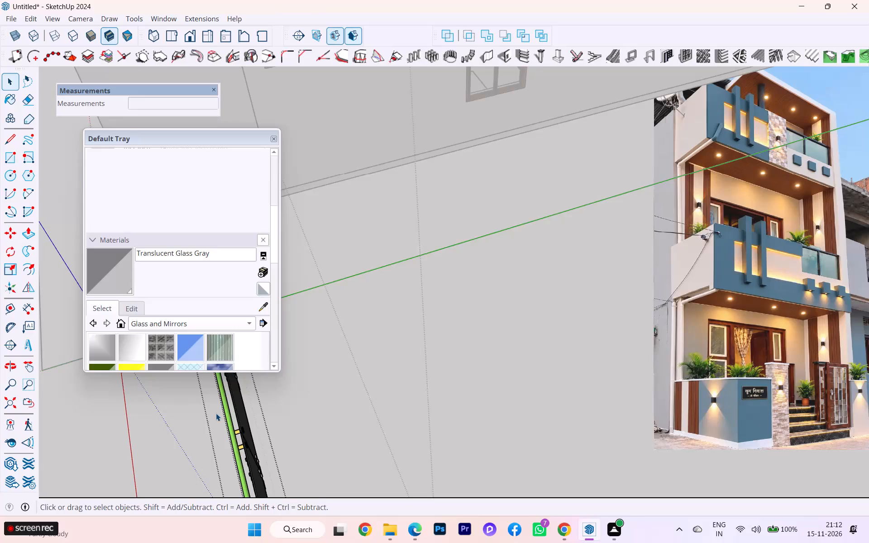
scroll(364, 409, "down", 2)
scroll(368, 410, "up", 1)
scroll(377, 405, "down", 6)
scroll(438, 353, "up", 1)
scroll(442, 348, "down", 2)
scroll(443, 348, "up", 6)
scroll(443, 349, "down", 4)
middle_click_drag(397, 429, 278, 433)
scroll(452, 426, "down", 7)
scroll(474, 424, "up", 1)
scroll(468, 425, "down", 1)
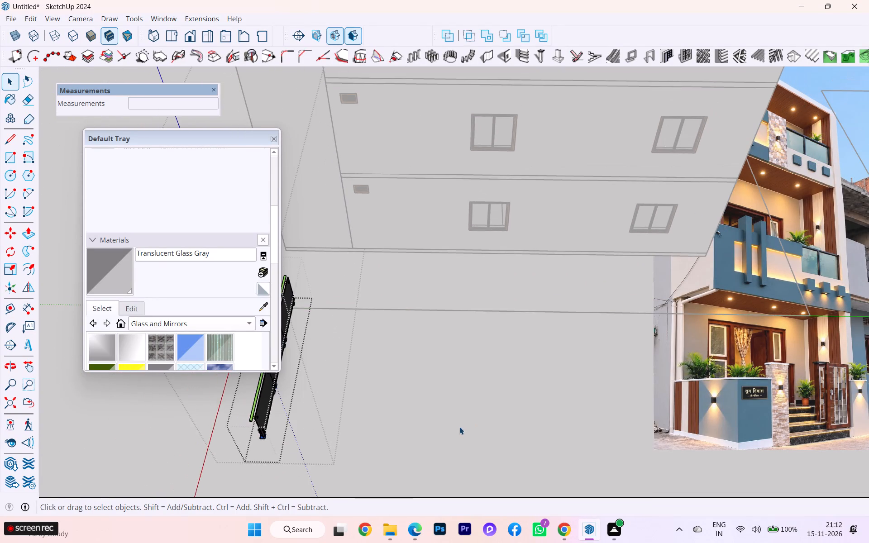
scroll(454, 427, "down", 1)
scroll(442, 427, "up", 1)
scroll(436, 427, "down", 1)
middle_click_drag(306, 424, 586, 390)
scroll(555, 405, "up", 1)
scroll(555, 405, "down", 3)
scroll(555, 405, "up", 4)
scroll(512, 392, "up", 2)
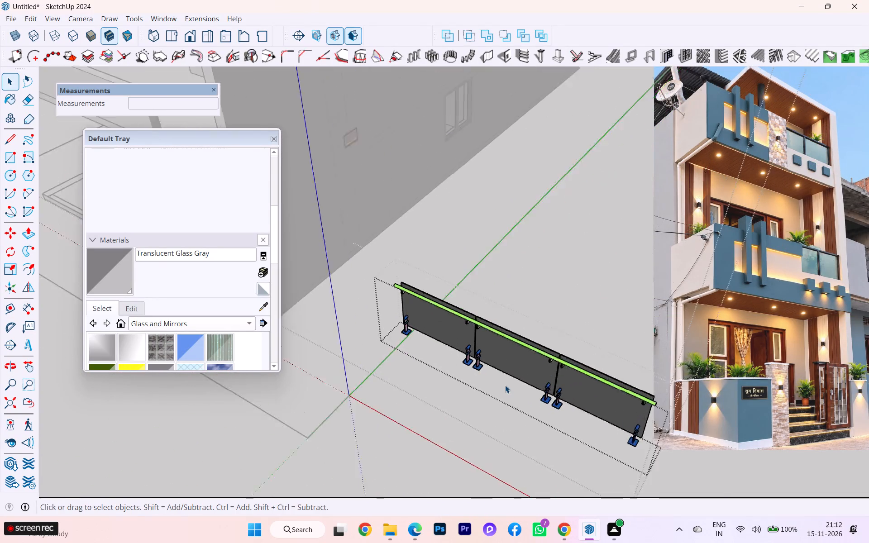
scroll(505, 385, "up", 1)
scroll(485, 355, "up", 3)
scroll(485, 355, "down", 1)
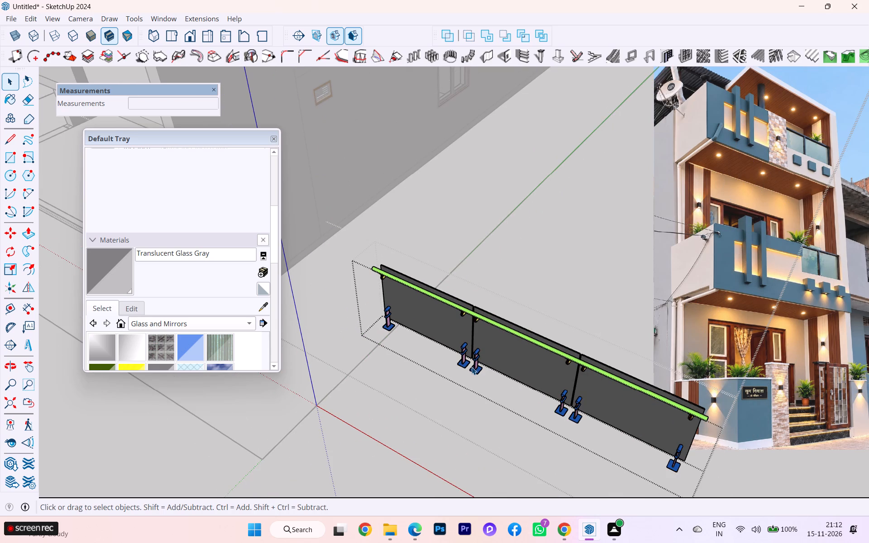
scroll(472, 367, "down", 3)
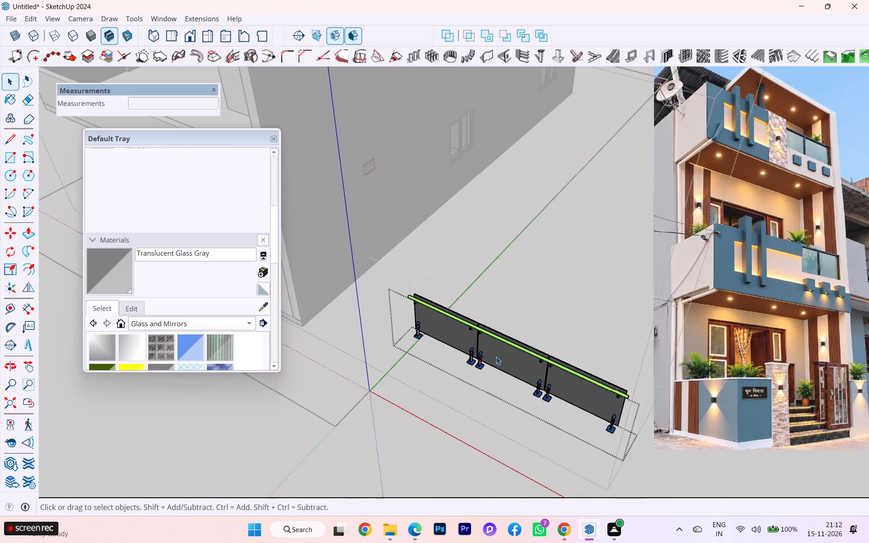
scroll(496, 357, "down", 2)
scroll(449, 385, "down", 2)
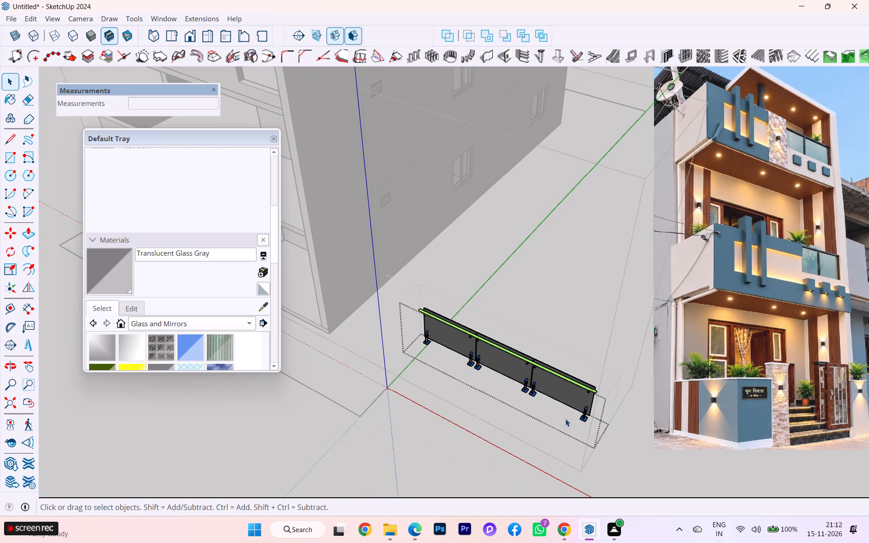
middle_click_drag(565, 419, 643, 399)
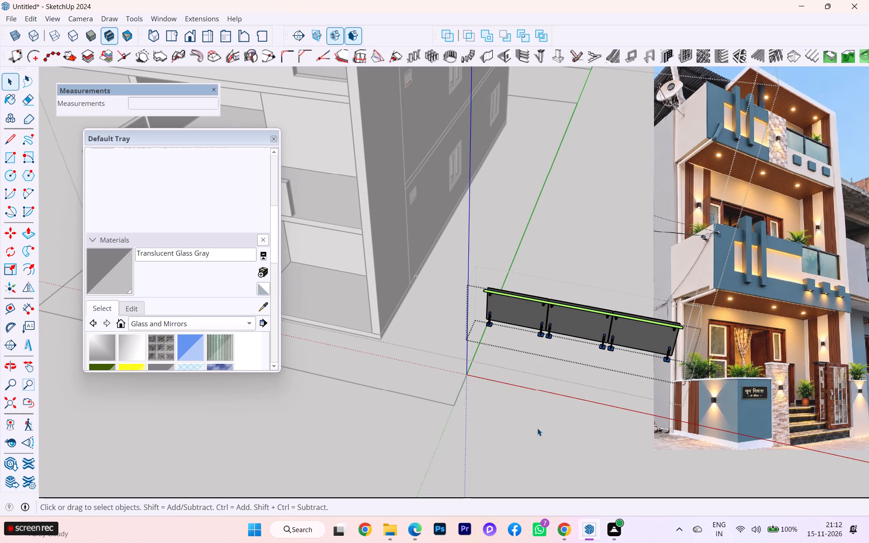
scroll(597, 345, "up", 7)
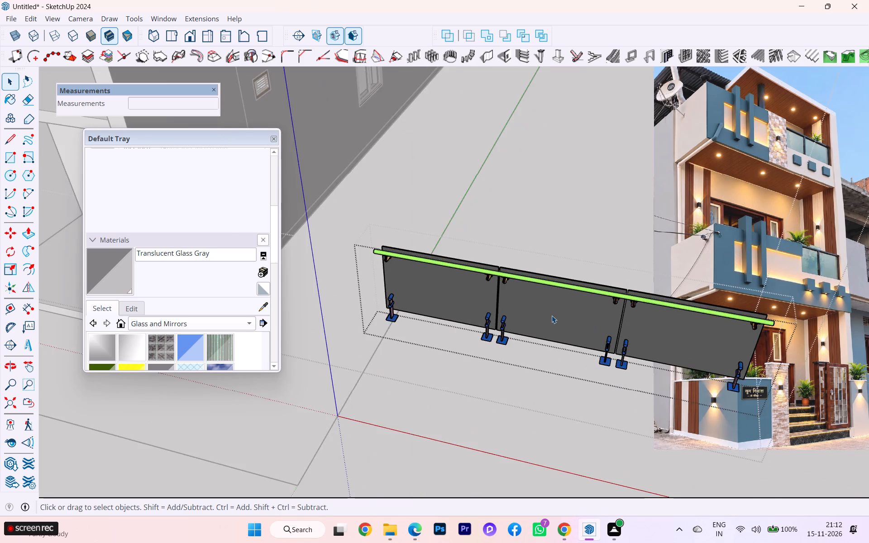
scroll(532, 334, "down", 4)
Move the Default Tray away from the modelling area, over the reference photo.
left_click_drag(220, 141, 868, 268)
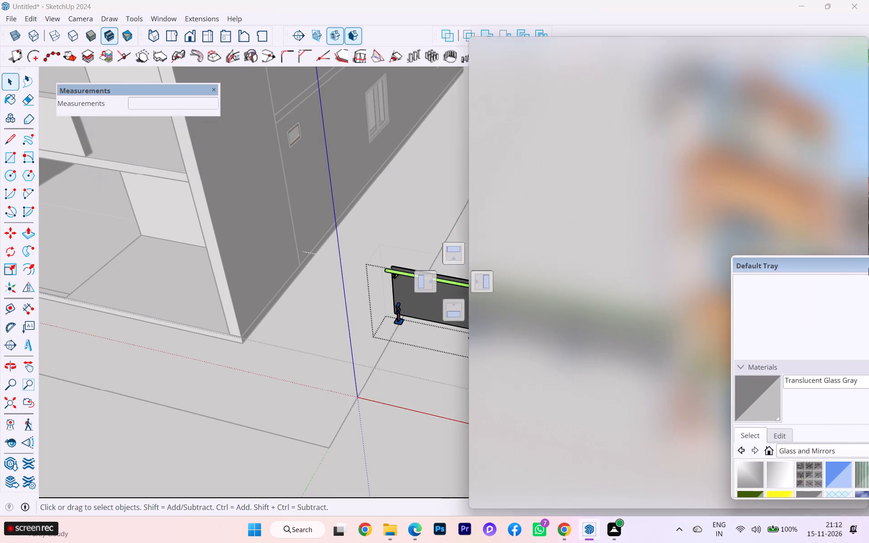
Shift the Default Tray further inward so that its full width is on screen over the lower reference photo.
left_click_drag(868, 268, 768, 266)
Examine the railing from front and back, checking its post feet, glass fixings and handrail brackets.
scroll(466, 304, "up", 1)
scroll(464, 304, "down", 1)
scroll(464, 304, "up", 2)
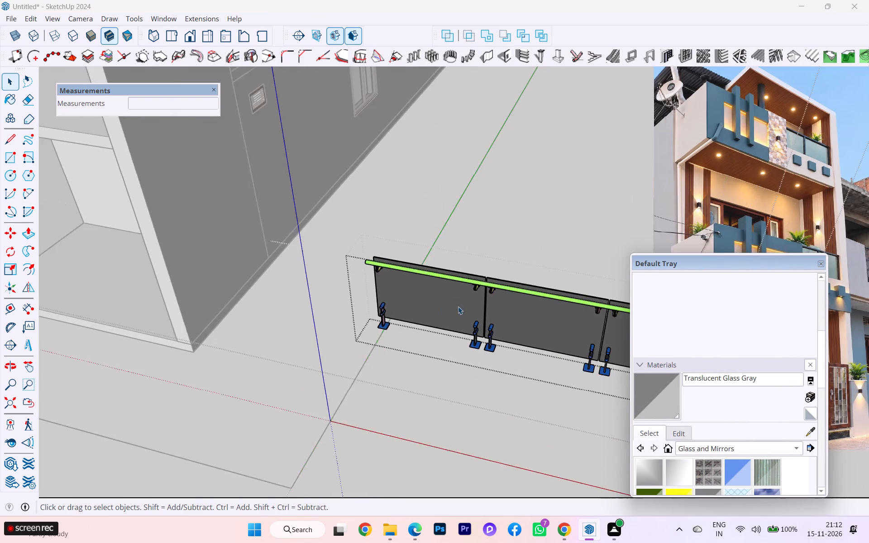
scroll(432, 312, "down", 4)
middle_click_drag(420, 321, 567, 338)
scroll(563, 337, "up", 6)
left_click(547, 329)
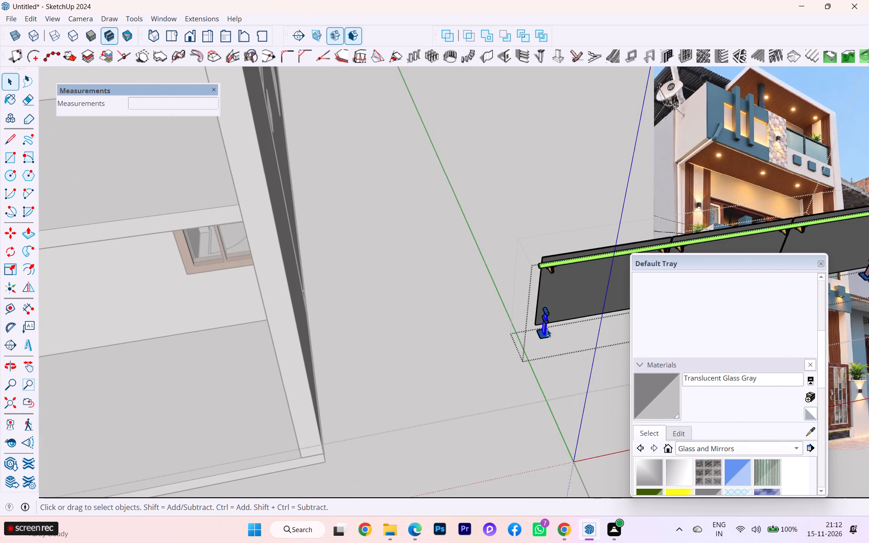
scroll(547, 329, "down", 1)
scroll(547, 329, "up", 3)
scroll(549, 330, "down", 5)
middle_click_drag(524, 341, 172, 319)
scroll(232, 315, "down", 5)
scroll(332, 325, "up", 2)
scroll(337, 326, "down", 1)
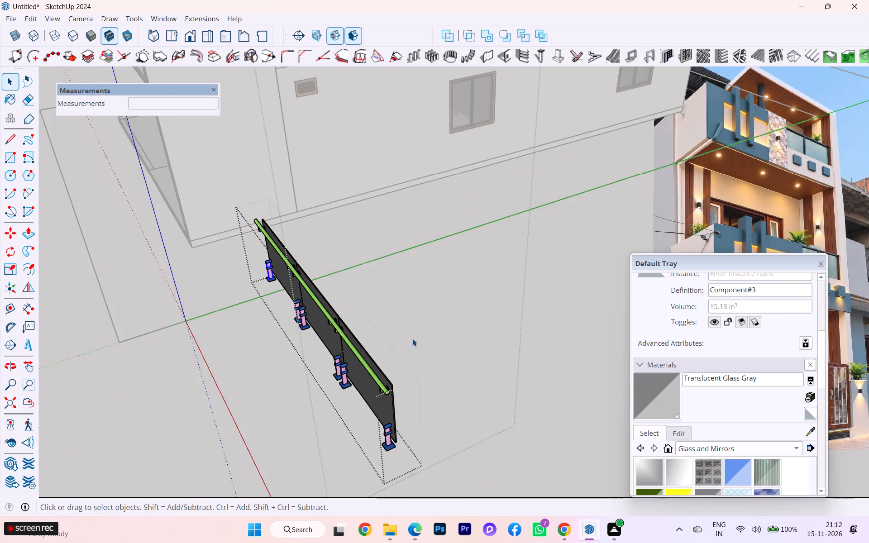
scroll(412, 338, "down", 1)
middle_click_drag(346, 343, 12, 344)
scroll(67, 193, "up", 4)
scroll(83, 184, "down", 1)
scroll(83, 184, "up", 2)
scroll(95, 182, "down", 2)
scroll(95, 181, "up", 4)
scroll(96, 181, "down", 3)
scroll(96, 181, "up", 5)
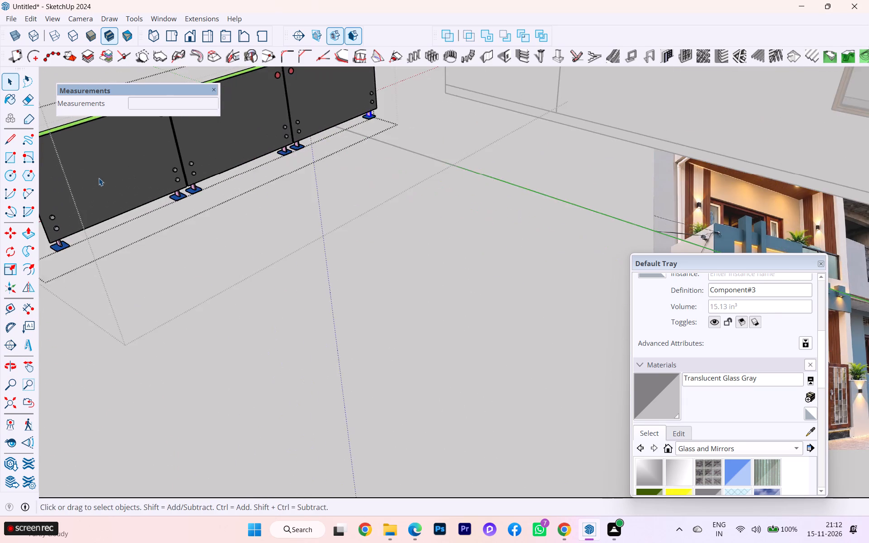
scroll(99, 178, "up", 4)
scroll(263, 213, "up", 2)
scroll(282, 220, "down", 1)
scroll(283, 220, "up", 3)
scroll(362, 281, "down", 11)
scroll(311, 198, "up", 3)
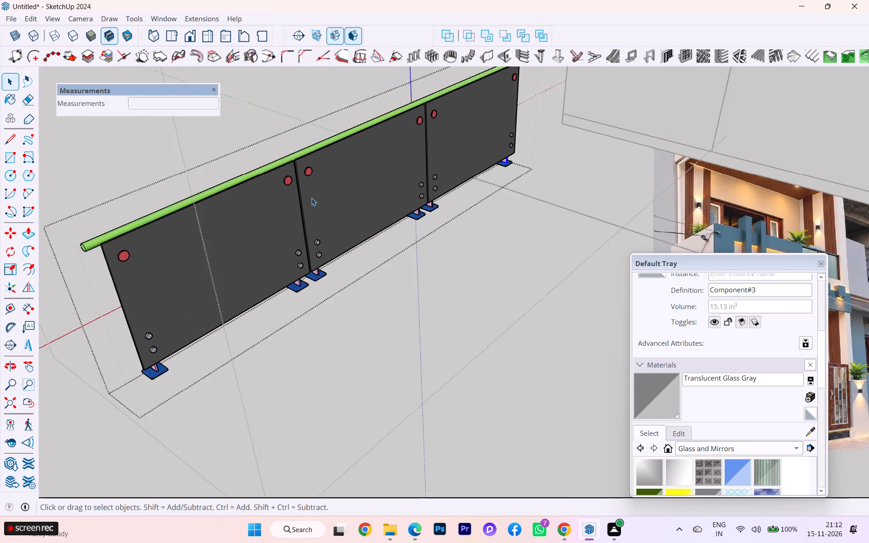
scroll(311, 198, "up", 9)
scroll(363, 191, "down", 8)
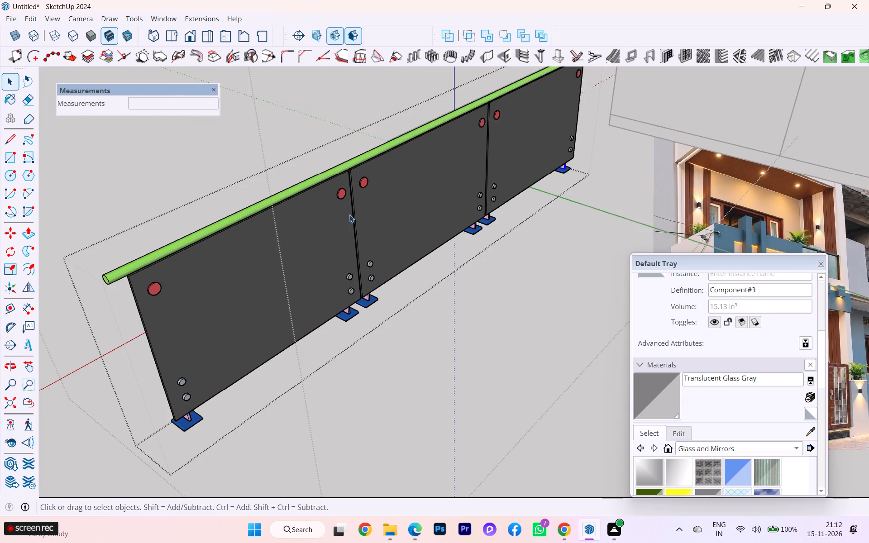
scroll(175, 258, "down", 1)
middle_click_drag(193, 259, 630, 284)
scroll(209, 243, "down", 1)
scroll(208, 243, "up", 1)
scroll(207, 243, "down", 3)
scroll(206, 244, "up", 1)
scroll(205, 244, "down", 2)
scroll(189, 244, "up", 2)
scroll(189, 244, "down", 2)
Delete the end post nearest the house and the first pair of posts at the glass joint.
key("Delete")
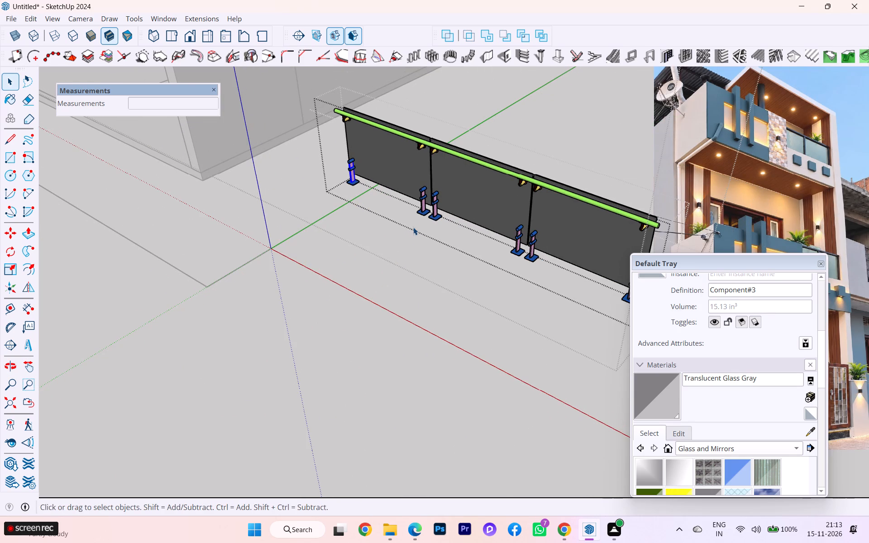
scroll(416, 224, "up", 1)
scroll(423, 214, "down", 1)
scroll(427, 208, "up", 2)
scroll(333, 177, "up", 2)
left_click_drag(328, 138, 359, 199)
key("Delete")
left_click_drag(429, 181, 497, 271)
key("Delete")
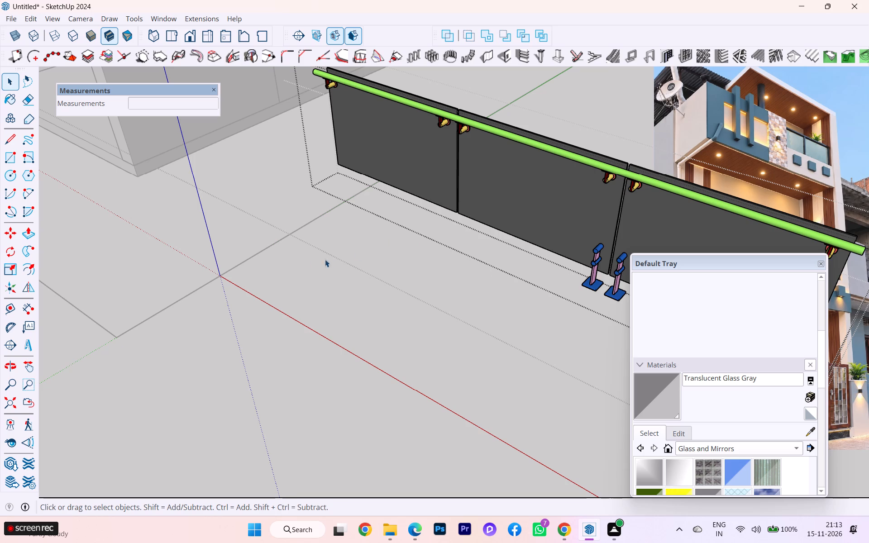
Delete the remaining pair of posts and the far end post, leaving only glass panels, brackets and handrail.
scroll(300, 260, "down", 7)
scroll(506, 273, "up", 3)
left_click_drag(463, 231, 497, 272)
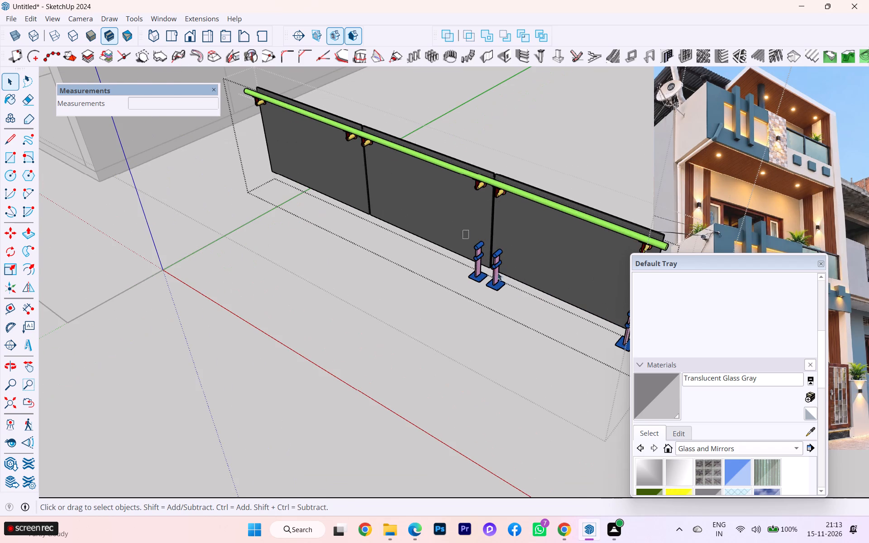
left_click_drag(497, 272, 536, 317)
key("Delete")
scroll(444, 284, "down", 2)
scroll(443, 284, "up", 3)
scroll(442, 284, "down", 2)
left_click_drag(567, 298, 606, 372)
key("Delete")
Examine the railing without its posts, checking how the glass panels and handrail are grouped.
scroll(578, 341, "down", 1)
middle_click_drag(567, 340, 105, 327)
scroll(125, 319, "down", 1)
middle_click_drag(149, 344, 576, 371)
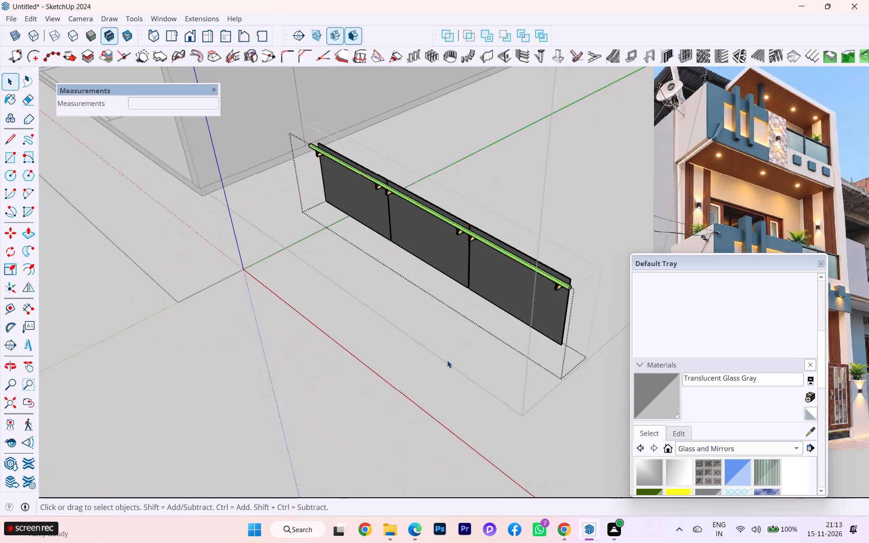
scroll(239, 334, "down", 3)
middle_click_drag(233, 336, 454, 374)
scroll(493, 281, "up", 2)
scroll(493, 281, "down", 1)
left_click(493, 281)
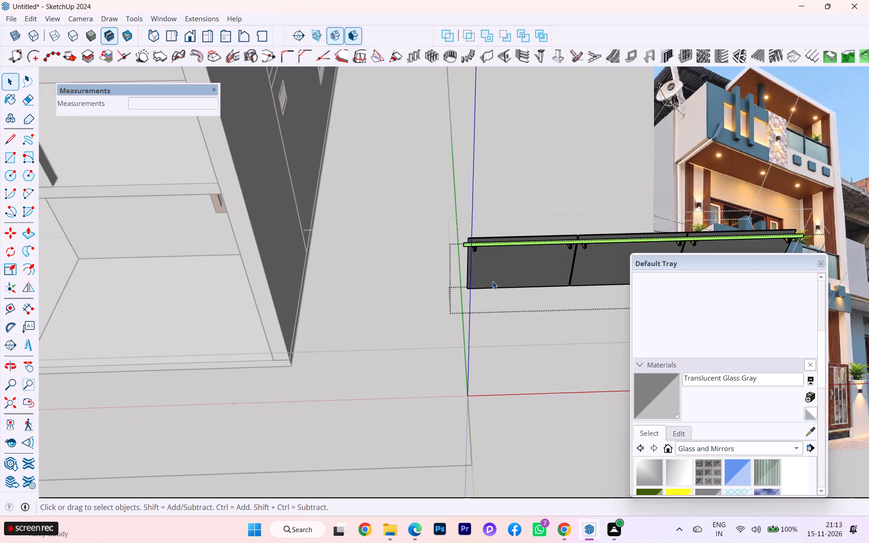
scroll(383, 291, "down", 1)
scroll(384, 291, "up", 3)
scroll(384, 293, "down", 2)
scroll(386, 295, "up", 1)
left_click(487, 240)
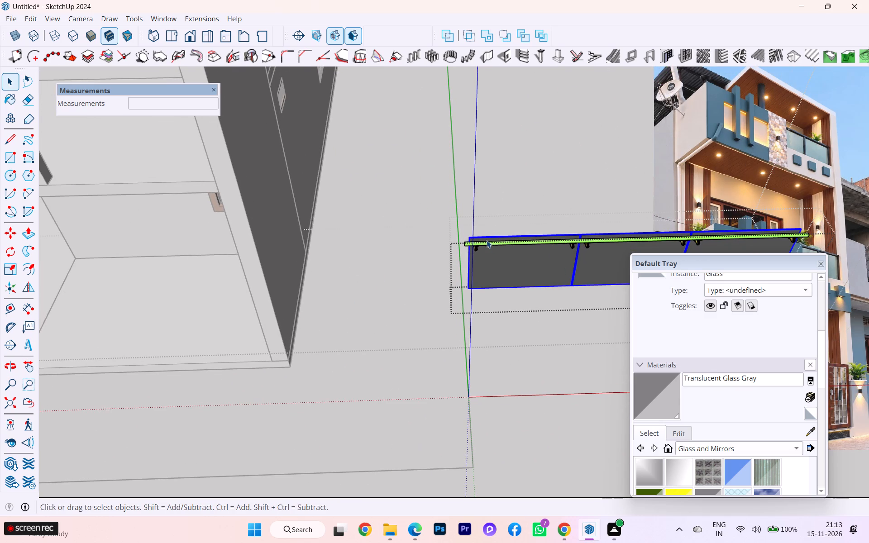
left_click(481, 260)
left_click(355, 268)
left_click(465, 263)
left_click(482, 266)
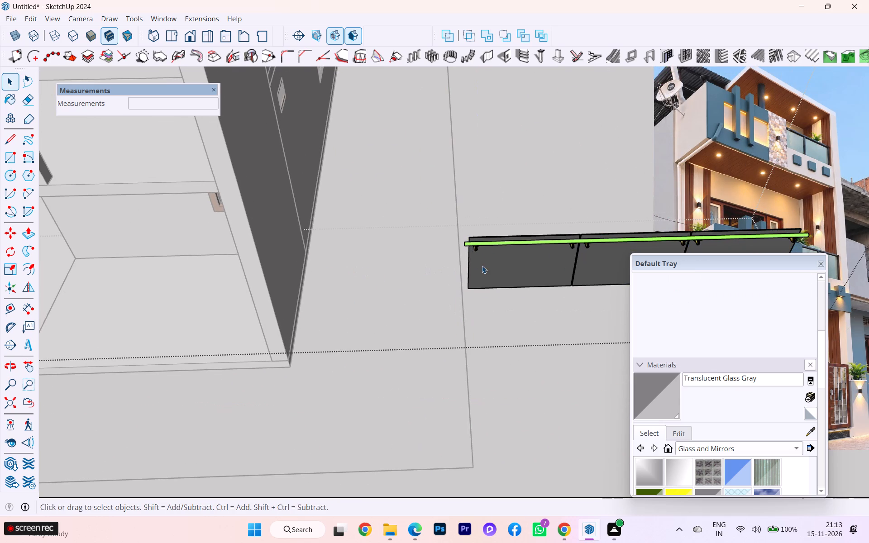
Compare the railing's length with the low section of the upper balcony's front parapet.
scroll(476, 265, "down", 4)
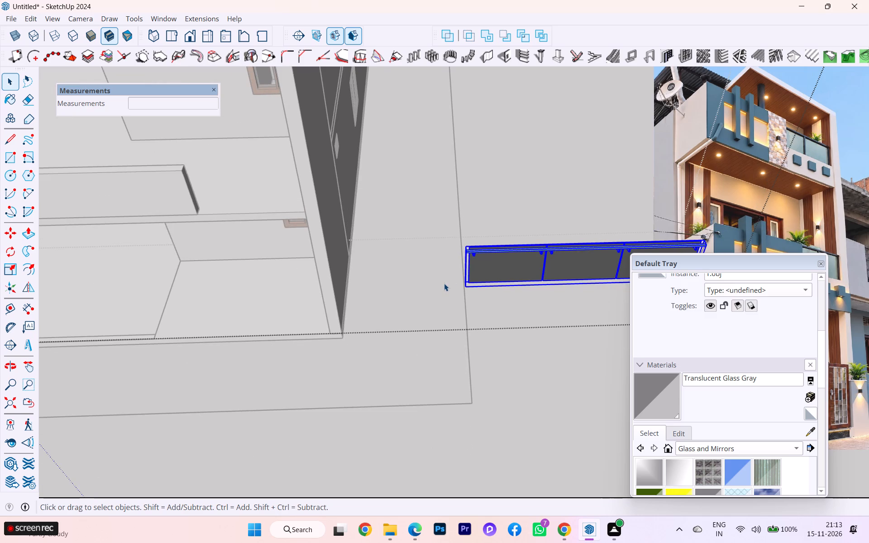
scroll(466, 338, "down", 4)
scroll(468, 341, "up", 1)
scroll(468, 341, "down", 8)
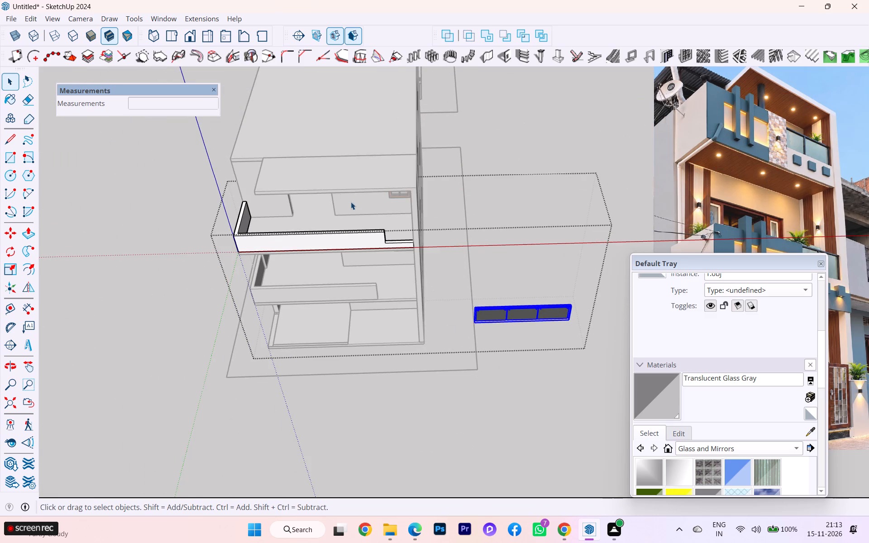
scroll(334, 190, "up", 1)
scroll(524, 383, "up", 5)
scroll(504, 317, "up", 1)
scroll(504, 317, "down", 1)
scroll(504, 317, "up", 3)
scroll(504, 317, "down", 3)
scroll(504, 317, "up", 2)
scroll(504, 317, "down", 1)
scroll(504, 317, "up", 9)
scroll(504, 317, "down", 11)
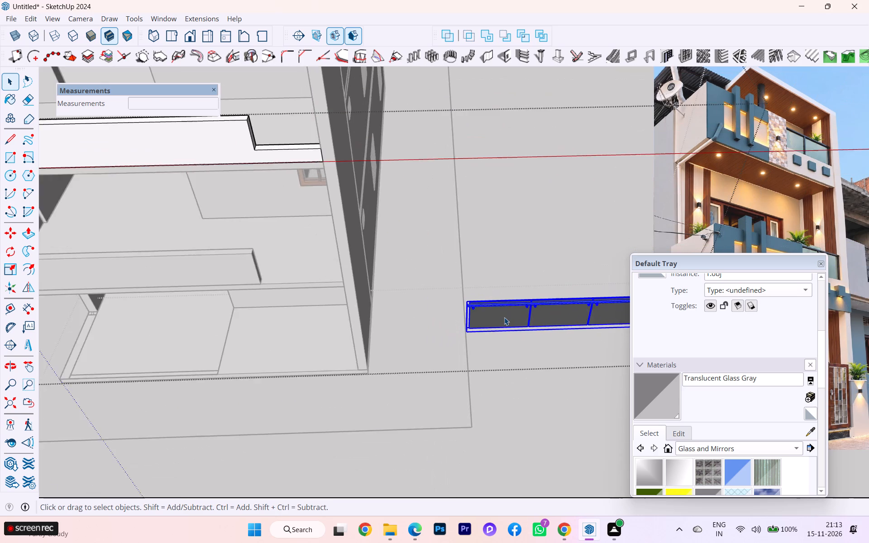
scroll(504, 317, "down", 2)
scroll(504, 317, "up", 1)
scroll(504, 317, "down", 2)
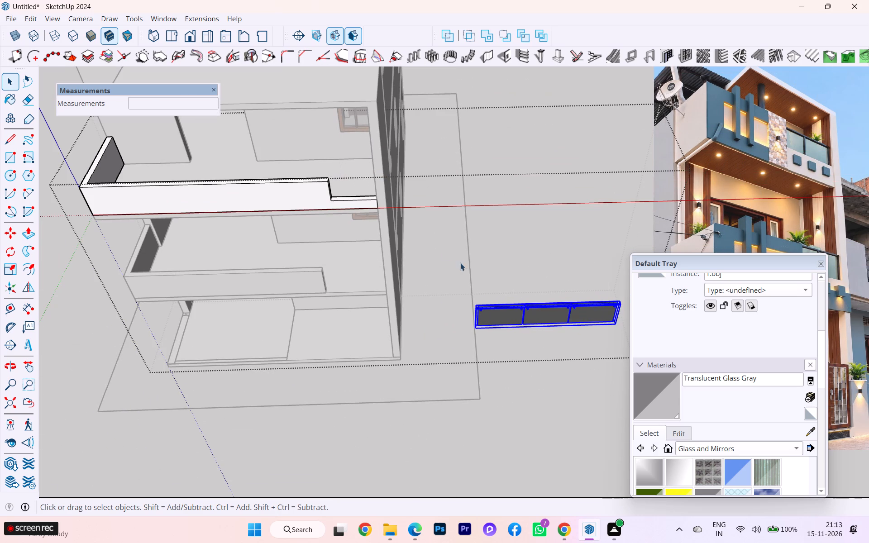
scroll(537, 339, "up", 1)
Inside the railing's glass group, delete the end glass panel nearest the house.
left_click(524, 298)
double_click(516, 305)
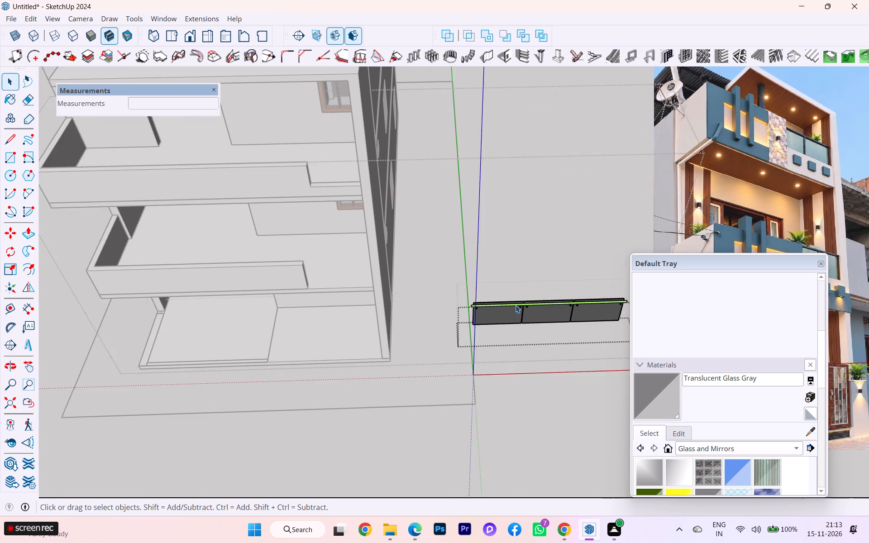
scroll(516, 310, "up", 3)
scroll(516, 310, "down", 1)
scroll(516, 310, "up", 8)
left_click(489, 312)
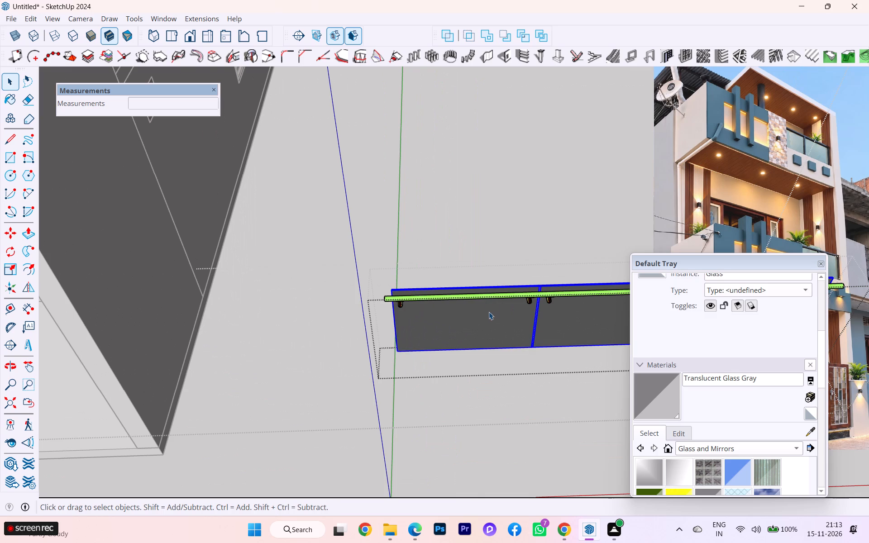
double_click(489, 312)
left_click(489, 312)
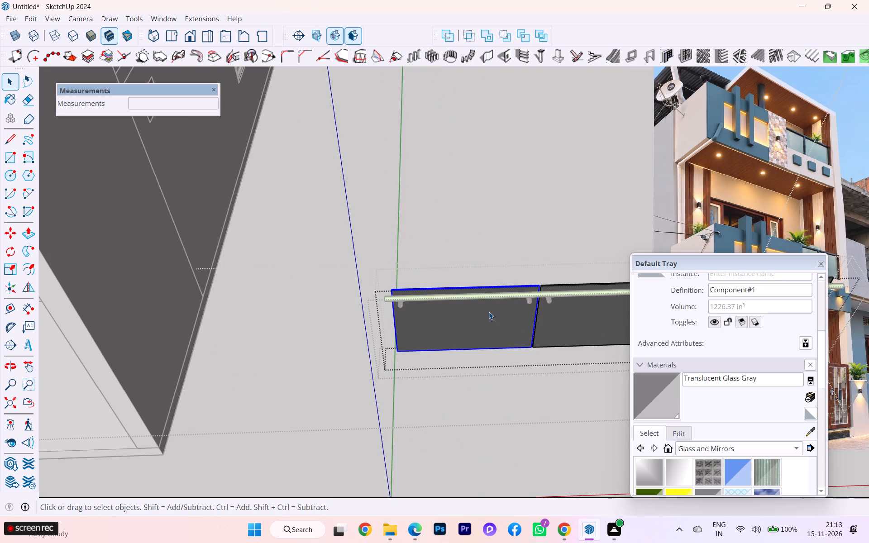
key("Delete")
middle_click_drag(414, 314, 516, 343)
scroll(414, 314, "down", 1)
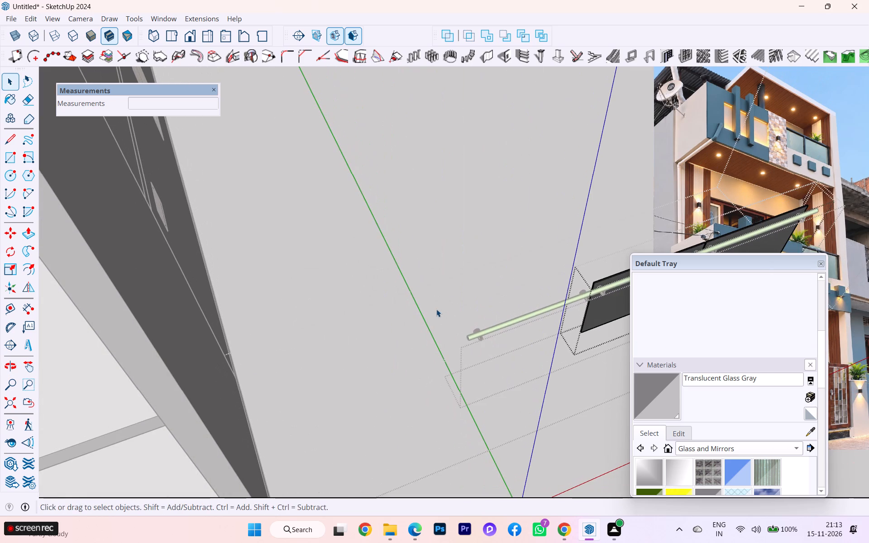
left_click(436, 309)
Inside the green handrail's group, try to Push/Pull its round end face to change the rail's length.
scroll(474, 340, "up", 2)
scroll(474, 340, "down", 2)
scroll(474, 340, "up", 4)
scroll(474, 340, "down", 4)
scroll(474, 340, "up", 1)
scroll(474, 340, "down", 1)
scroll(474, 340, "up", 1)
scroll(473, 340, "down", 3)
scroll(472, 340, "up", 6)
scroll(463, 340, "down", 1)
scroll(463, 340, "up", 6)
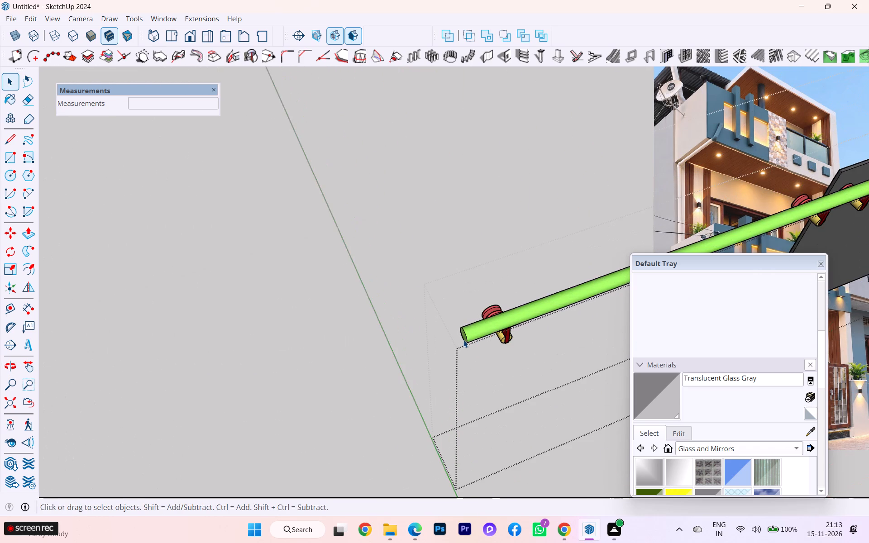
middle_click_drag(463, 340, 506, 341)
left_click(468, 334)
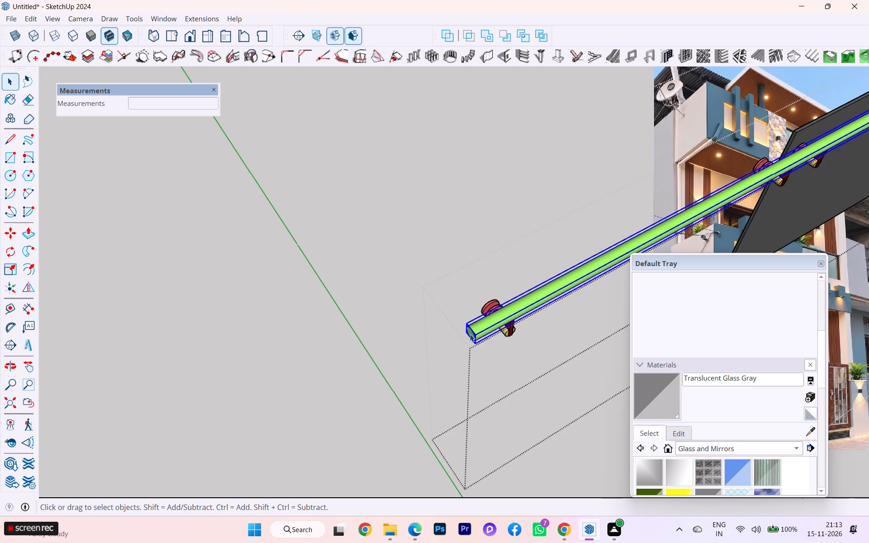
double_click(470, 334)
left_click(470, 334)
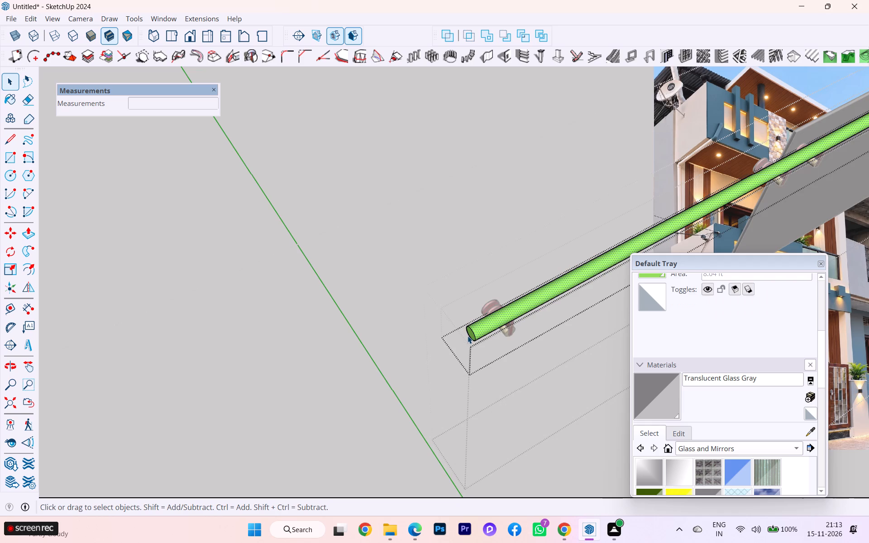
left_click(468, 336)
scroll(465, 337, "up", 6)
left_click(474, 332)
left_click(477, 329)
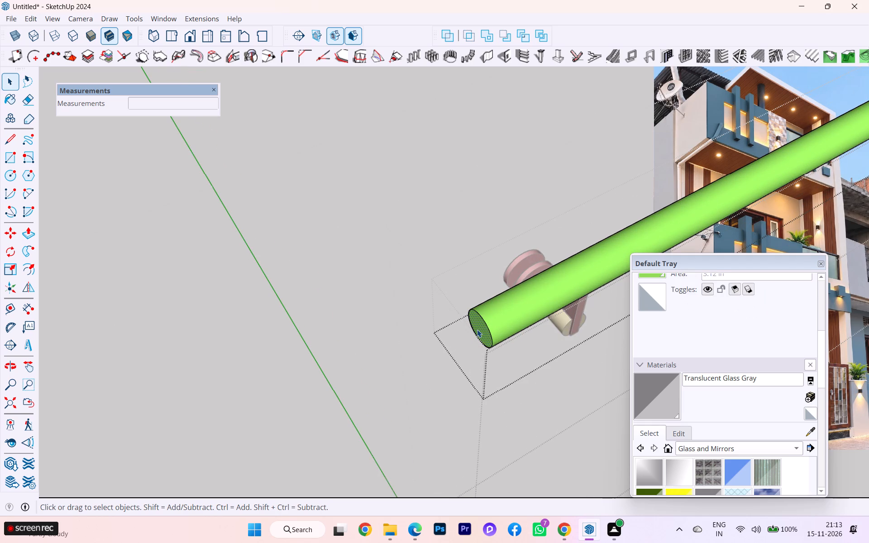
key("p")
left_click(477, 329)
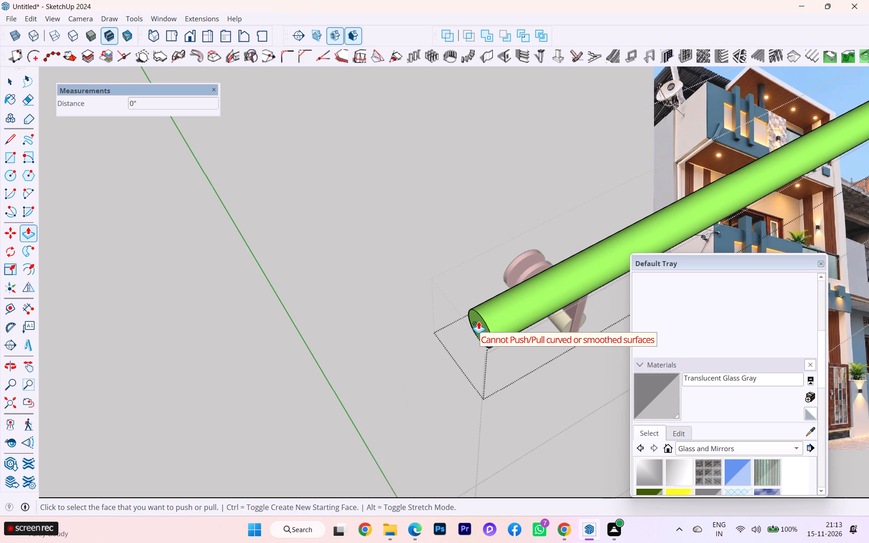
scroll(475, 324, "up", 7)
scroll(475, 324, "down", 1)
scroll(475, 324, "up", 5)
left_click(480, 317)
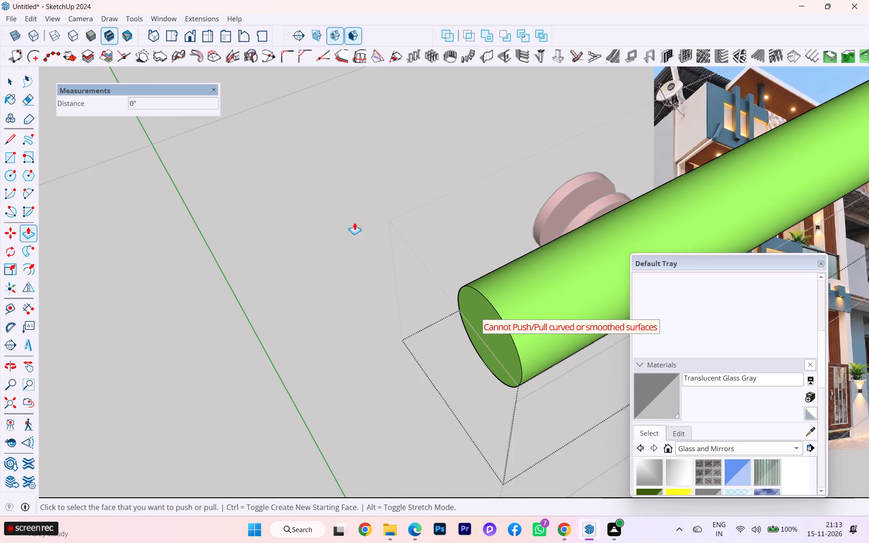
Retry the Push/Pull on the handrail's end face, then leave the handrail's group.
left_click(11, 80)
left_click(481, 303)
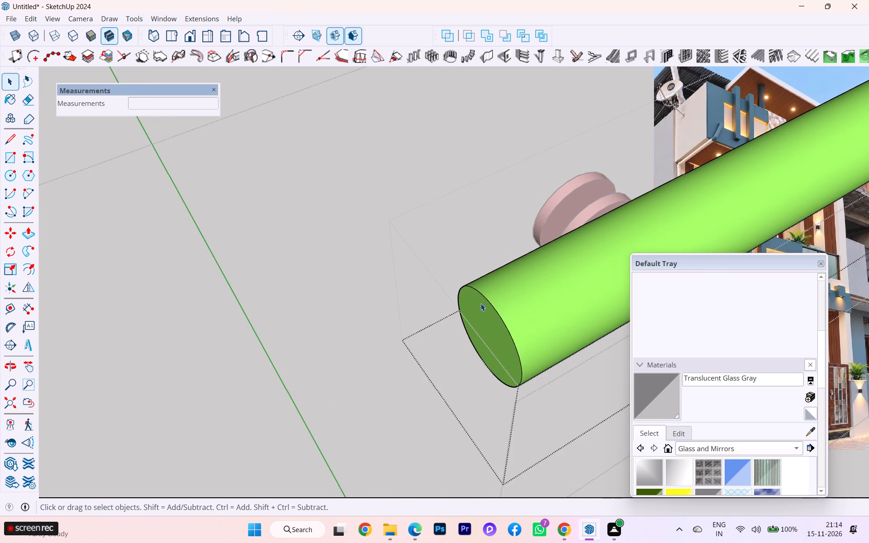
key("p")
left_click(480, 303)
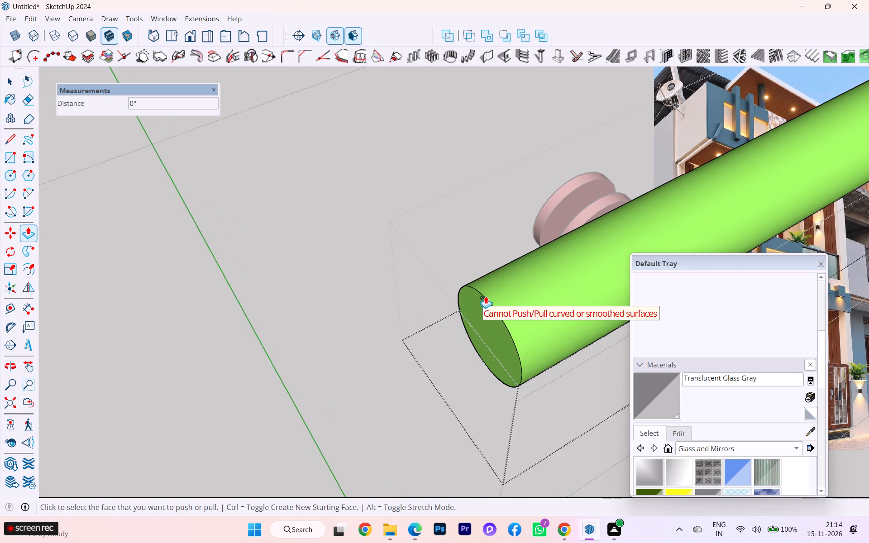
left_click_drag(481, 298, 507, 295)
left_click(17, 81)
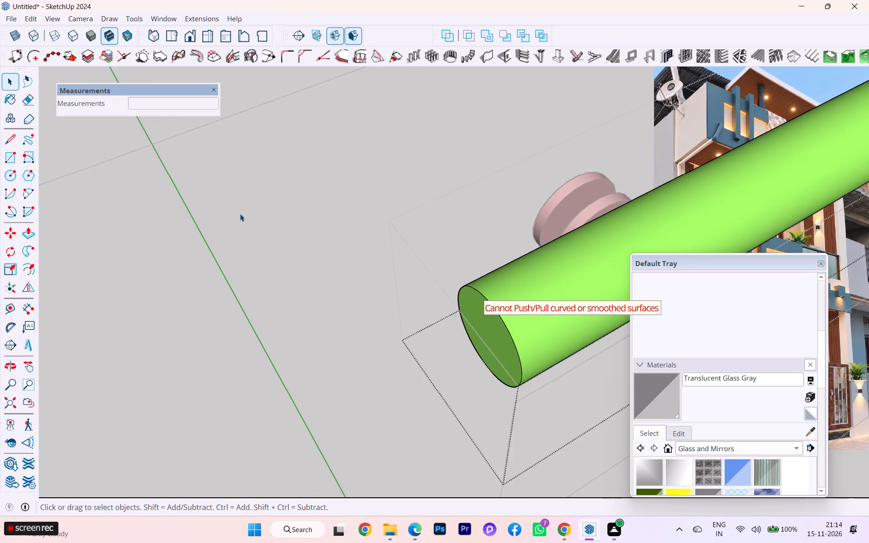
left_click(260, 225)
Examine the handrail's free end and its bracket where the end glass panel was removed.
scroll(419, 282, "down", 2)
scroll(422, 285, "up", 1)
scroll(428, 295, "down", 5)
scroll(411, 306, "up", 1)
scroll(411, 307, "down", 1)
scroll(411, 307, "up", 1)
scroll(424, 321, "down", 3)
scroll(424, 324, "up", 1)
scroll(424, 326, "down", 1)
scroll(420, 332, "up", 1)
scroll(424, 333, "down", 2)
scroll(424, 333, "up", 2)
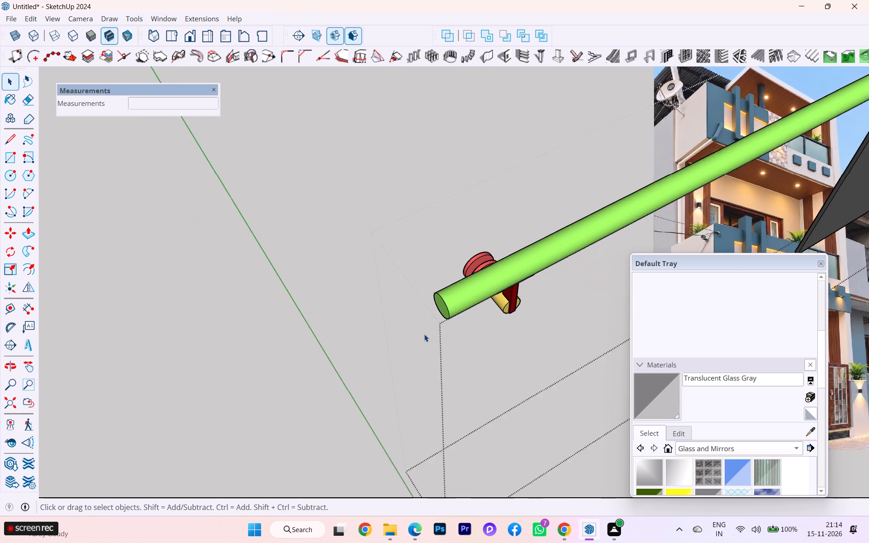
Scale the green handrail's length to 0.70 along the red axis so its free end stops by the bracket beside the remaining glass.
middle_click_drag(424, 334, 220, 336)
scroll(218, 324, "down", 2)
scroll(218, 324, "up", 1)
scroll(218, 324, "down", 12)
scroll(302, 293, "up", 2)
scroll(302, 293, "down", 6)
scroll(304, 292, "up", 1)
scroll(304, 292, "down", 2)
scroll(304, 292, "up", 2)
scroll(304, 292, "down", 3)
scroll(305, 292, "up", 1)
scroll(305, 292, "down", 1)
left_click(345, 304)
scroll(345, 304, "down", 6)
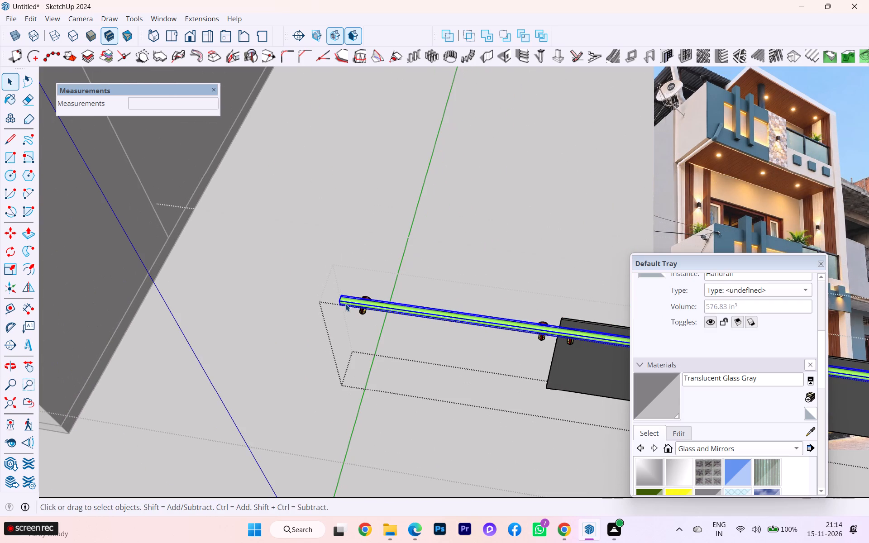
key("s")
scroll(344, 308, "up", 13)
scroll(330, 297, "down", 2)
scroll(330, 297, "up", 6)
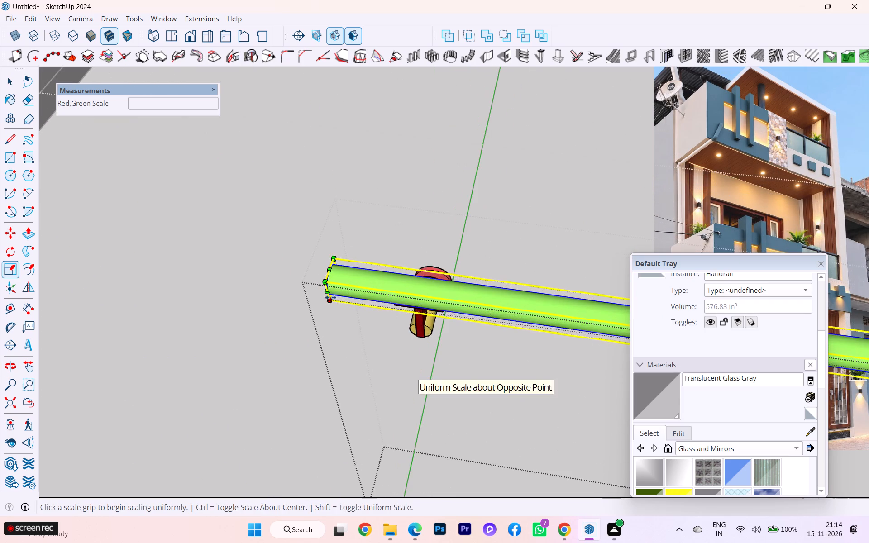
scroll(328, 292, "down", 3)
middle_click_drag(326, 292, 444, 297)
scroll(313, 291, "down", 3)
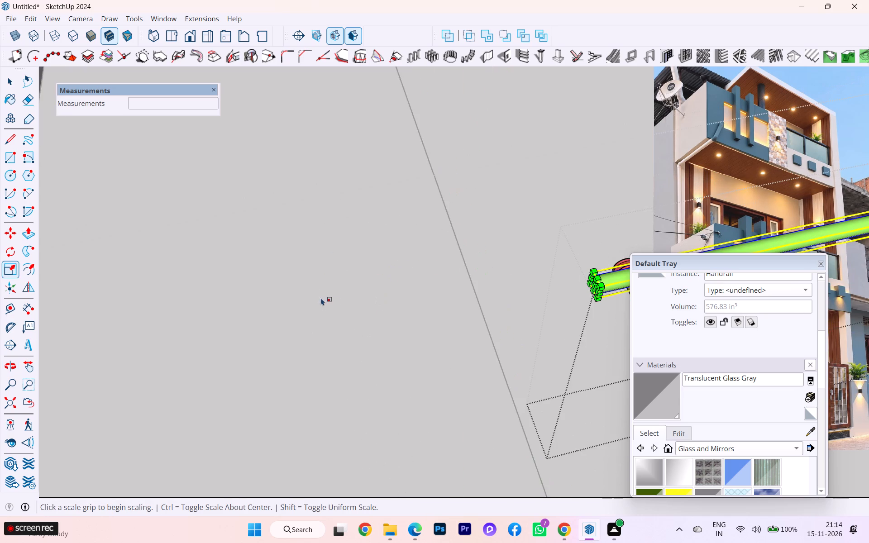
scroll(503, 326, "up", 2)
scroll(504, 324, "down", 2)
scroll(506, 323, "up", 3)
scroll(623, 263, "up", 2)
scroll(435, 244, "down", 5)
scroll(547, 246, "up", 2)
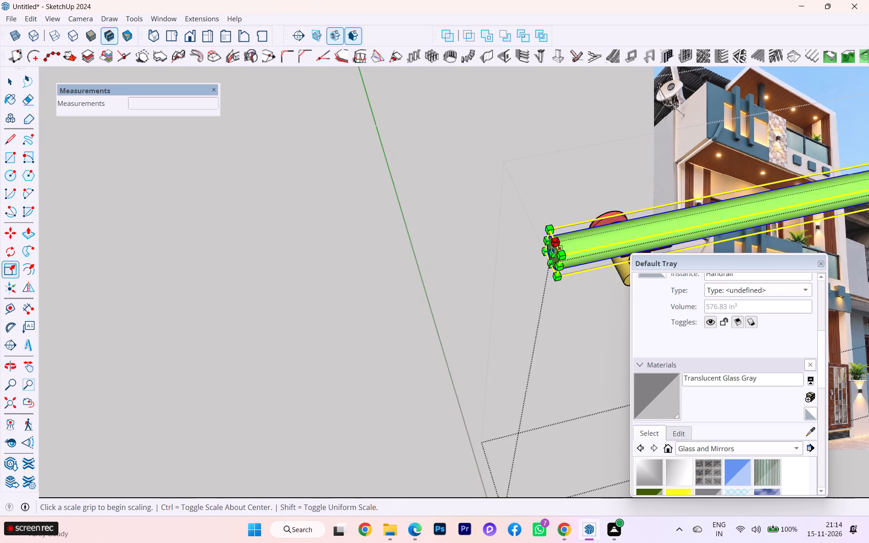
left_click(551, 255)
scroll(444, 259, "down", 7)
scroll(381, 264, "up", 3)
scroll(380, 264, "down", 4)
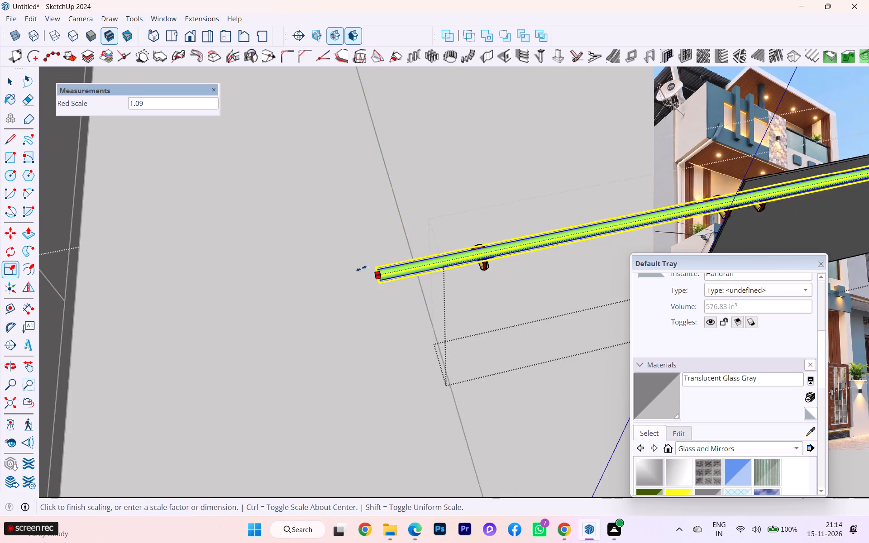
scroll(361, 268, "down", 8)
scroll(568, 232, "up", 5)
scroll(556, 233, "down", 2)
scroll(556, 233, "up", 3)
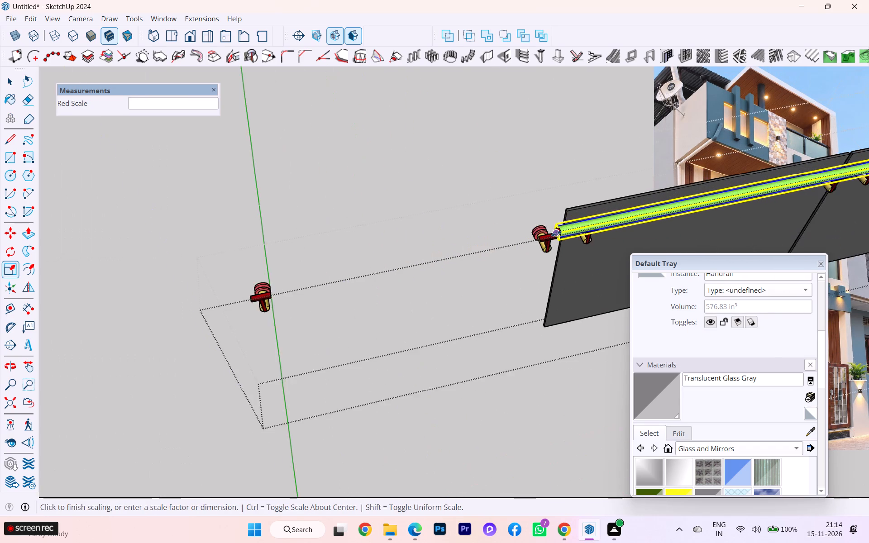
scroll(556, 234, "up", 1)
scroll(558, 233, "down", 2)
scroll(559, 233, "up", 2)
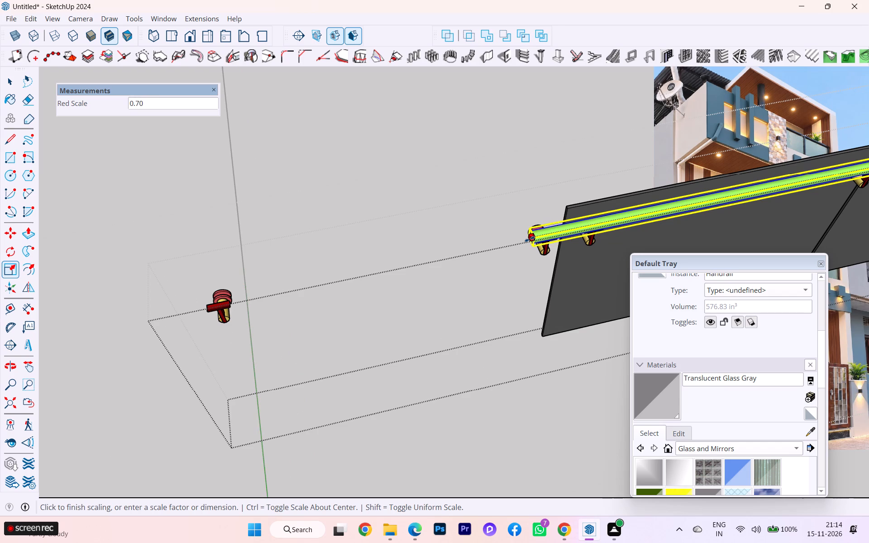
left_click(530, 239)
Delete the isolated bracket beyond the shortened handrail's end and leave the railing group.
scroll(433, 243, "up", 2)
scroll(425, 245, "down", 6)
middle_click_drag(420, 259, 274, 253)
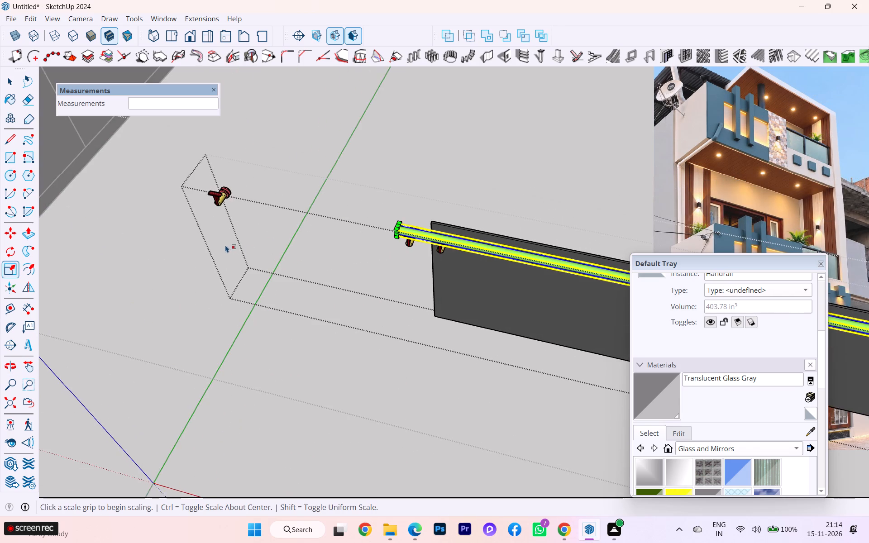
scroll(211, 239, "down", 1)
scroll(211, 239, "up", 2)
scroll(211, 239, "down", 5)
scroll(208, 240, "up", 4)
scroll(208, 240, "down", 3)
scroll(207, 241, "up", 2)
scroll(207, 241, "down", 1)
scroll(278, 249, "down", 9)
scroll(343, 267, "up", 1)
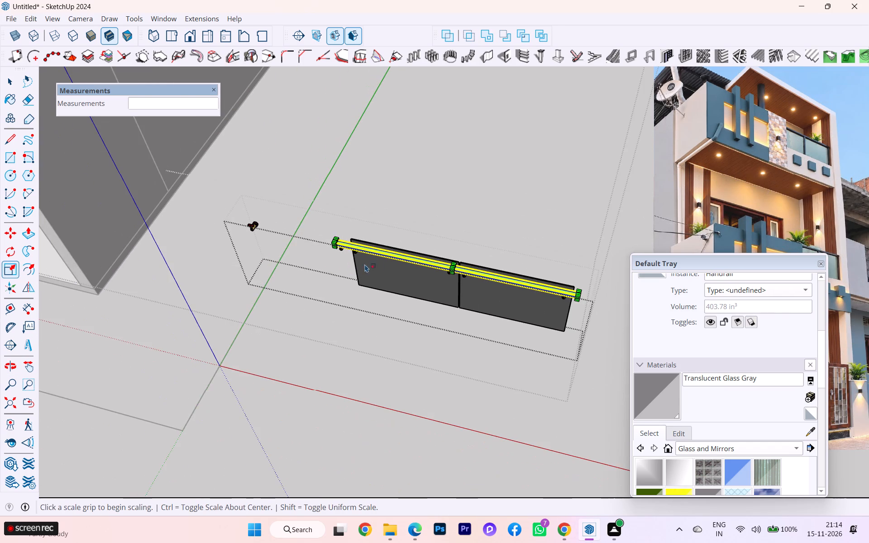
scroll(507, 257, "up", 3)
left_click(211, 221)
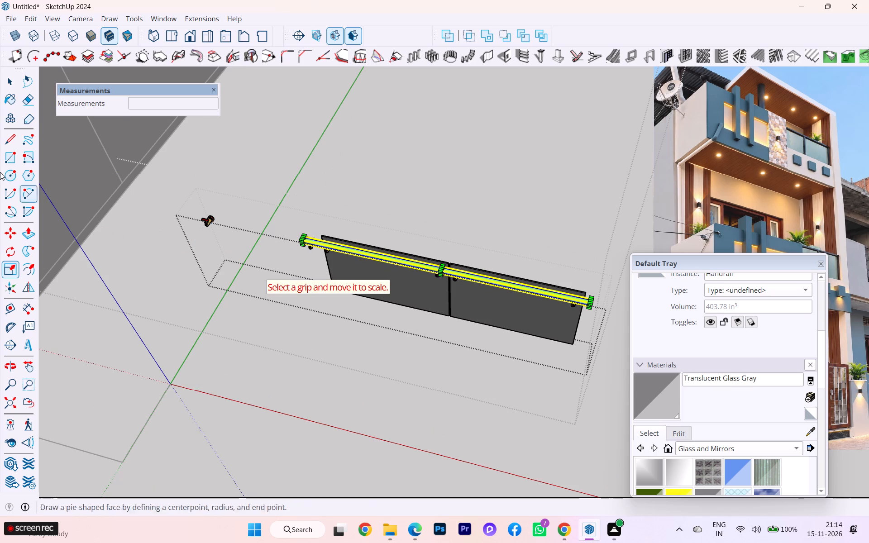
left_click(17, 82)
left_click_drag(189, 195, 250, 273)
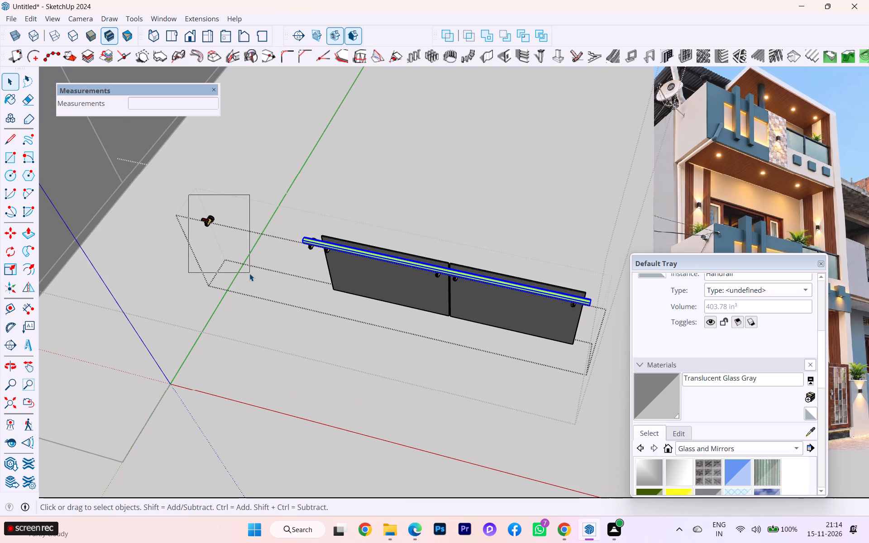
key("Delete")
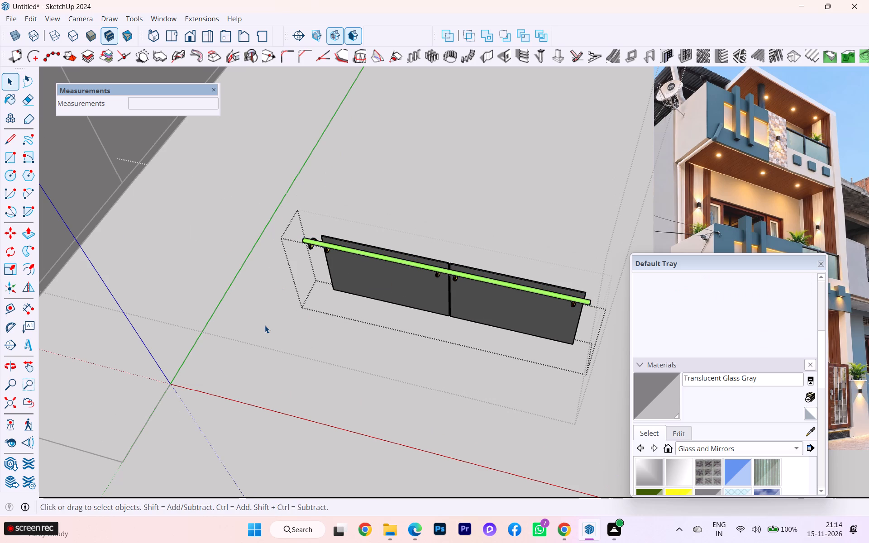
left_click(265, 325)
Move the whole railing about 27' by its lower glass corner onto the upper balcony parapet's low section.
scroll(309, 310, "down", 1)
left_click(385, 286)
scroll(415, 287, "down", 2)
middle_click_drag(488, 299, 2, 333)
scroll(310, 162, "up", 14)
middle_click_drag(256, 199, 281, 201)
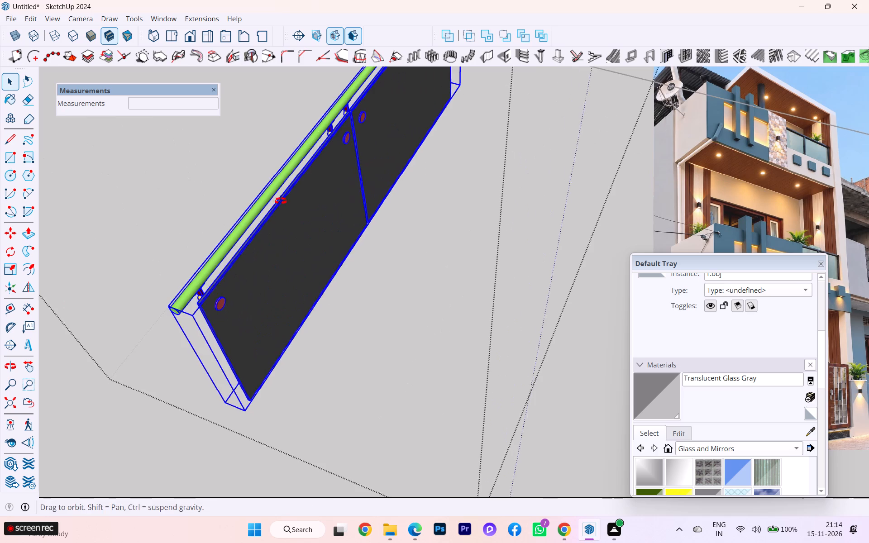
middle_click_drag(281, 201, 499, 188)
scroll(282, 205, "down", 5)
scroll(272, 209, "up", 1)
scroll(224, 231, "down", 2)
middle_click_drag(217, 238, 472, 213)
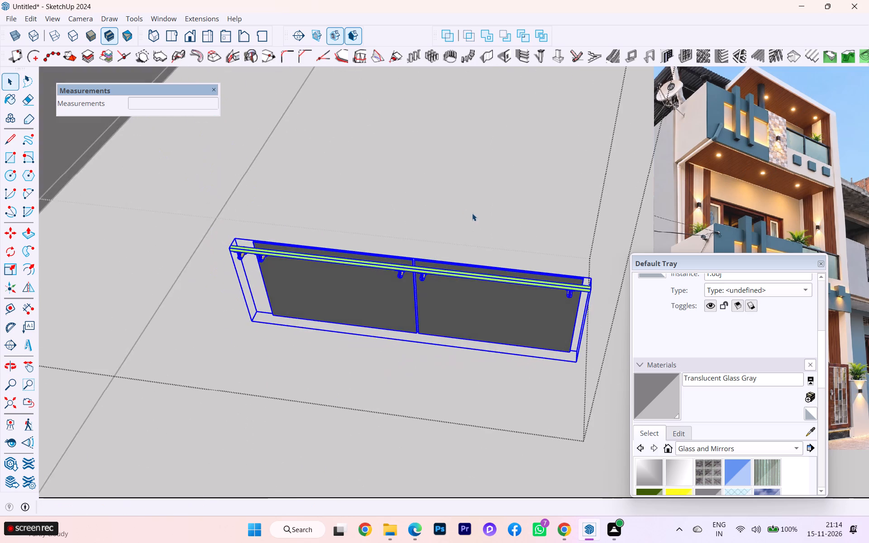
scroll(491, 212, "down", 2)
scroll(501, 214, "up", 1)
scroll(504, 214, "down", 3)
scroll(509, 215, "up", 1)
scroll(524, 219, "down", 4)
scroll(492, 226, "up", 3)
scroll(485, 226, "down", 2)
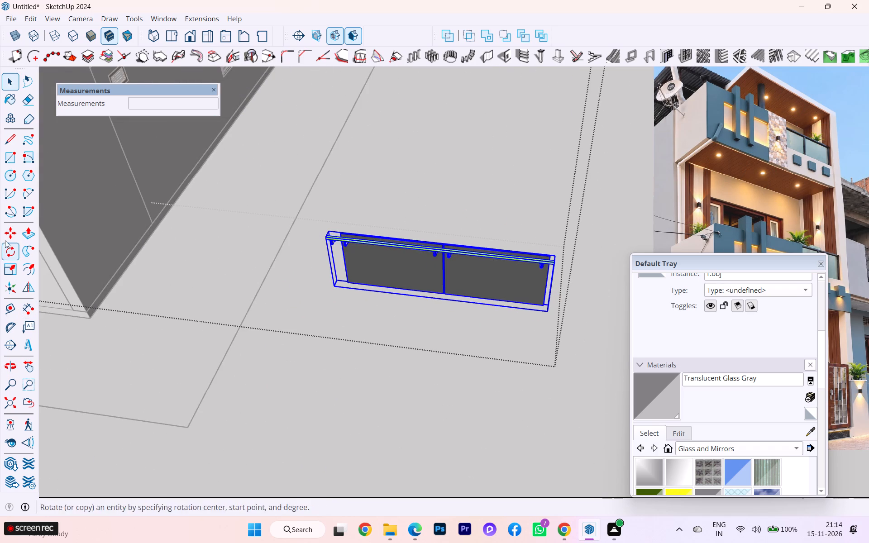
left_click(5, 236)
scroll(291, 264, "up", 5)
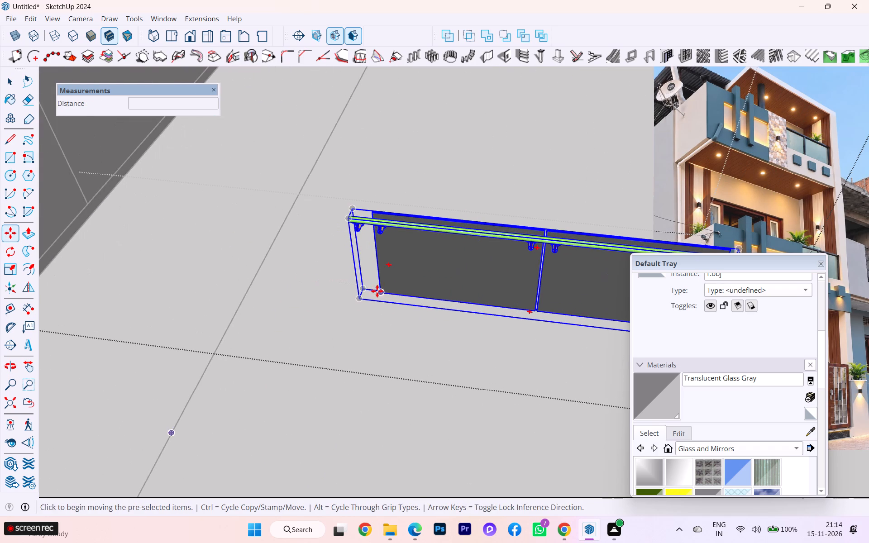
left_click(377, 291)
scroll(442, 290, "down", 3)
scroll(444, 291, "up", 4)
scroll(444, 292, "down", 5)
scroll(445, 295, "up", 1)
scroll(445, 295, "down", 1)
scroll(446, 297, "up", 3)
scroll(446, 297, "down", 9)
scroll(446, 305, "up", 2)
scroll(446, 306, "down", 3)
scroll(446, 308, "up", 2)
scroll(446, 308, "down", 6)
scroll(446, 310, "up", 1)
scroll(446, 310, "down", 3)
scroll(446, 310, "up", 2)
scroll(446, 310, "down", 1)
scroll(278, 191, "up", 2)
scroll(280, 188, "down", 1)
scroll(281, 187, "up", 17)
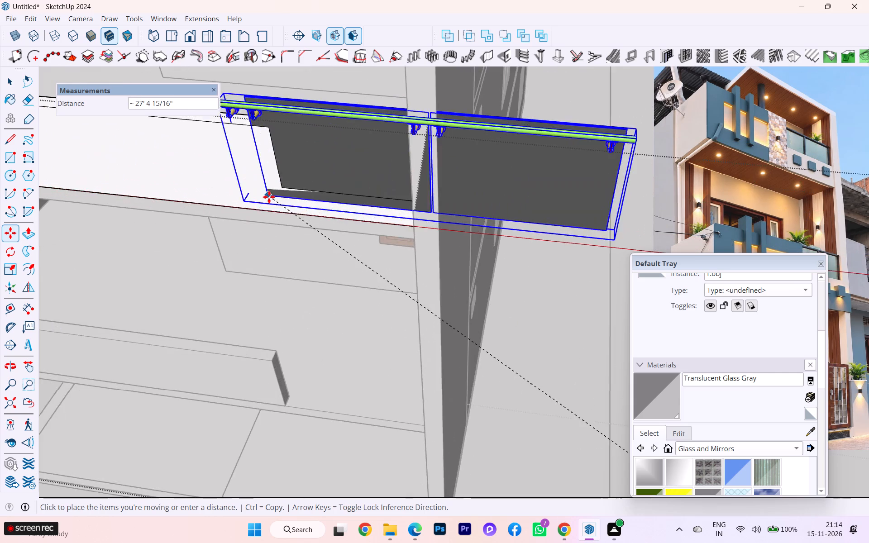
scroll(269, 197, "up", 5)
left_click(272, 188)
Scale the railing's length to about 0.42 along the red axis so its outer end meets the parapet's outer end.
scroll(294, 227, "down", 1)
scroll(296, 230, "up", 1)
scroll(296, 232, "down", 3)
scroll(301, 238, "up", 1)
scroll(302, 240, "down", 2)
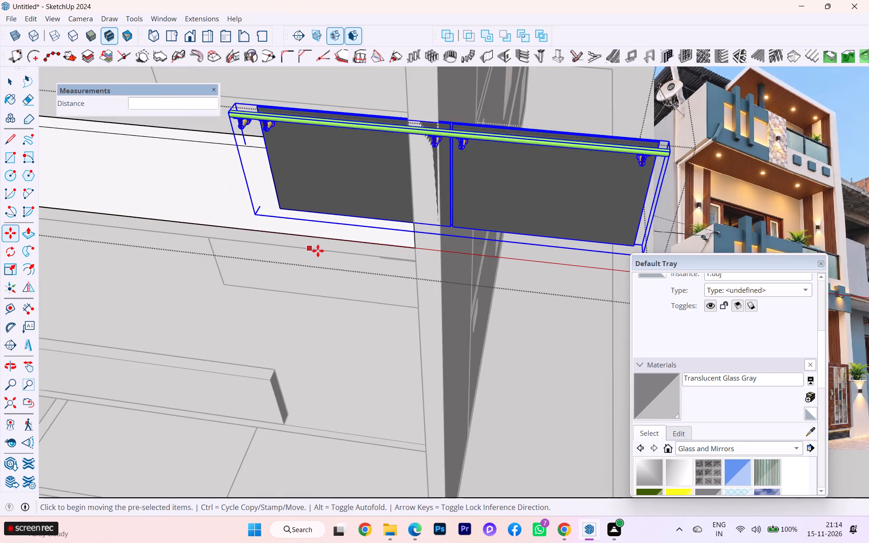
scroll(318, 251, "down", 2)
key("s")
scroll(535, 192, "up", 3)
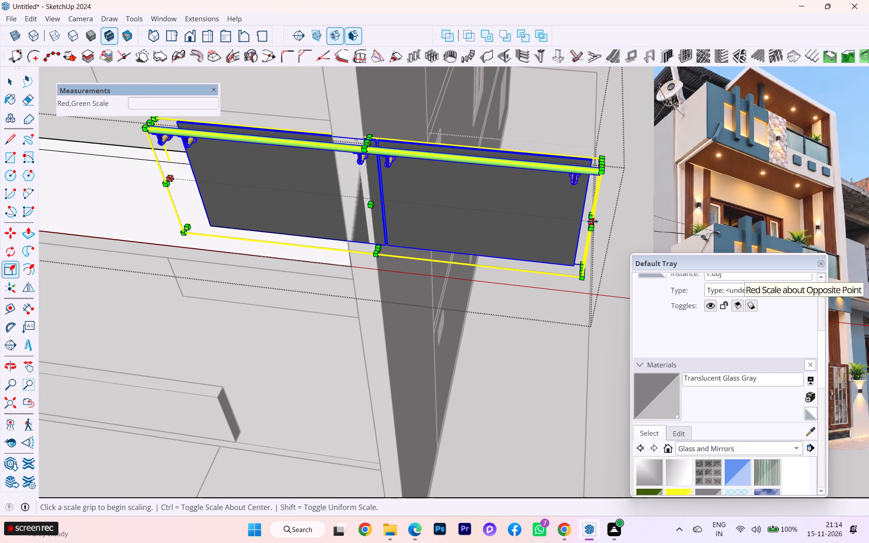
left_click(592, 221)
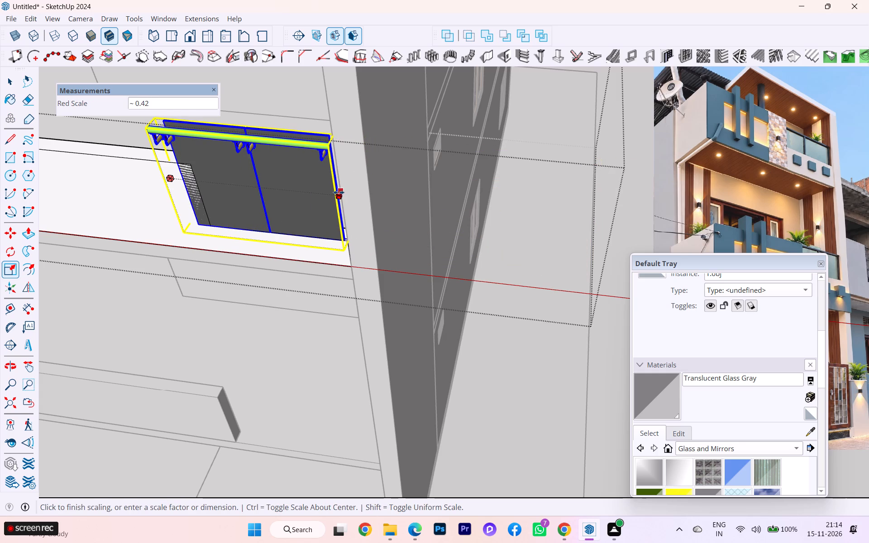
left_click(342, 191)
Scale the railing's inner end inward along the red axis, clear of the side face of the parapet's low section.
scroll(298, 222, "up", 3)
scroll(298, 222, "down", 3)
scroll(298, 222, "up", 1)
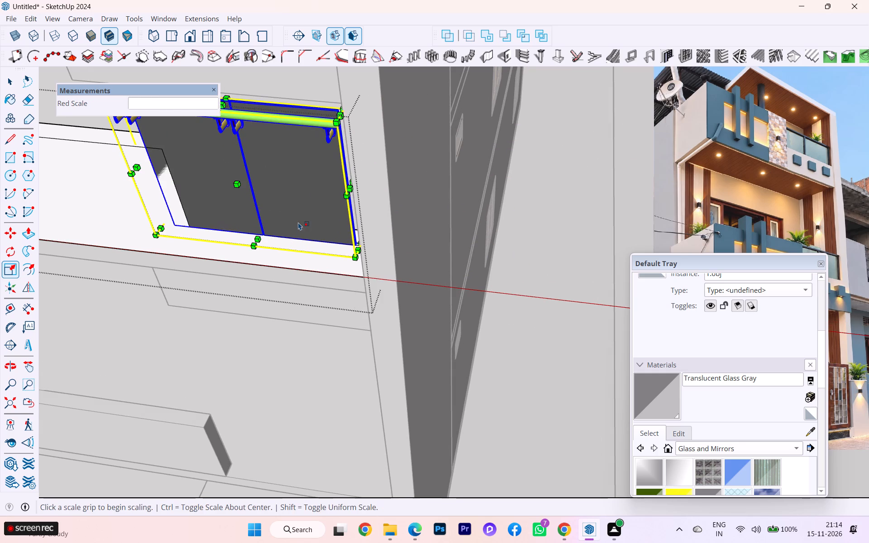
middle_click_drag(306, 227, 366, 237)
scroll(404, 219, "up", 9)
scroll(404, 219, "down", 2)
scroll(404, 219, "up", 2)
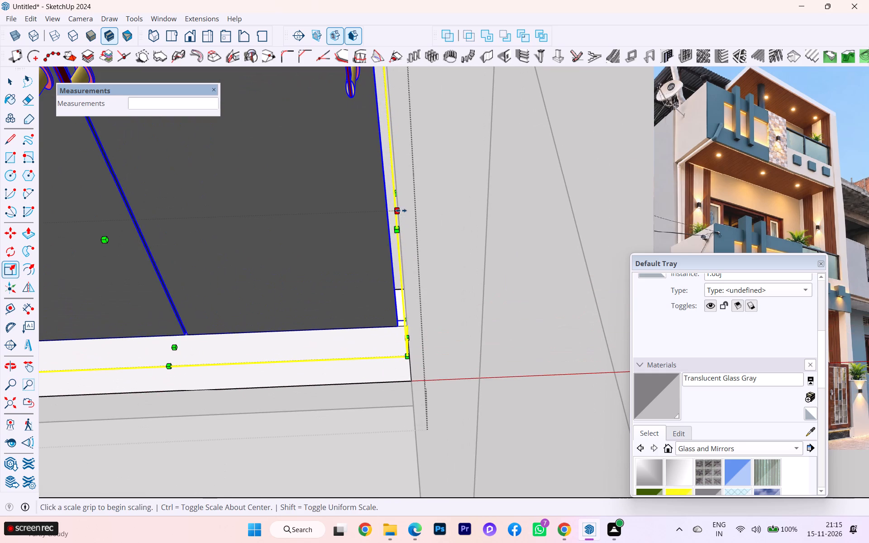
scroll(401, 210, "down", 6)
scroll(403, 214, "up", 1)
scroll(403, 214, "down", 2)
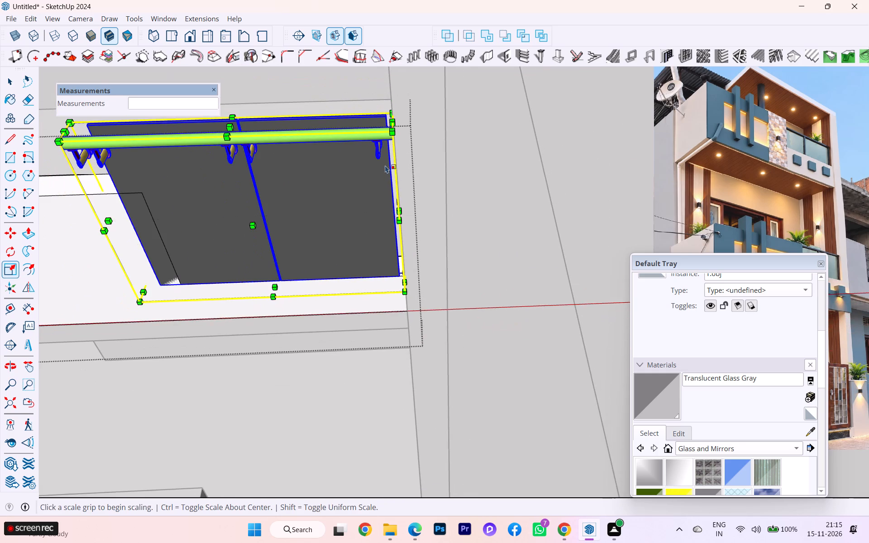
scroll(382, 159, "up", 3)
scroll(427, 155, "down", 2)
scroll(435, 156, "up", 1)
scroll(452, 158, "down", 6)
scroll(260, 181, "up", 2)
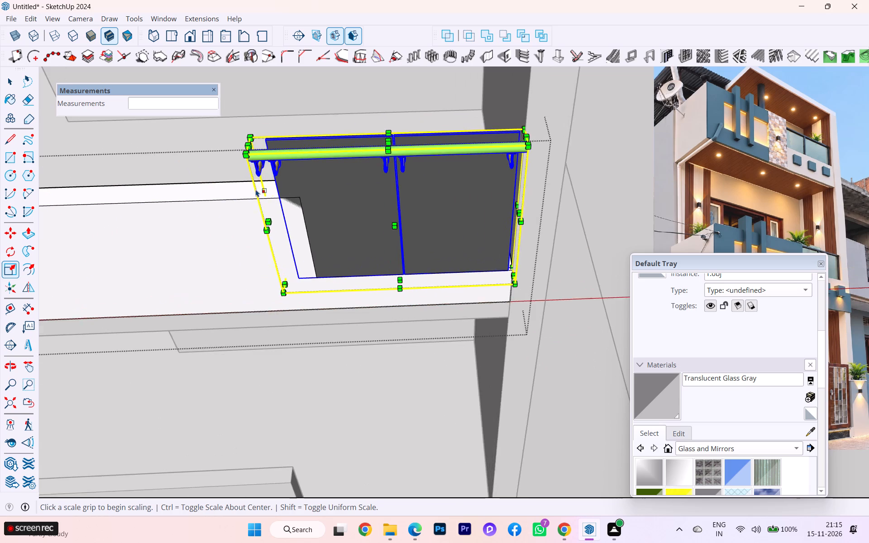
scroll(275, 225, "up", 2)
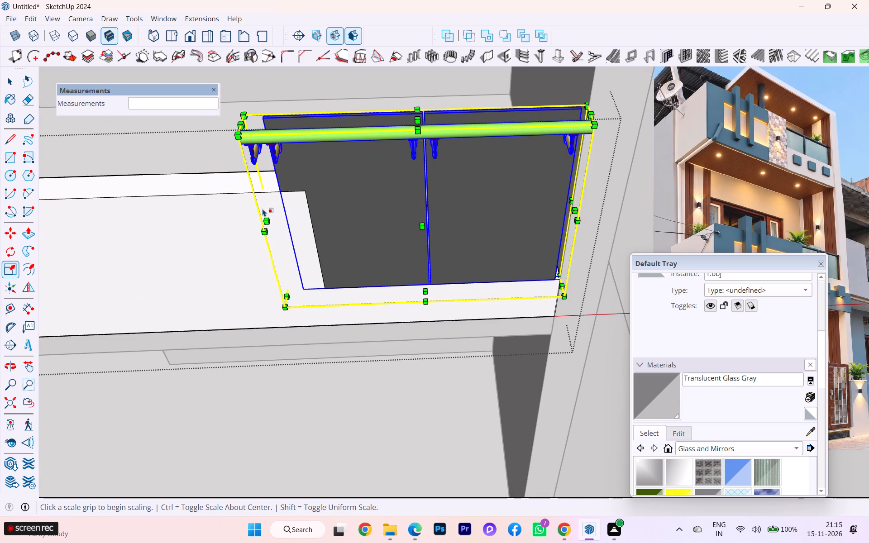
left_click(269, 224)
left_click(346, 219)
scroll(329, 219, "up", 1)
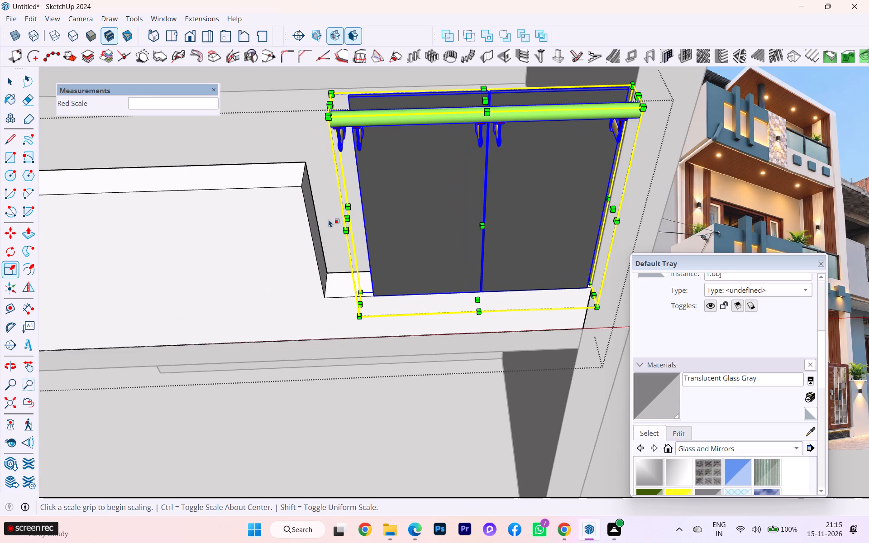
Push/Pull the vertical side face of the parapet's notch back into the high part to lengthen the low section.
left_click(4, 80)
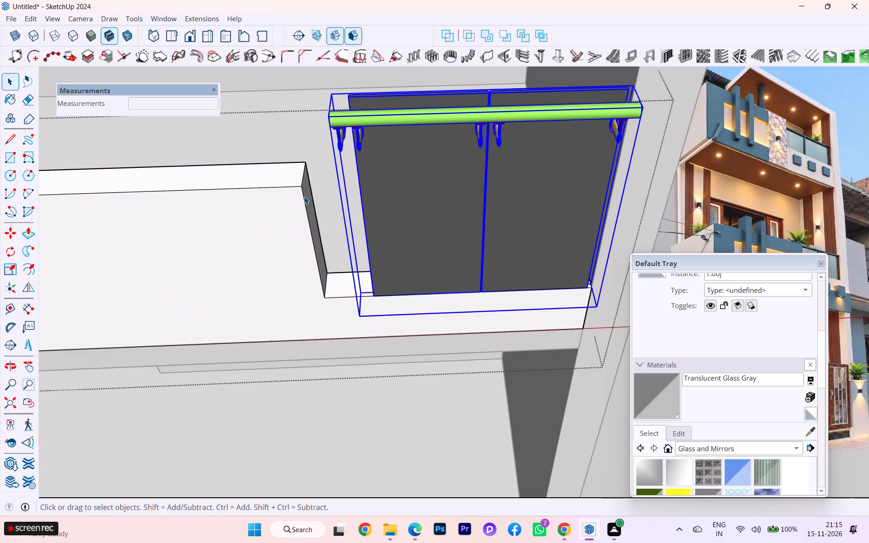
left_click(304, 196)
left_click(309, 200)
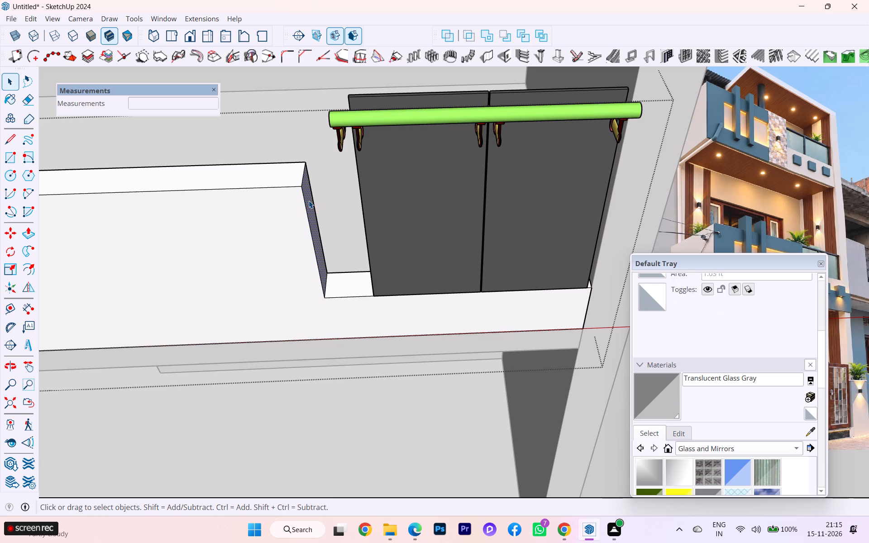
key("p")
left_click(309, 200)
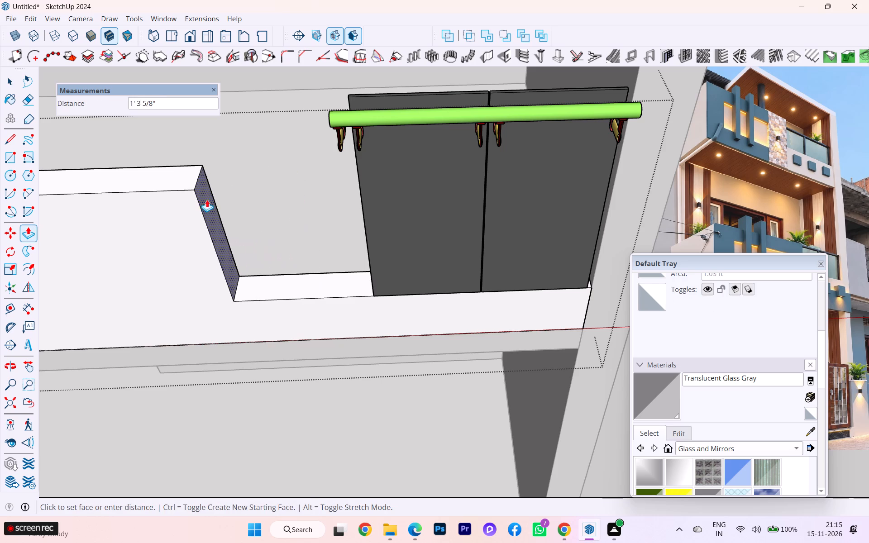
left_click(139, 199)
left_click(7, 87)
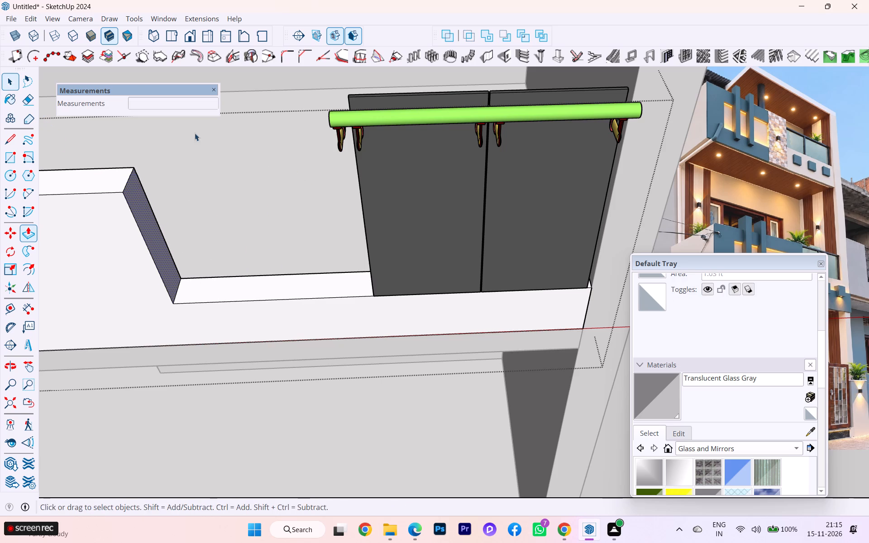
Stretch the railing by about 1.79 along the red axis so its inner end reaches the notch's side face.
left_click(393, 177)
key("s")
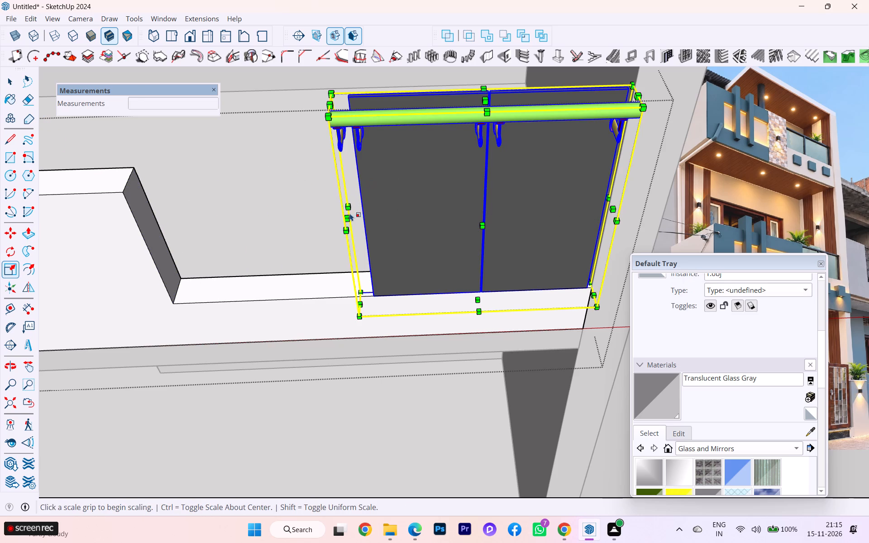
left_click(347, 215)
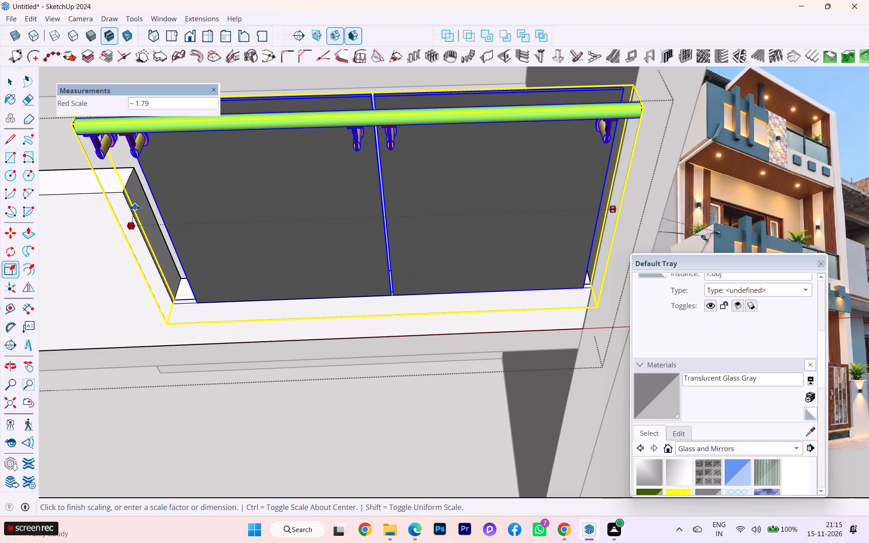
left_click(135, 207)
Examine how the railing's inner end fits against the side face of the parapet's low section.
scroll(314, 210, "down", 3)
middle_click_drag(315, 212, 377, 204)
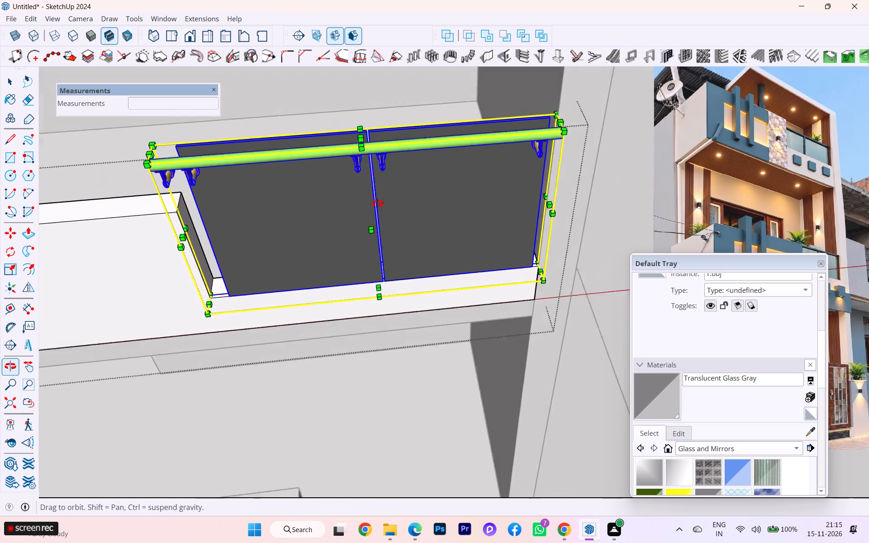
middle_click_drag(377, 204, 381, 171)
scroll(225, 208, "up", 3)
scroll(263, 227, "down", 2)
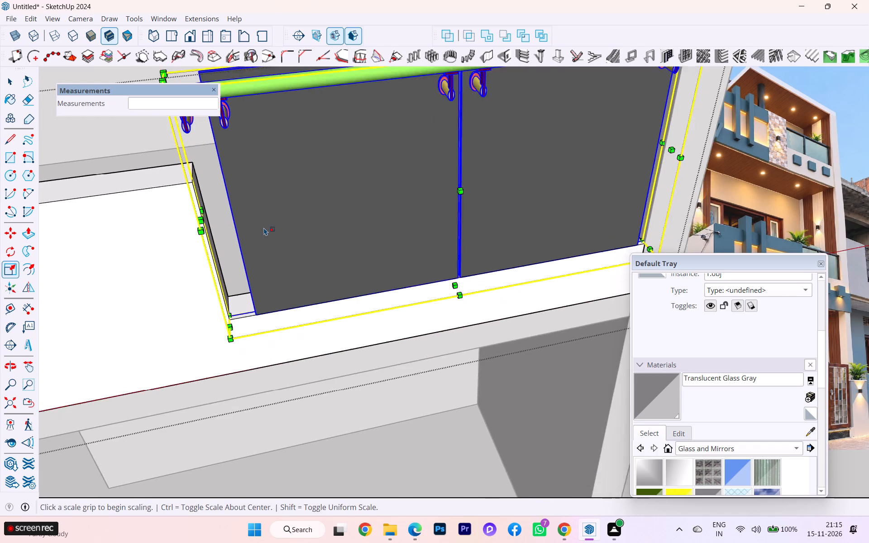
scroll(264, 228, "up", 1)
scroll(264, 228, "down", 2)
scroll(273, 232, "up", 1)
scroll(273, 233, "down", 4)
scroll(258, 236, "up", 3)
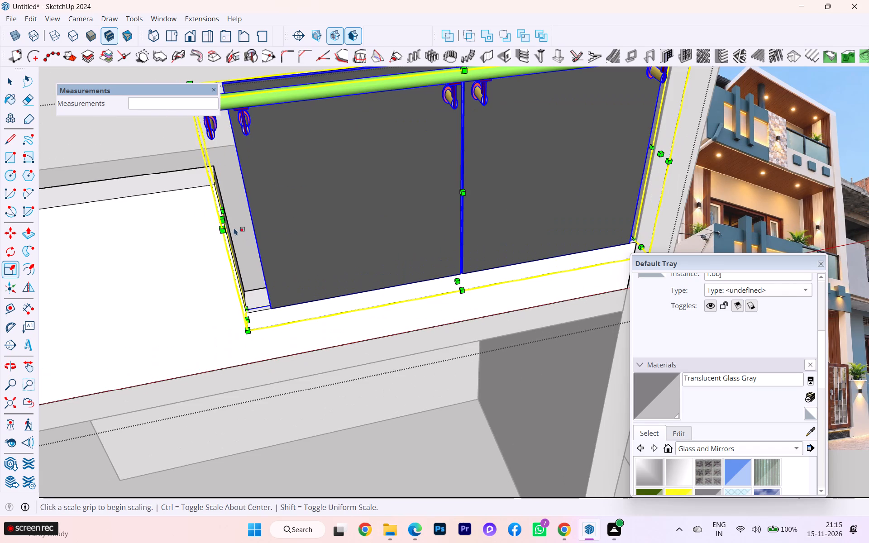
Stretch the railing's inner end outward by about 1.05 along the red axis, past the notch's side face.
left_click(225, 219)
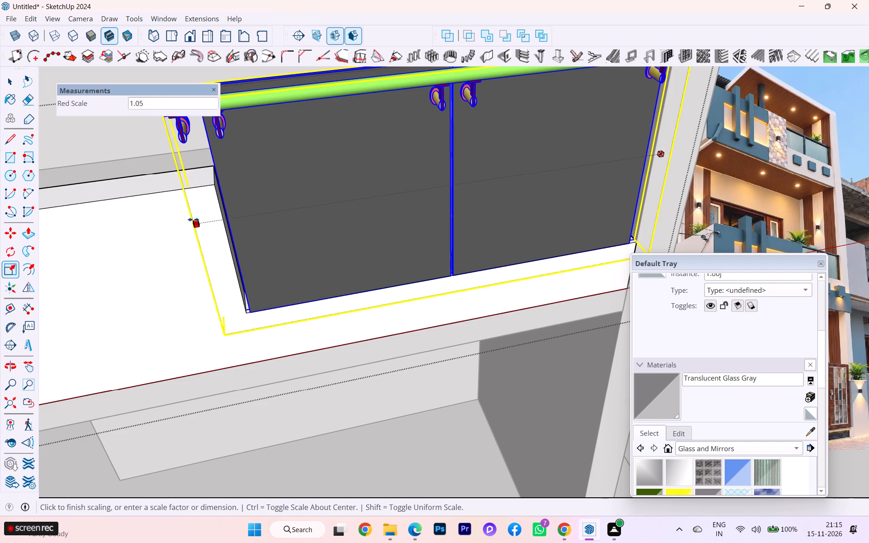
left_click(192, 219)
Scale the railing's height down to about 0.71 along the blue axis, keeping its base fixed.
scroll(378, 235, "down", 3)
scroll(397, 241, "up", 1)
scroll(397, 241, "down", 1)
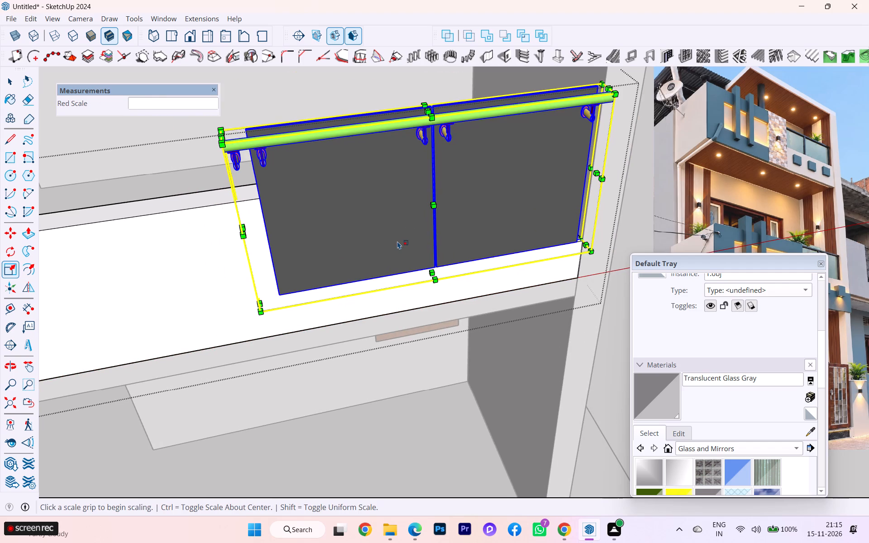
scroll(418, 108, "up", 2)
left_click(432, 111)
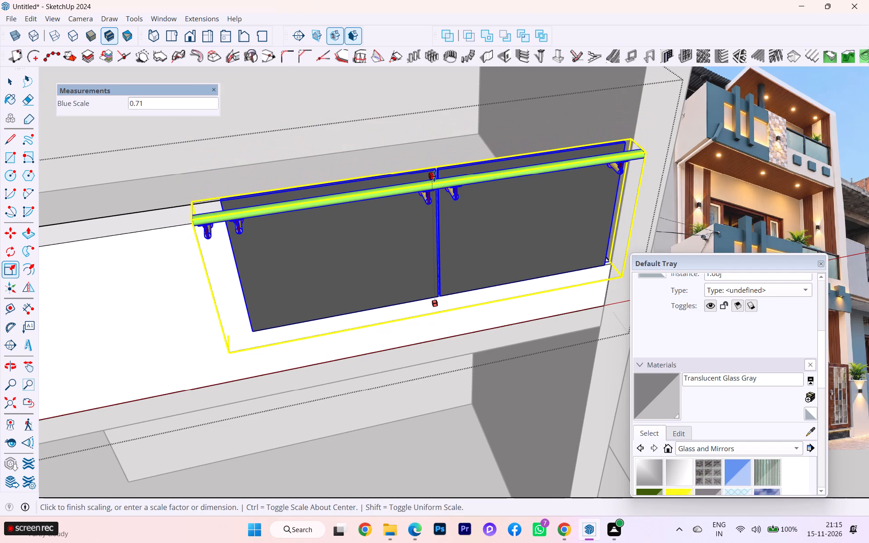
left_click(434, 176)
Move the railing back about 3 1/16" from the notch's lower corner, across the parapet's thickness.
scroll(277, 171, "down", 1)
middle_click_drag(279, 175, 412, 191)
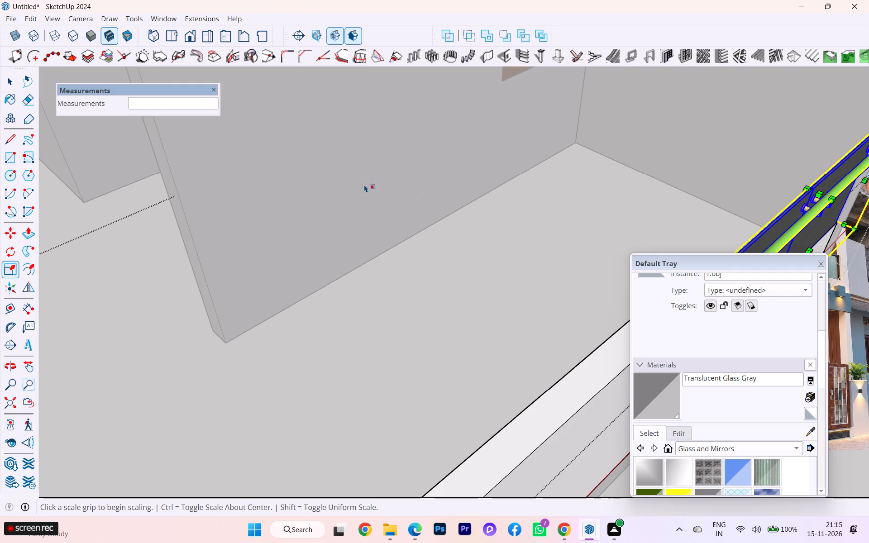
scroll(362, 185, "down", 8)
scroll(481, 219, "up", 4)
scroll(607, 242, "up", 2)
scroll(607, 242, "down", 2)
scroll(607, 242, "up", 10)
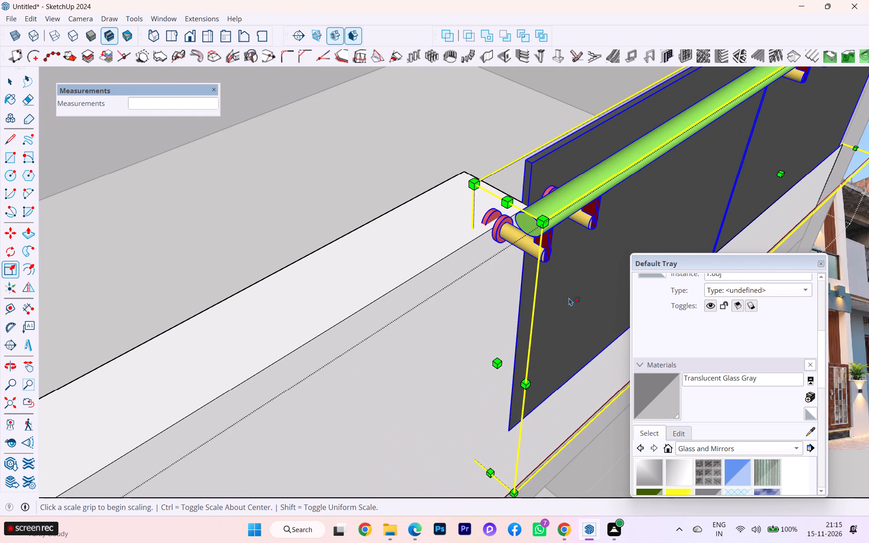
key("m")
key("Return")
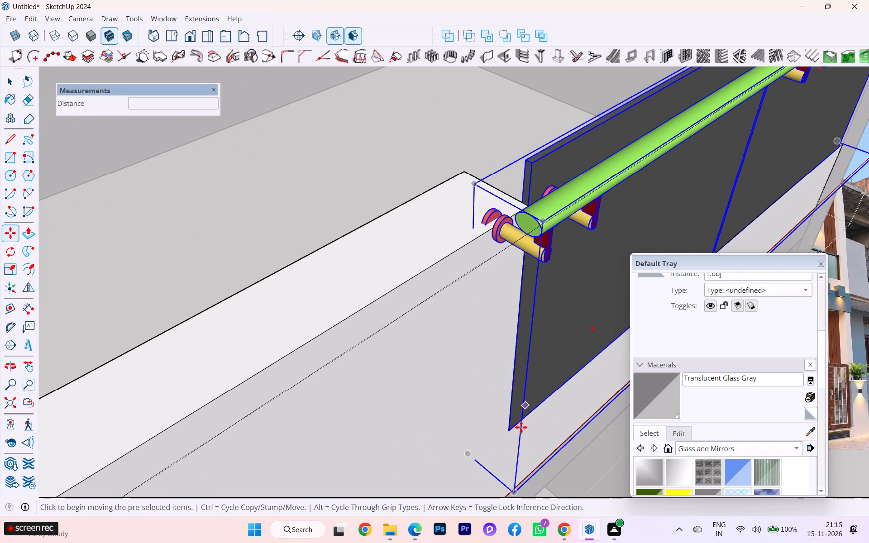
scroll(521, 427, "up", 3)
left_click(503, 433)
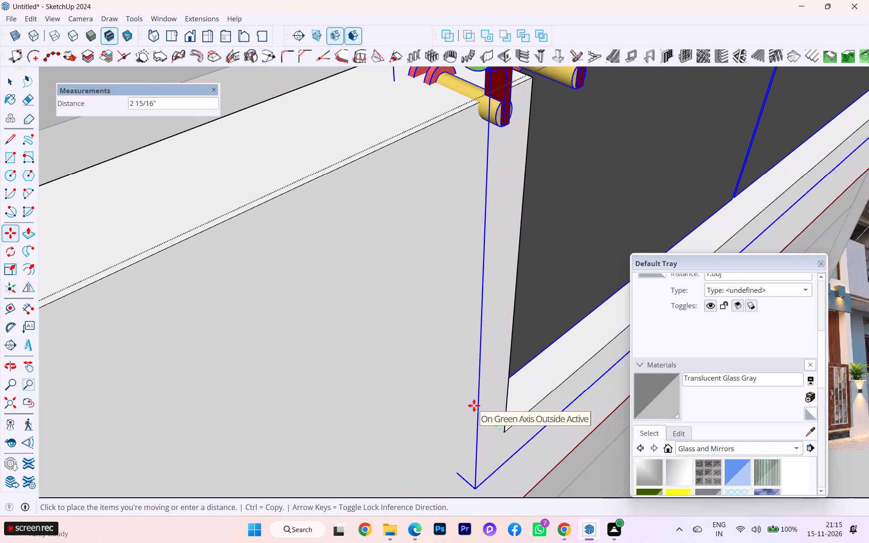
middle_click_drag(474, 405, 91, 384)
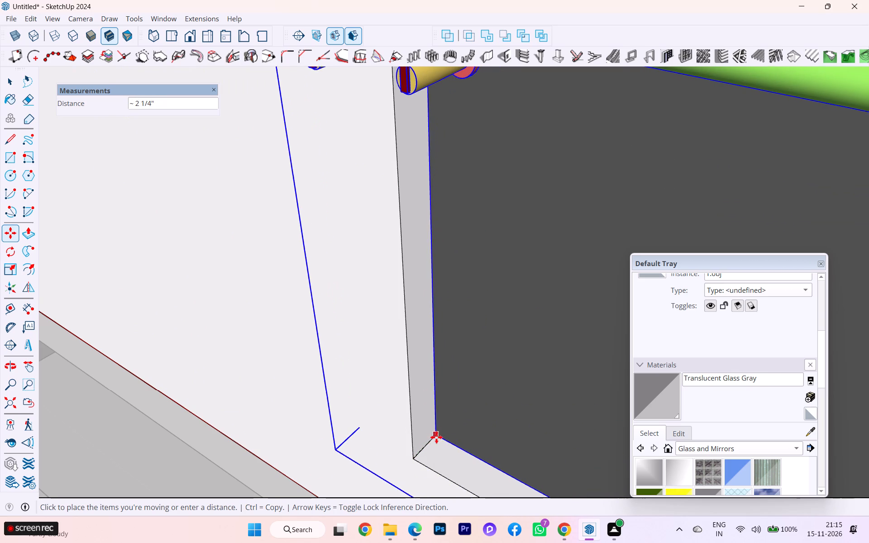
left_click(449, 434)
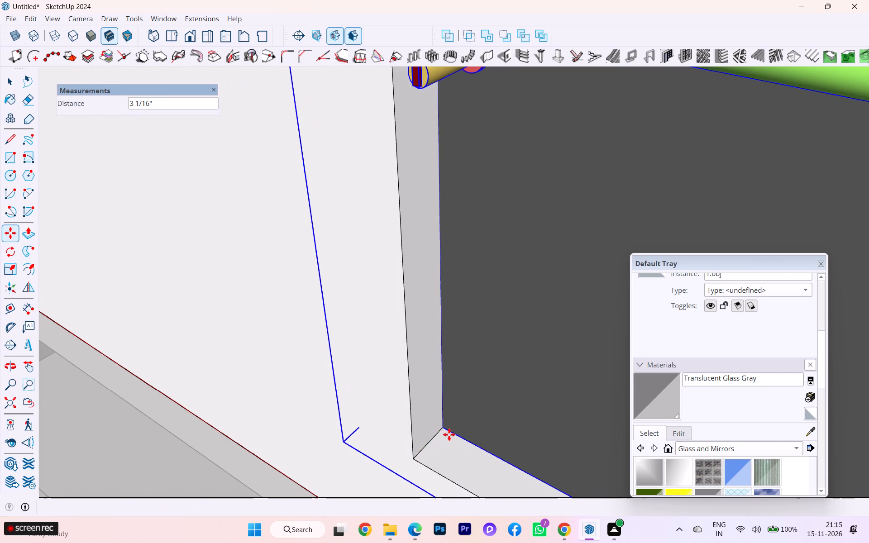
Examine how the lowered railing sits within the parapet's low section, including its handrail and both ends.
scroll(391, 404, "down", 2)
scroll(391, 404, "up", 1)
scroll(390, 404, "down", 11)
scroll(381, 395, "up", 5)
scroll(379, 394, "down", 4)
middle_click_drag(392, 391, 552, 330)
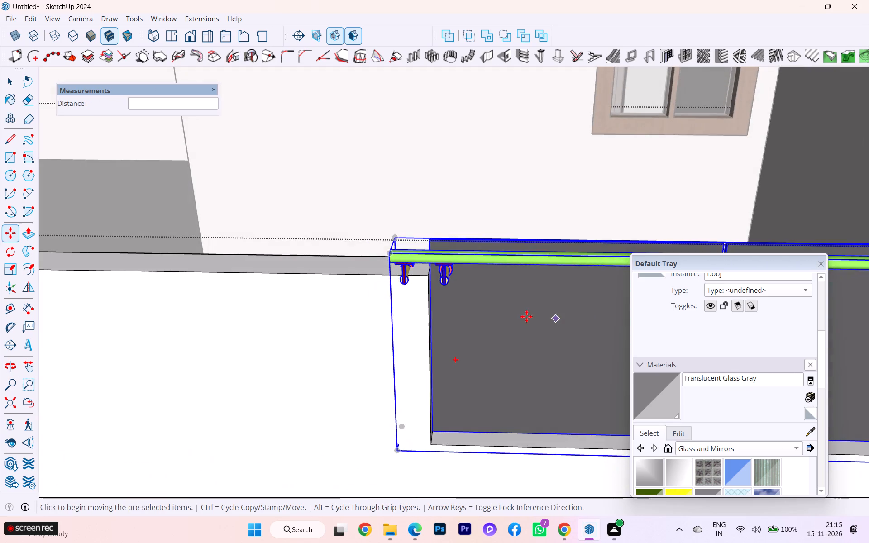
scroll(433, 308, "up", 1)
scroll(432, 308, "down", 3)
scroll(379, 287, "down", 3)
scroll(496, 298, "down", 2)
scroll(501, 299, "up", 3)
scroll(501, 299, "down", 1)
scroll(627, 307, "down", 2)
scroll(627, 307, "up", 3)
scroll(627, 307, "down", 2)
scroll(627, 307, "up", 1)
scroll(563, 293, "up", 1)
scroll(563, 293, "down", 1)
scroll(563, 293, "up", 6)
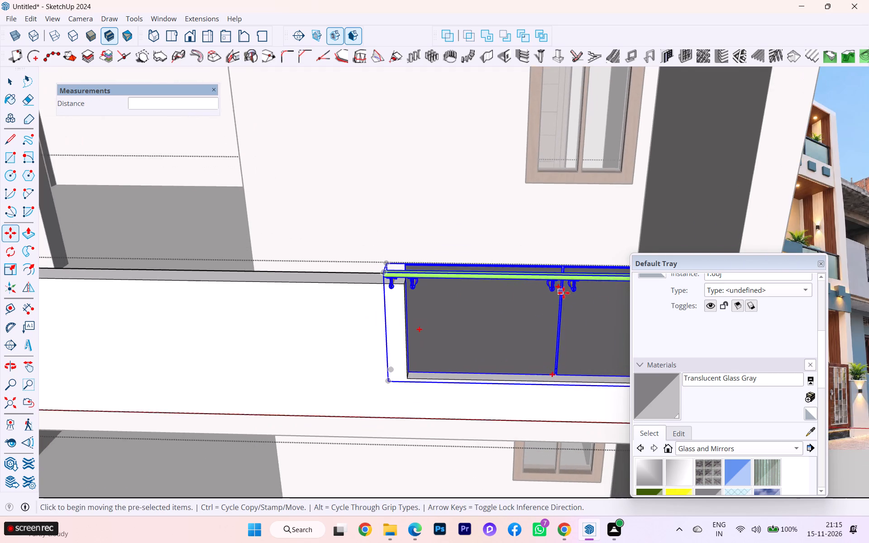
scroll(563, 293, "up", 3)
scroll(455, 257, "down", 1)
scroll(454, 257, "up", 1)
scroll(450, 257, "down", 1)
scroll(448, 257, "up", 1)
scroll(338, 249, "down", 4)
scroll(337, 250, "up", 1)
scroll(334, 251, "down", 4)
scroll(525, 281, "up", 7)
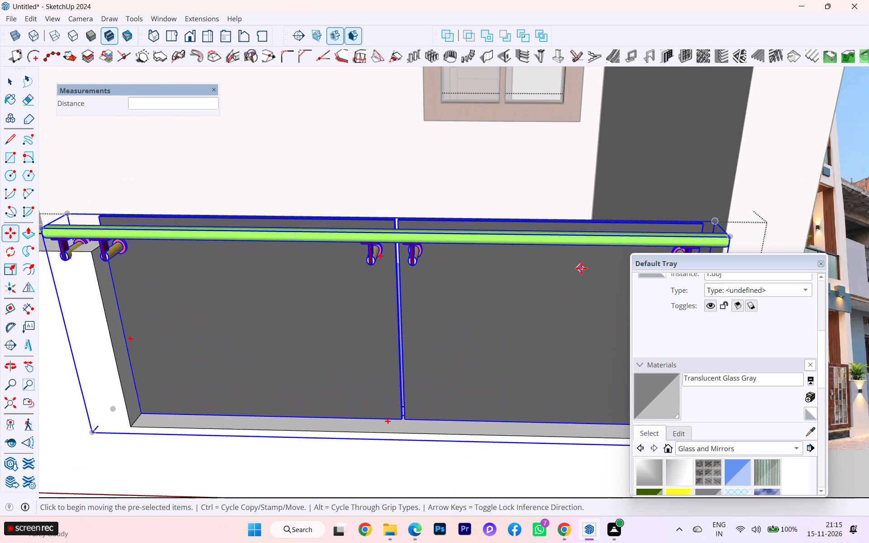
scroll(581, 268, "up", 2)
scroll(581, 268, "down", 6)
scroll(579, 269, "up", 1)
scroll(579, 269, "down", 2)
scroll(485, 269, "down", 2)
scroll(442, 270, "up", 3)
scroll(431, 270, "down", 3)
scroll(328, 267, "down", 4)
scroll(280, 265, "down", 2)
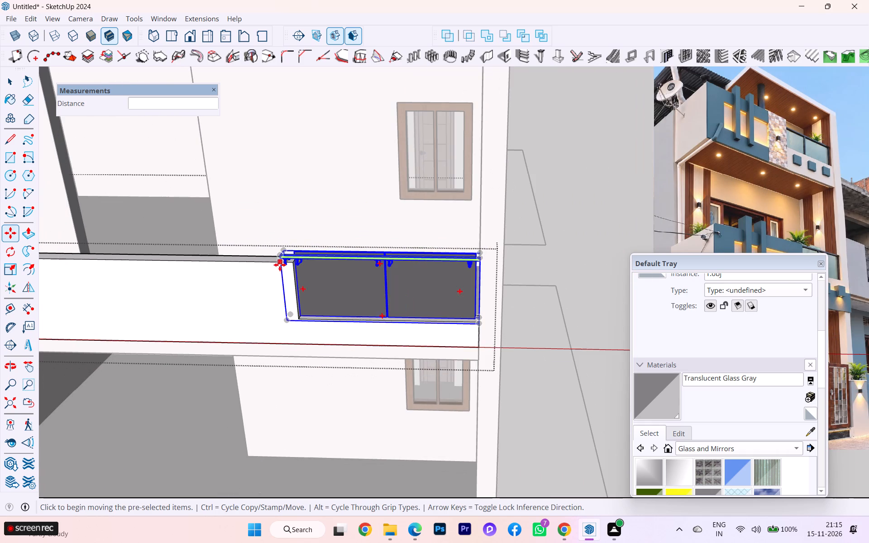
scroll(413, 273, "up", 6)
scroll(413, 273, "down", 1)
scroll(413, 273, "up", 4)
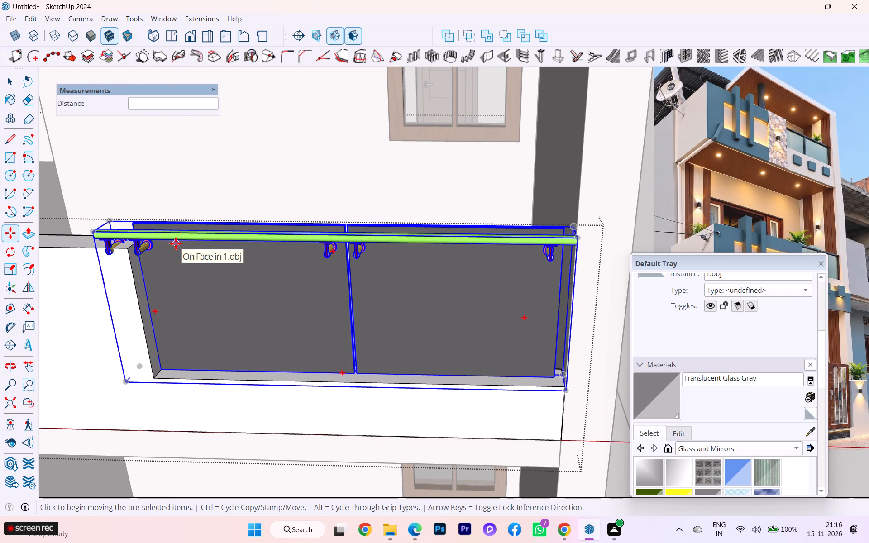
Flip the railing front to back about the green plane so the handrail is on the balcony side, and leave the group.
key("s")
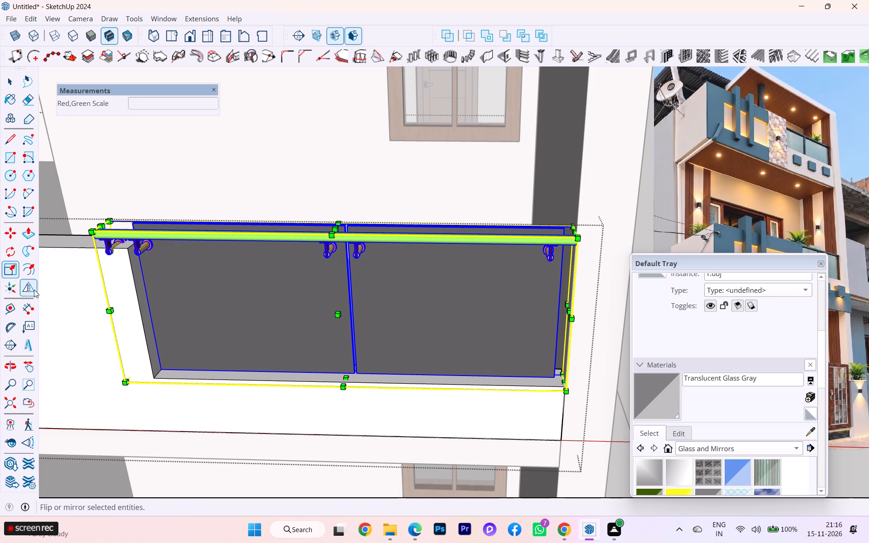
left_click(28, 286)
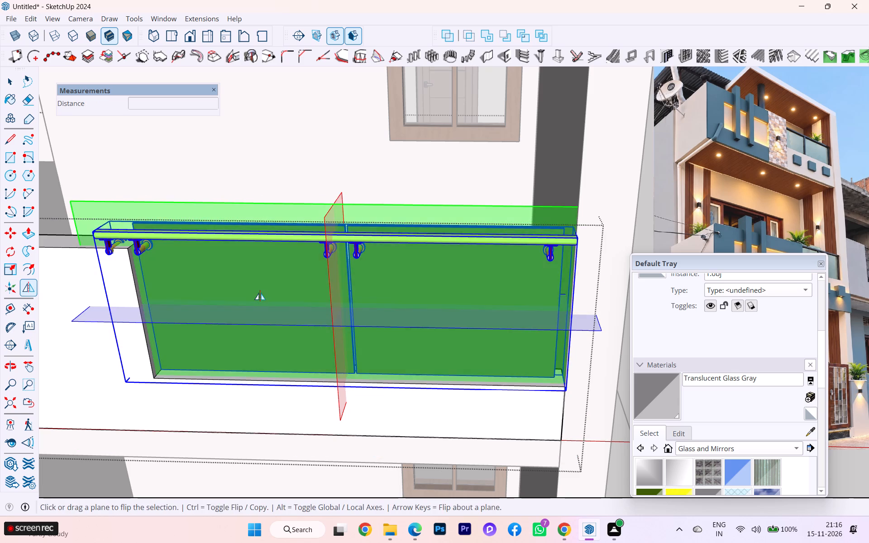
left_click(259, 292)
scroll(339, 294, "down", 1)
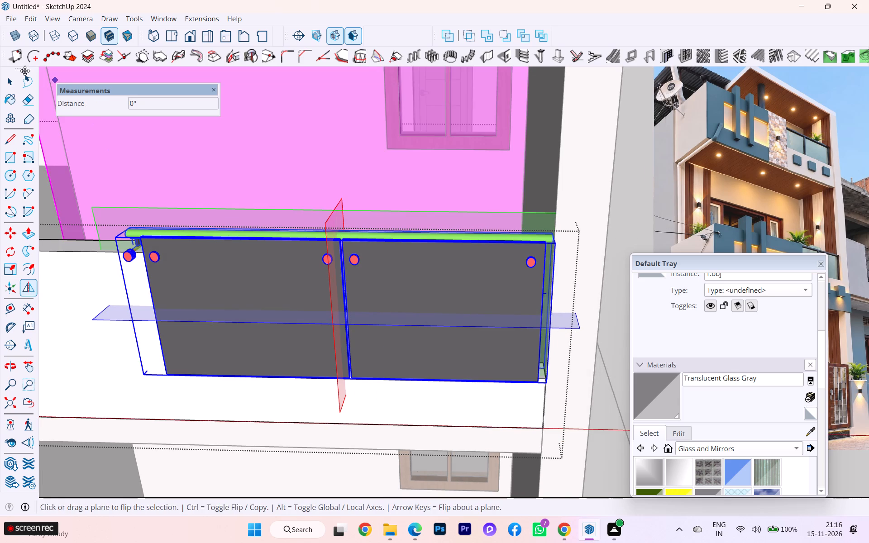
left_click(8, 81)
scroll(288, 195, "down", 1)
scroll(292, 197, "up", 1)
scroll(315, 210, "down", 2)
scroll(324, 217, "up", 1)
scroll(325, 219, "down", 1)
left_click(585, 265)
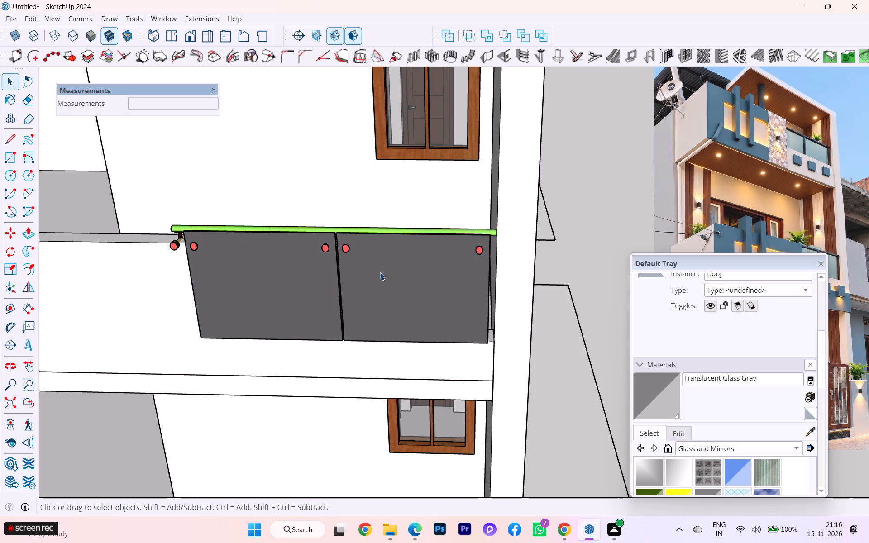
Reopen the parapet group, show back edges, and scale the railing's inner end inward to about 0.94 along the red axis.
left_click(311, 276)
scroll(440, 290, "down", 1)
scroll(440, 290, "up", 1)
scroll(440, 290, "down", 1)
middle_click_drag(440, 290, 557, 292)
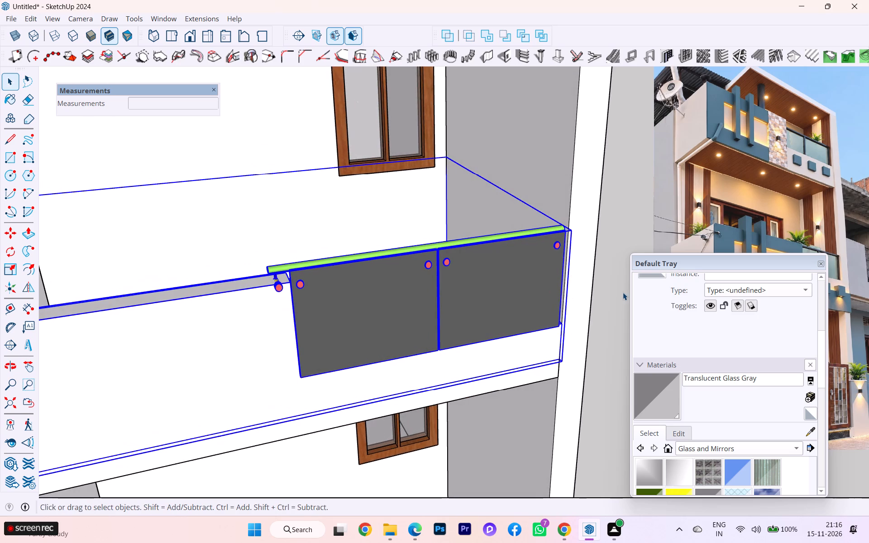
scroll(383, 274, "up", 4)
scroll(347, 272, "down", 1)
scroll(346, 272, "up", 1)
scroll(341, 273, "down", 1)
middle_click_drag(332, 276, 510, 301)
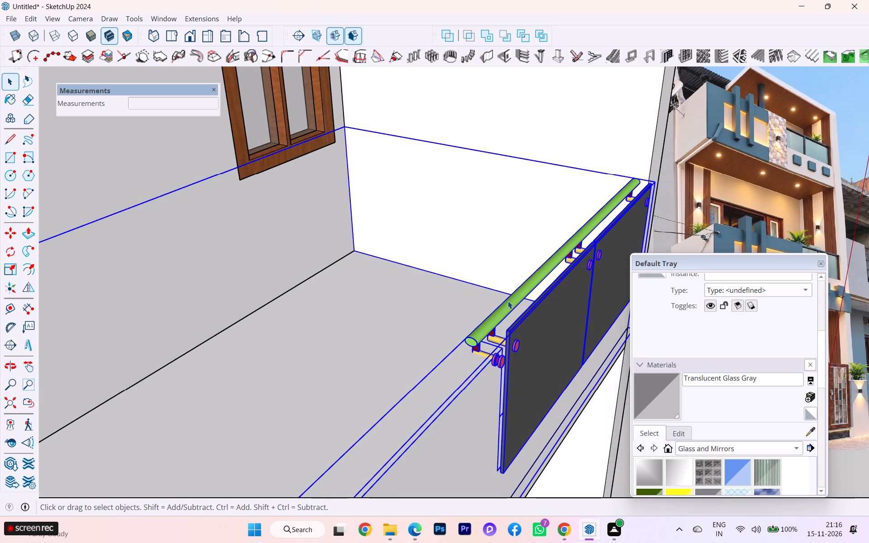
scroll(506, 302, "down", 2)
double_click(540, 330)
left_click(535, 332)
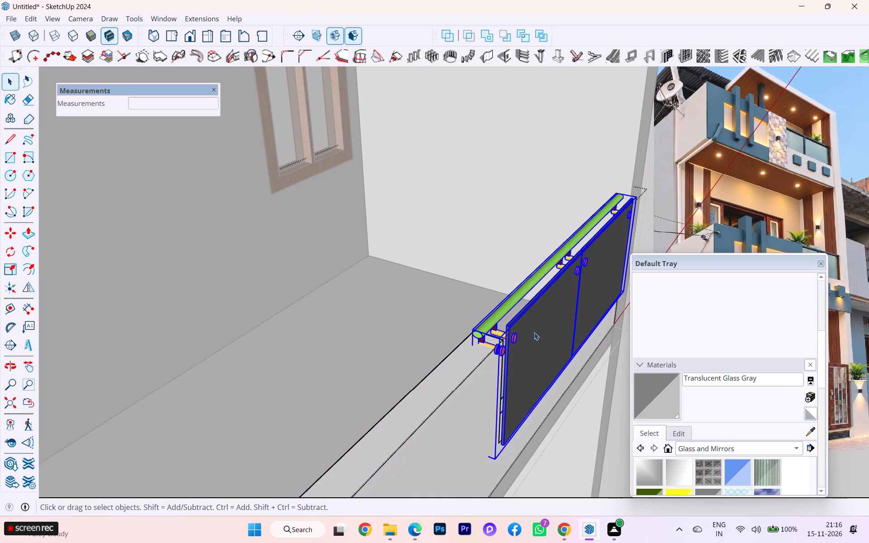
key("s")
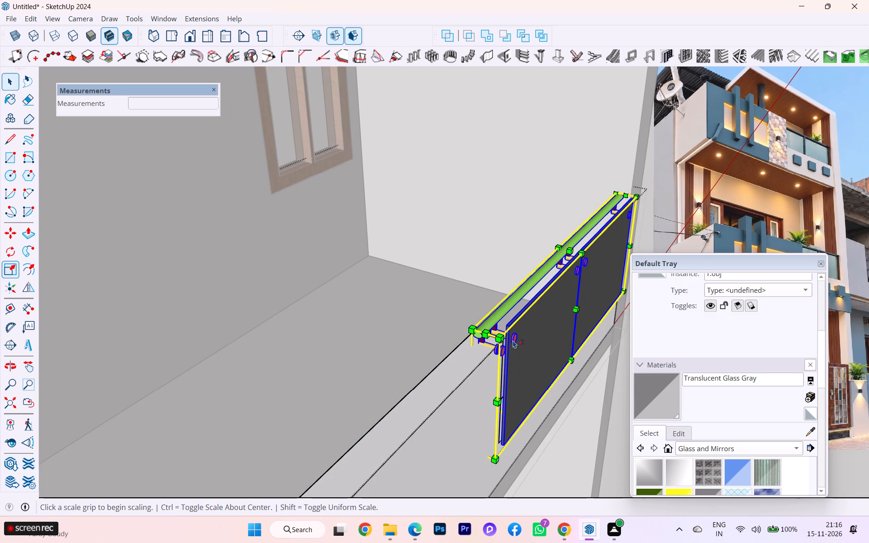
scroll(499, 344, "up", 6)
scroll(477, 342, "down", 1)
scroll(477, 342, "up", 1)
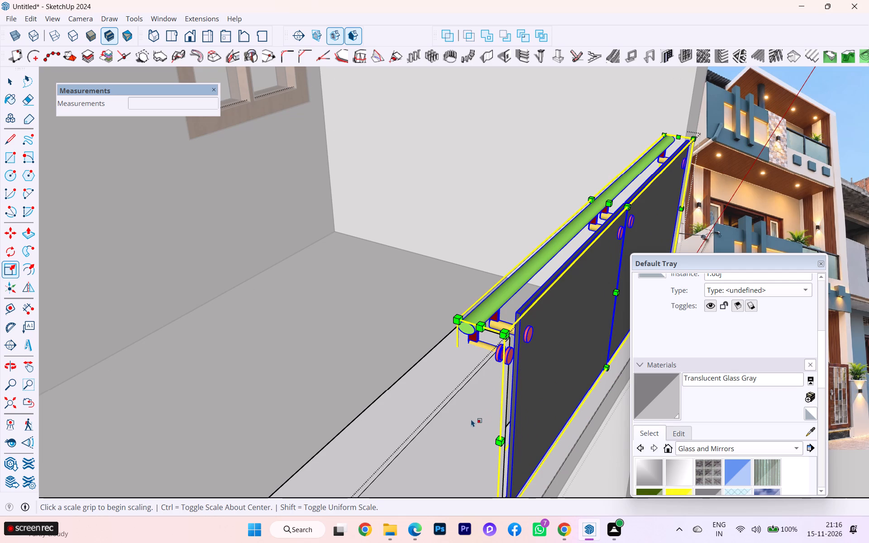
key("k")
left_click(482, 436)
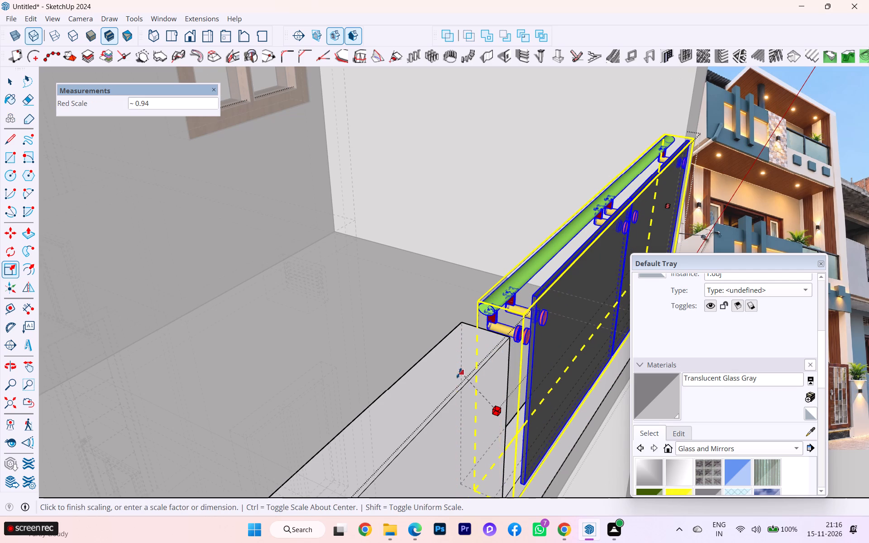
left_click(460, 372)
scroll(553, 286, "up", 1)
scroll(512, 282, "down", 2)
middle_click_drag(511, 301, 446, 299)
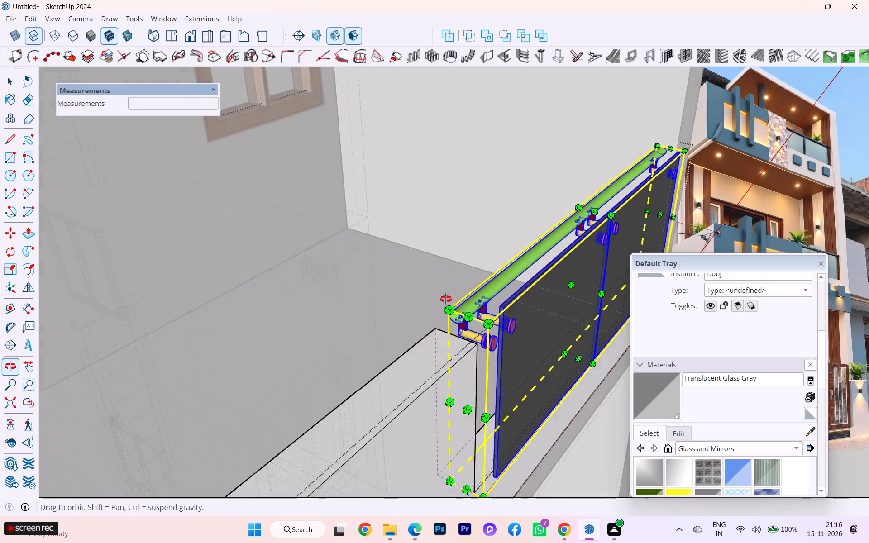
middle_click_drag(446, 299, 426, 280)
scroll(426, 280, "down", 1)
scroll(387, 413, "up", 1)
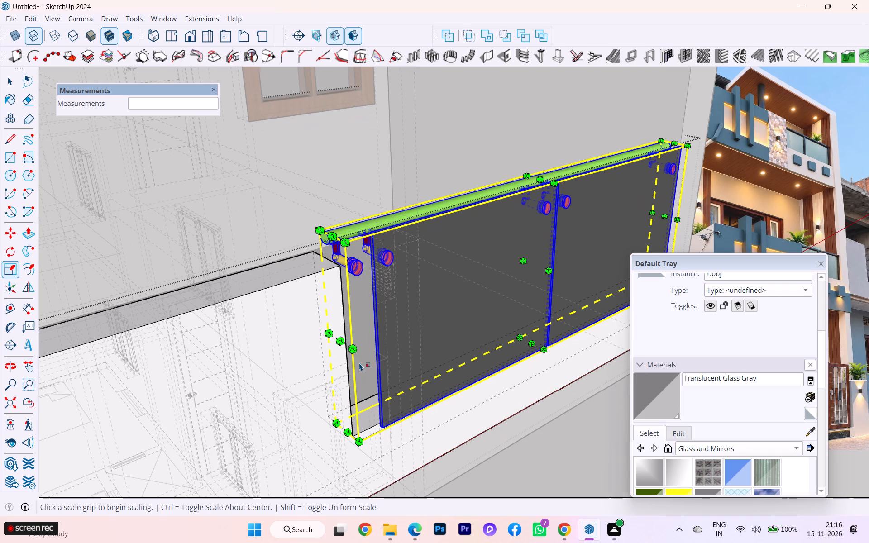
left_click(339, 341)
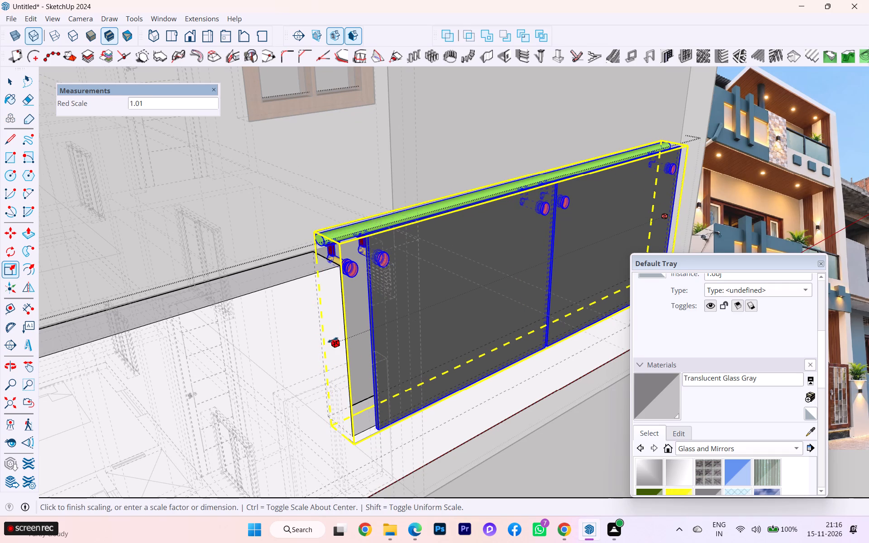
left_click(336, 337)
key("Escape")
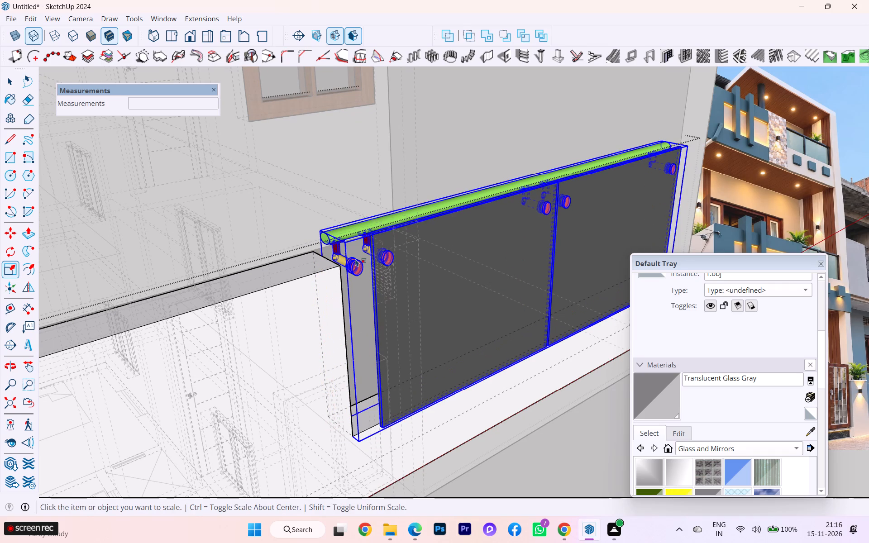
Inside the railing, delete the innermost handrail bracket and its disc fittings beyond the glass panel's edge.
left_click(11, 81)
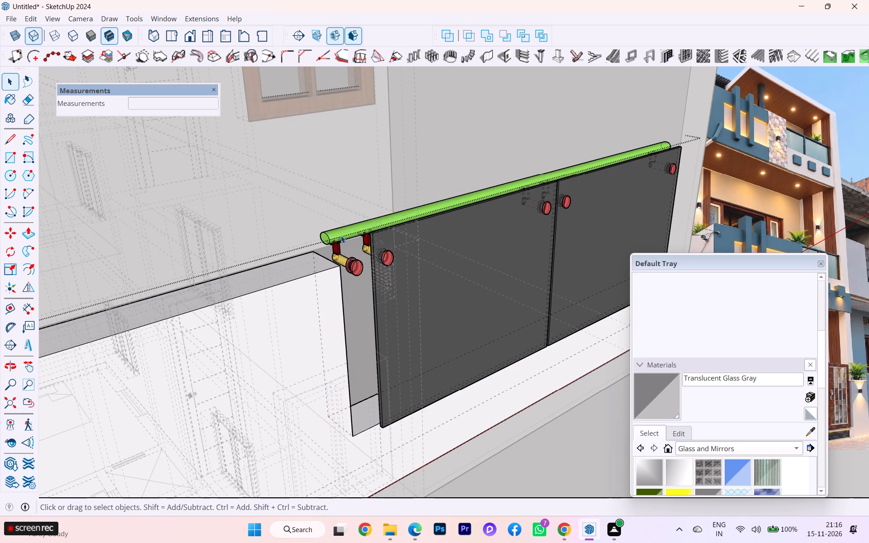
double_click(341, 236)
scroll(343, 247, "up", 2)
scroll(344, 250, "down", 1)
left_click(352, 263)
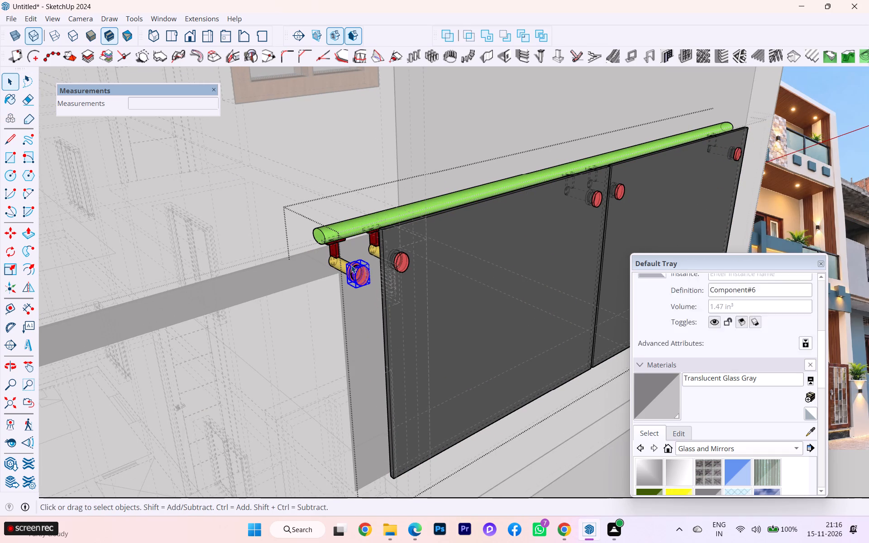
key("Delete")
double_click(350, 268)
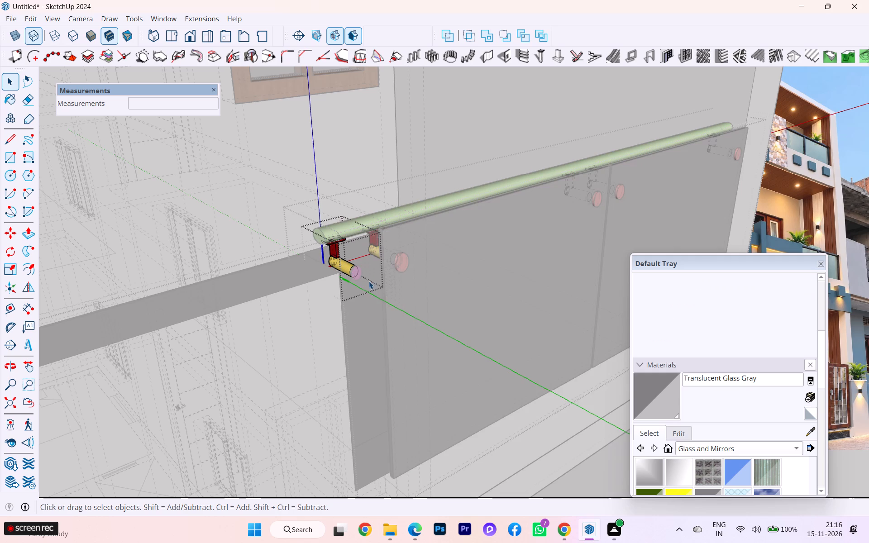
left_click(290, 210)
left_click(344, 257)
left_click(345, 263)
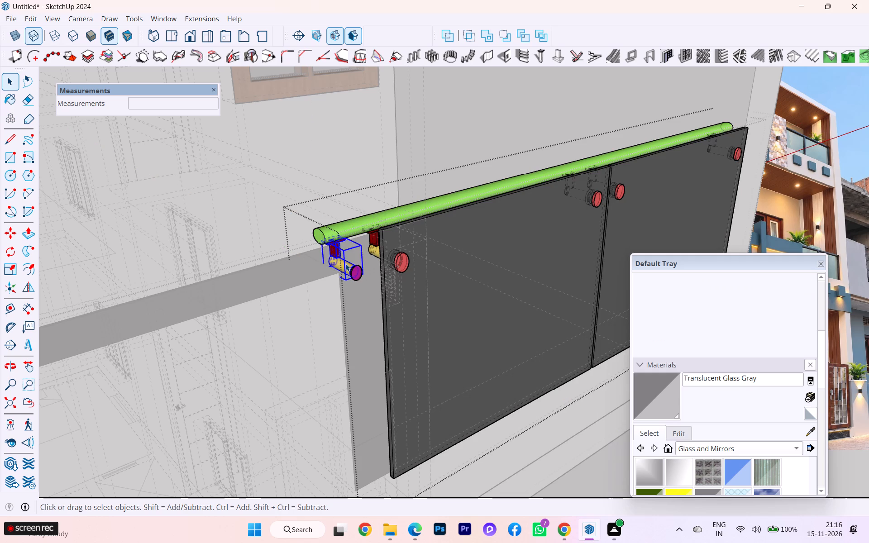
key("Delete")
double_click(358, 271)
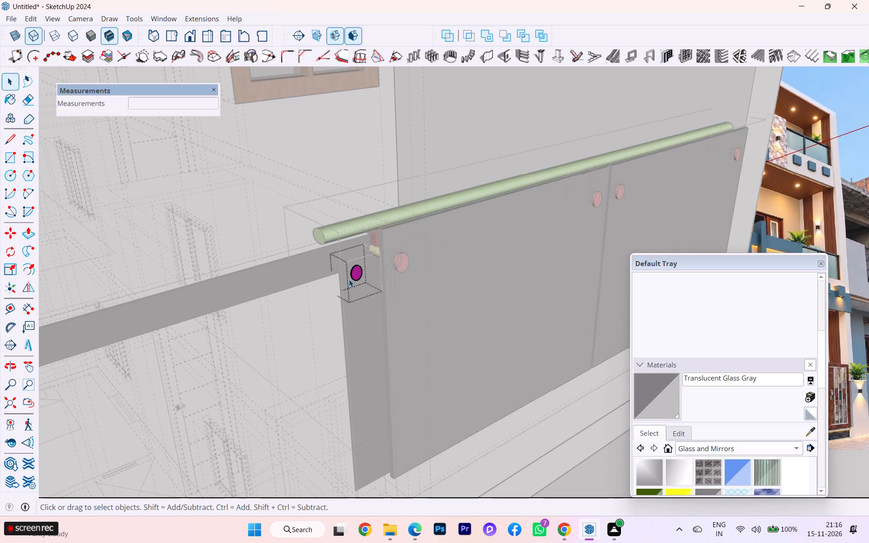
left_click(285, 221)
left_click(356, 270)
key("Delete")
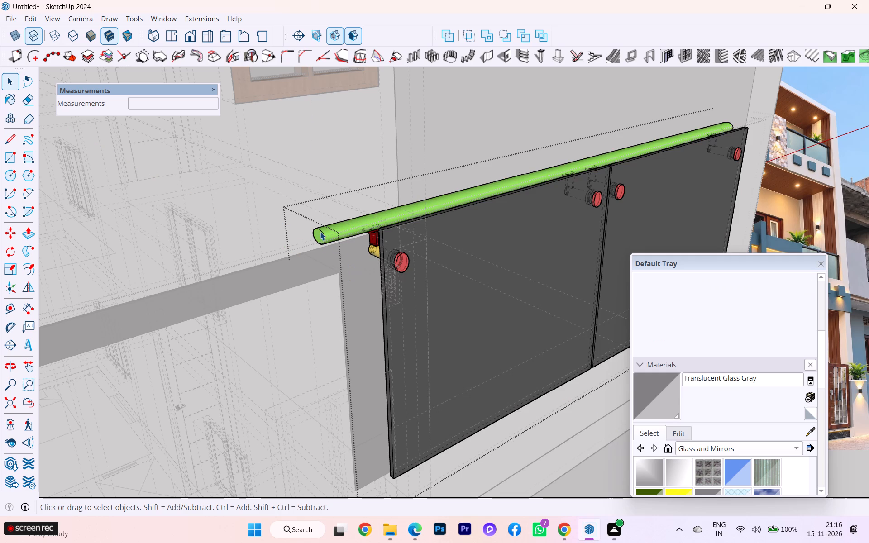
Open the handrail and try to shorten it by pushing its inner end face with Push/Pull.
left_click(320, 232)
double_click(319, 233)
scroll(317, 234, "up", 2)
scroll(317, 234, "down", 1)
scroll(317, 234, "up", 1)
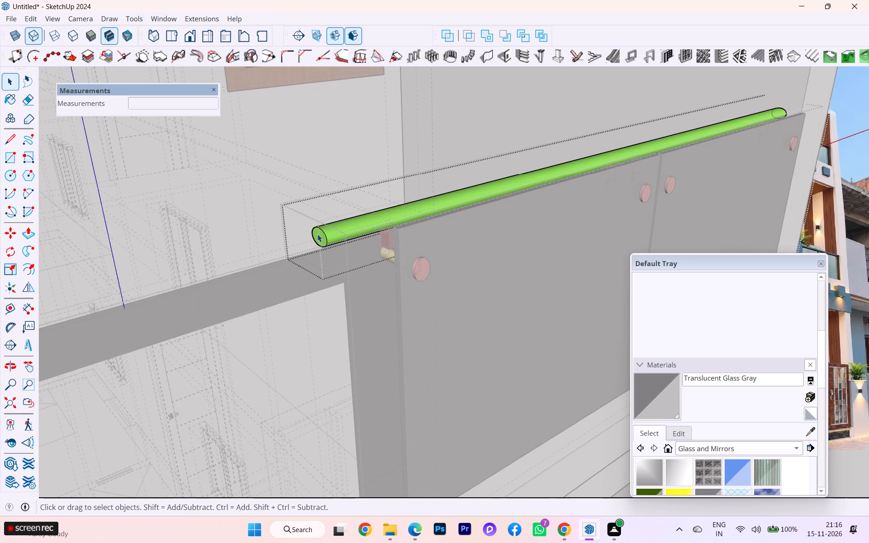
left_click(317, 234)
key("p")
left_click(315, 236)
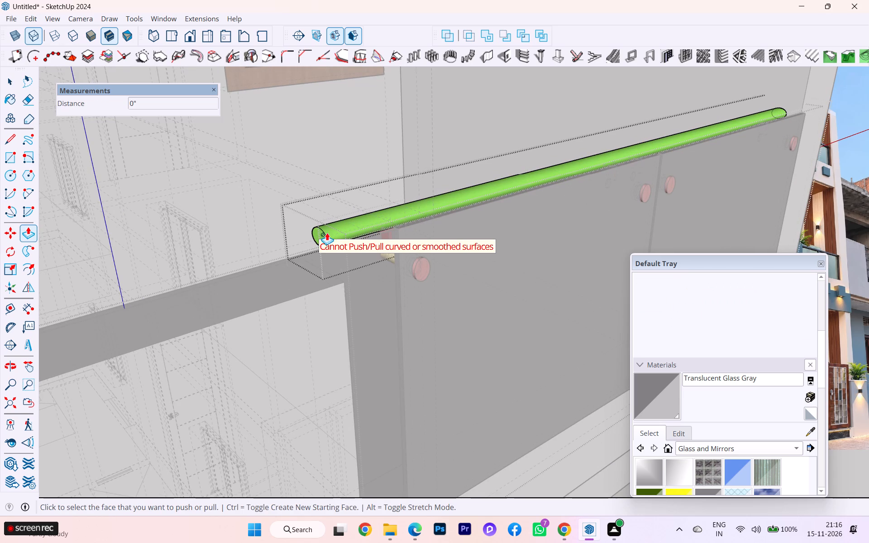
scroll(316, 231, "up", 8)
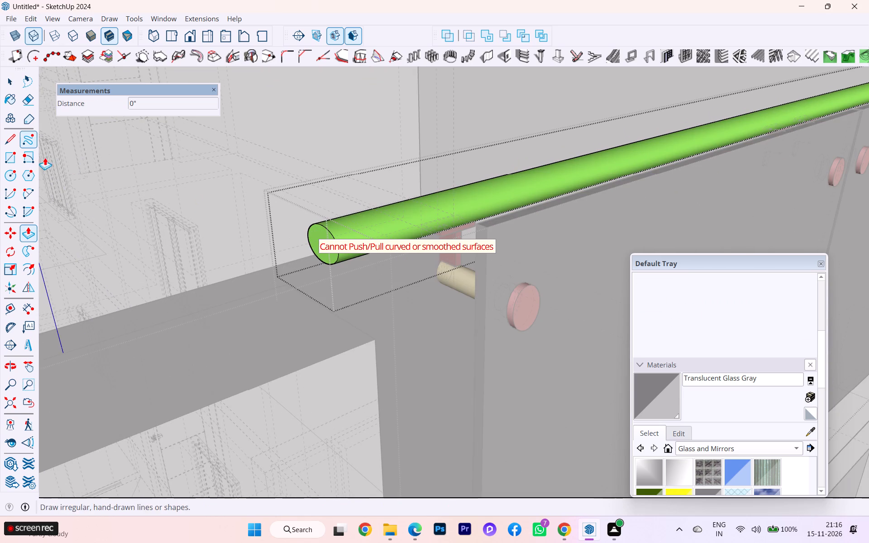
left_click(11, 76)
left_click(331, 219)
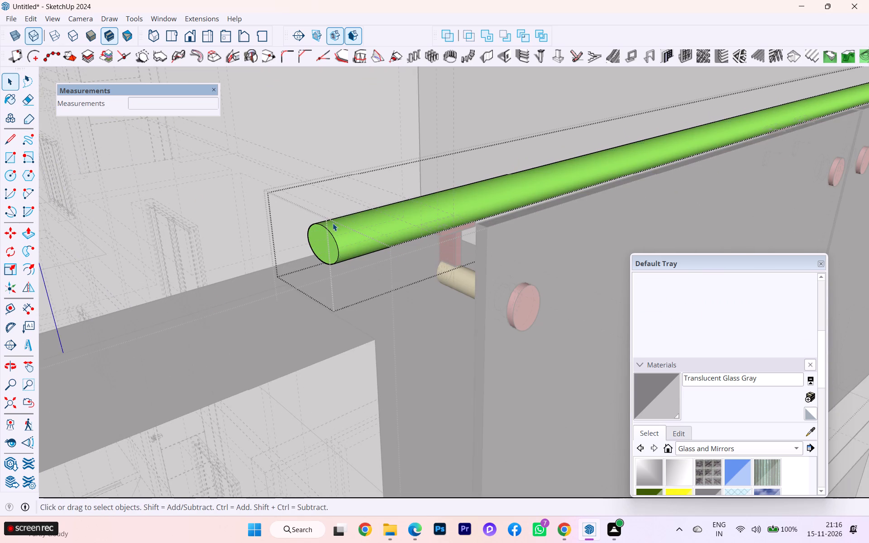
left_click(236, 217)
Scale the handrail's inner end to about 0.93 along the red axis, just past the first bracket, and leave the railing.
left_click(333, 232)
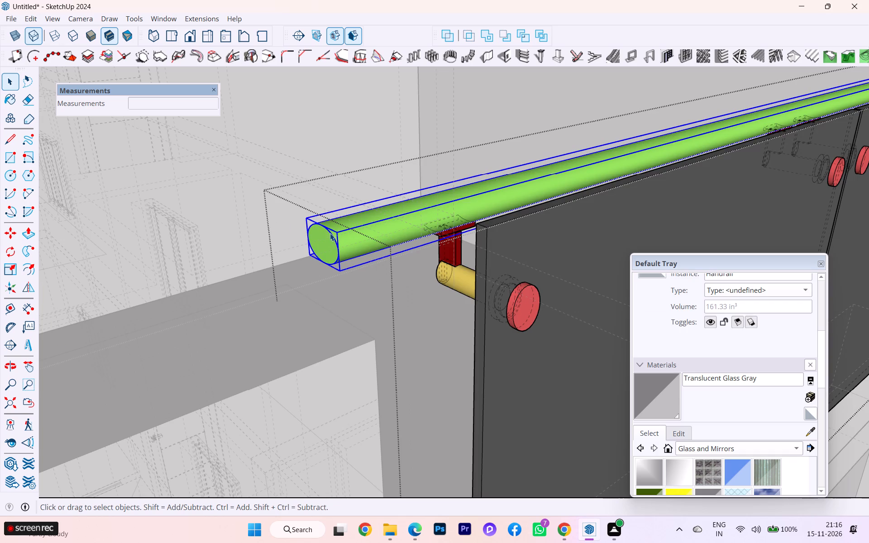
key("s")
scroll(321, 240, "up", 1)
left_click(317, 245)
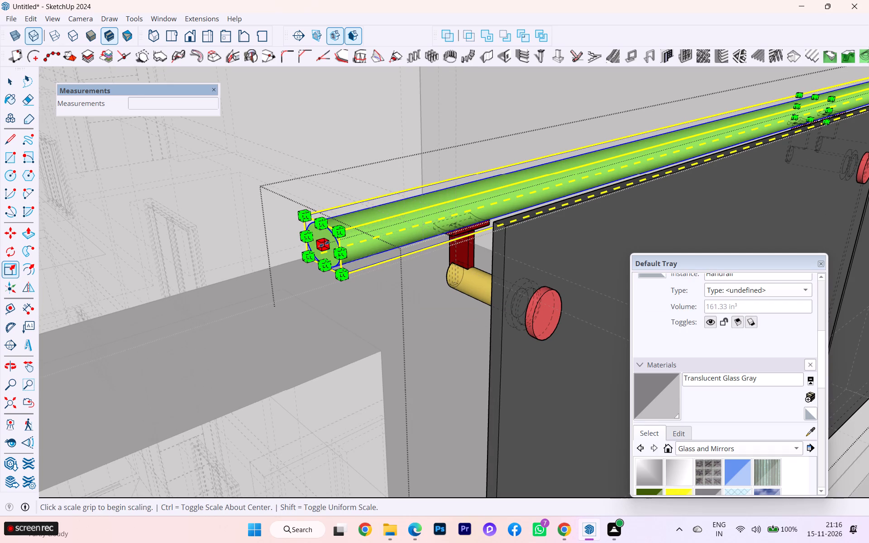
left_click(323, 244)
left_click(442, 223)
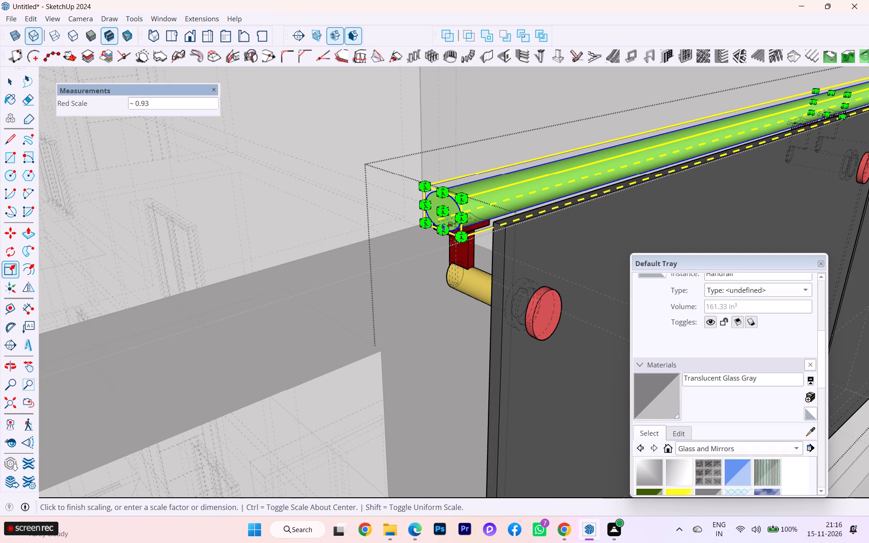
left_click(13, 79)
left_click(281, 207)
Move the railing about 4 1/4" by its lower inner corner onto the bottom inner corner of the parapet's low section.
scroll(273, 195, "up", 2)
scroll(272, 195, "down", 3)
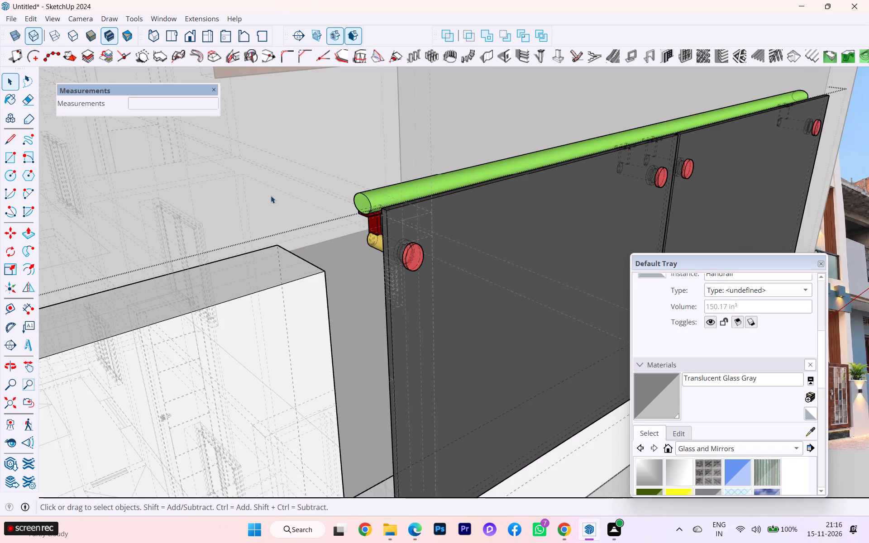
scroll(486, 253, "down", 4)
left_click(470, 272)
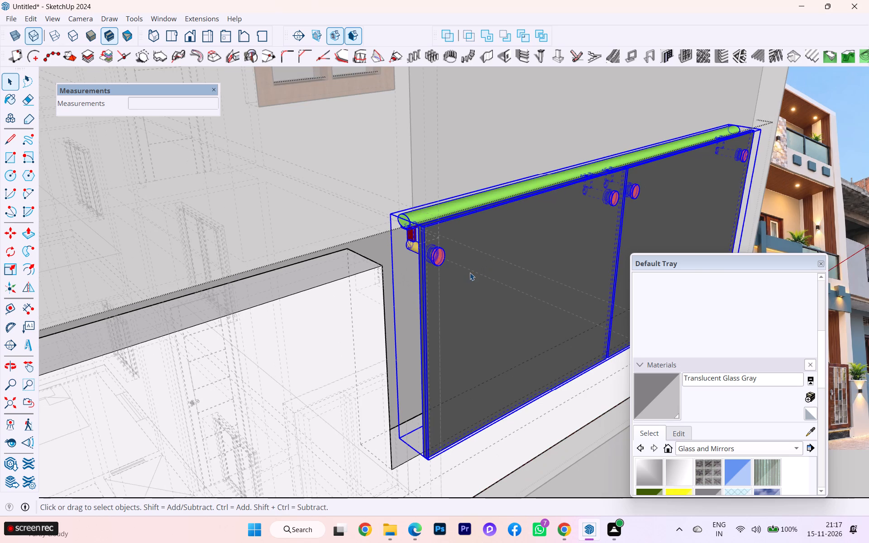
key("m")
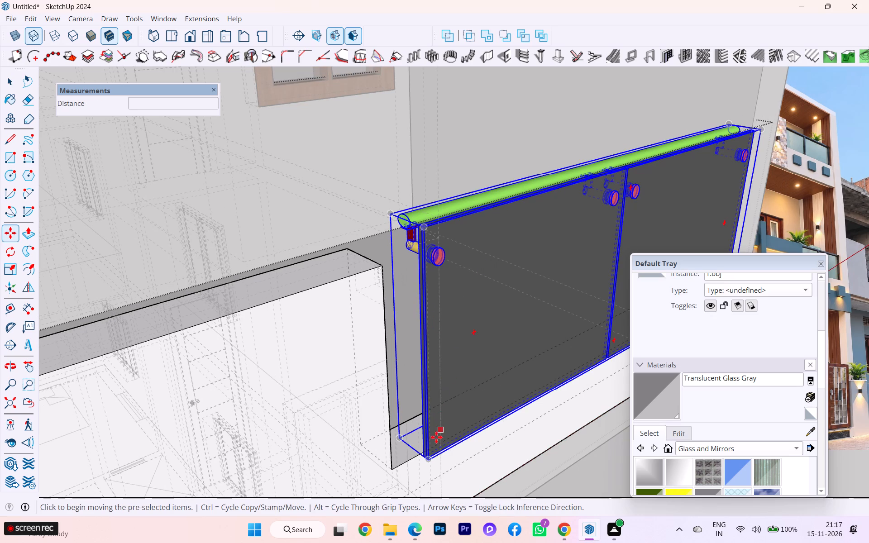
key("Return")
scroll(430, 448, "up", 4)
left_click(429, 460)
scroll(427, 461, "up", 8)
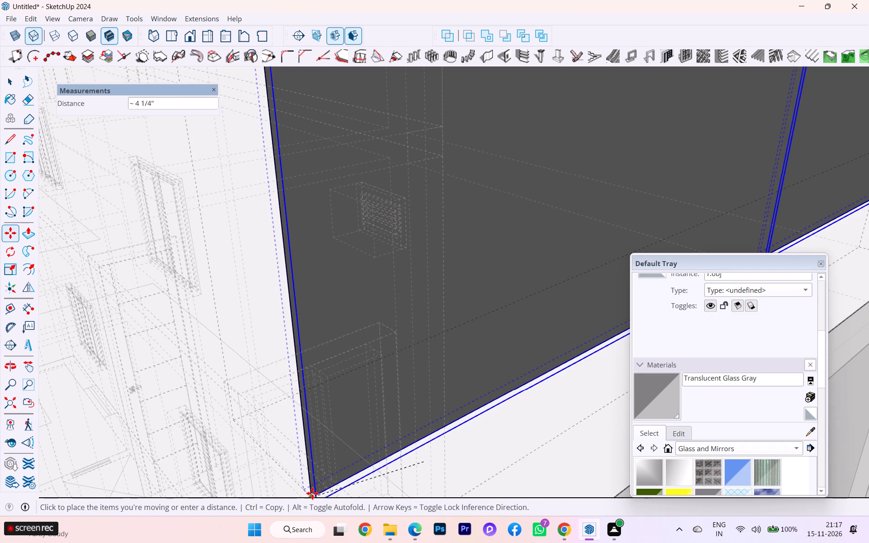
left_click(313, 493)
Turn off the display of back edges.
scroll(410, 268, "down", 3)
scroll(414, 267, "up", 2)
scroll(414, 267, "down", 5)
scroll(426, 258, "up", 1)
scroll(426, 258, "down", 1)
scroll(426, 258, "up", 7)
scroll(426, 258, "down", 3)
scroll(538, 221, "down", 3)
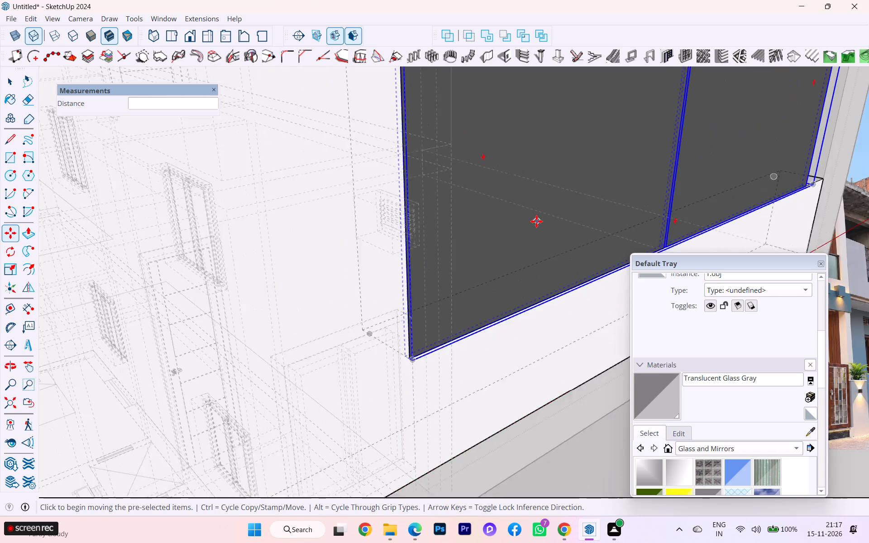
scroll(536, 221, "down", 5)
scroll(541, 219, "up", 4)
scroll(541, 219, "down", 3)
middle_click_drag(542, 219, 327, 234)
scroll(388, 221, "down", 1)
scroll(393, 223, "up", 1)
scroll(393, 223, "down", 4)
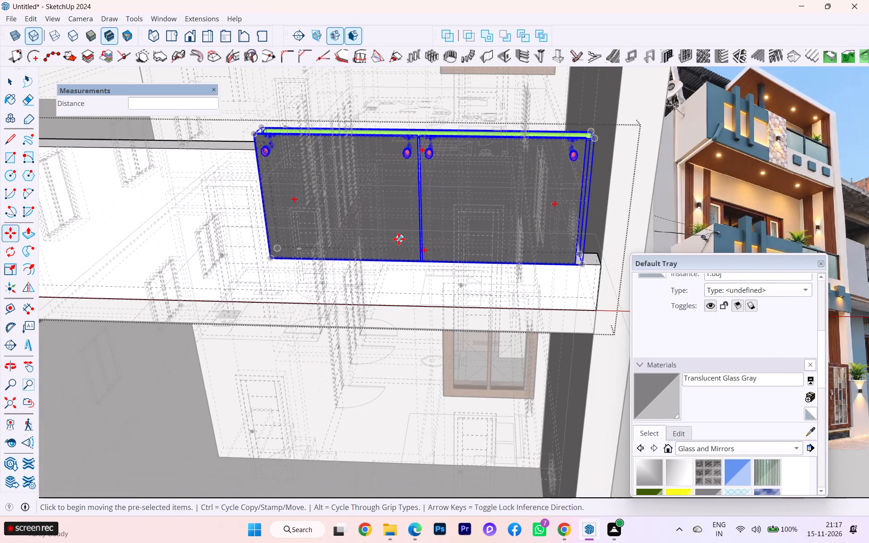
key("k")
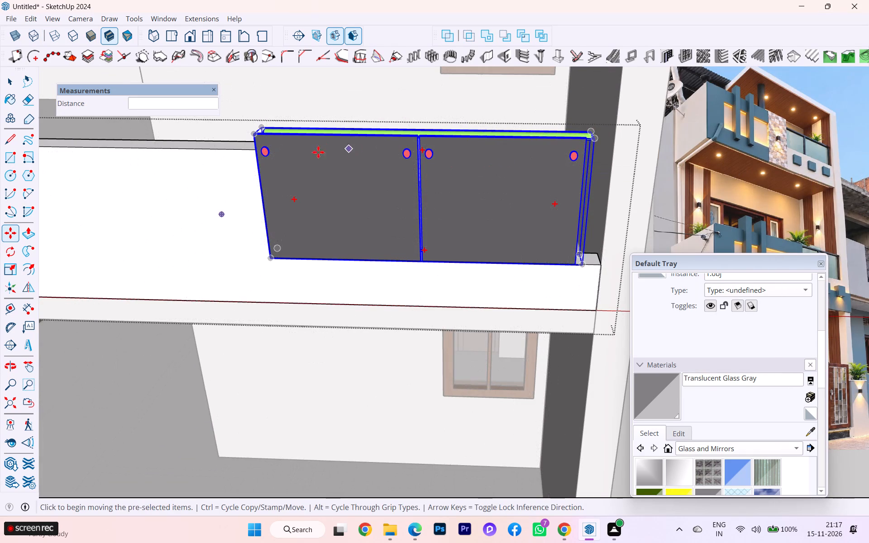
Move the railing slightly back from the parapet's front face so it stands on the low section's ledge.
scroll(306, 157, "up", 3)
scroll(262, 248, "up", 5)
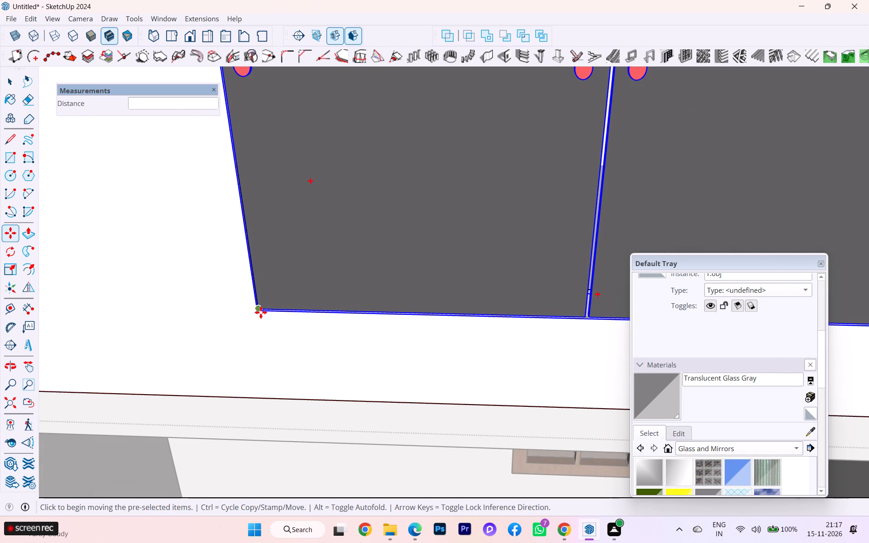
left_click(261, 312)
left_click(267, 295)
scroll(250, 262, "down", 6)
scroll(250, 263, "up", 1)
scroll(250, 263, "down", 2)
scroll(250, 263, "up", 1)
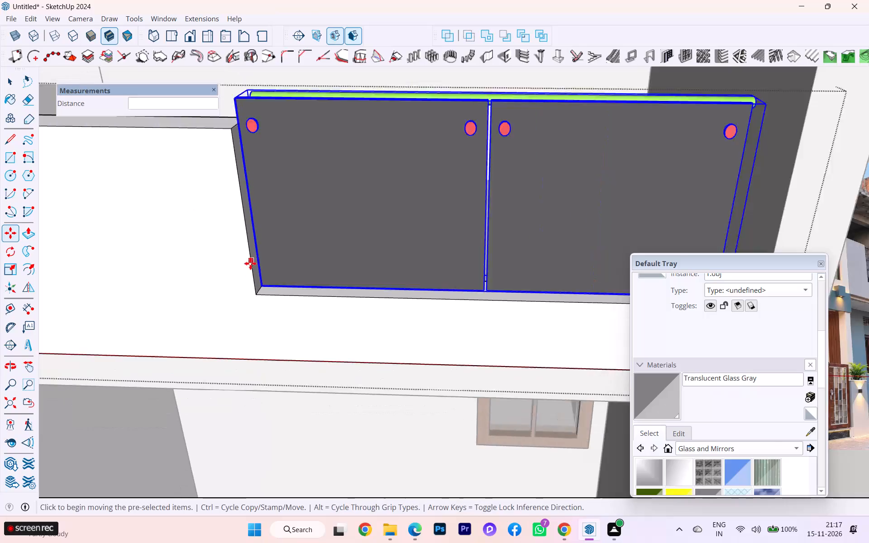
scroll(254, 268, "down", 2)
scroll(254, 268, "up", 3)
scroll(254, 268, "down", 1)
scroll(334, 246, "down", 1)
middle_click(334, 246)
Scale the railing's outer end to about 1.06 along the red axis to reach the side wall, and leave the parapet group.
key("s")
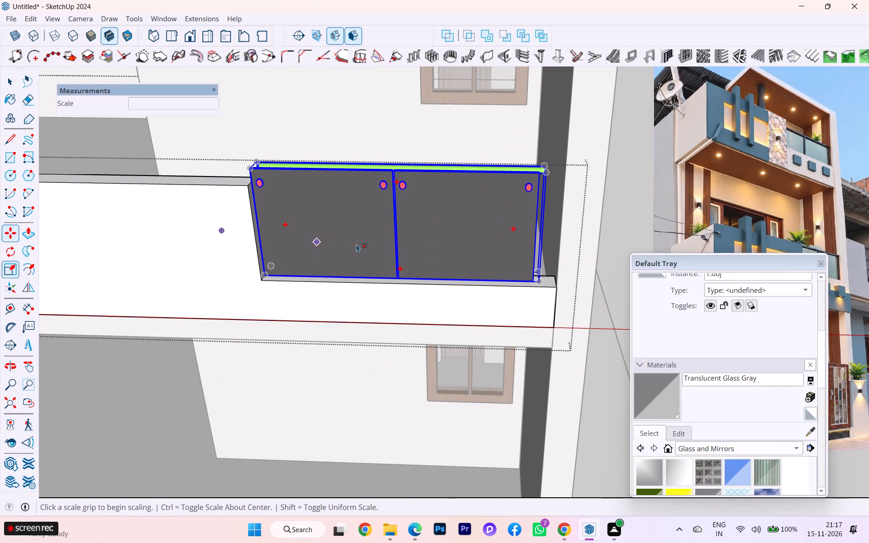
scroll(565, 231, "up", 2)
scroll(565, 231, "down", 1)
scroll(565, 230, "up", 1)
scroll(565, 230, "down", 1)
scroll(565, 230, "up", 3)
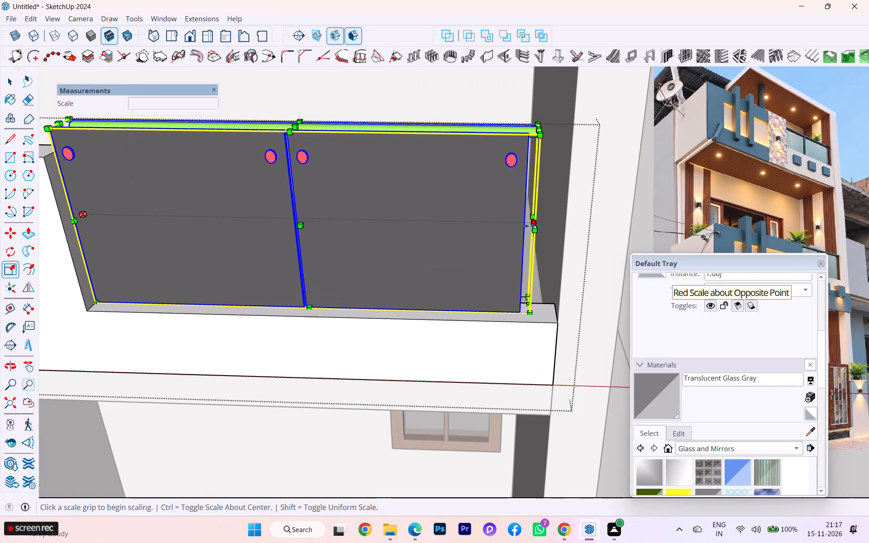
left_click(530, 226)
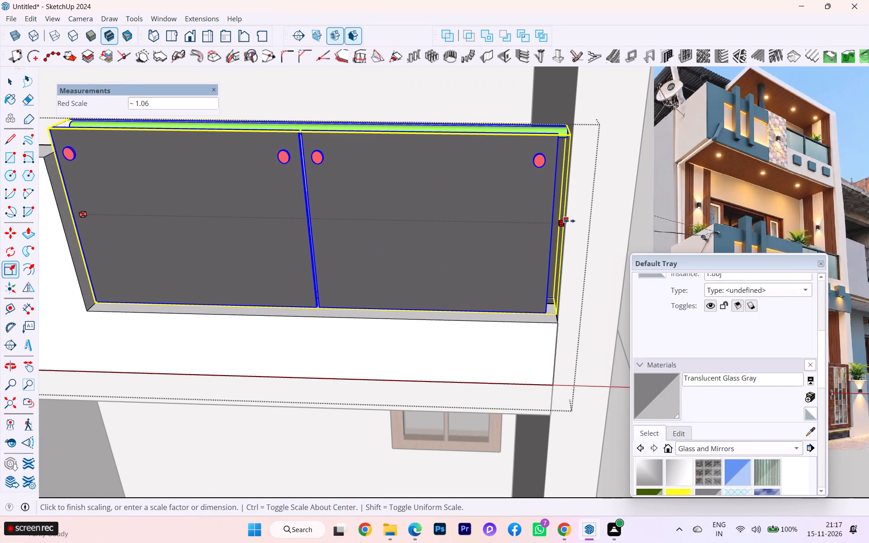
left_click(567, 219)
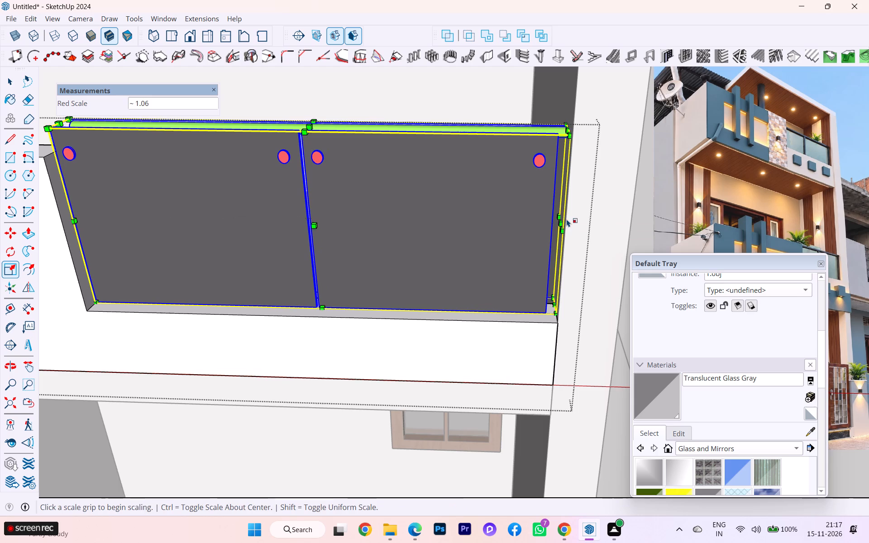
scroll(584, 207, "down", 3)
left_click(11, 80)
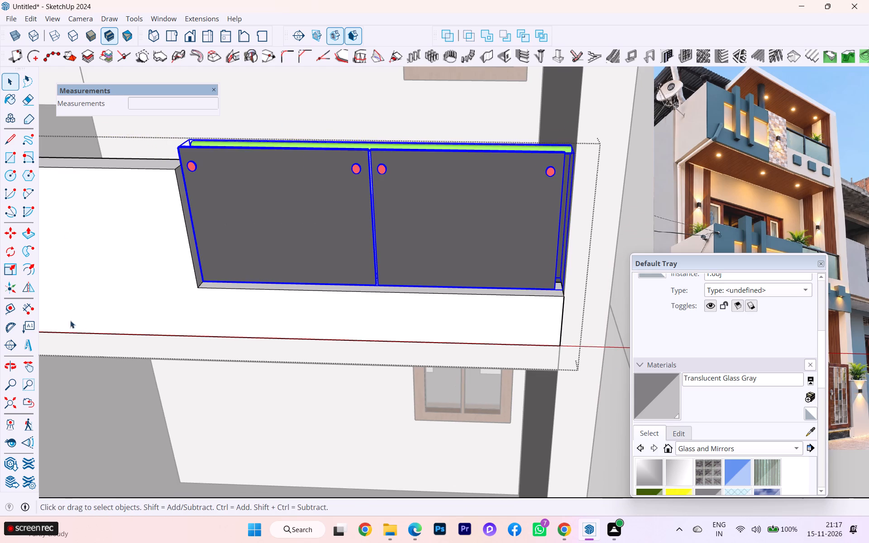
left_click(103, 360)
Examine how the glass railing fits in the parapet's low section from the balcony side and the front.
scroll(271, 235, "down", 1)
middle_click_drag(295, 235, 345, 242)
middle_click_drag(440, 239, 487, 314)
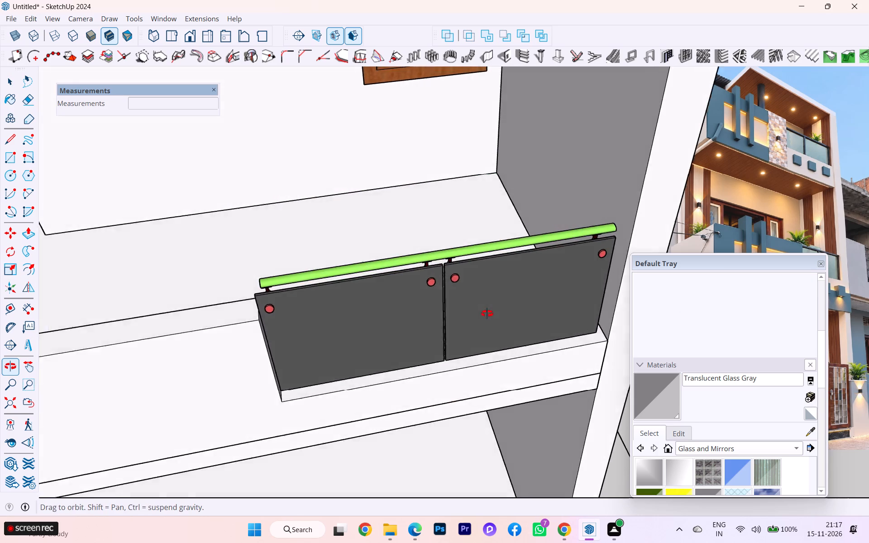
middle_click_drag(487, 314, 638, 269)
scroll(505, 259, "down", 1)
scroll(505, 259, "up", 4)
scroll(503, 259, "down", 3)
scroll(503, 259, "up", 2)
scroll(506, 259, "down", 2)
scroll(507, 260, "up", 1)
scroll(543, 278, "down", 1)
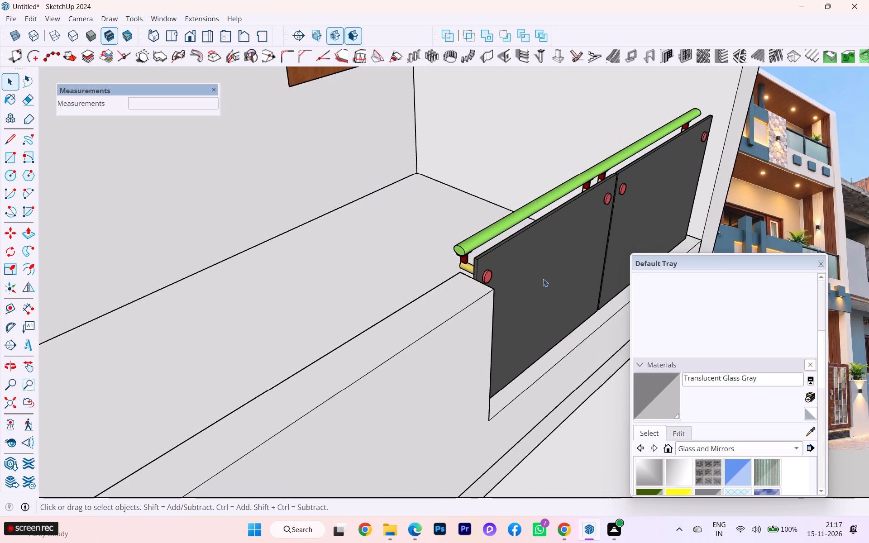
scroll(543, 279, "down", 1)
middle_click_drag(515, 280, 217, 256)
scroll(348, 153, "down", 7)
scroll(372, 147, "up", 1)
scroll(372, 147, "down", 1)
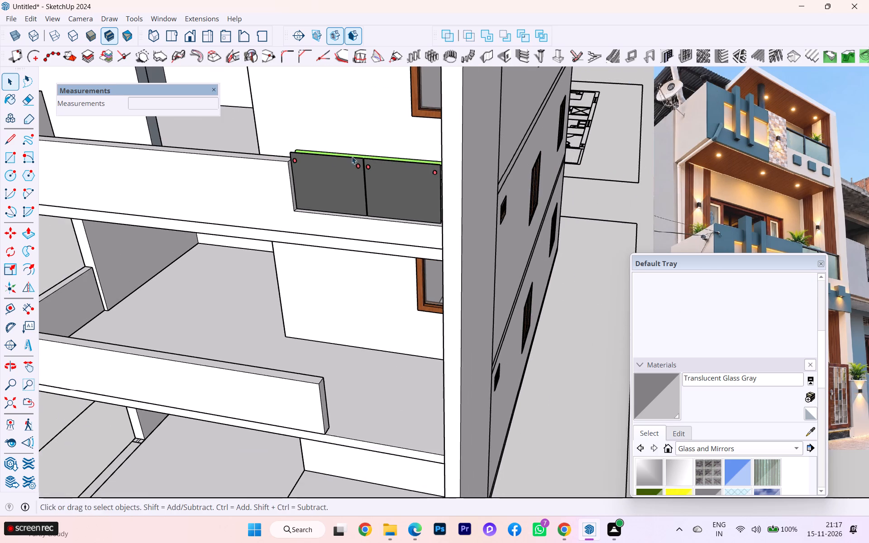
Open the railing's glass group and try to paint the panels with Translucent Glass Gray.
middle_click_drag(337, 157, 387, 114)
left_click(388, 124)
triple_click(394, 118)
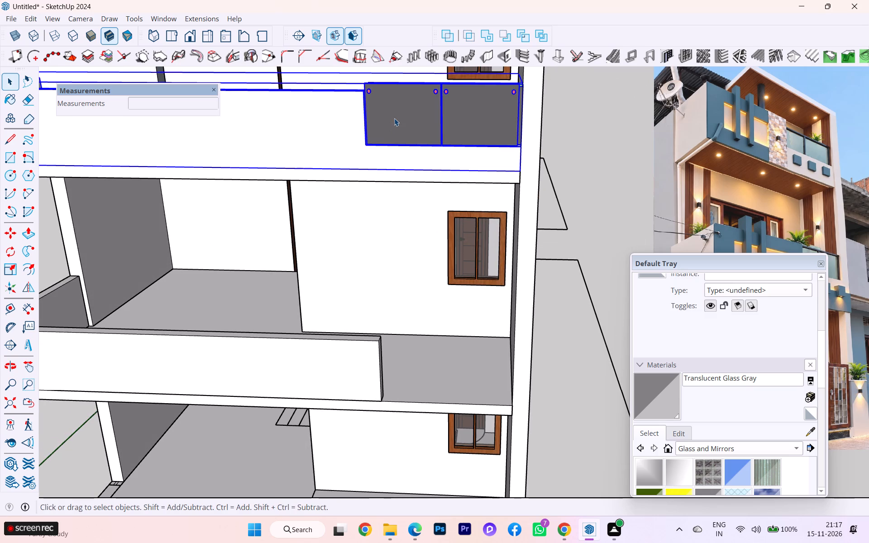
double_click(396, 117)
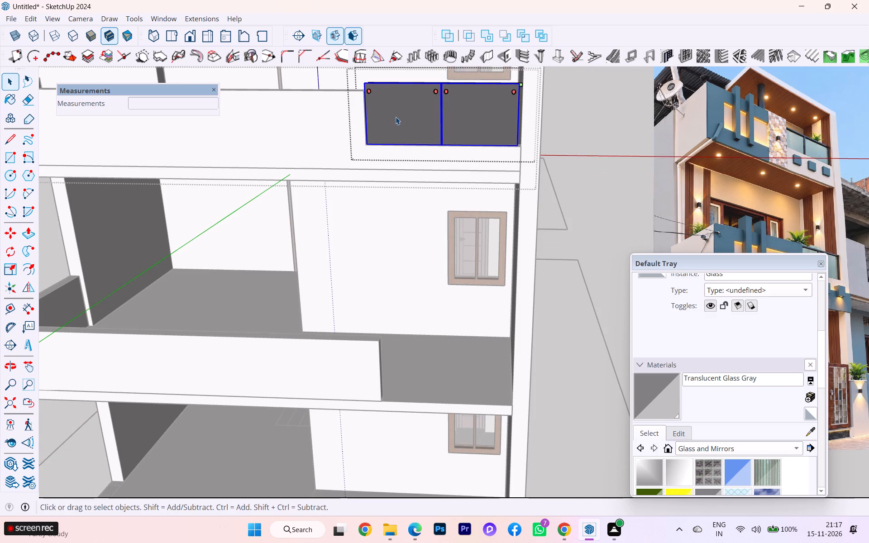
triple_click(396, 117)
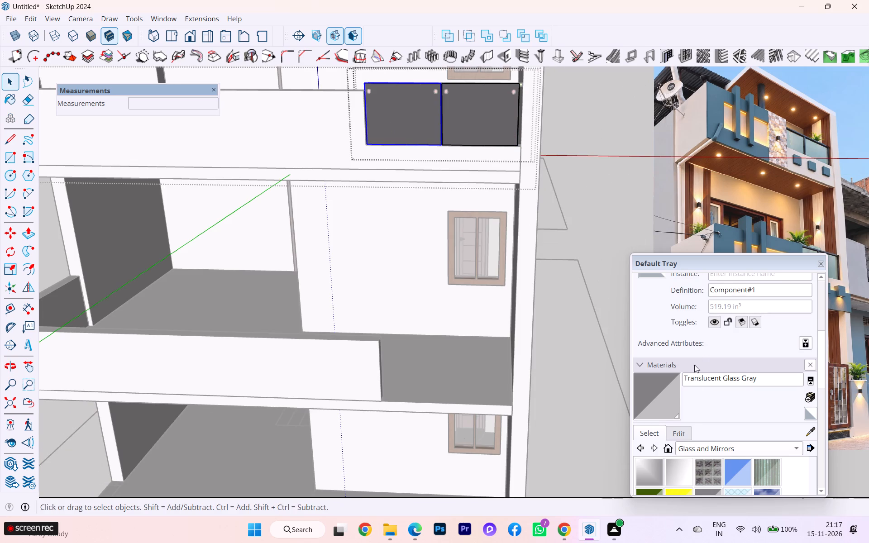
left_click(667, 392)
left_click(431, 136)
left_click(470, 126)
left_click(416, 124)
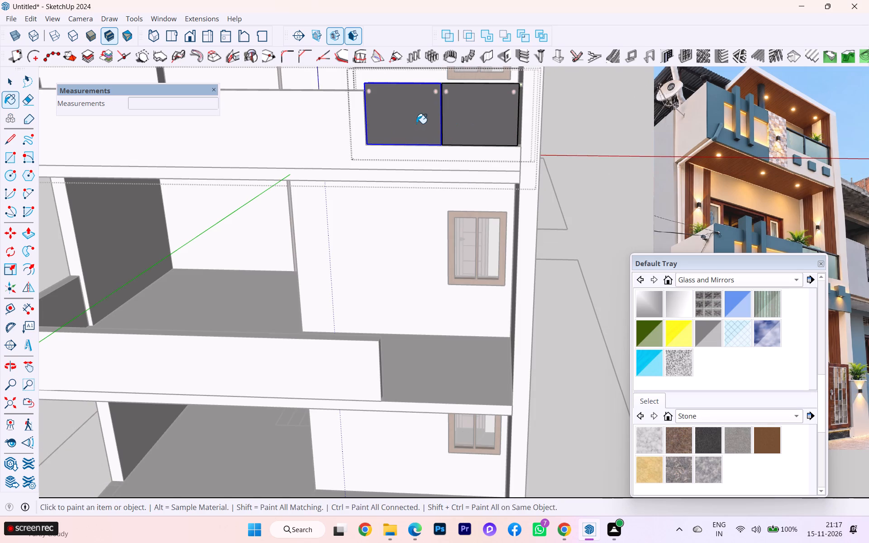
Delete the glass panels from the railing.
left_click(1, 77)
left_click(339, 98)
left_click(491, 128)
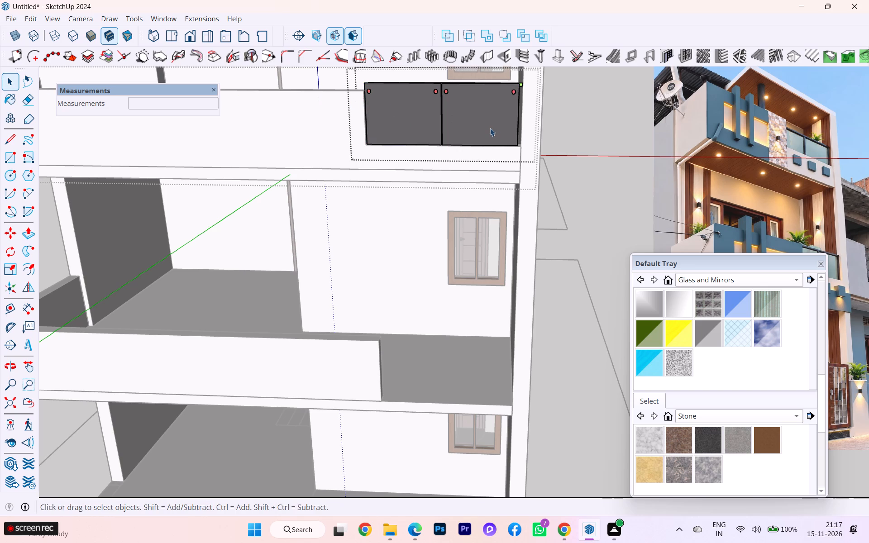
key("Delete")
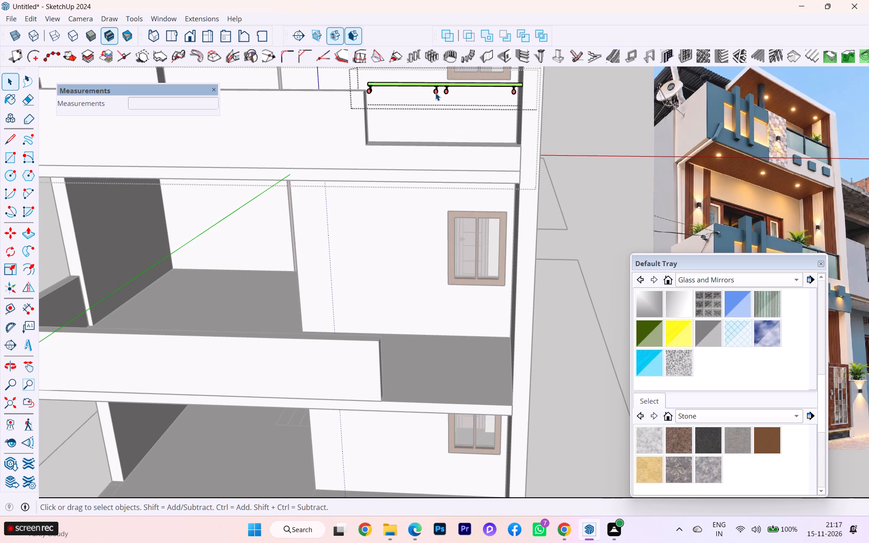
Leave the railing and delete the whole remaining railing, with its handrail and brackets, from the upper balcony parapet.
left_click(434, 89)
left_click(573, 119)
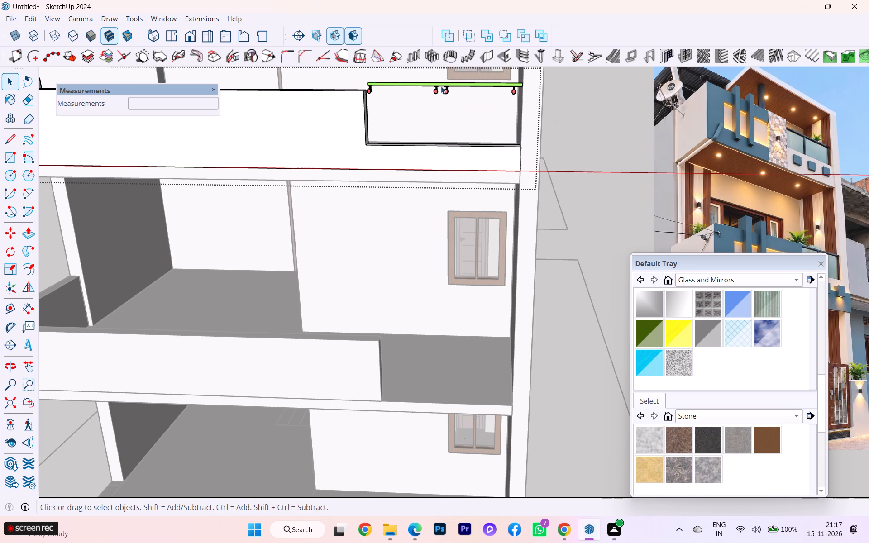
left_click(441, 86)
key("Delete")
scroll(555, 127, "down", 1)
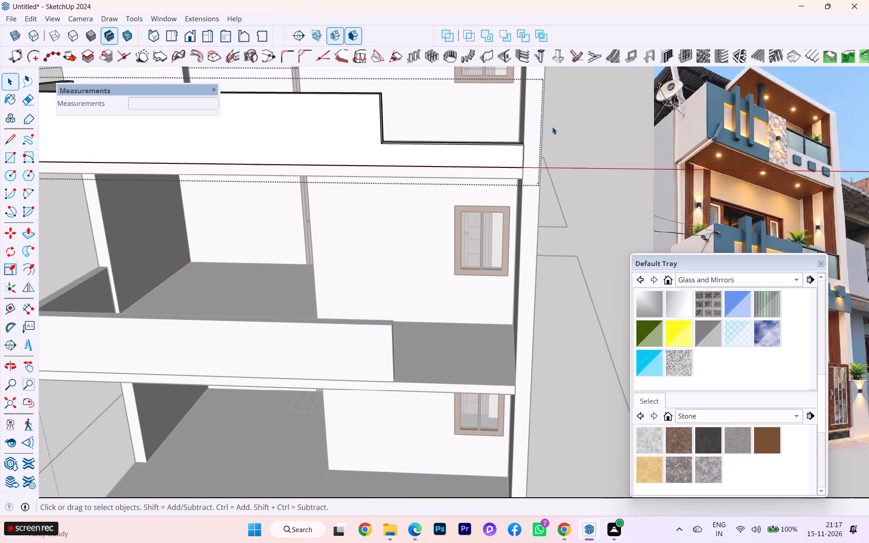
Place a guide 2' 5/8" above the front edge of the upper balcony parapet's low section, level with the high section's top.
middle_click_drag(401, 119, 307, 135)
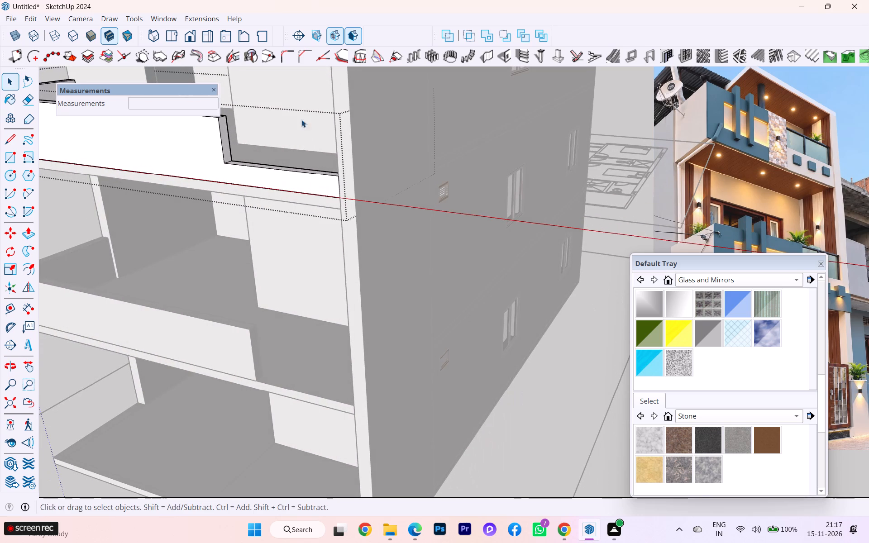
scroll(253, 114, "up", 4)
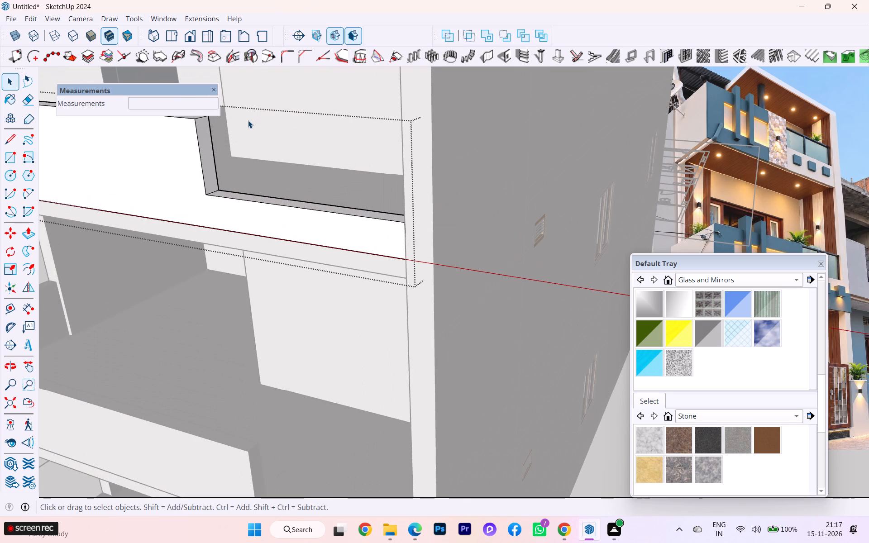
scroll(245, 118, "up", 3)
scroll(241, 121, "down", 1)
scroll(240, 121, "up", 2)
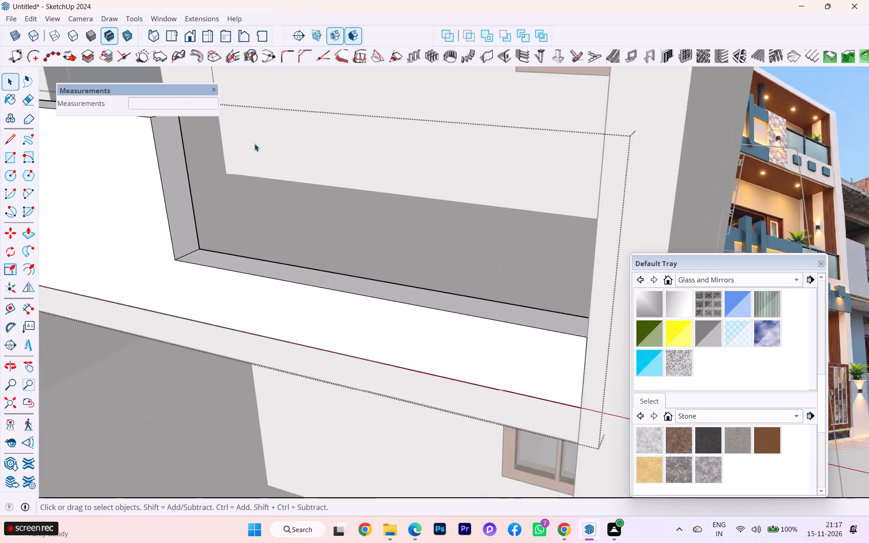
scroll(264, 152, "down", 3)
scroll(270, 196, "down", 2)
scroll(220, 153, "up", 2)
scroll(219, 155, "down", 1)
scroll(217, 162, "up", 1)
scroll(217, 162, "down", 2)
middle_click_drag(233, 186, 417, 200)
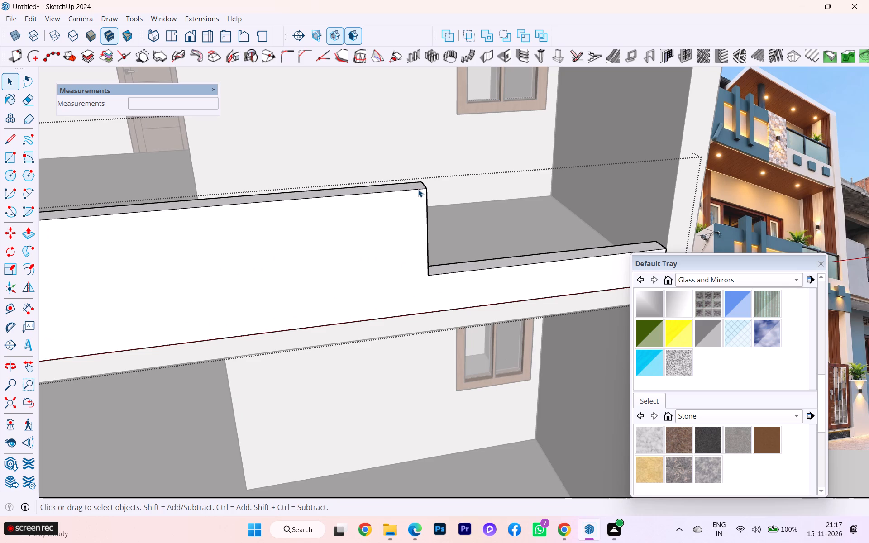
key("t")
key("Return")
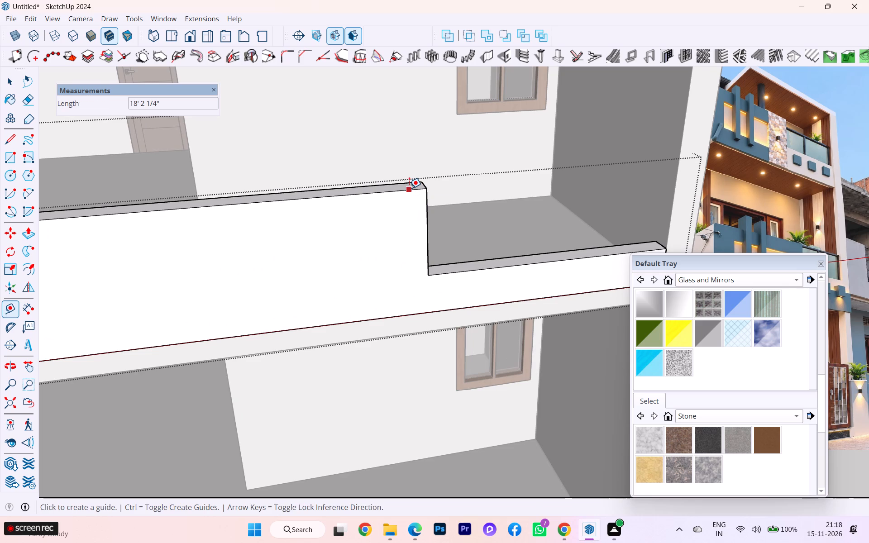
left_click(479, 269)
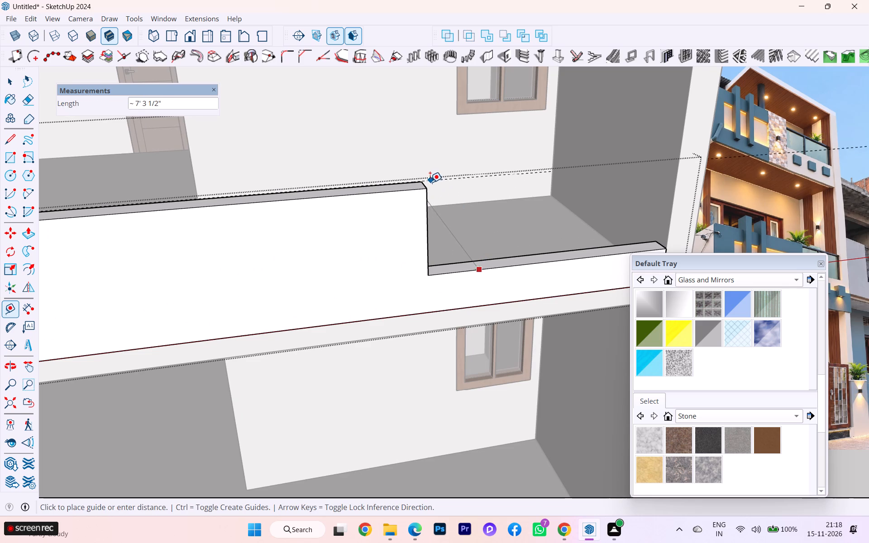
key("Up")
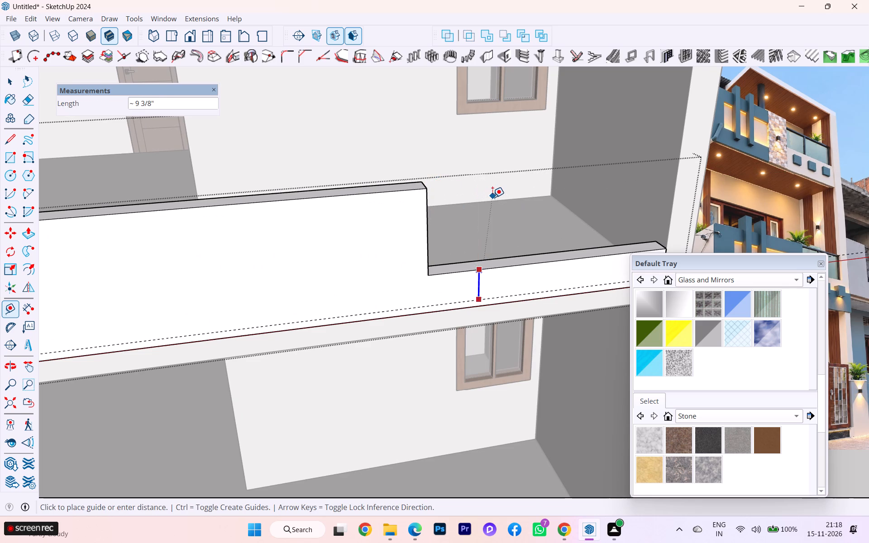
left_click(413, 191)
Place a second guide 2' 5/8" above the low section's inner edge, level with the high section's top inner edge.
scroll(436, 190, "up", 1)
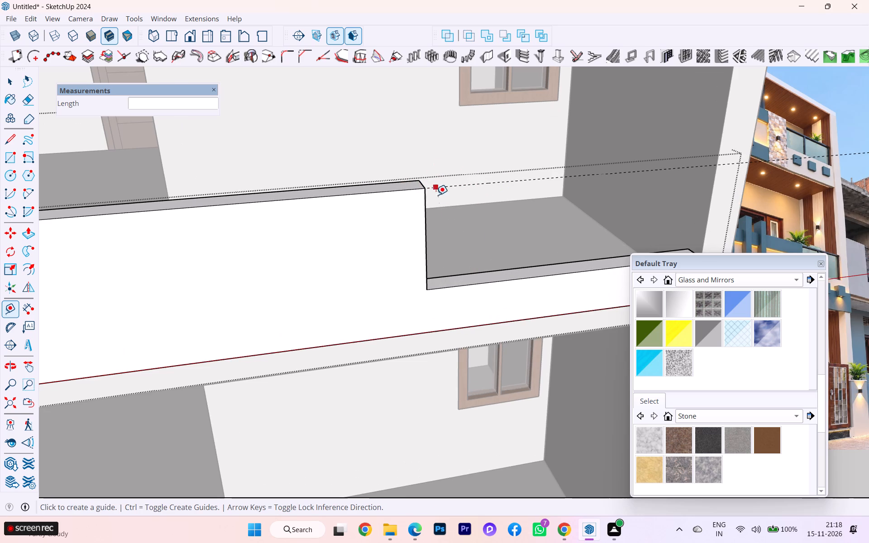
left_click(451, 270)
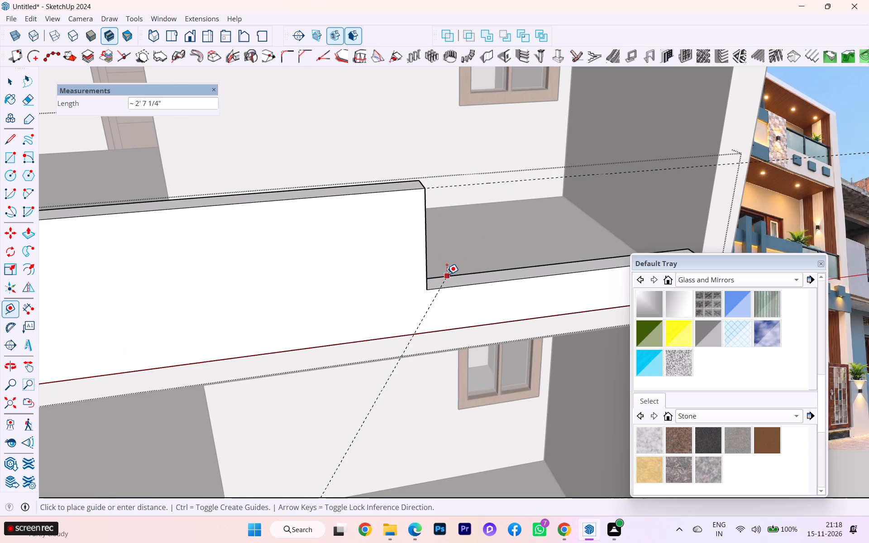
key("Escape")
left_click(436, 278)
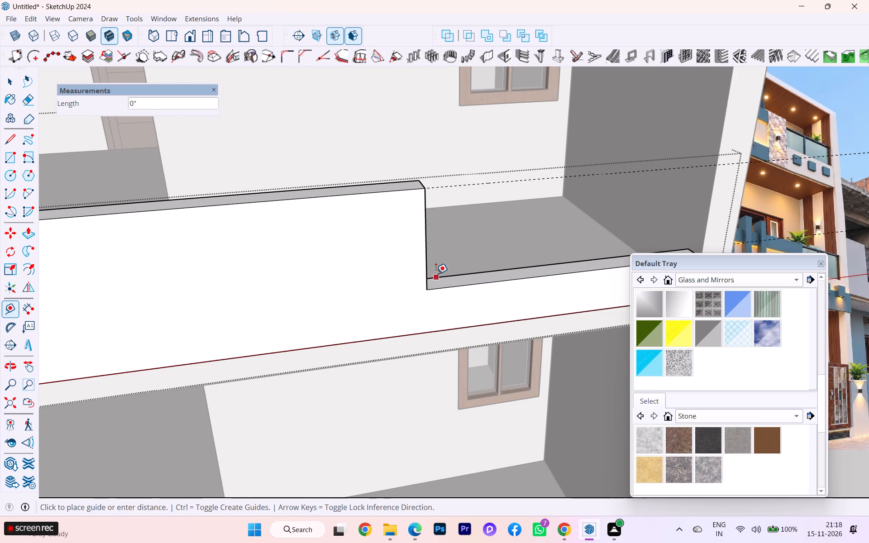
left_click(417, 180)
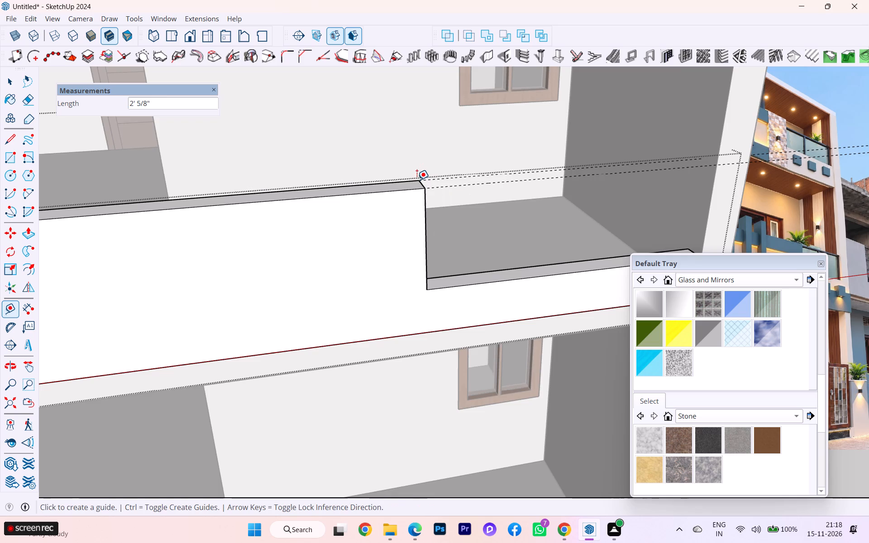
Examine how the two guides run from the high parapet section to the side wall.
scroll(430, 200, "down", 3)
middle_click_drag(433, 205, 485, 208)
scroll(730, 205, "up", 3)
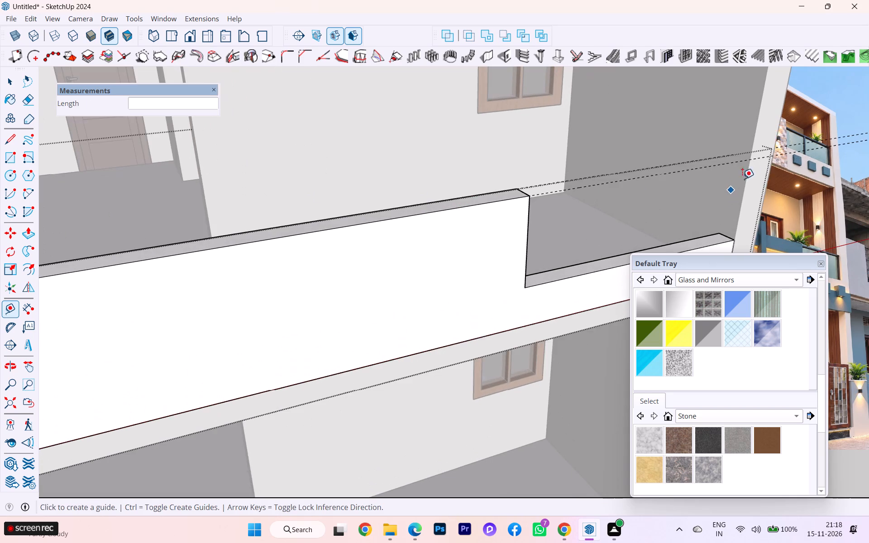
scroll(757, 171, "up", 4)
scroll(690, 174, "down", 2)
middle_click_drag(359, 171, 509, 203)
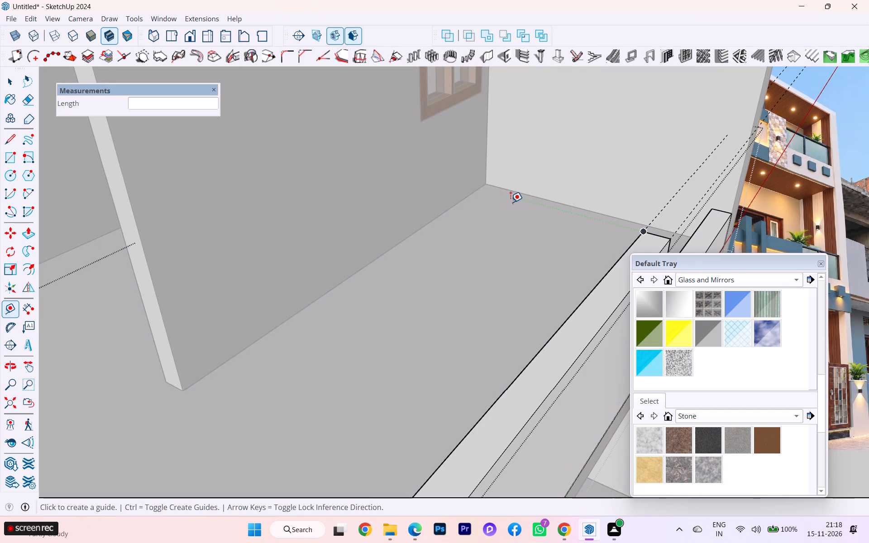
scroll(640, 199, "up", 4)
scroll(697, 191, "down", 1)
scroll(697, 191, "up", 2)
scroll(697, 191, "down", 2)
middle_click_drag(691, 198, 457, 227)
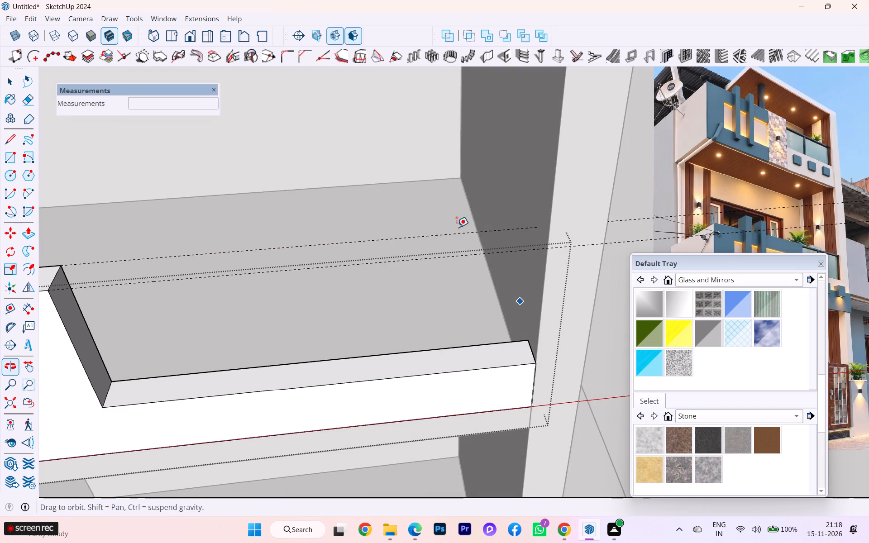
scroll(503, 223, "down", 4)
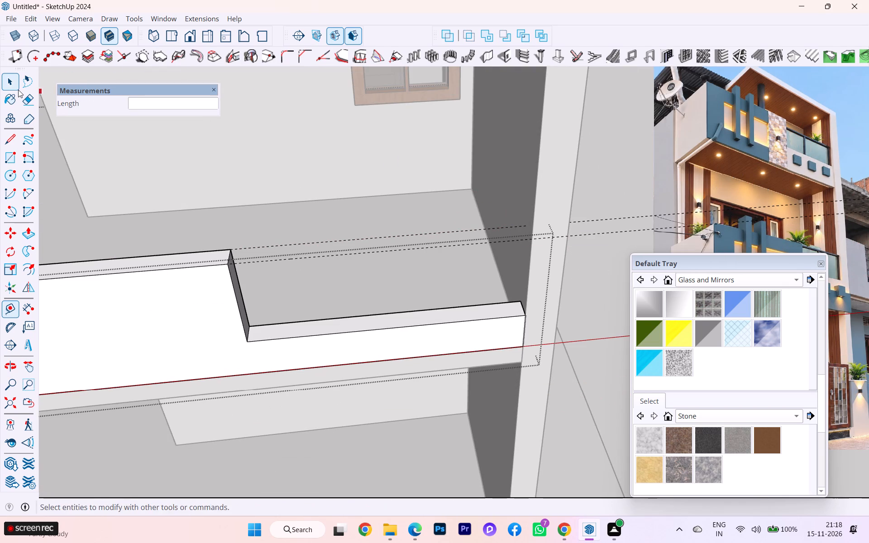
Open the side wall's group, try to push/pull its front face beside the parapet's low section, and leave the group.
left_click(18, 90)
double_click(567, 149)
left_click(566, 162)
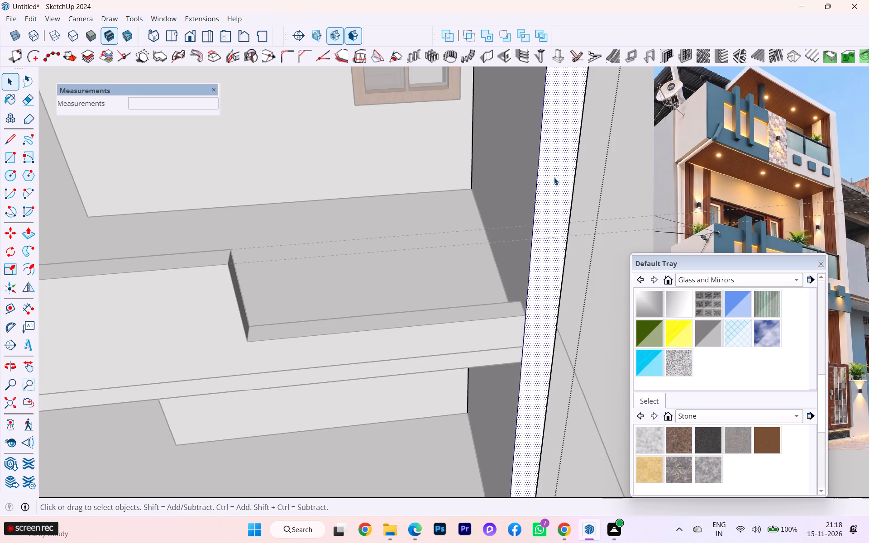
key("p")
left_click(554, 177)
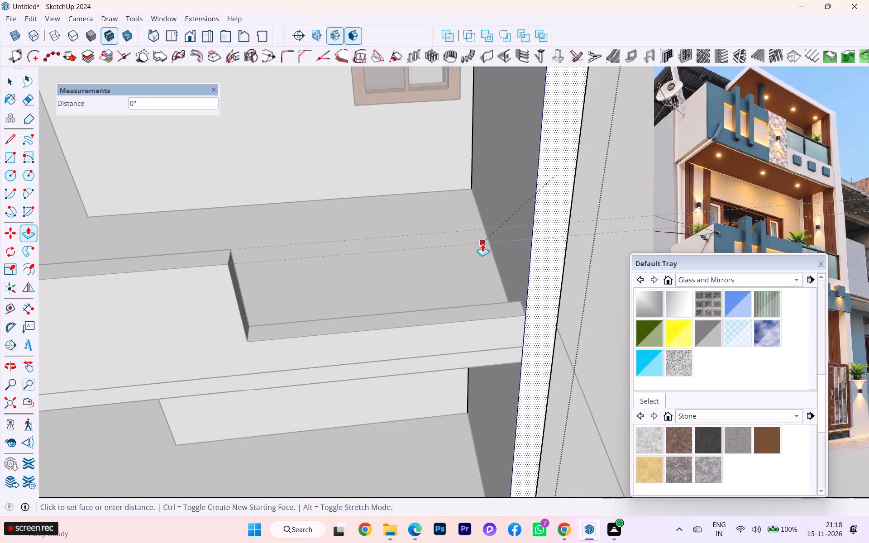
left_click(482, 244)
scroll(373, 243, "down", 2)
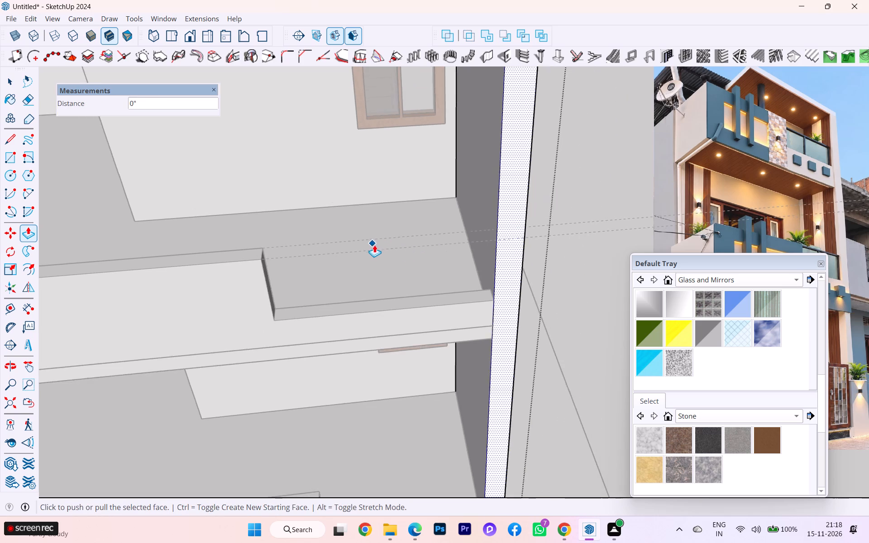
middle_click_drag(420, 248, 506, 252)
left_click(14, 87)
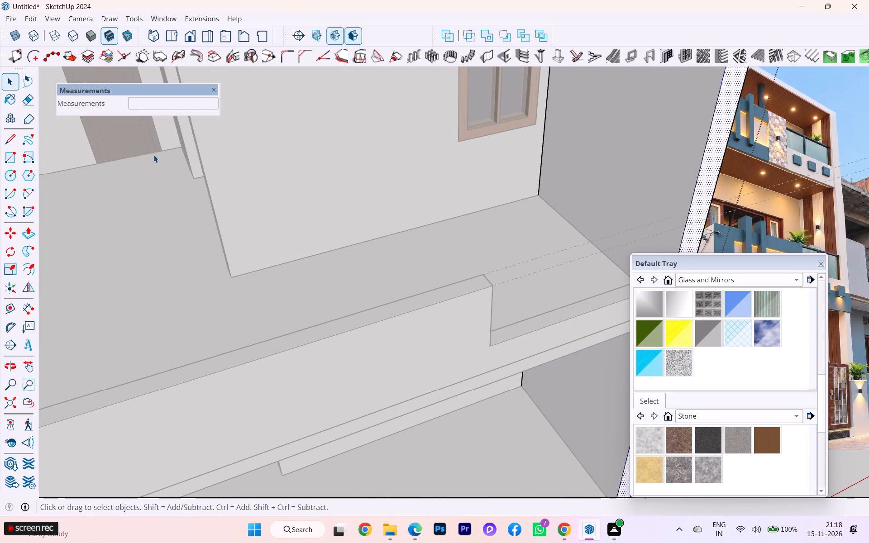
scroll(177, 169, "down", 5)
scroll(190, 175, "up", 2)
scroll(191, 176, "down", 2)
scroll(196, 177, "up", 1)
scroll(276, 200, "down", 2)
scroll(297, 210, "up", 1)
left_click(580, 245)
Draw a vertical rectangle 6" by about 3/4" against the side wall between the two guides, perpendicular to the red axis.
scroll(339, 224, "down", 1)
middle_click_drag(343, 227, 354, 233)
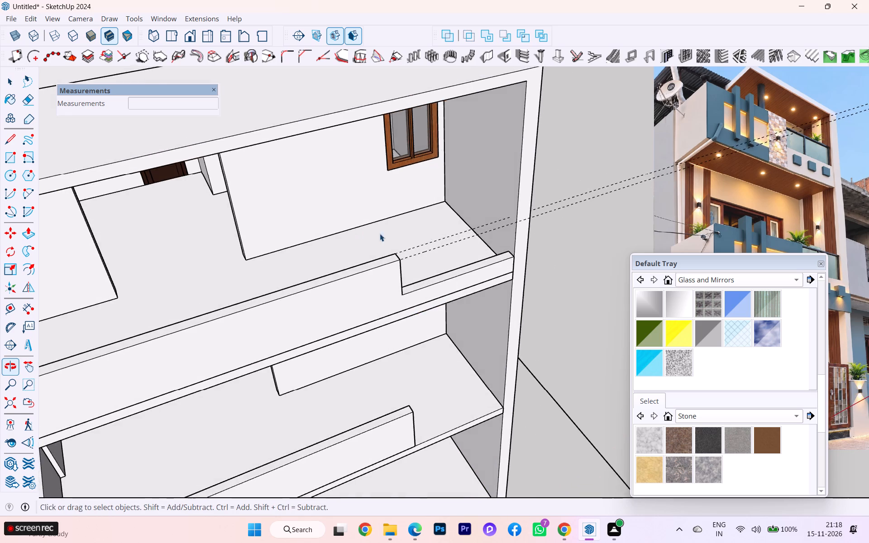
scroll(490, 238, "up", 5)
scroll(486, 239, "down", 1)
middle_click_drag(494, 238, 511, 237)
scroll(407, 249, "up", 1)
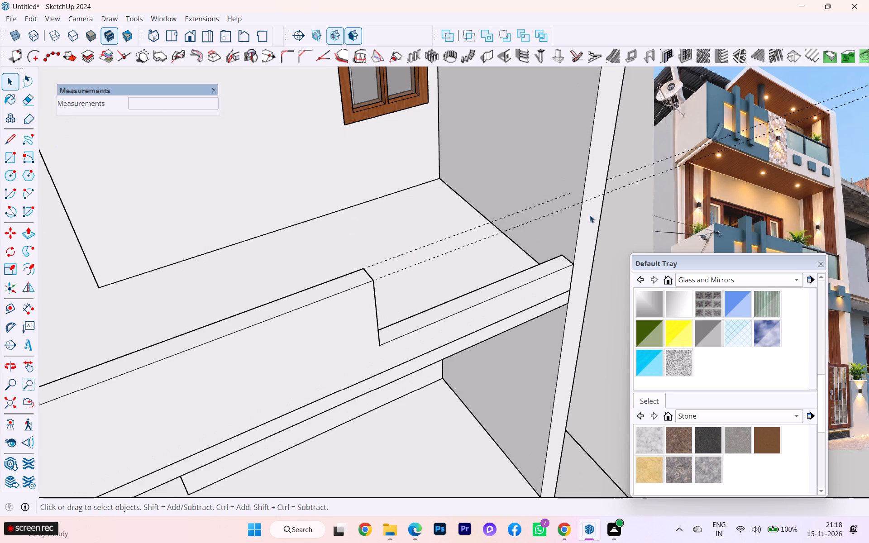
middle_click_drag(592, 214, 757, 212)
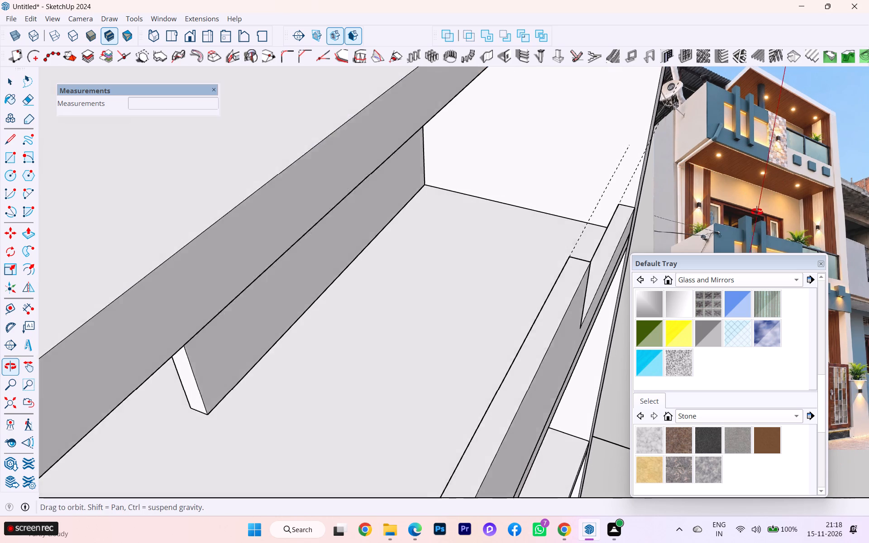
middle_click_drag(757, 212, 757, 212)
scroll(677, 158, "up", 2)
scroll(664, 154, "down", 3)
scroll(664, 154, "up", 2)
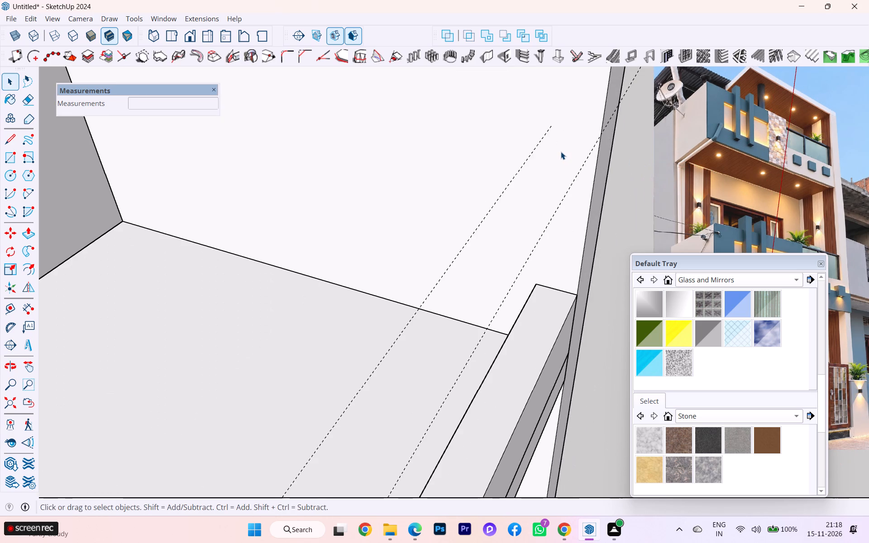
key("r")
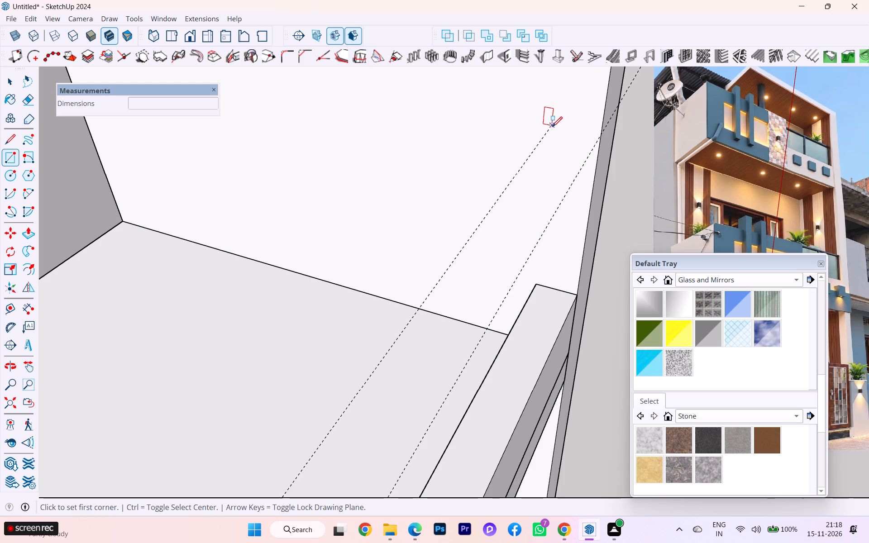
left_click(552, 127)
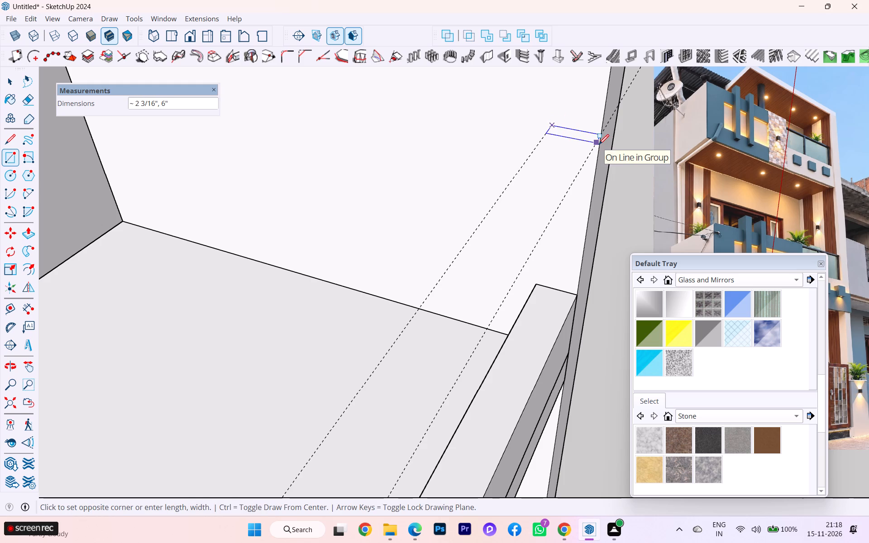
key("Right")
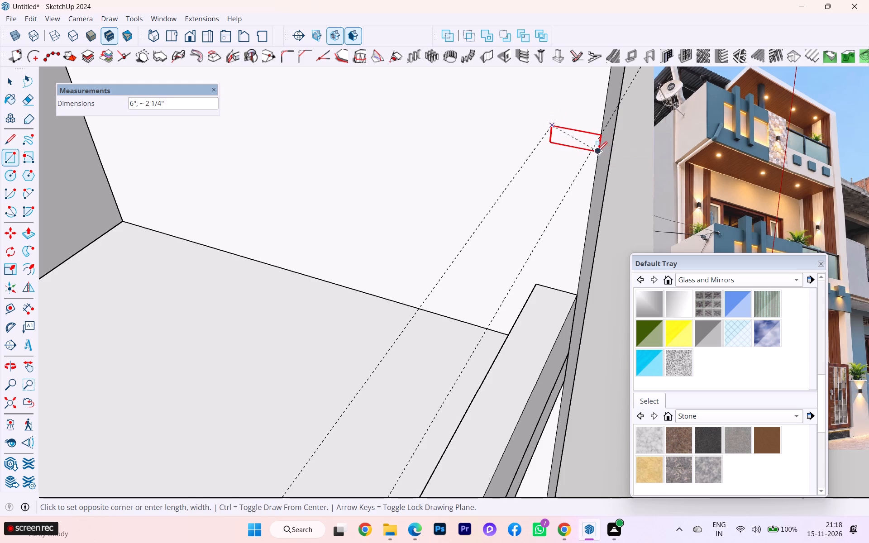
scroll(598, 158, "down", 1)
middle_click_drag(598, 158, 587, 158)
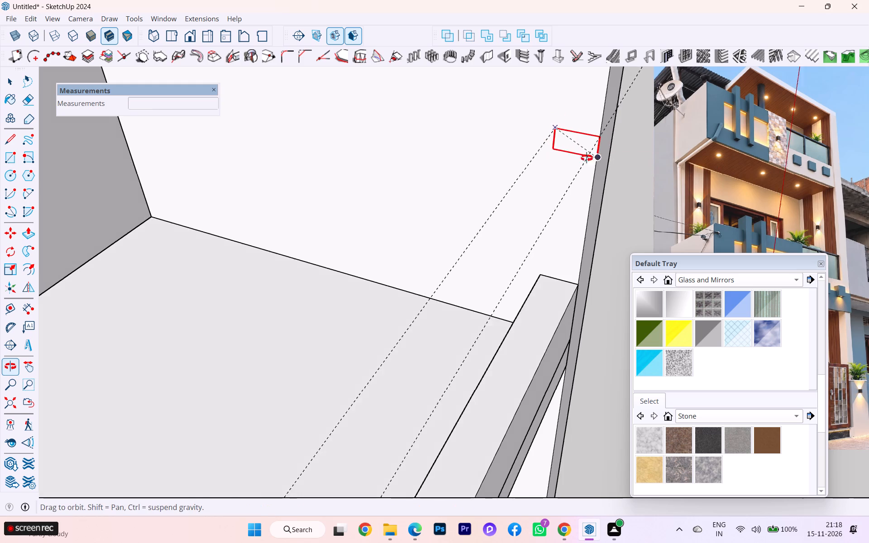
middle_click_drag(587, 158, 533, 124)
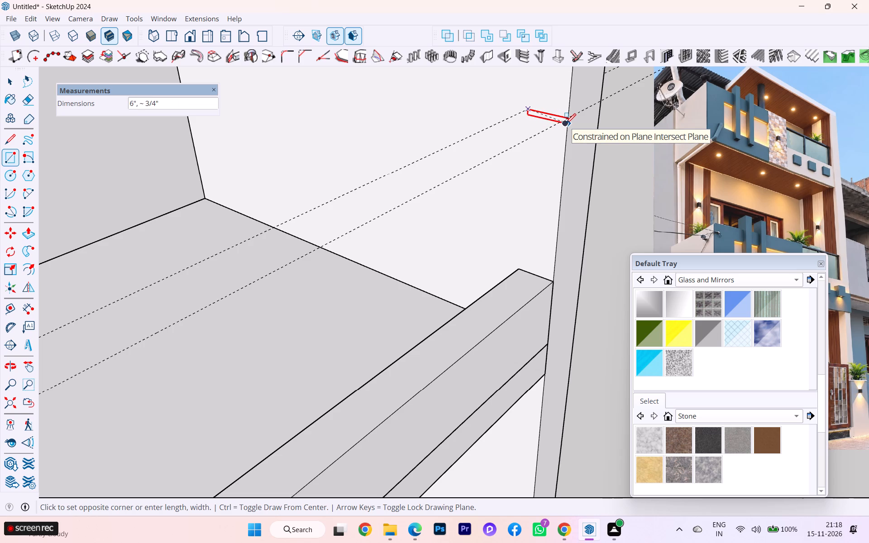
left_click(566, 124)
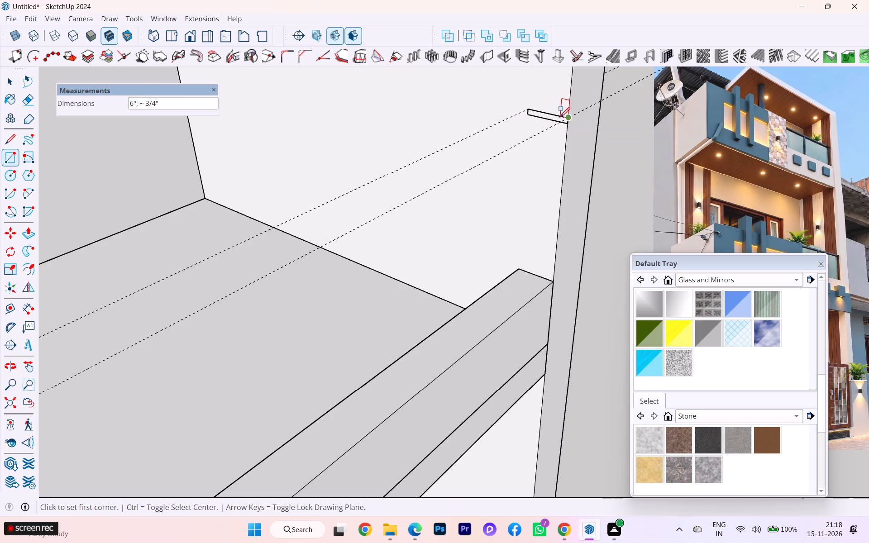
Make the small rectangle between the guides a group.
left_click(11, 86)
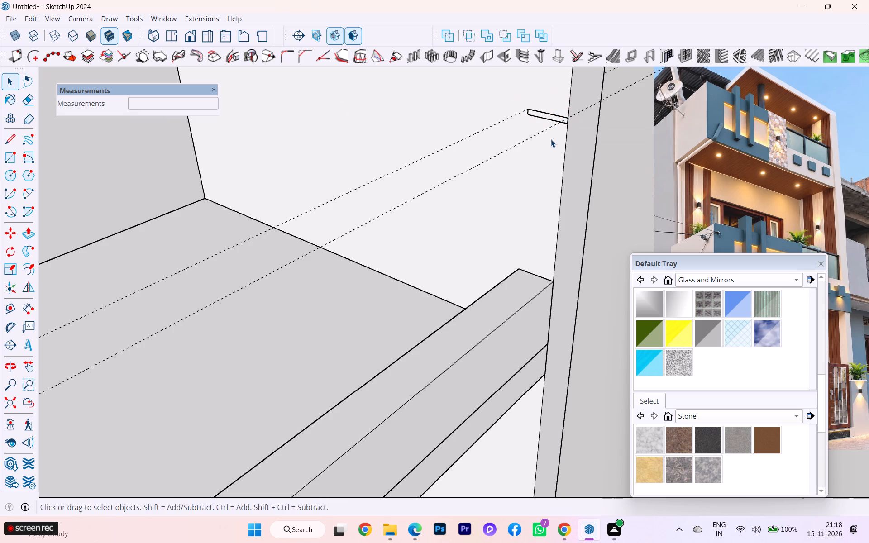
left_click(554, 118)
left_click(554, 118)
right_click(554, 118)
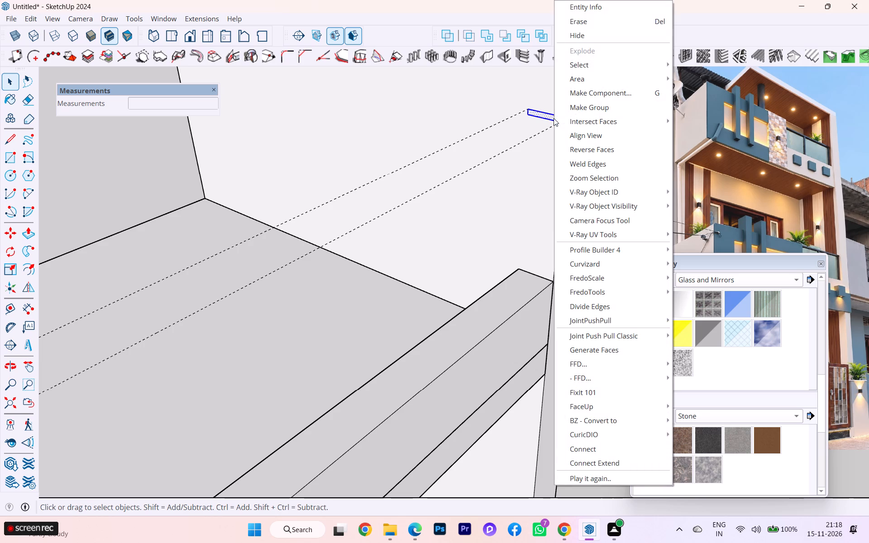
left_click(609, 106)
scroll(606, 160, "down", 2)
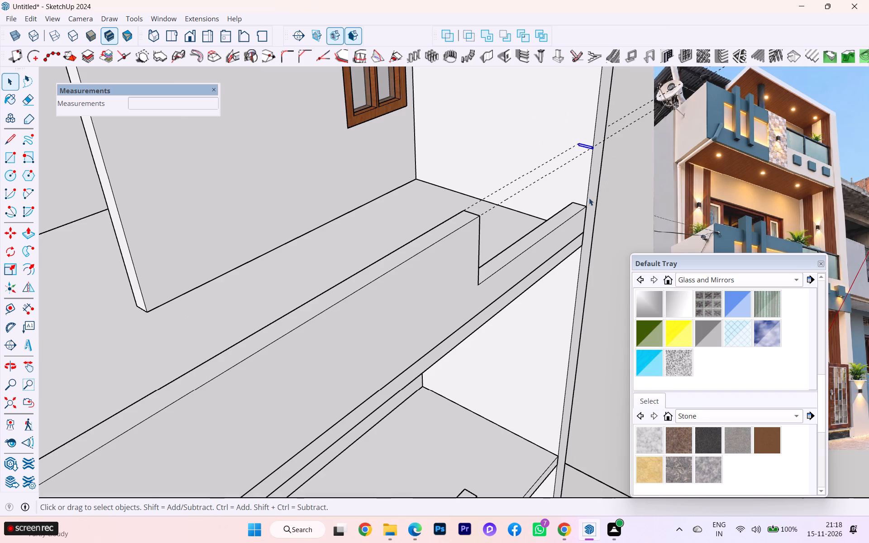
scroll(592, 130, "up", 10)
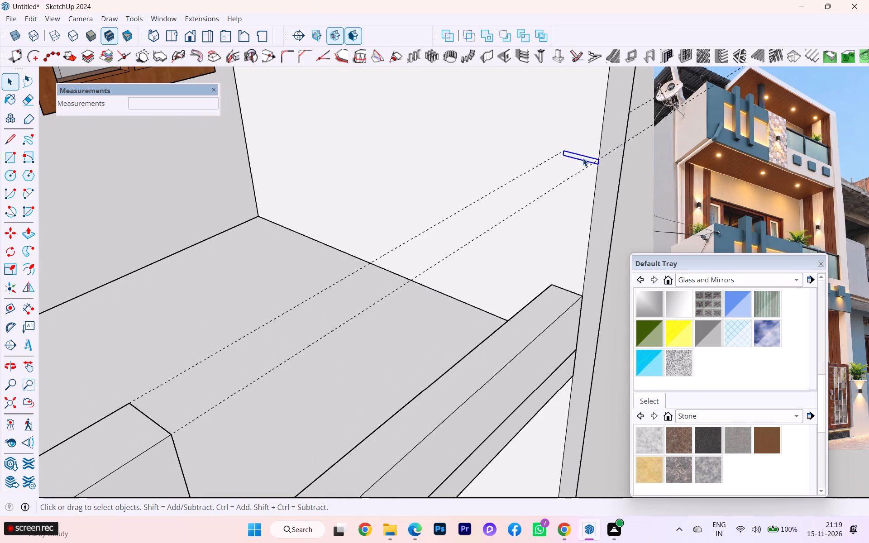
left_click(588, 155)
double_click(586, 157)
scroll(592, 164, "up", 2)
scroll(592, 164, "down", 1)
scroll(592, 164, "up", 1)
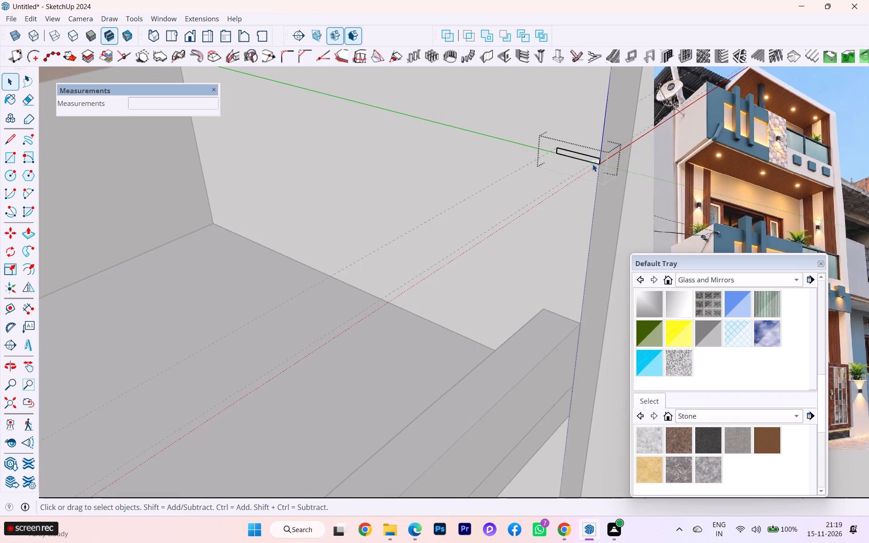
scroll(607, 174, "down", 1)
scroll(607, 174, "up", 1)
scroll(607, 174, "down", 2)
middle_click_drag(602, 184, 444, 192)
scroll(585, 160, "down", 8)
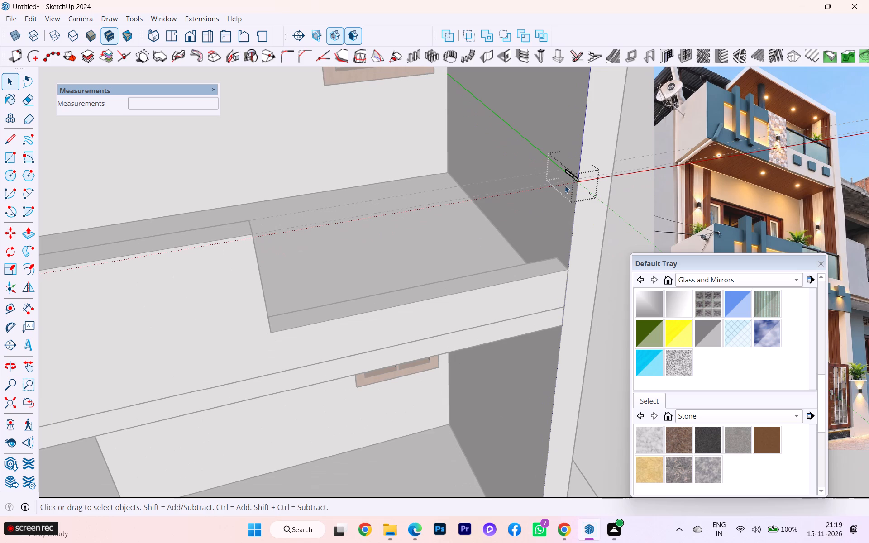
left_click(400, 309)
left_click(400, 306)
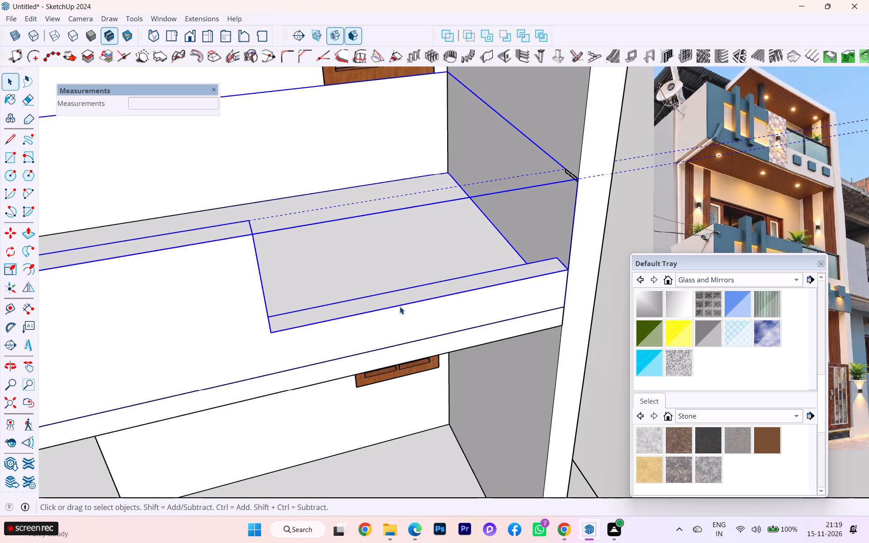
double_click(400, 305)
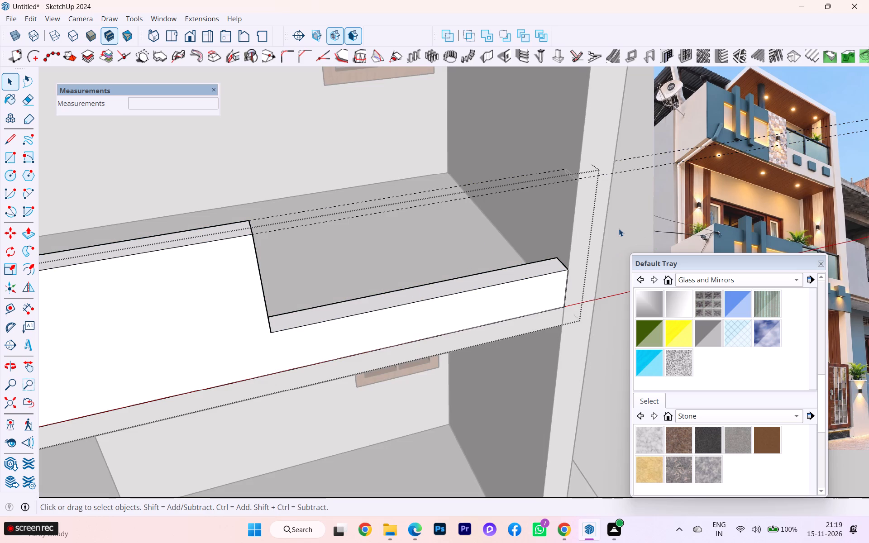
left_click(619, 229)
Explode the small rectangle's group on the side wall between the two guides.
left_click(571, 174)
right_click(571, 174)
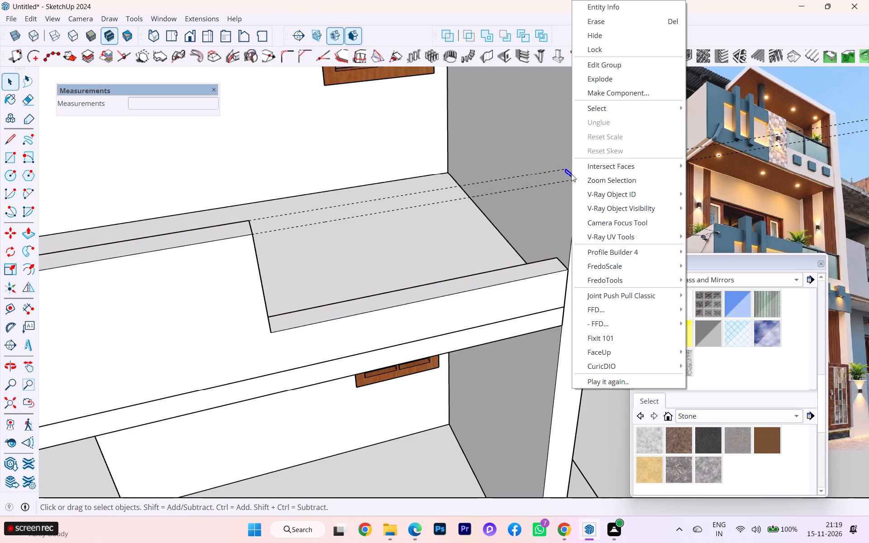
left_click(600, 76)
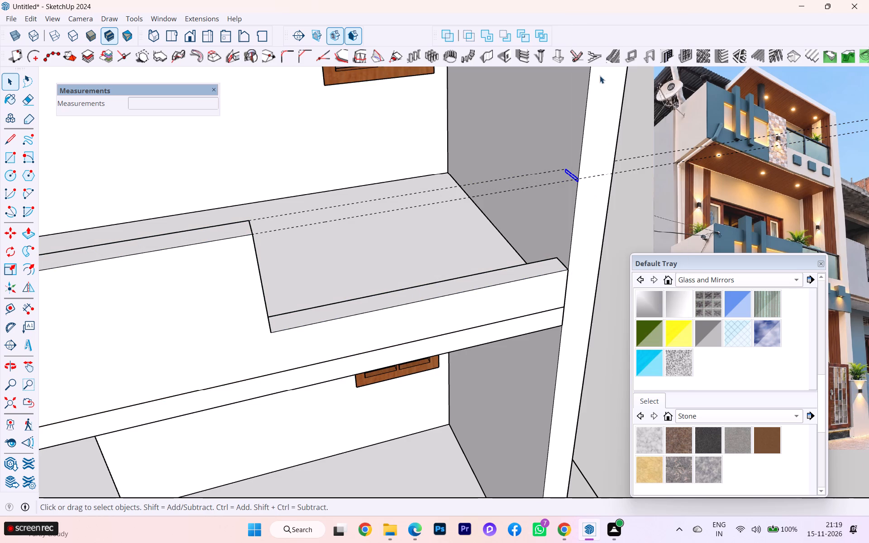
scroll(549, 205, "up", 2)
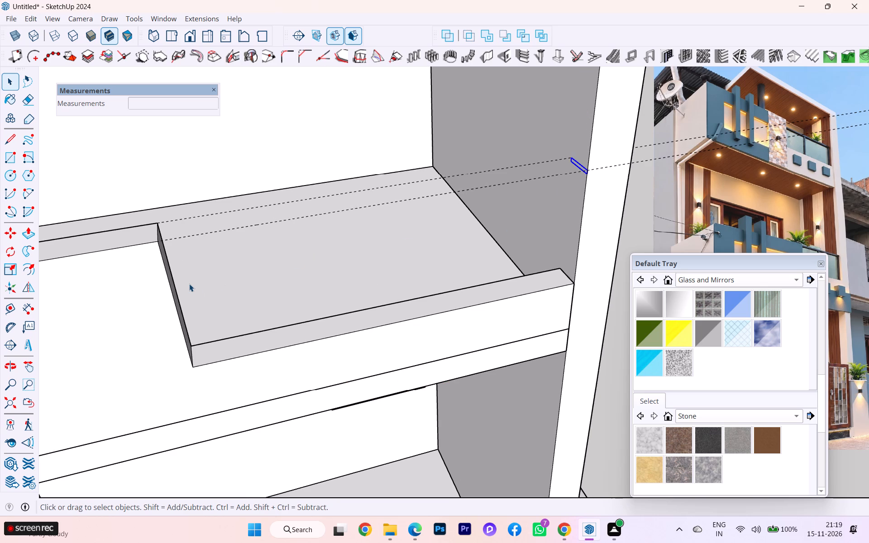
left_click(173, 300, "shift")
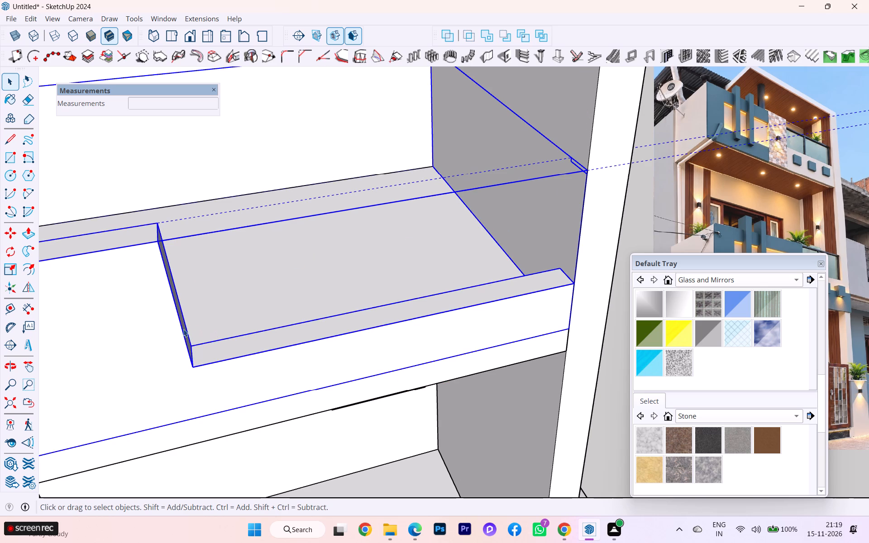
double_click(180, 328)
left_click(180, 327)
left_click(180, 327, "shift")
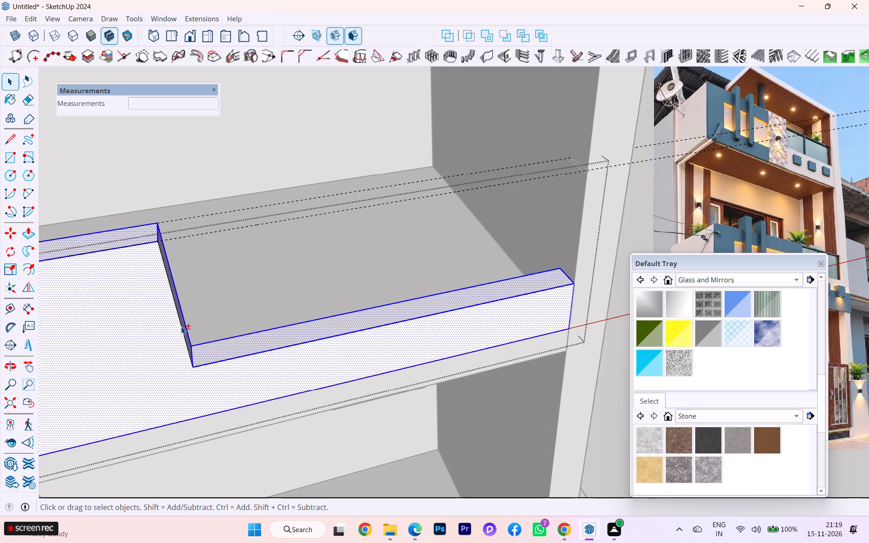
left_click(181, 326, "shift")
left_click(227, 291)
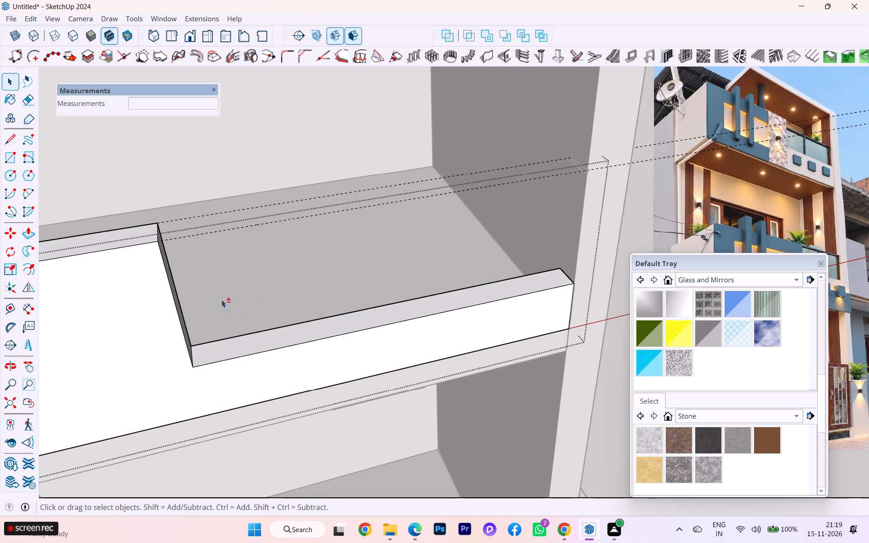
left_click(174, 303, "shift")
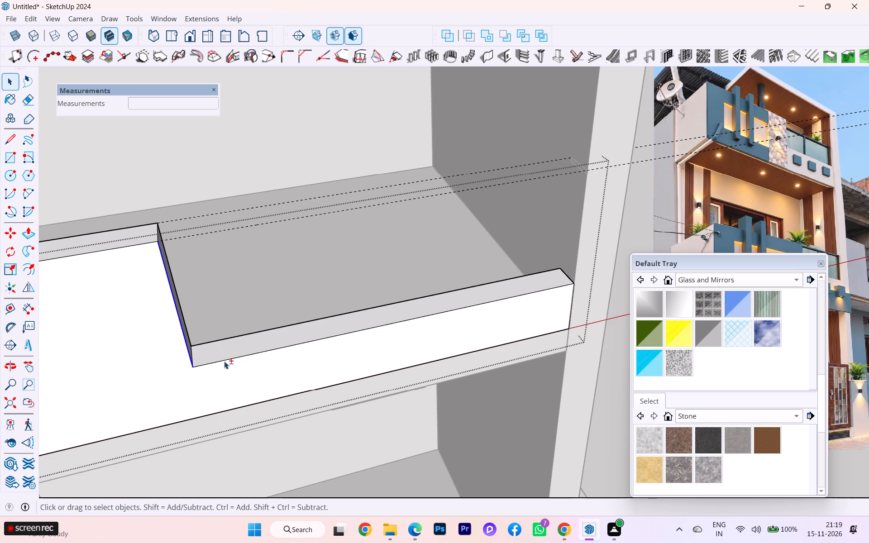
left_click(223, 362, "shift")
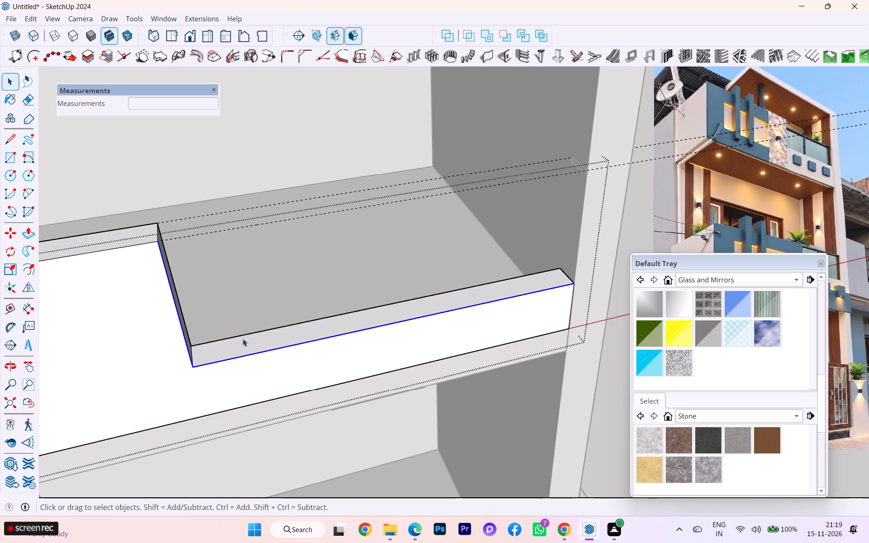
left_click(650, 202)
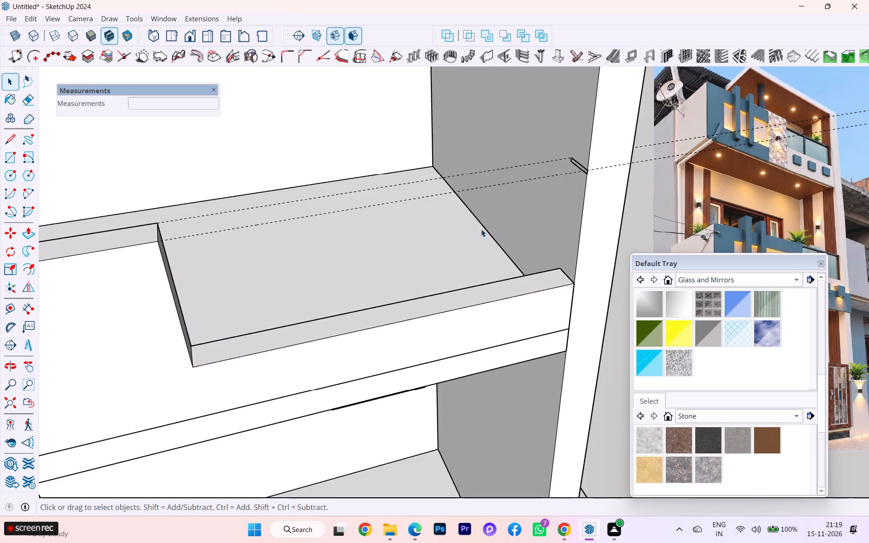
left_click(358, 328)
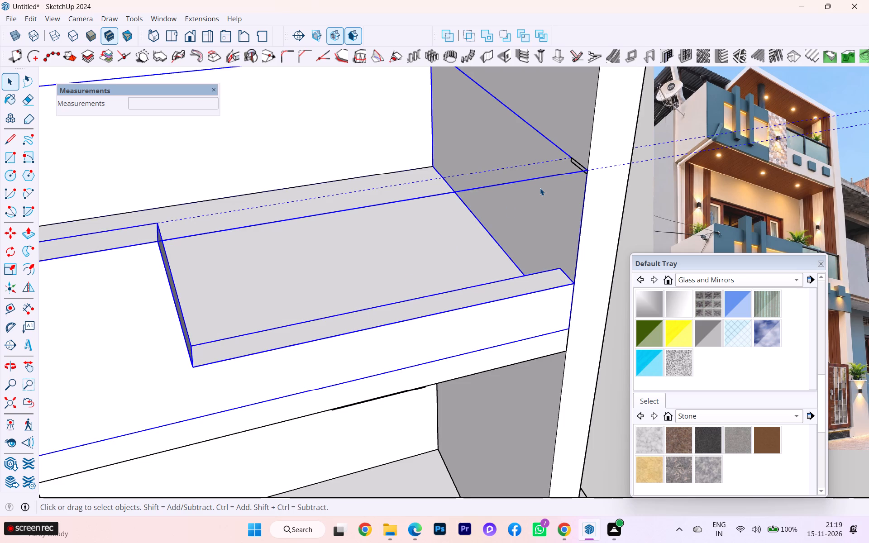
Delete all the edges of the small rectangle between the two guides on the side wall.
scroll(540, 188, "up", 2)
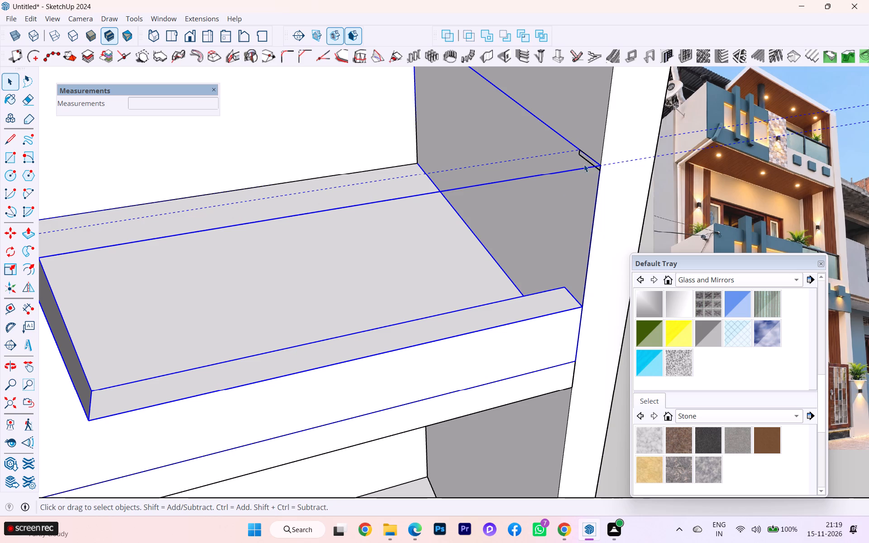
scroll(424, 334, "down", 2)
scroll(575, 186, "up", 1)
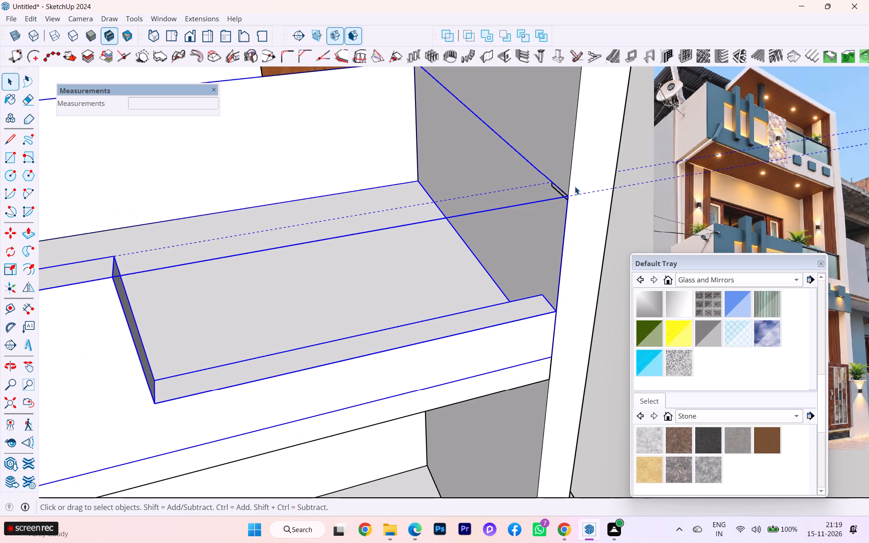
scroll(575, 186, "up", 1)
left_click(560, 196)
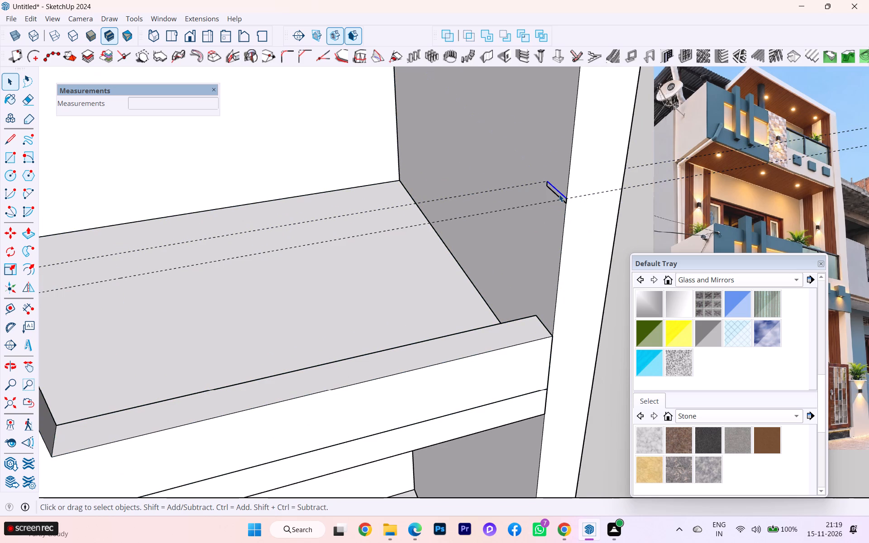
key("Delete")
scroll(559, 194, "up", 3)
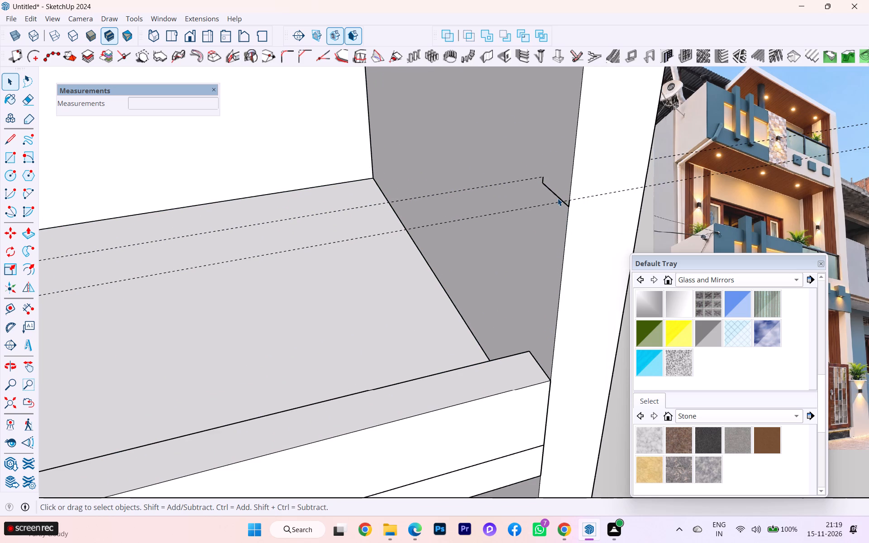
left_click(558, 198)
key("Delete")
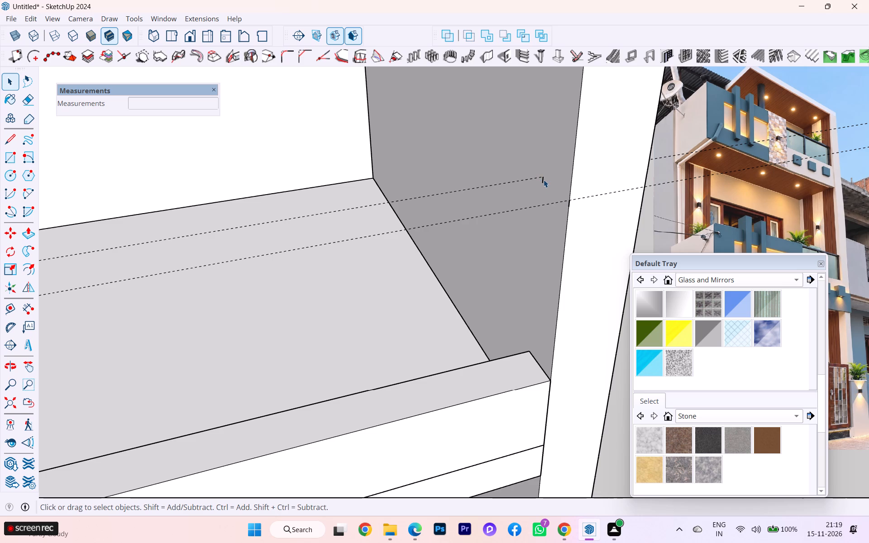
left_click(544, 180)
key("Delete")
left_click(569, 203)
key("Delete")
Inside the parapet's group, draw a rectangle about 6 1/8" by 1 3/16" between the guides at the side wall, perpendicular to the red axis.
scroll(526, 212, "down", 11)
scroll(535, 205, "up", 1)
scroll(535, 205, "down", 1)
double_click(354, 306)
scroll(432, 294, "up", 4)
scroll(438, 294, "down", 3)
scroll(439, 294, "up", 1)
scroll(459, 294, "down", 1)
middle_click_drag(463, 295, 606, 305)
scroll(691, 314, "down", 2)
scroll(678, 308, "up", 1)
scroll(483, 247, "down", 2)
middle_click_drag(486, 254, 573, 257)
key("r")
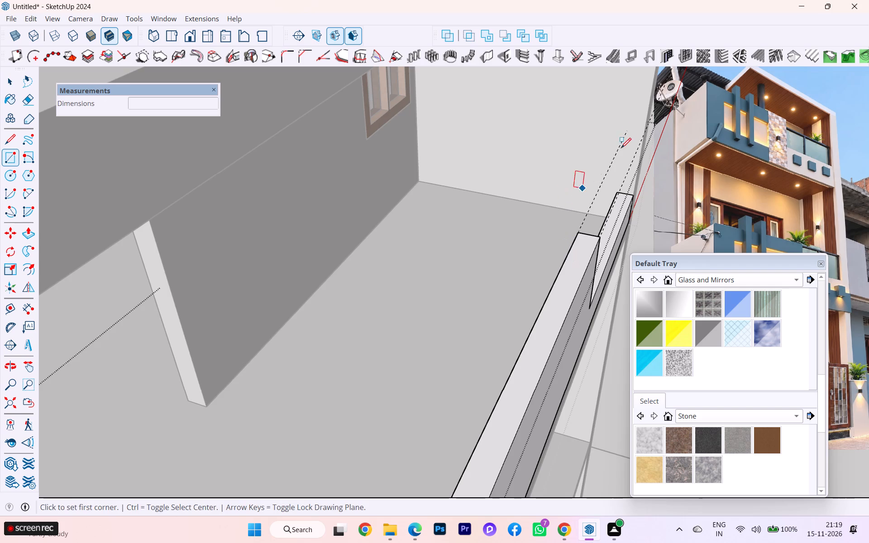
scroll(624, 140, "up", 2)
scroll(629, 126, "down", 1)
scroll(630, 126, "up", 10)
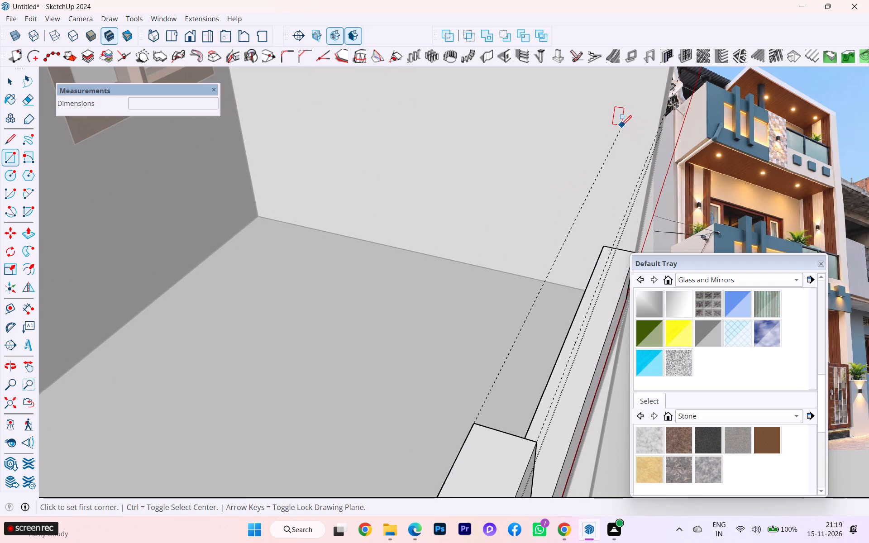
left_click(621, 125)
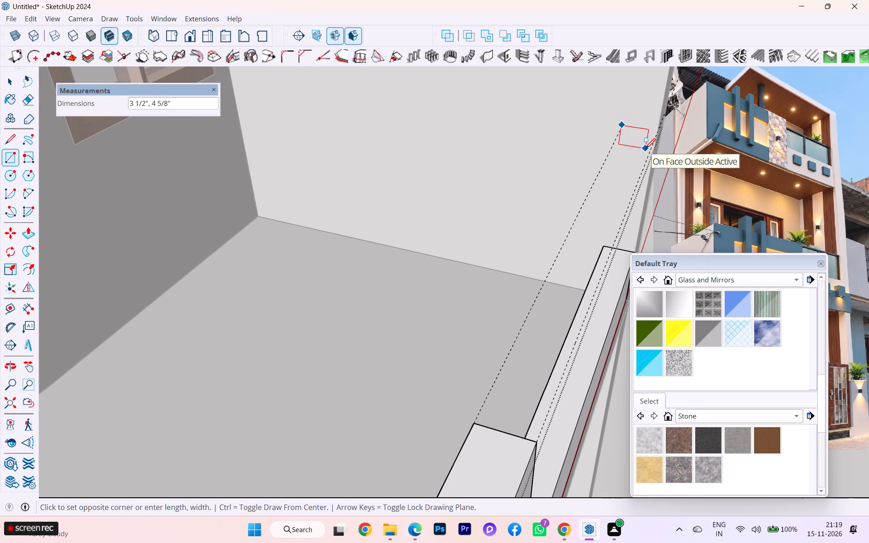
key("Right")
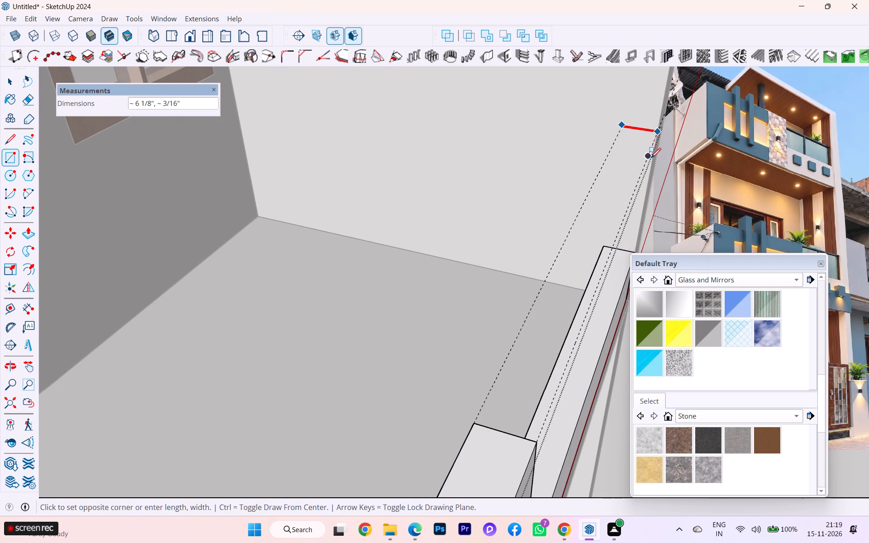
scroll(650, 155, "down", 1)
middle_click_drag(650, 156, 539, 153)
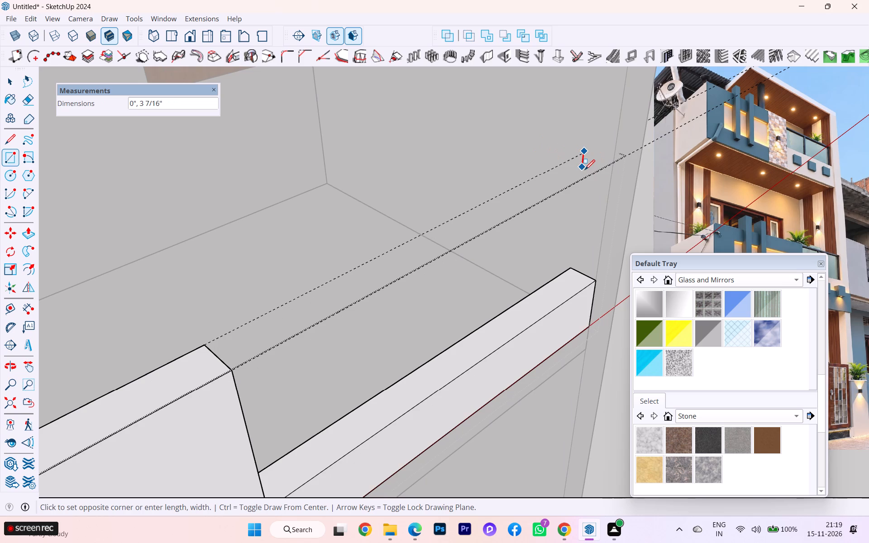
scroll(608, 176, "up", 5)
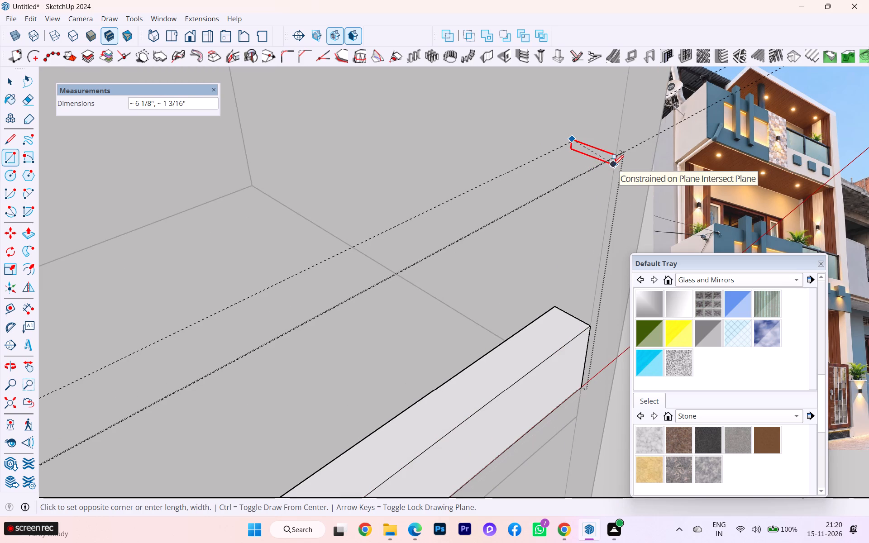
left_click(613, 165)
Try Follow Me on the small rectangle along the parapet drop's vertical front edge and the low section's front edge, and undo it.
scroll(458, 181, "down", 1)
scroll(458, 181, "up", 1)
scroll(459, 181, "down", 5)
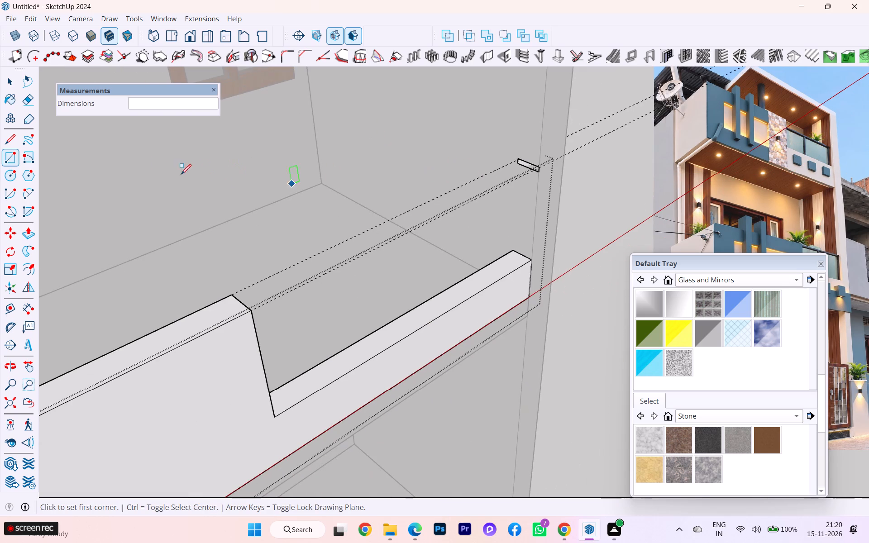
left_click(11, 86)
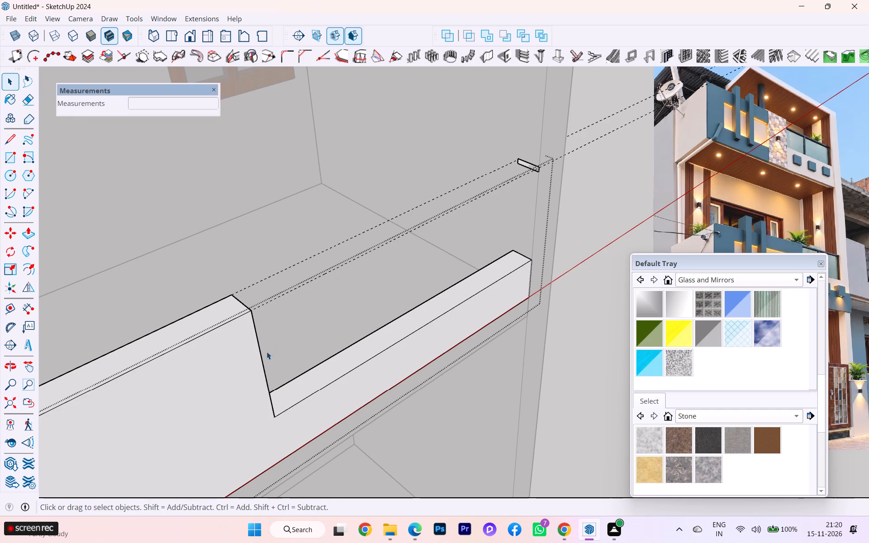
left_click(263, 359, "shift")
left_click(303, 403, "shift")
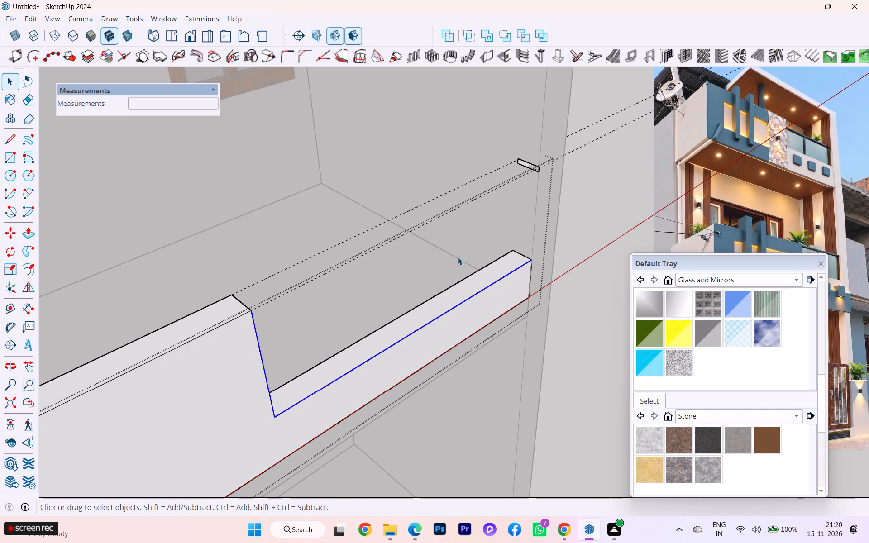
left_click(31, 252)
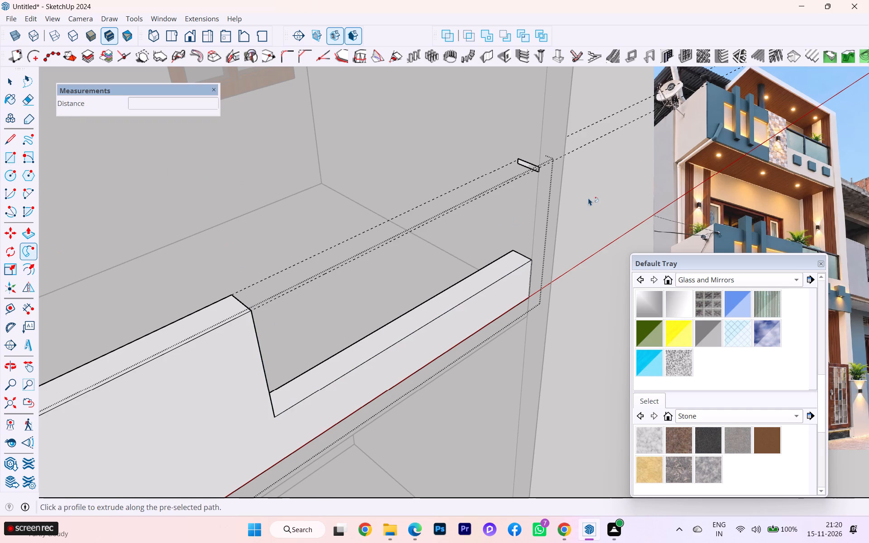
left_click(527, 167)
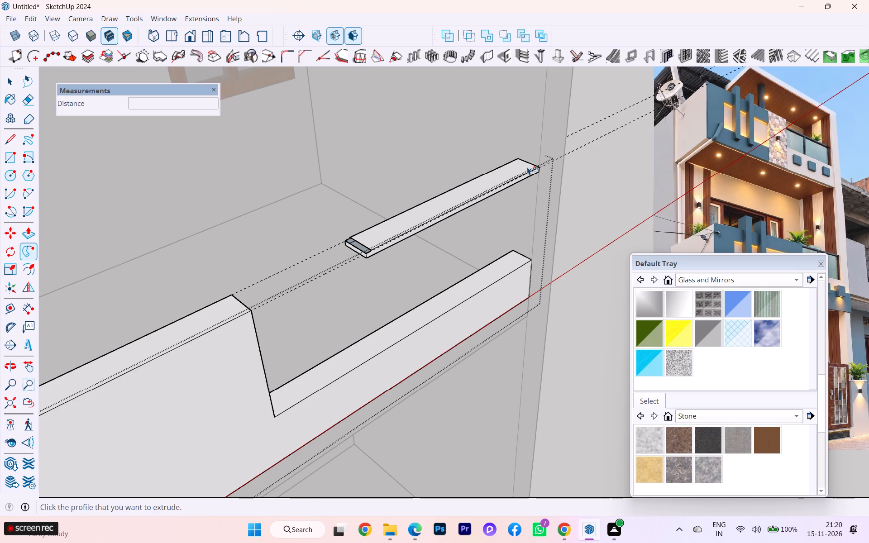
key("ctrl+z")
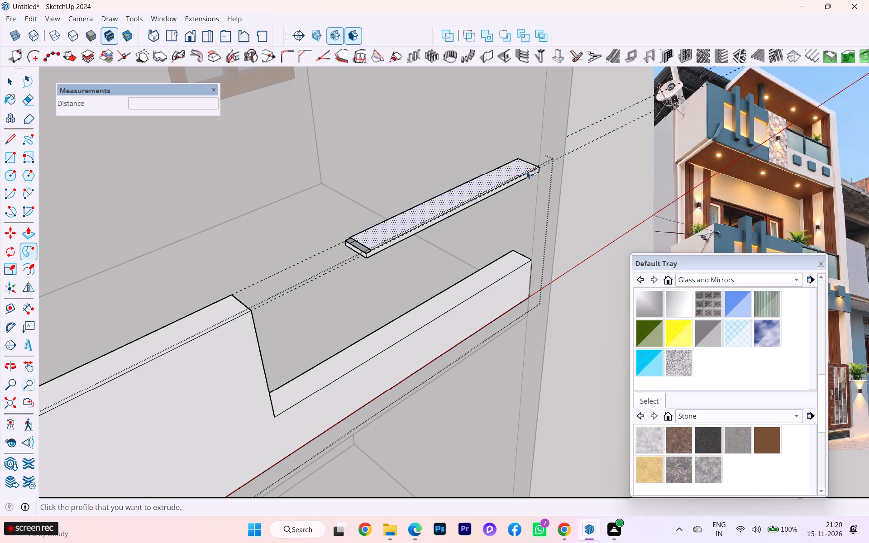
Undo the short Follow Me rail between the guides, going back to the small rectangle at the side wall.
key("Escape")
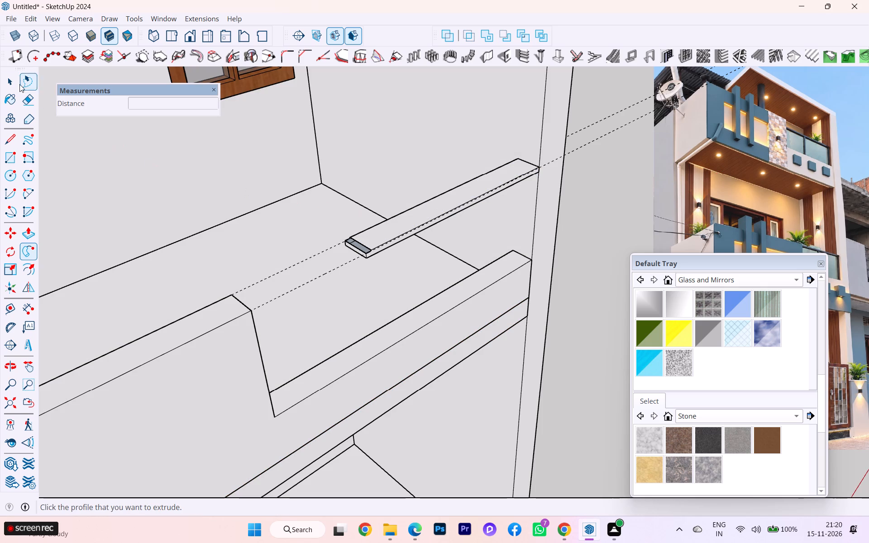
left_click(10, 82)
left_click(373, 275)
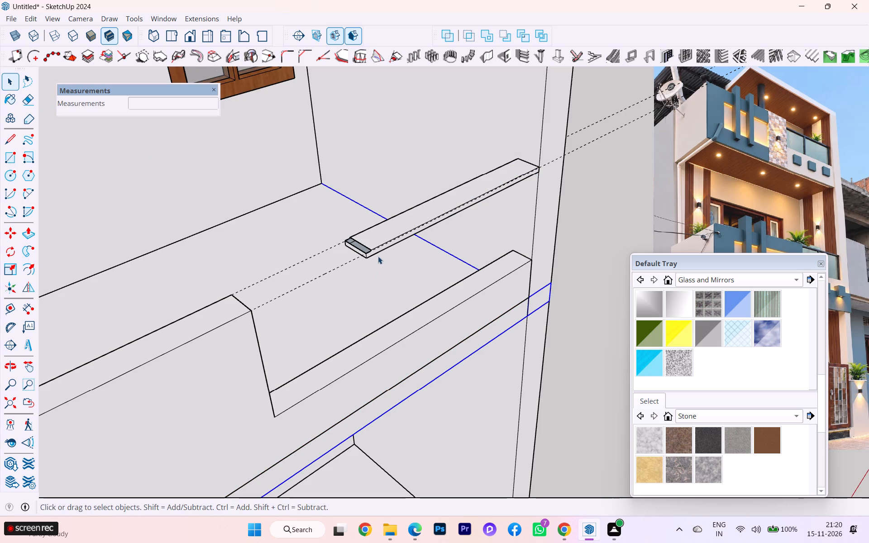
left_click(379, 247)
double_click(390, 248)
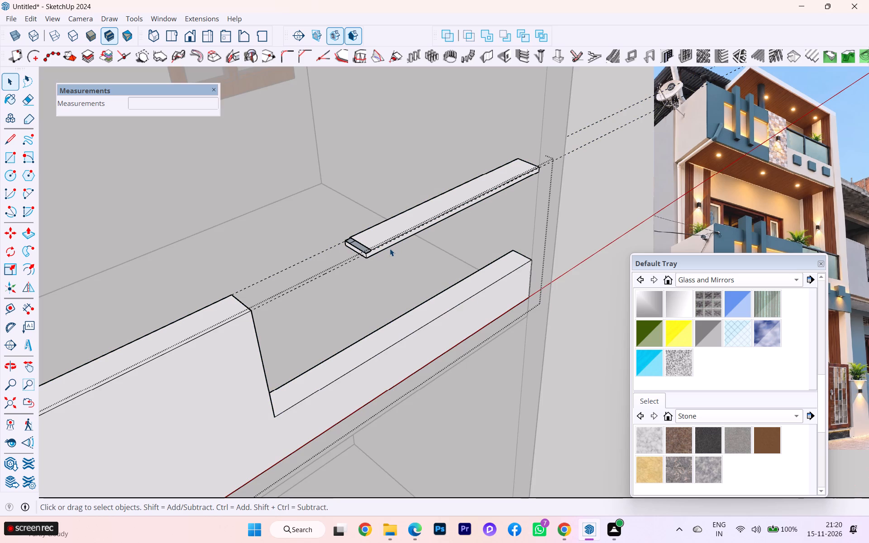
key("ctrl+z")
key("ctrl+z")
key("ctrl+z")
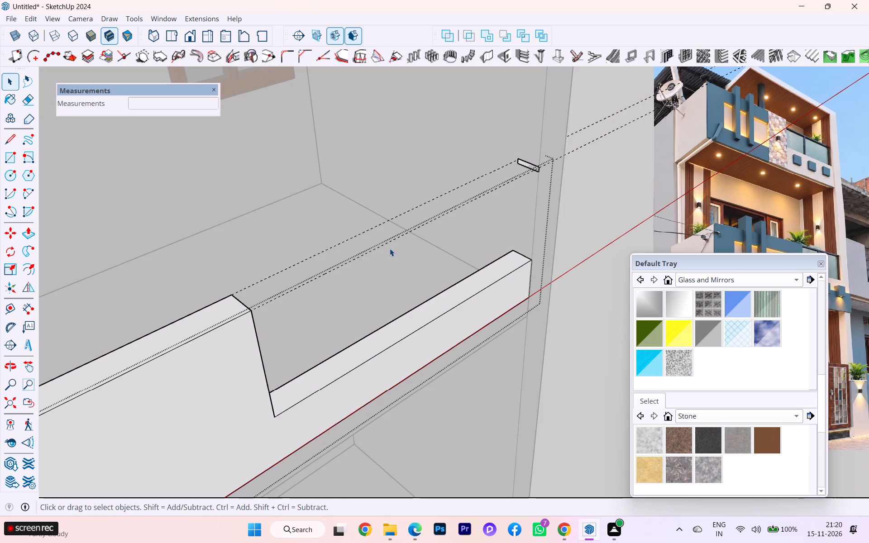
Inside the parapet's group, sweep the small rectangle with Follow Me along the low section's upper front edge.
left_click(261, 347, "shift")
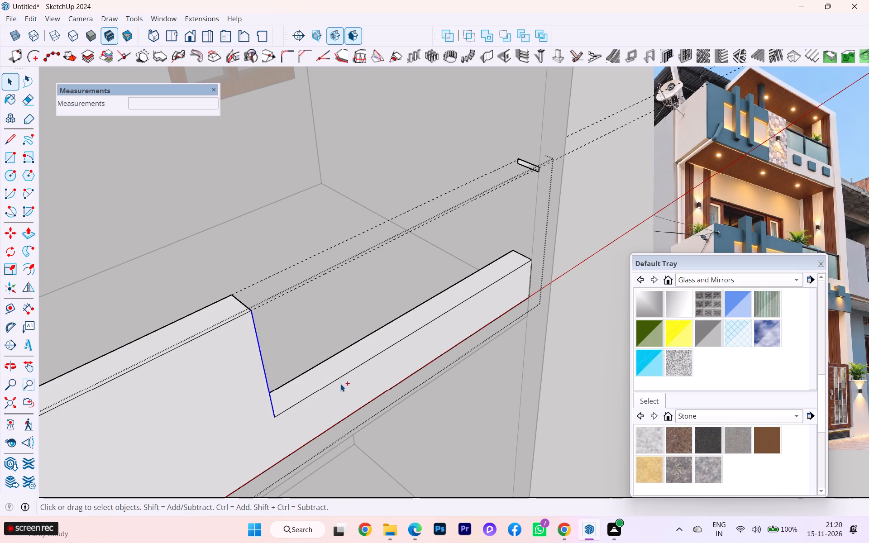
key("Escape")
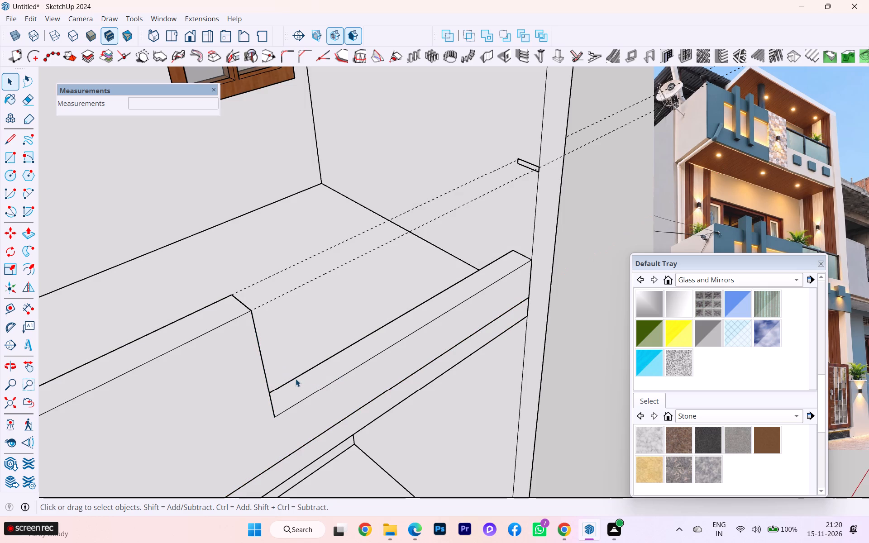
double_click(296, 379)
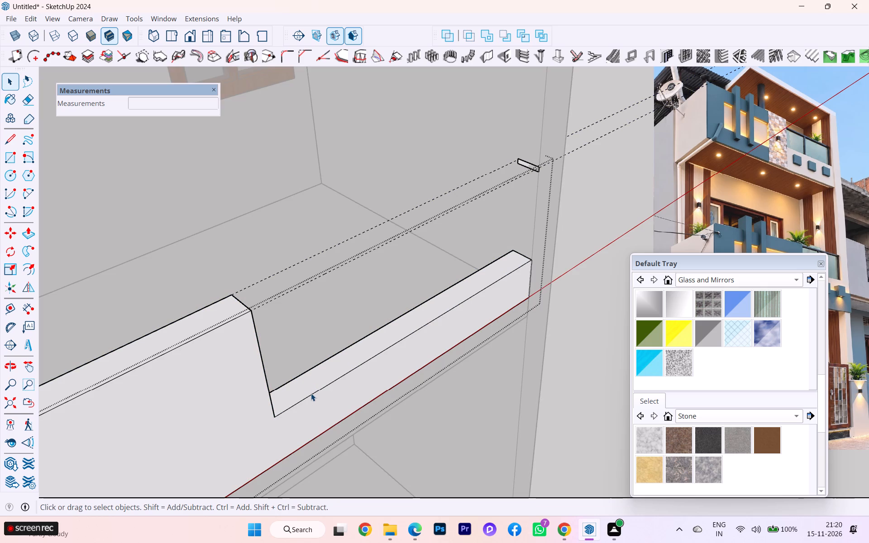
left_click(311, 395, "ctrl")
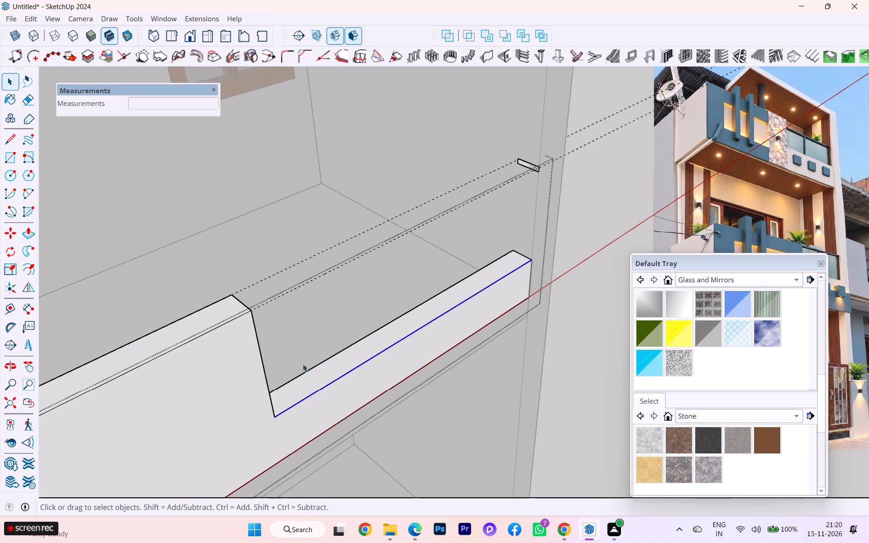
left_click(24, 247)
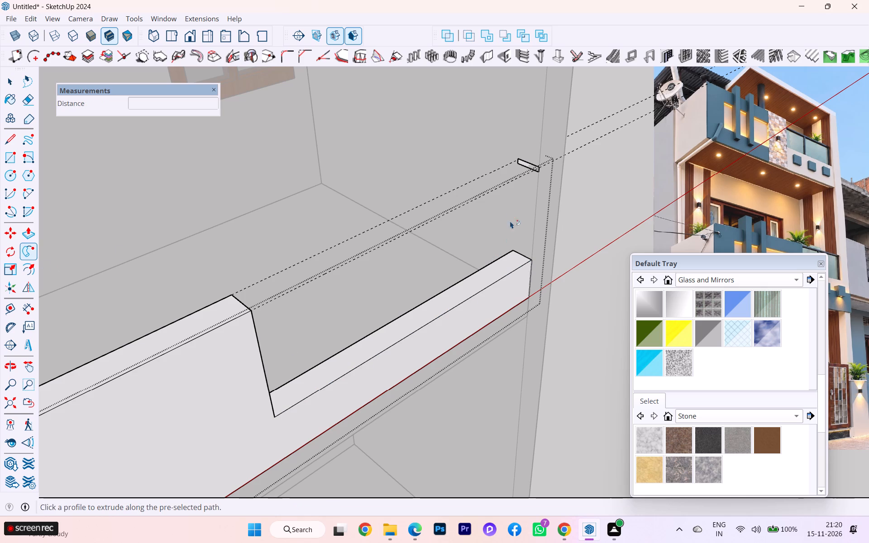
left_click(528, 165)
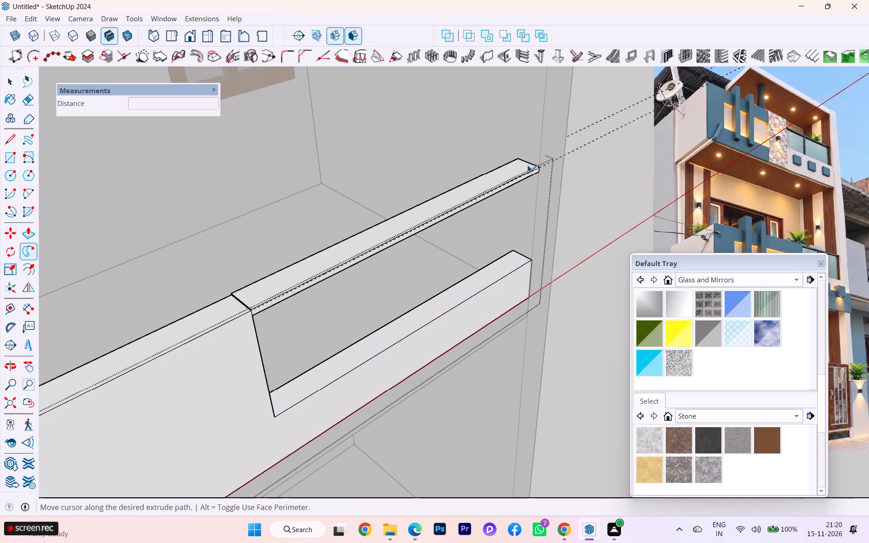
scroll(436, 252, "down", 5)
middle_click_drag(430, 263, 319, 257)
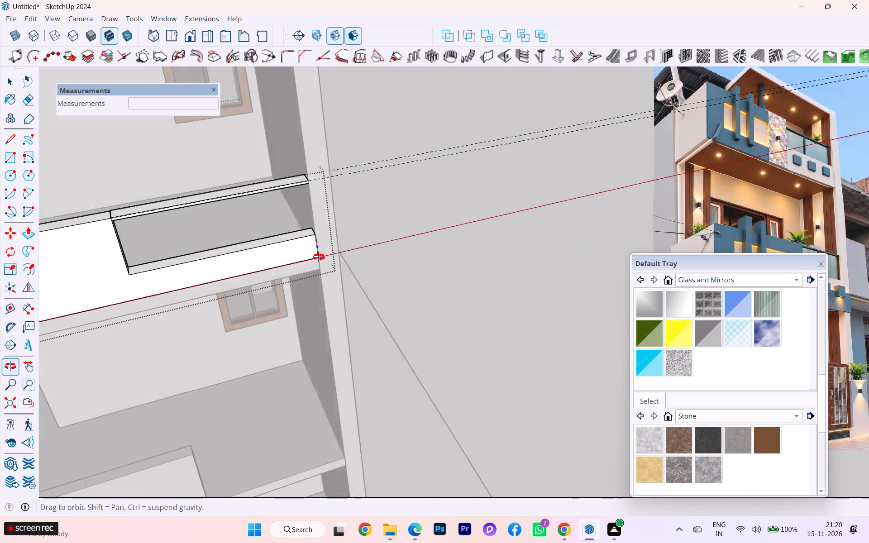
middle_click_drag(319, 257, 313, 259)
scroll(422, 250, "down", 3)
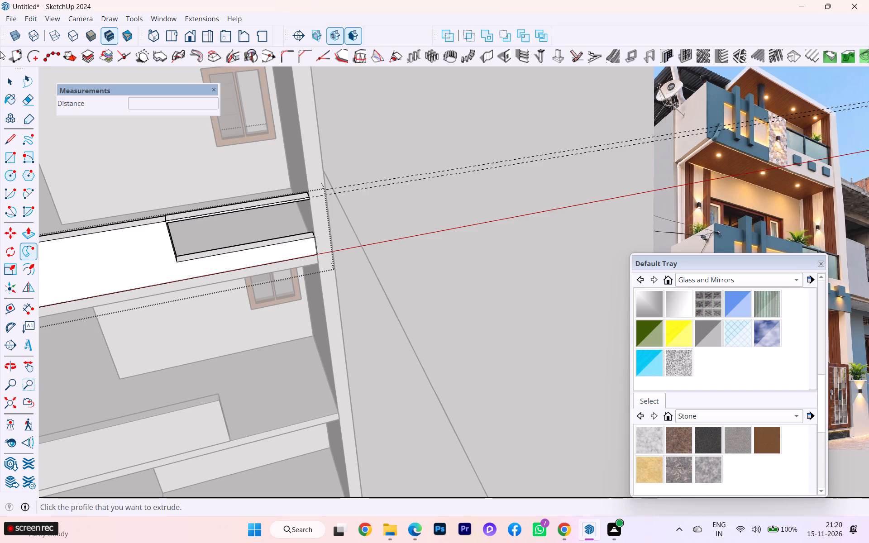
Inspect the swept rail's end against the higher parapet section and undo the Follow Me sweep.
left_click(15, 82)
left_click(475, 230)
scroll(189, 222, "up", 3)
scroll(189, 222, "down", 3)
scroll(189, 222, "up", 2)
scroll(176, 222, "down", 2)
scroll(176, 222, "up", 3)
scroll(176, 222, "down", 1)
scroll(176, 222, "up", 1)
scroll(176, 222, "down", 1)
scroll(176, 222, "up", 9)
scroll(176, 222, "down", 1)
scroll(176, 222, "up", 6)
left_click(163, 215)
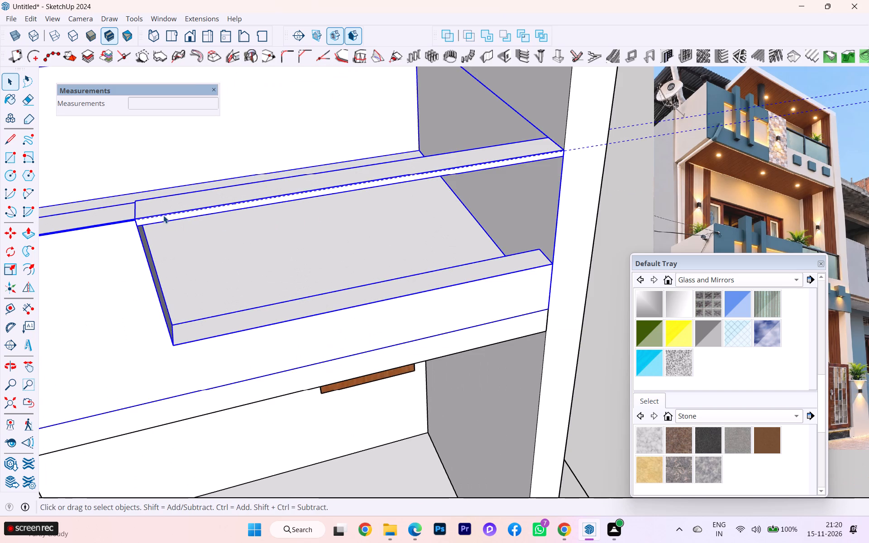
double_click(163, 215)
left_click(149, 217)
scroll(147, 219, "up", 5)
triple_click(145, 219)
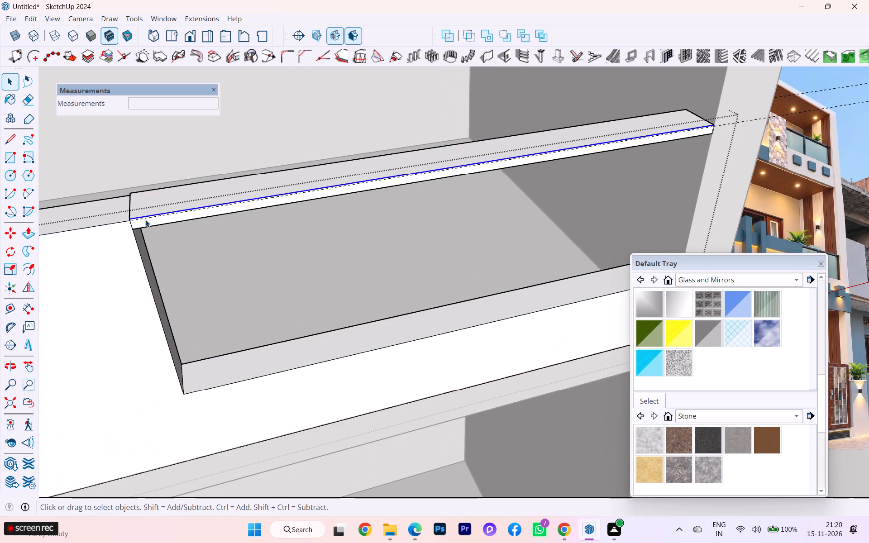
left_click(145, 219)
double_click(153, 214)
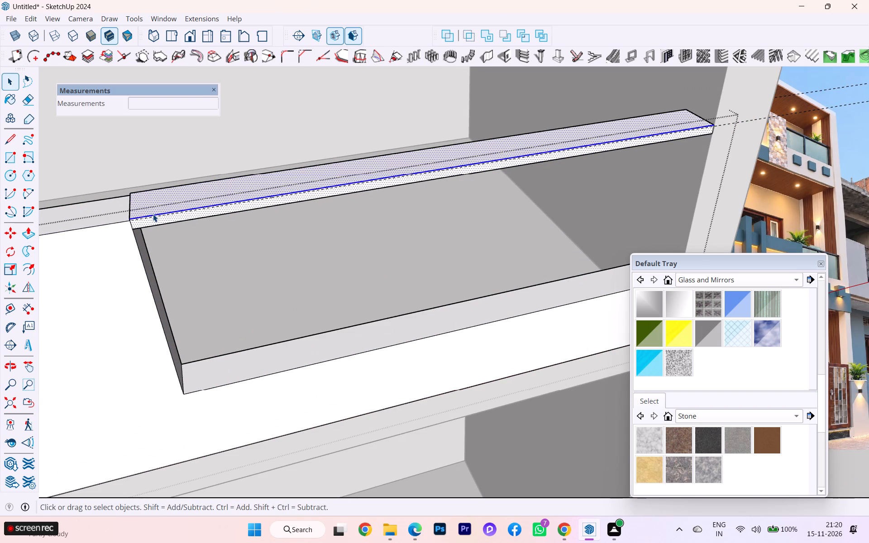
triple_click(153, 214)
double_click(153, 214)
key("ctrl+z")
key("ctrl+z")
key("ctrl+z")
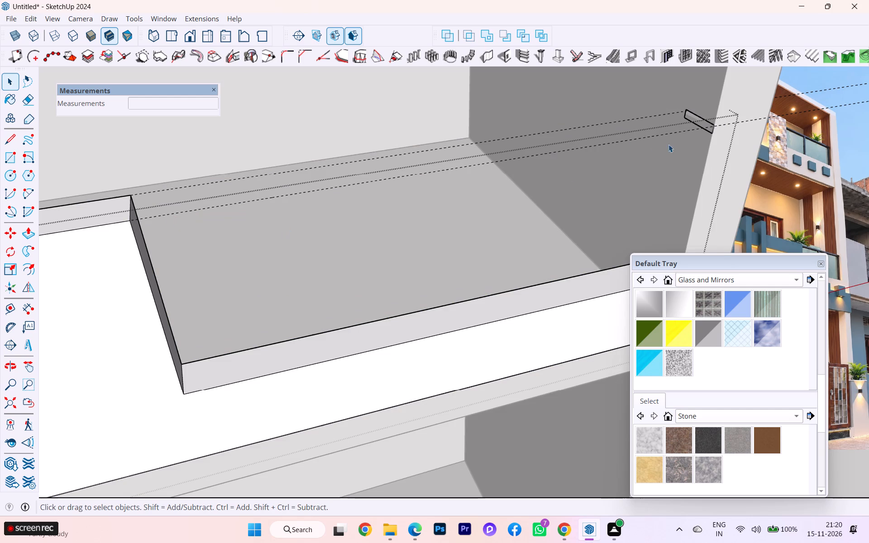
Use Follow Me on the small rectangle at the side wall along the parapet low section's upper front edge to form the top rail.
scroll(680, 142, "up", 1)
left_click(709, 120)
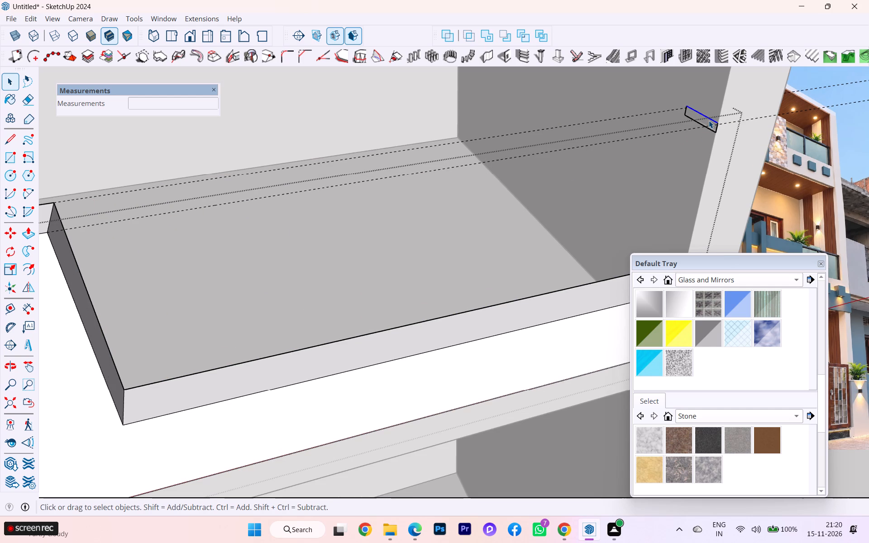
left_click(705, 122)
scroll(704, 122, "down", 2)
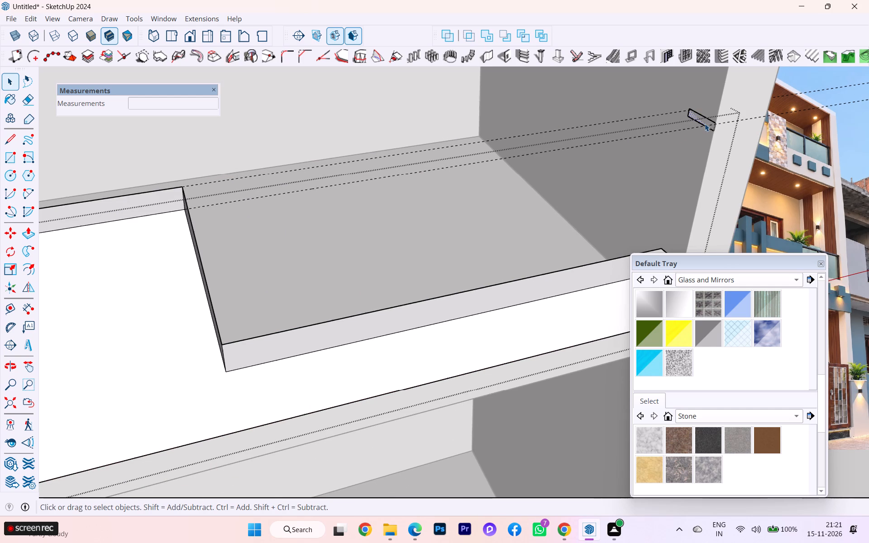
scroll(705, 119, "up", 4)
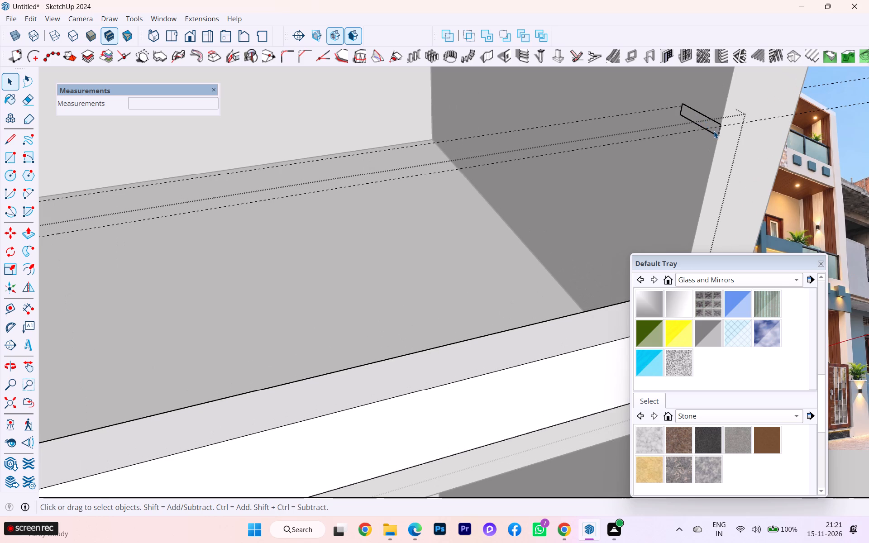
scroll(714, 131, "up", 3)
scroll(714, 131, "down", 2)
scroll(714, 131, "up", 2)
scroll(714, 131, "down", 5)
scroll(714, 131, "up", 2)
scroll(714, 131, "down", 4)
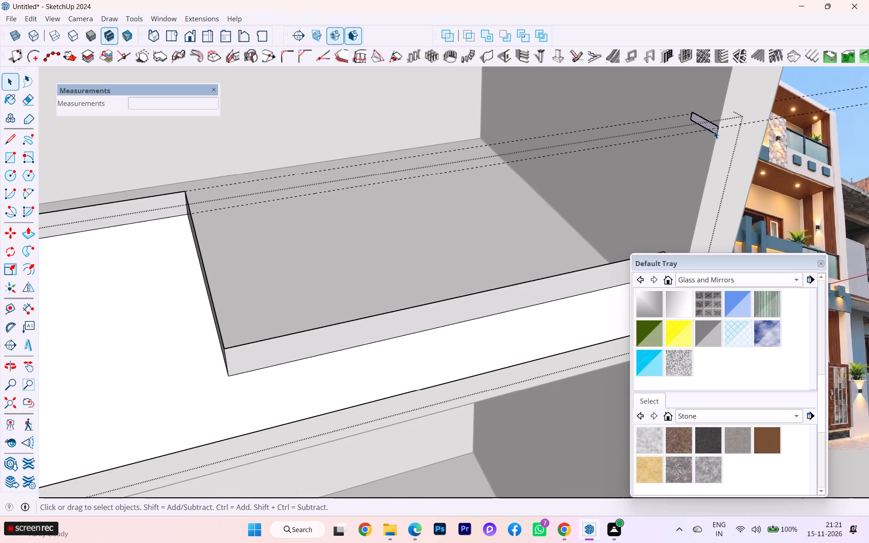
left_click(313, 359)
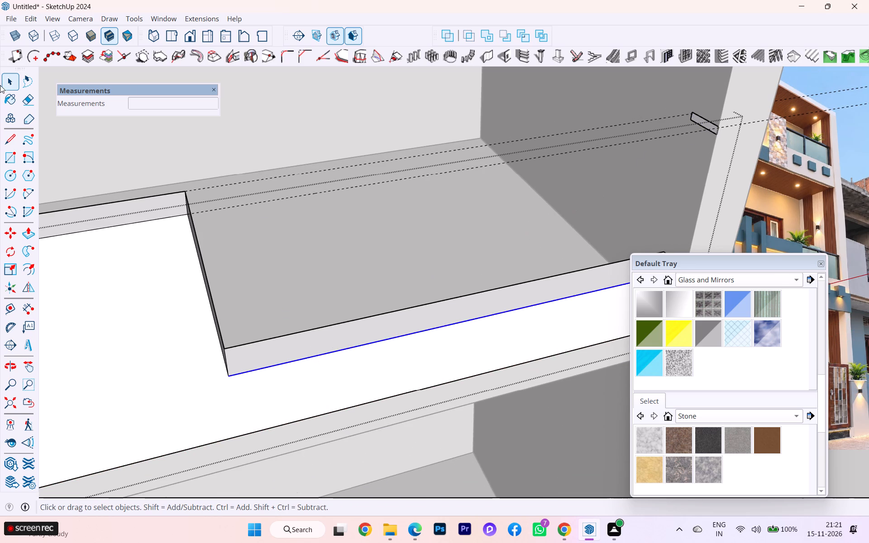
left_click(26, 246)
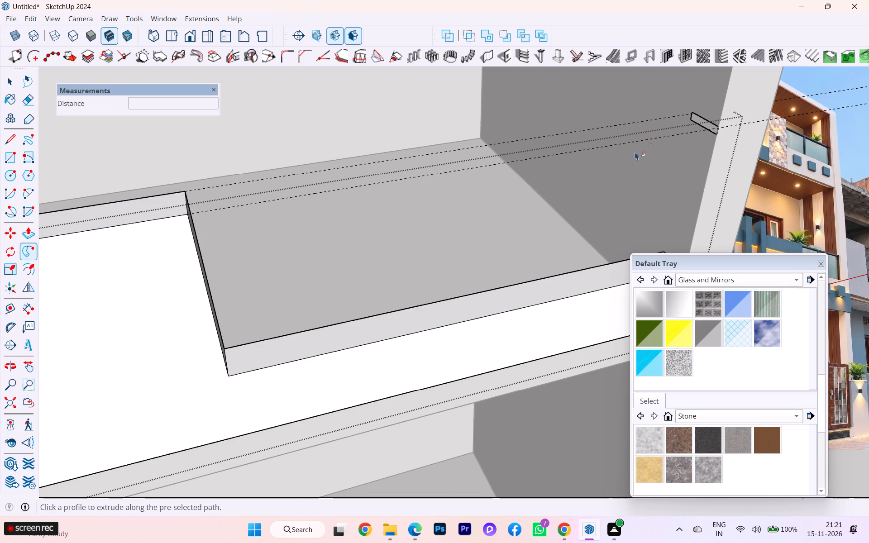
left_click(699, 123)
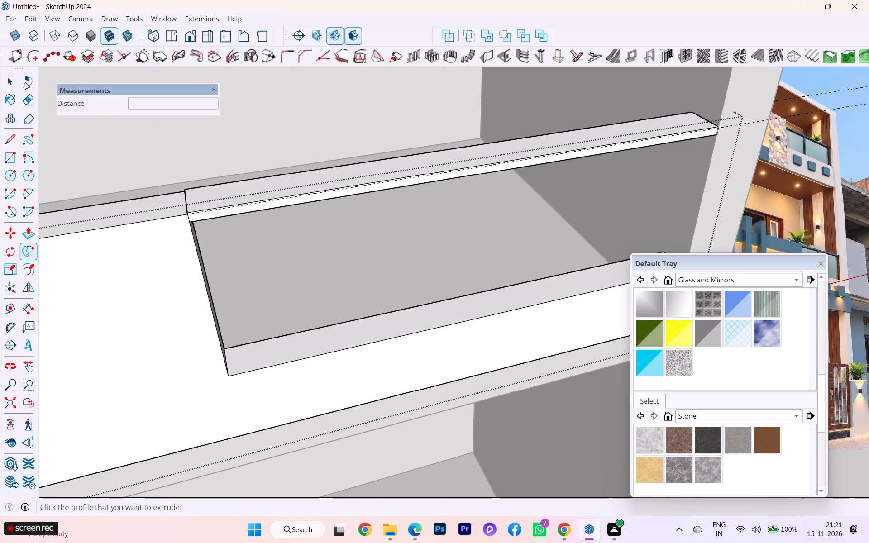
Push the top rail's upper face down about 3/16" to the height of the adjoining parapet top.
left_click(10, 81)
triple_click(210, 204)
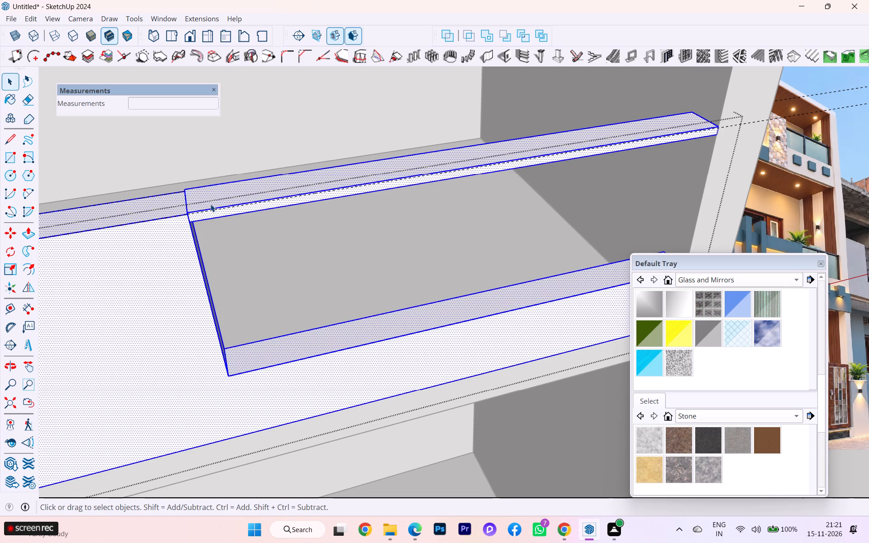
double_click(215, 203)
scroll(215, 203, "up", 8)
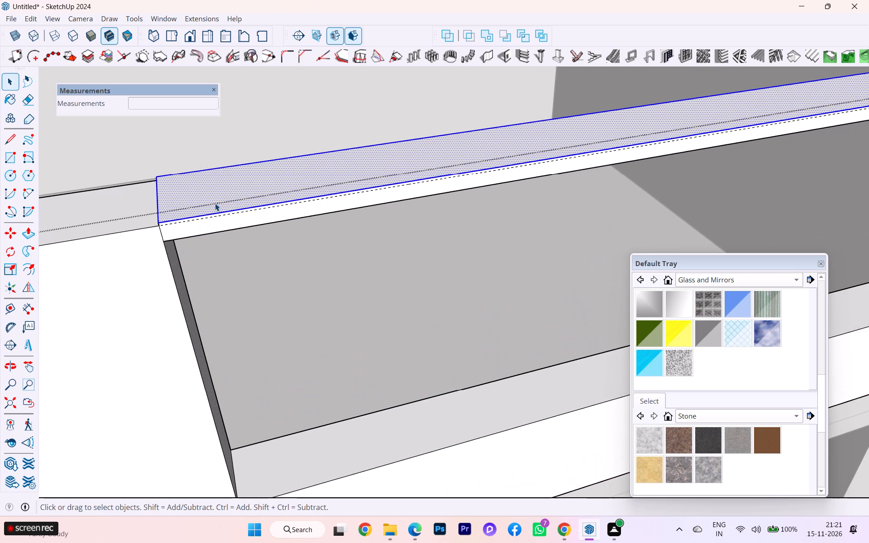
key("p")
left_click(212, 200)
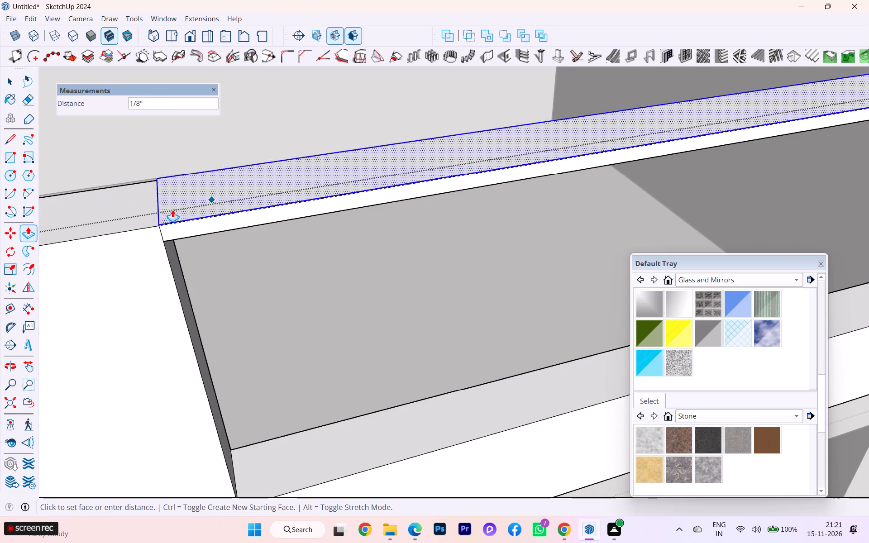
left_click(147, 227)
Push the top rail's balcony-side long face in about 1/8" to align with the back of the parapet.
scroll(220, 193, "down", 2)
middle_click_drag(226, 197, 448, 241)
scroll(502, 297, "up", 2)
scroll(515, 319, "down", 1)
scroll(515, 319, "up", 3)
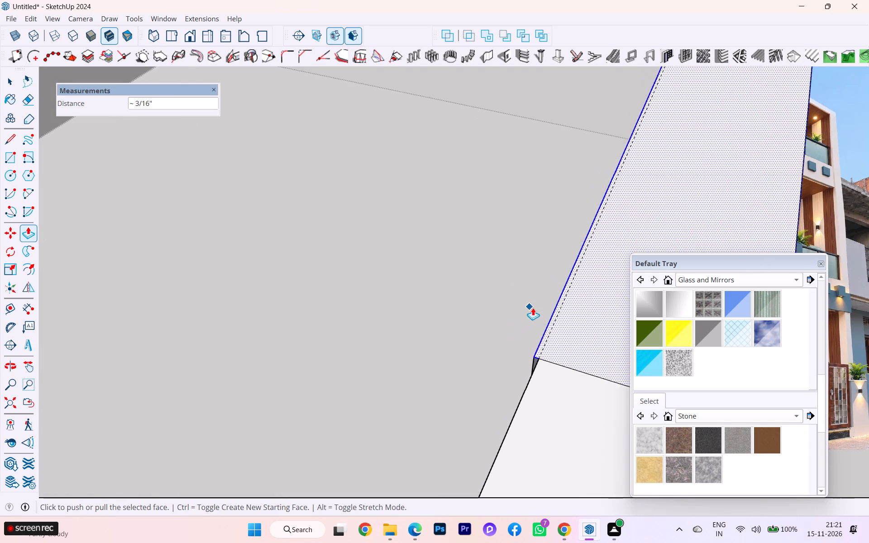
scroll(534, 309, "down", 1)
middle_click_drag(554, 302, 666, 283)
scroll(537, 302, "up", 2)
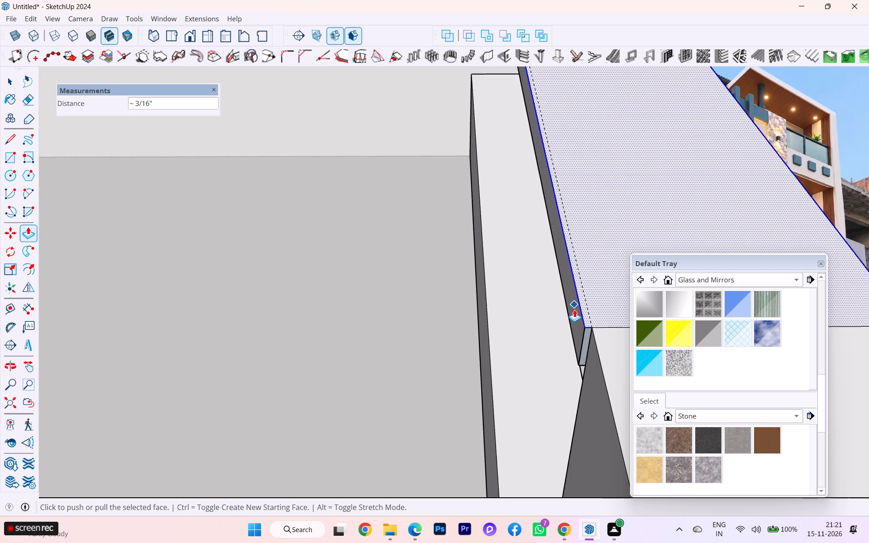
scroll(587, 351, "up", 3)
scroll(587, 352, "down", 2)
scroll(587, 352, "up", 2)
scroll(589, 354, "down", 2)
scroll(589, 355, "up", 5)
left_click(567, 304)
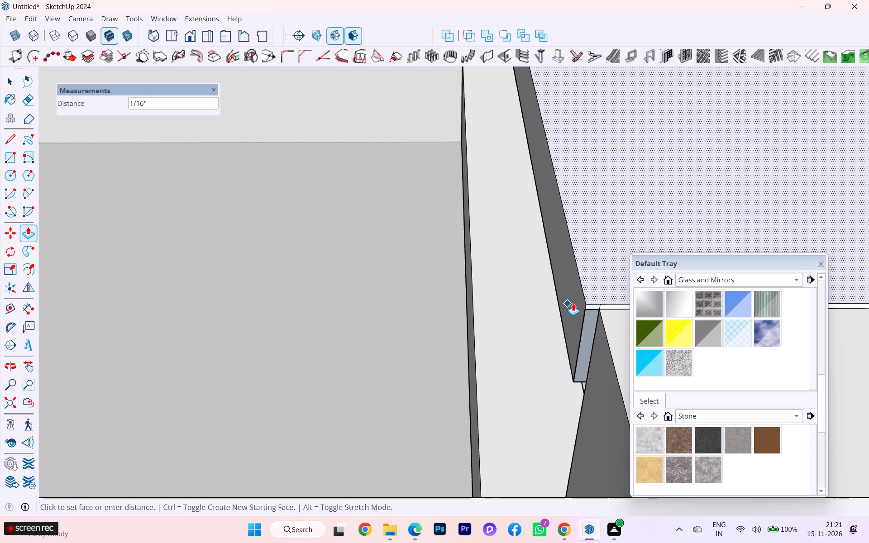
key("Escape")
left_click(17, 88)
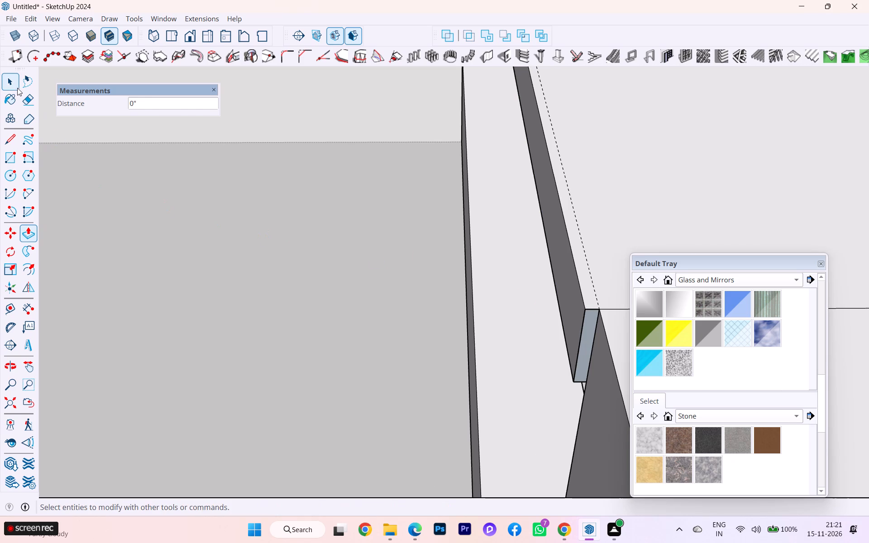
left_click(572, 316)
key("p")
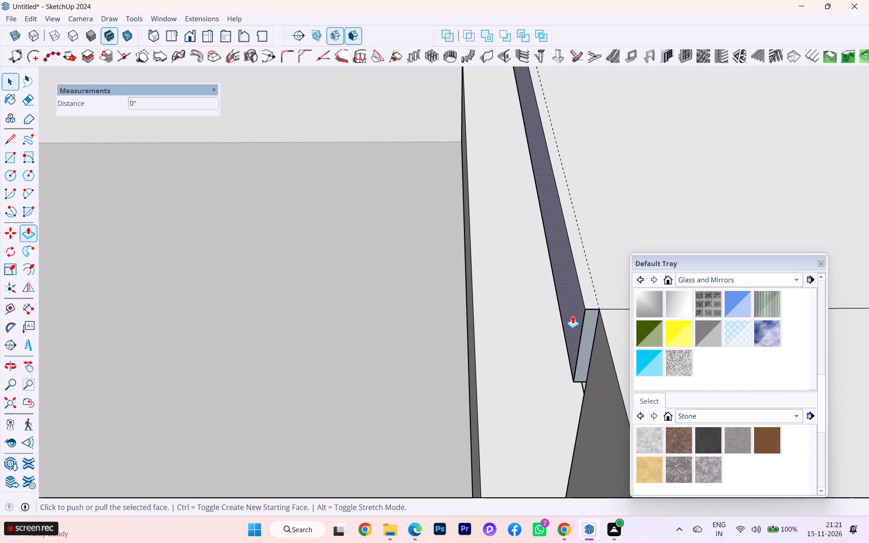
left_click(573, 316)
left_click(599, 326)
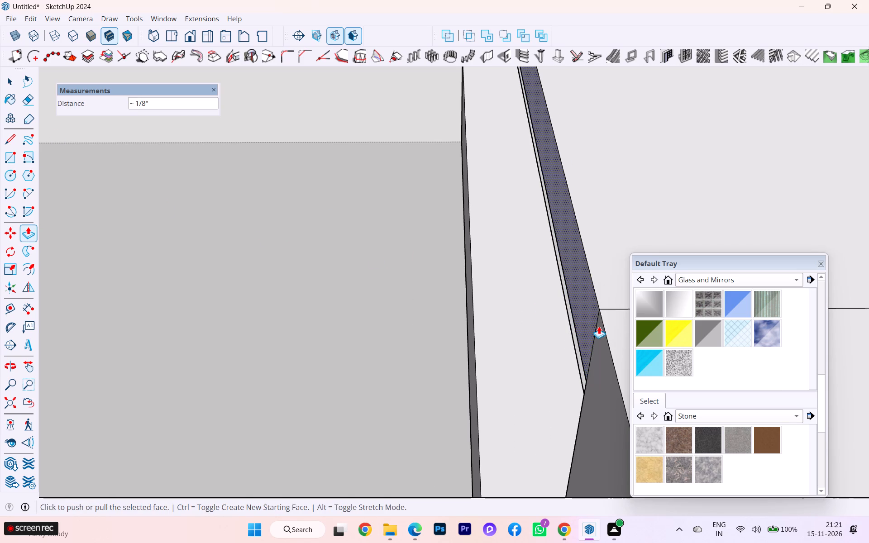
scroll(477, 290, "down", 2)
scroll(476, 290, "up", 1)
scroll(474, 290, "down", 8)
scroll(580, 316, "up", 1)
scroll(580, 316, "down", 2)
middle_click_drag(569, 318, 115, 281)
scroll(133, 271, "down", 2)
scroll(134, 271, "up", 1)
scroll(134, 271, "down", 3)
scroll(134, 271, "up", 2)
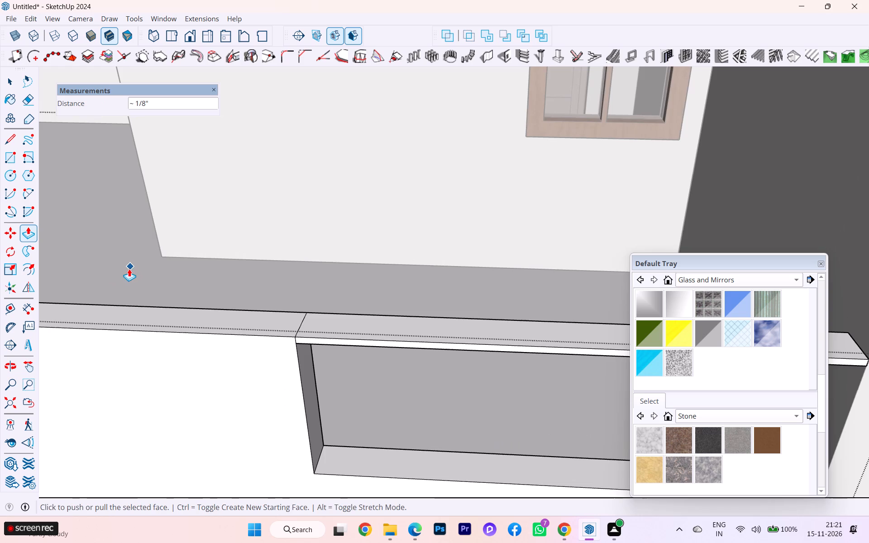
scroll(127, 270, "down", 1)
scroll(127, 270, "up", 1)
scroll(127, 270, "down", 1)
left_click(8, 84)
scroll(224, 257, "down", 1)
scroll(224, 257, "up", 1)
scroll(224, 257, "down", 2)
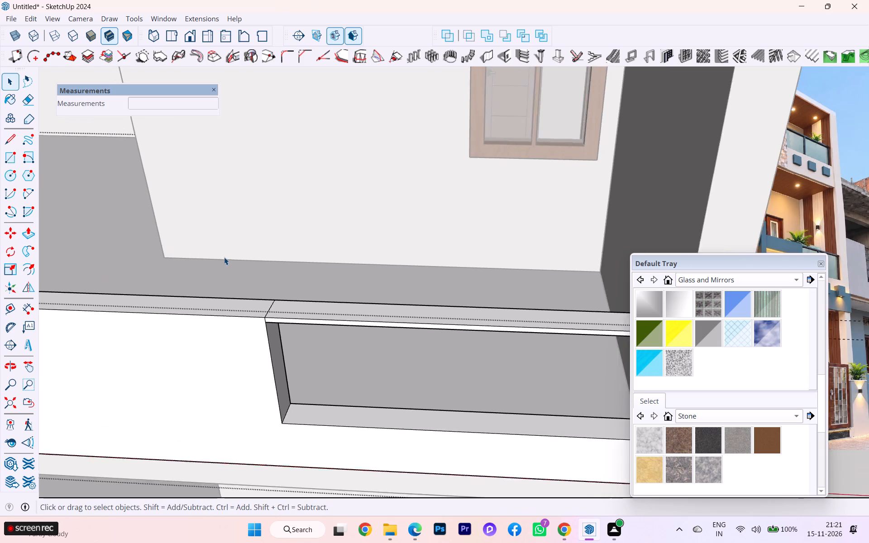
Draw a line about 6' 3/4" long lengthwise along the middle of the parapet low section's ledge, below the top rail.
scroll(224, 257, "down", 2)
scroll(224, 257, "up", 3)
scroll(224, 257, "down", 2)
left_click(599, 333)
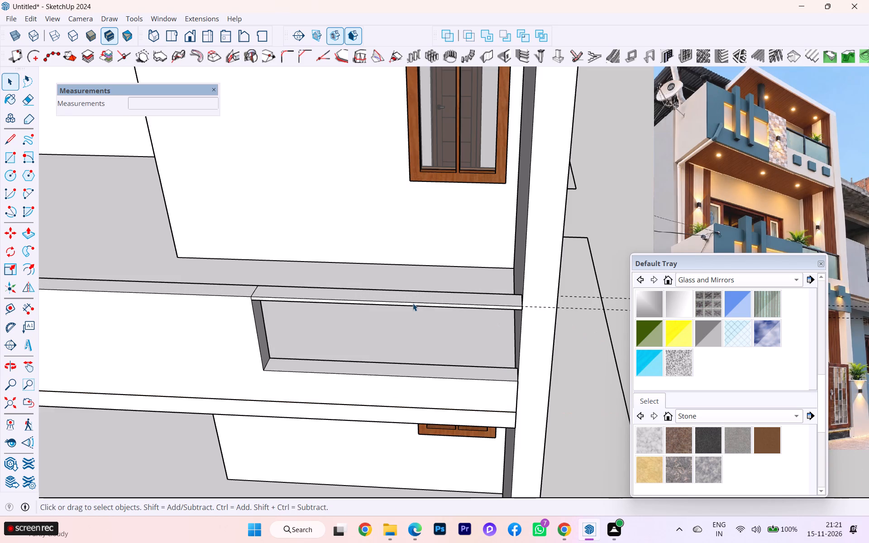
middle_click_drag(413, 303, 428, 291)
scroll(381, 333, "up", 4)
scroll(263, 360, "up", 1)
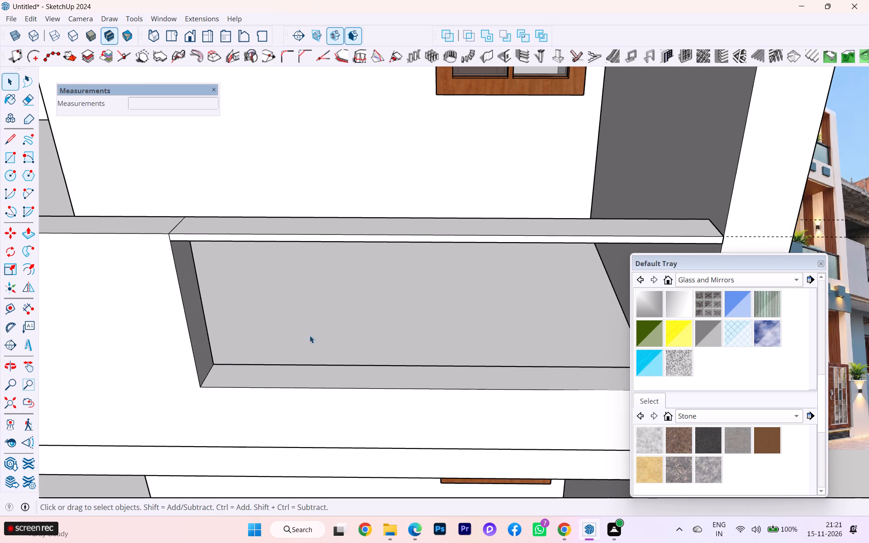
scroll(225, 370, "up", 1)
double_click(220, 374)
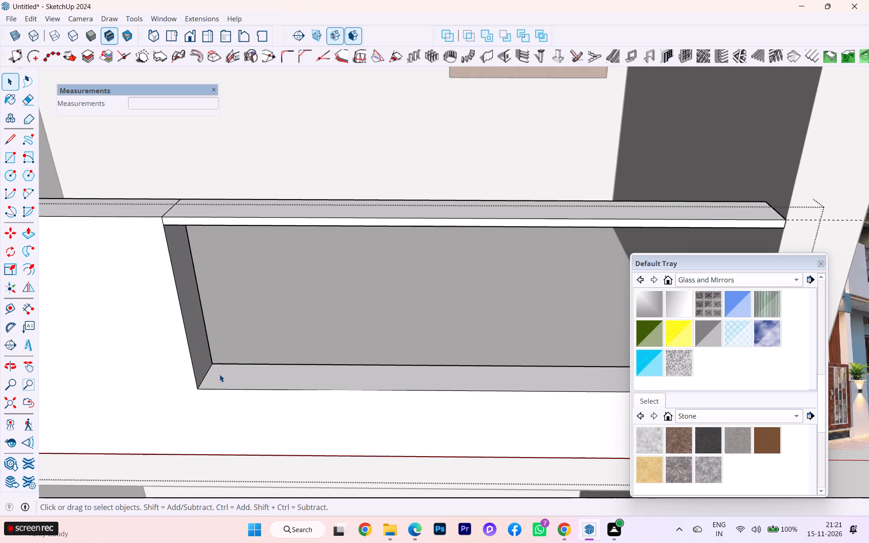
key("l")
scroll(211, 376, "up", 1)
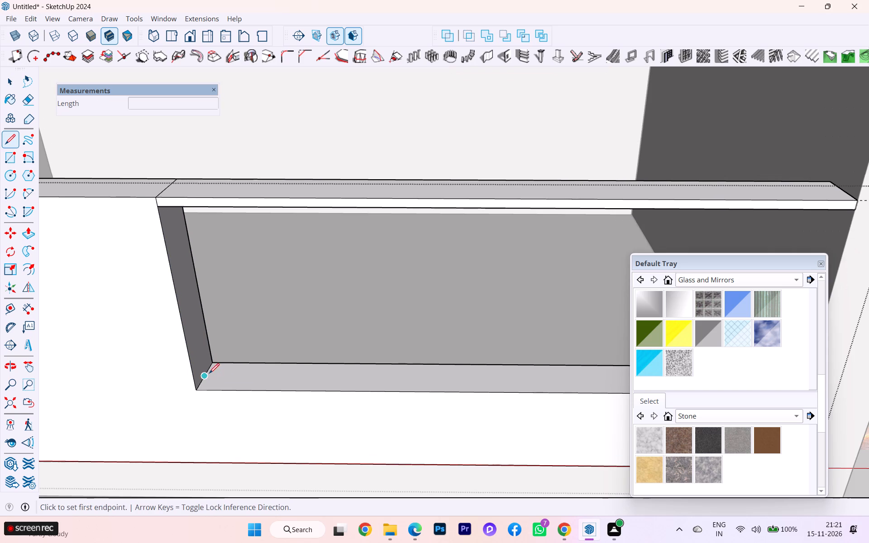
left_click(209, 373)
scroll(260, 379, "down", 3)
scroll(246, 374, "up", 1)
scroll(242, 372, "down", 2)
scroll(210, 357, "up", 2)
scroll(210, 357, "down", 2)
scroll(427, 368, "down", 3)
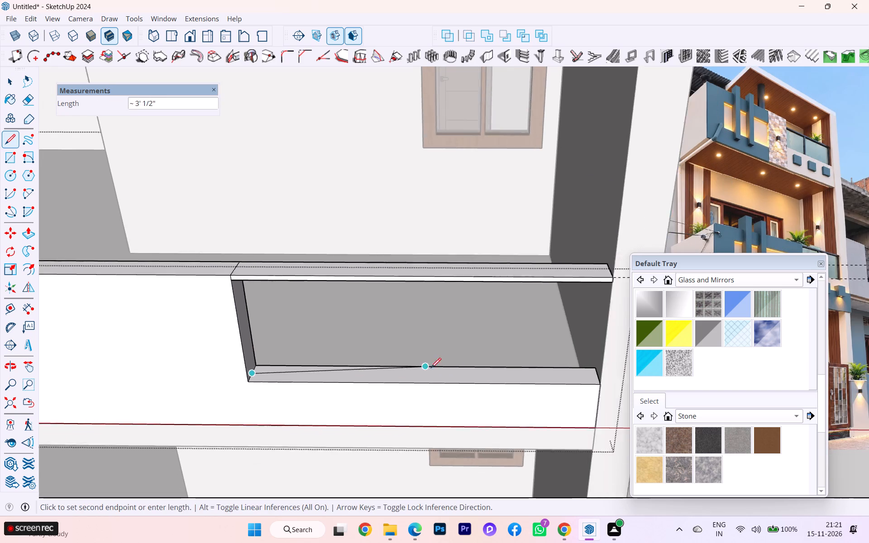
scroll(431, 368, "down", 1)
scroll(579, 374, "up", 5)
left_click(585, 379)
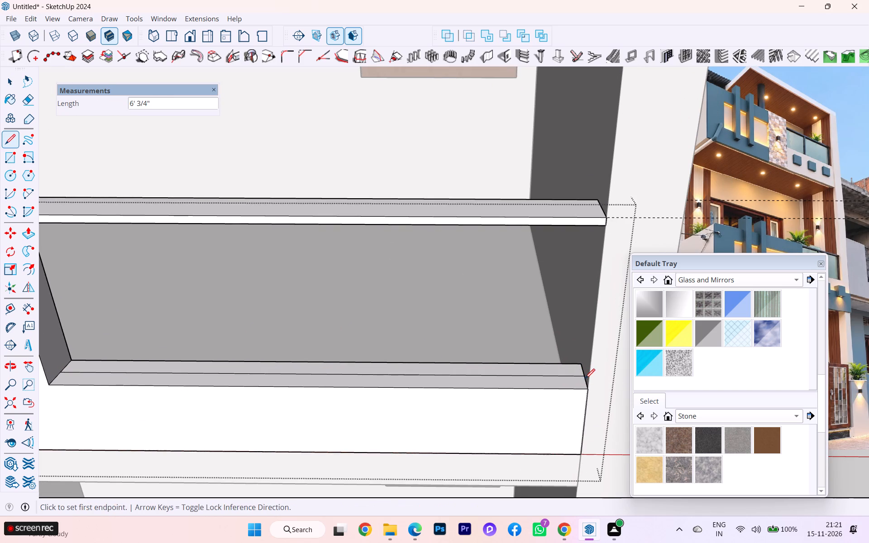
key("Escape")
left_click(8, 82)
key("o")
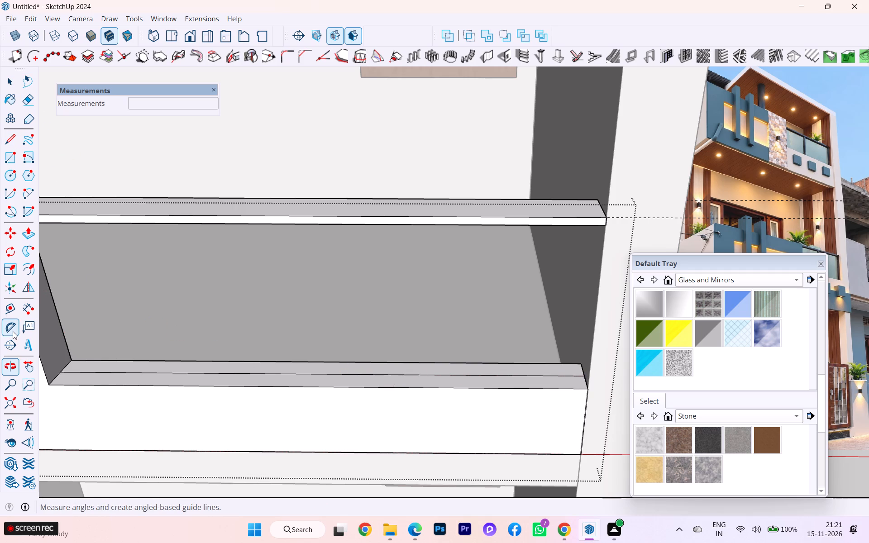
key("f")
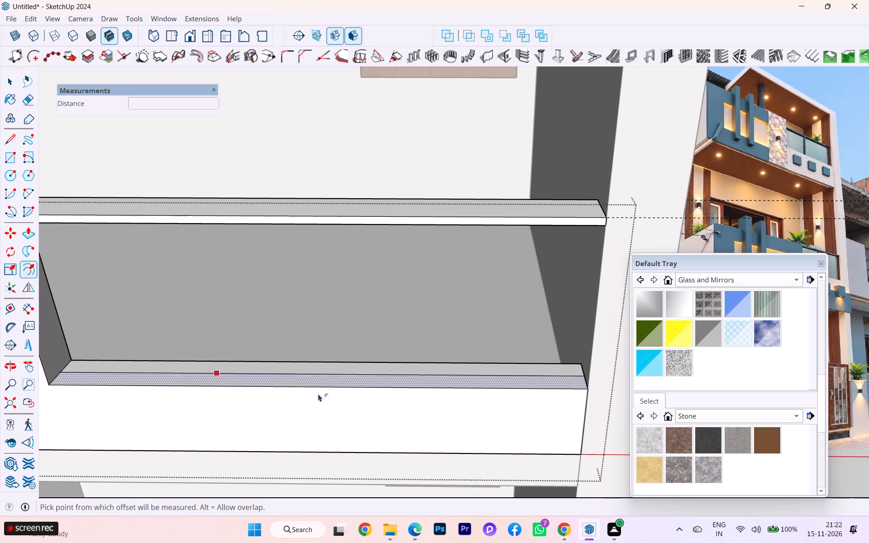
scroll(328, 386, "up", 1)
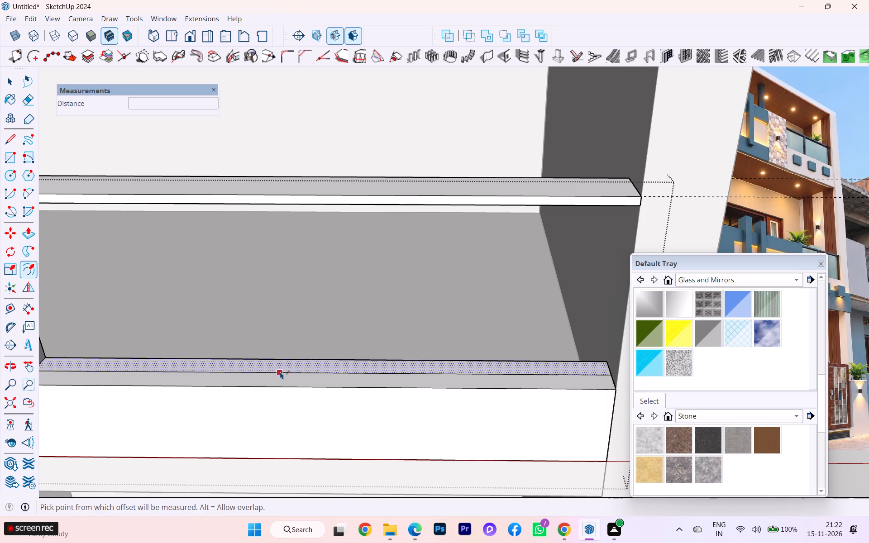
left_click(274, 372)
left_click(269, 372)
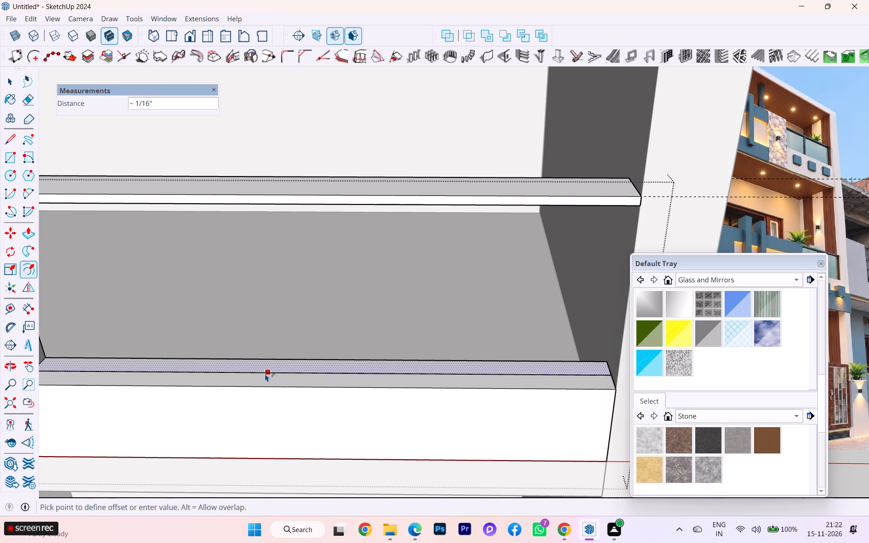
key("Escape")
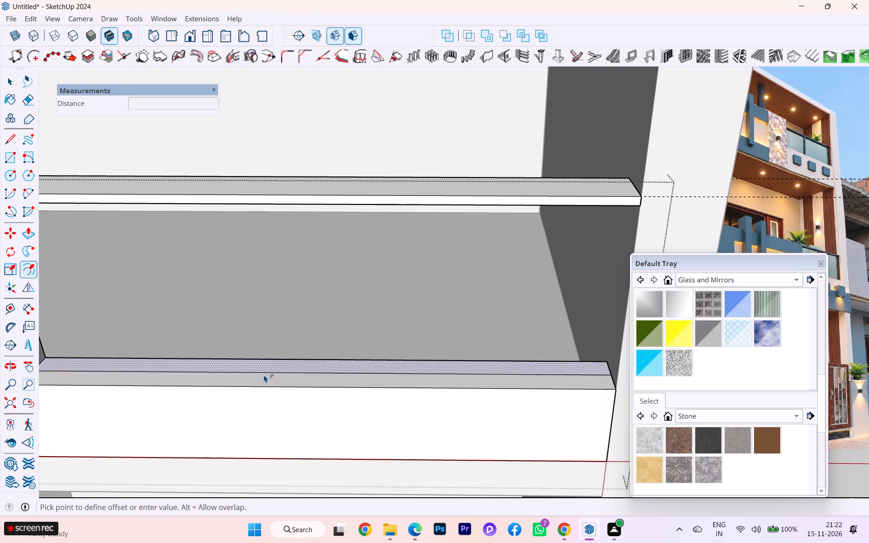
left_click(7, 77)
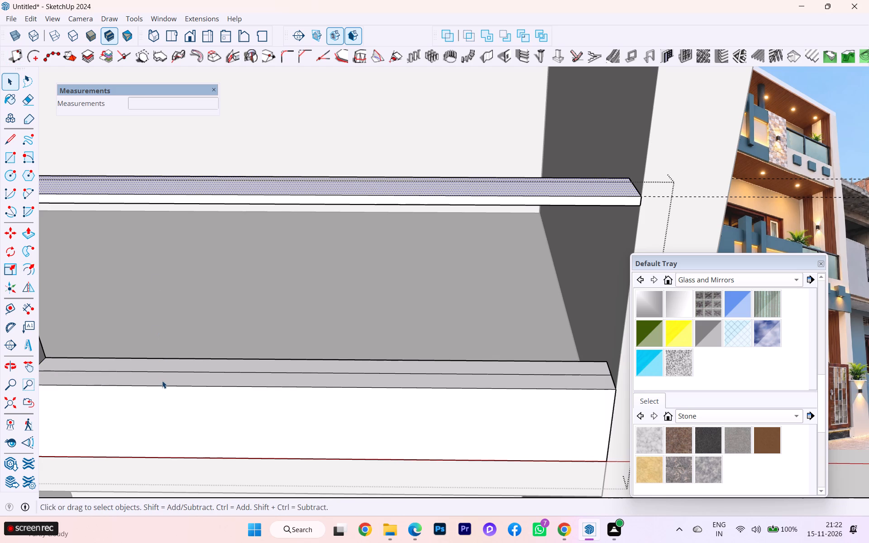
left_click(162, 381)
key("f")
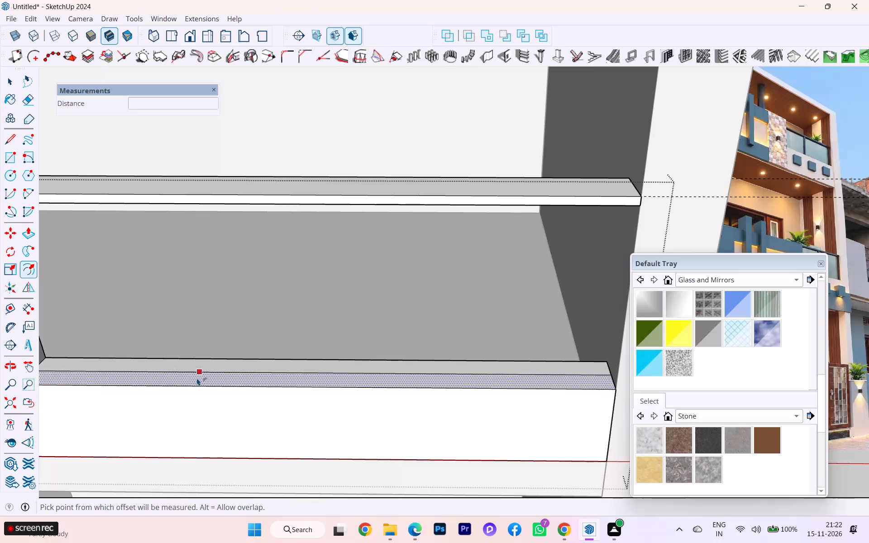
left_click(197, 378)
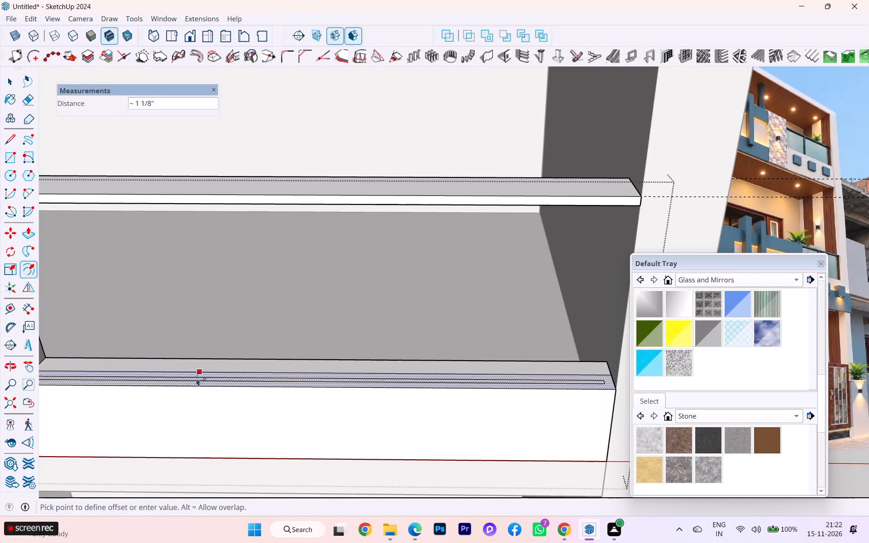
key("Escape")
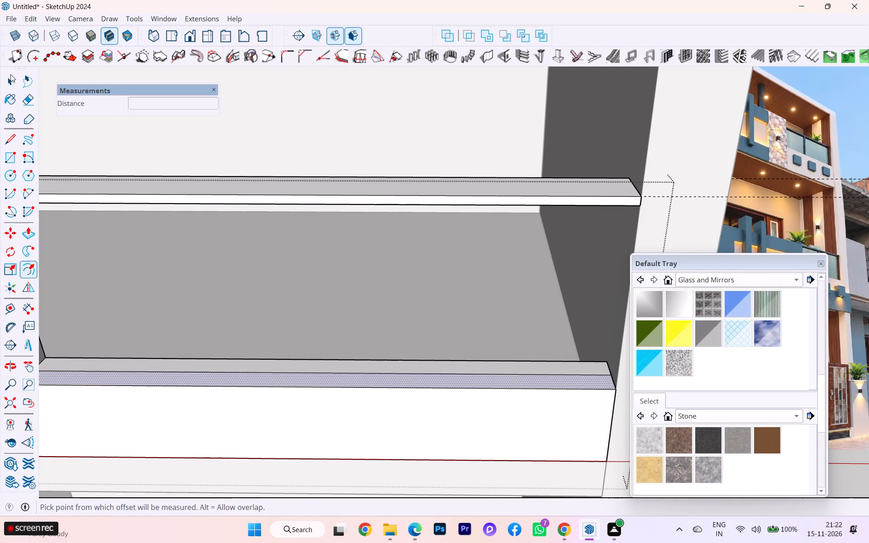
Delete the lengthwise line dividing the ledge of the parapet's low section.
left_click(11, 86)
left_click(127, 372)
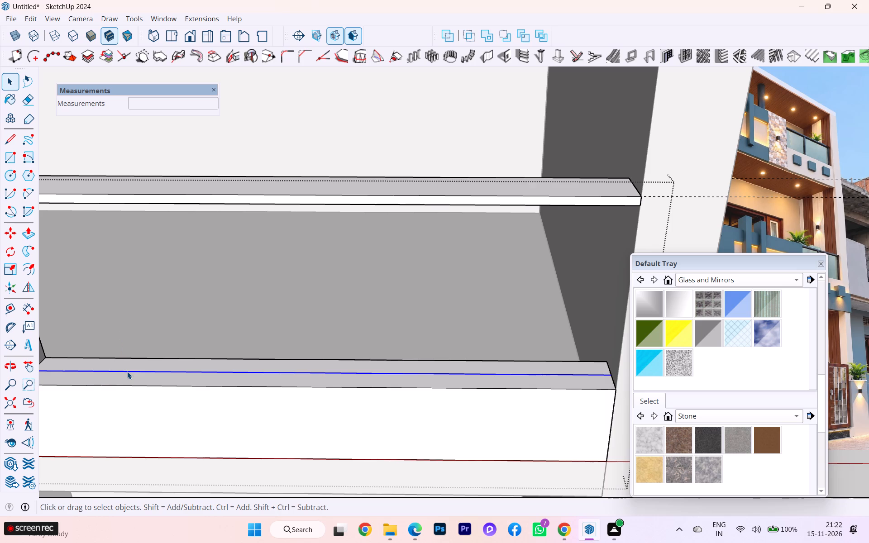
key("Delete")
Offset the outline of the low section's ledge inward about 2 9/16" to form a narrow strip for the railing panel.
scroll(234, 373, "down", 2)
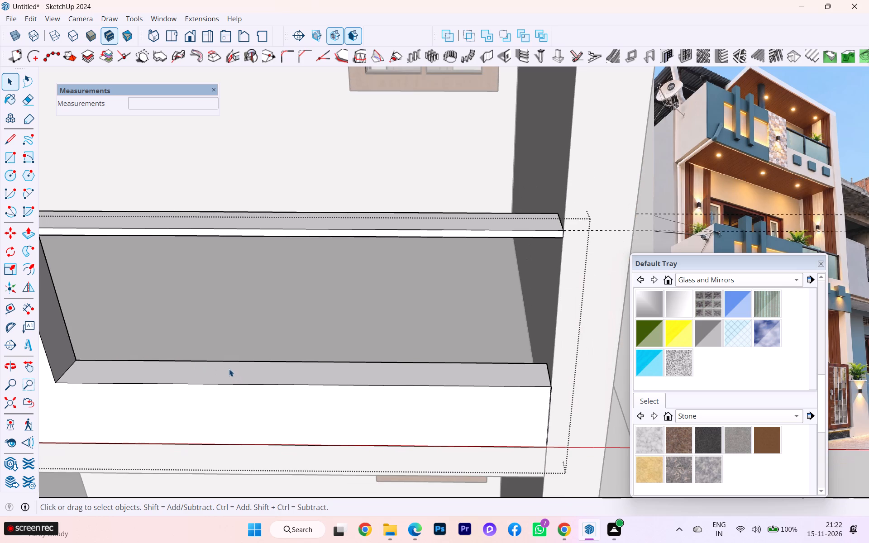
left_click(223, 369)
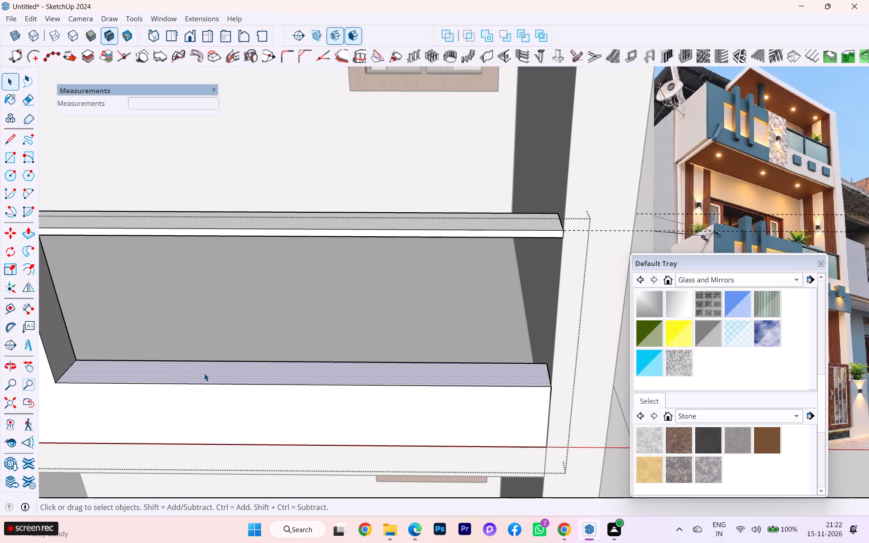
key("f")
left_click(190, 377)
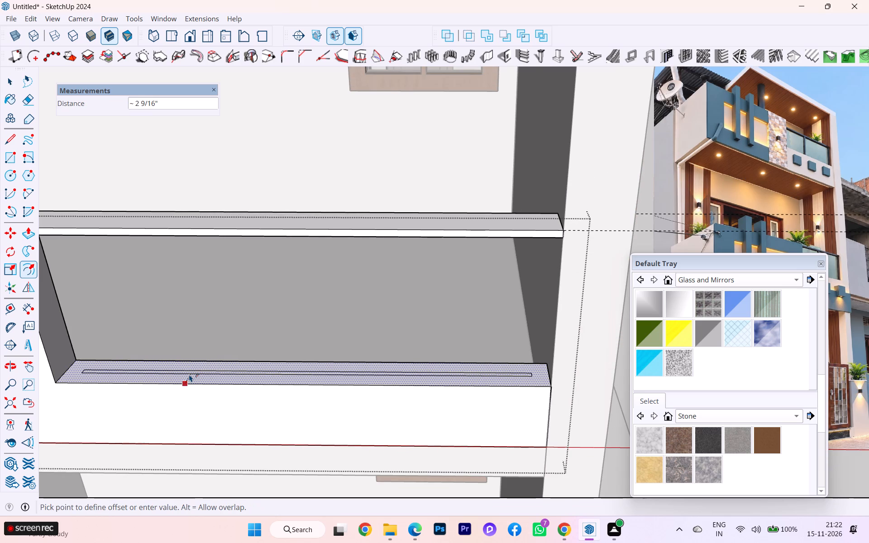
scroll(189, 374, "up", 1)
left_click(189, 374)
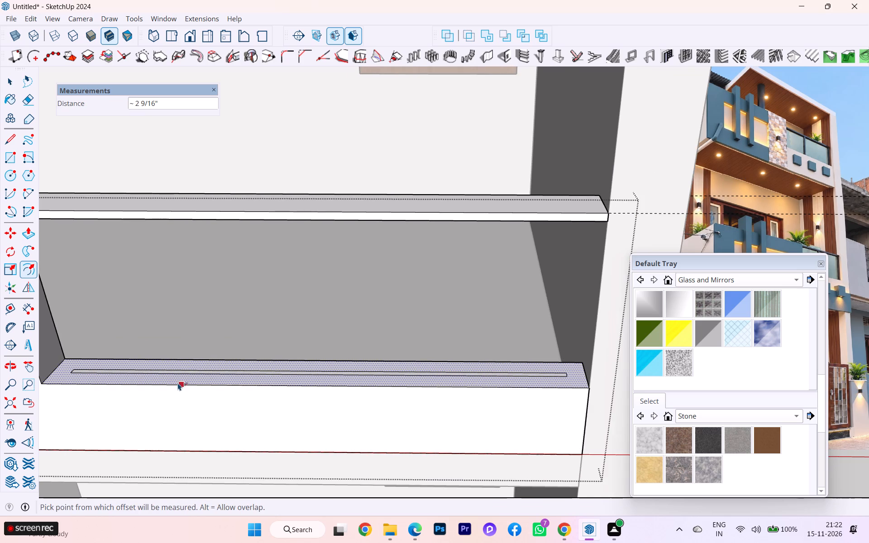
Push/Pull the narrow strip on the ledge up about 1' 11 5/8" to the top rail's underside to form the railing panel.
scroll(236, 394, "down", 2)
middle_click_drag(250, 378, 240, 401)
scroll(249, 378, "down", 1)
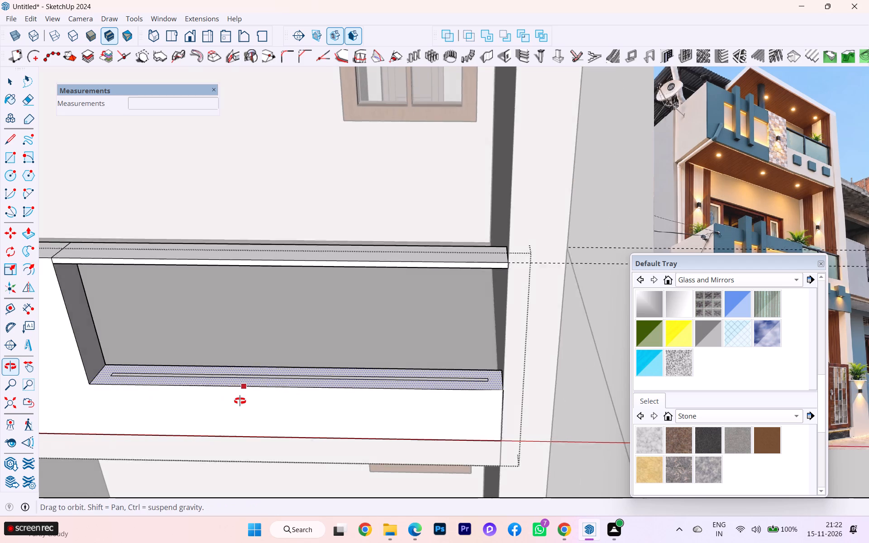
middle_click_drag(240, 401, 239, 426)
left_click(7, 88)
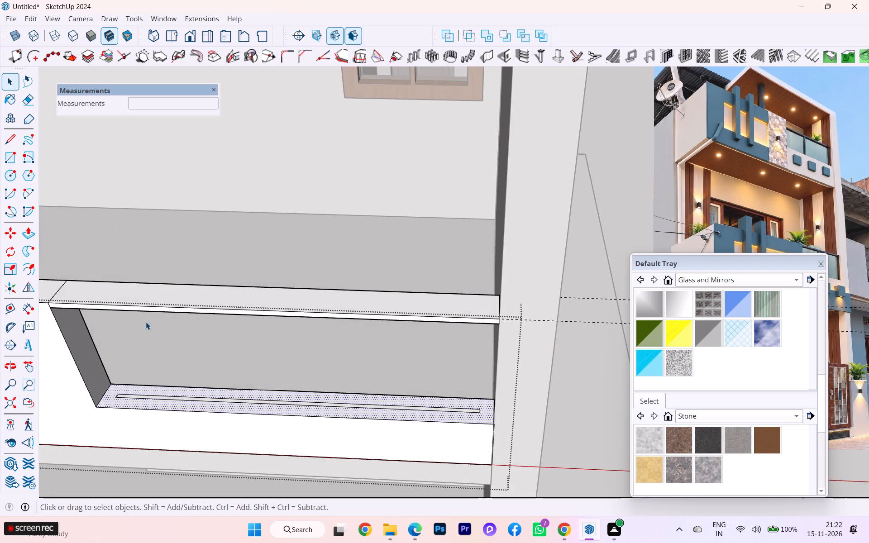
scroll(191, 408, "up", 3)
left_click(188, 400)
double_click(189, 396)
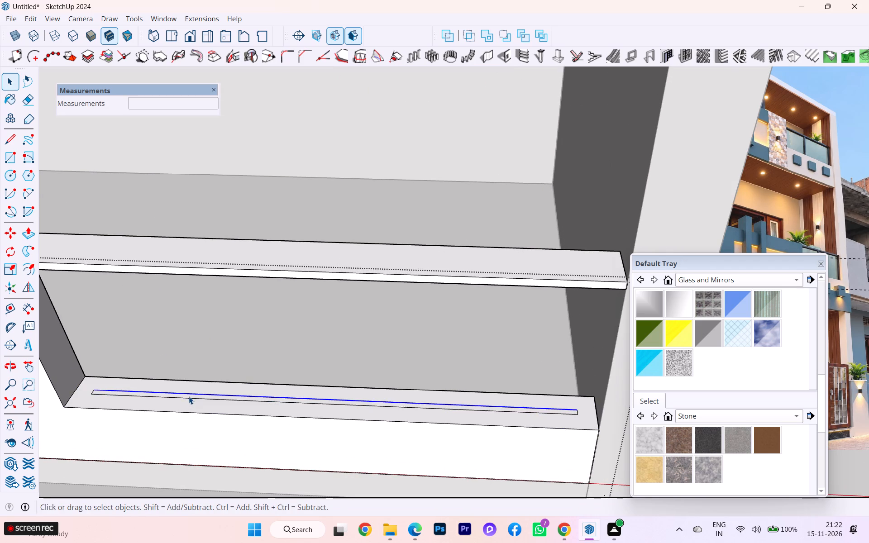
left_click(188, 397)
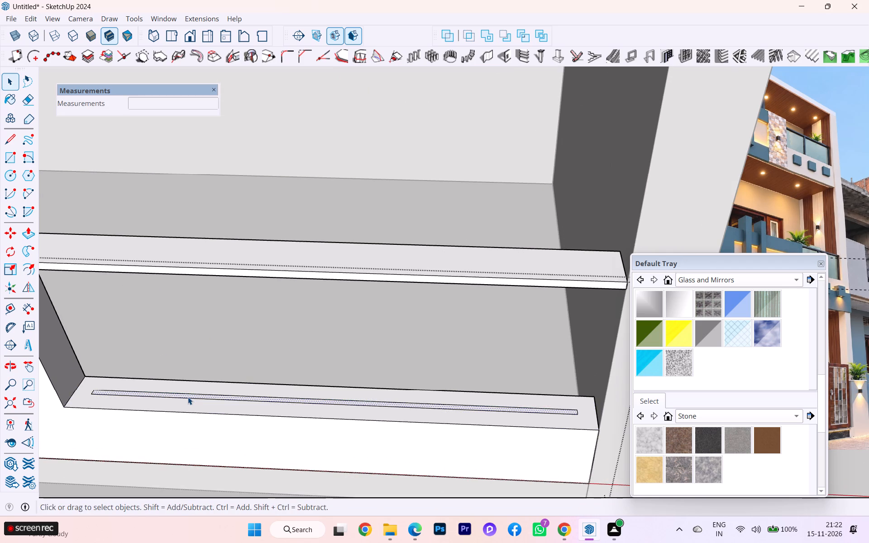
key("p")
left_click(188, 397)
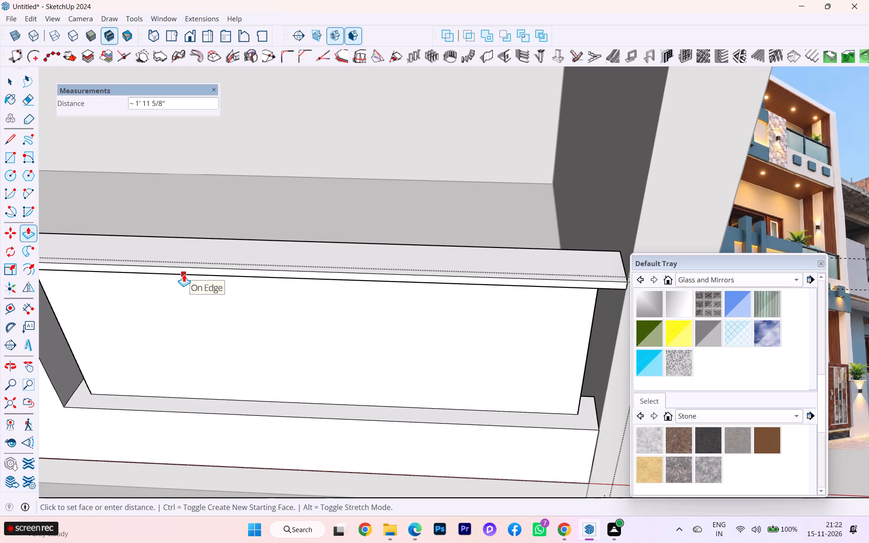
left_click(184, 274)
scroll(312, 312, "down", 2)
scroll(349, 332, "up", 1)
scroll(349, 332, "down", 1)
left_click(11, 77)
scroll(252, 171, "down", 3)
scroll(277, 189, "up", 1)
scroll(282, 192, "down", 1)
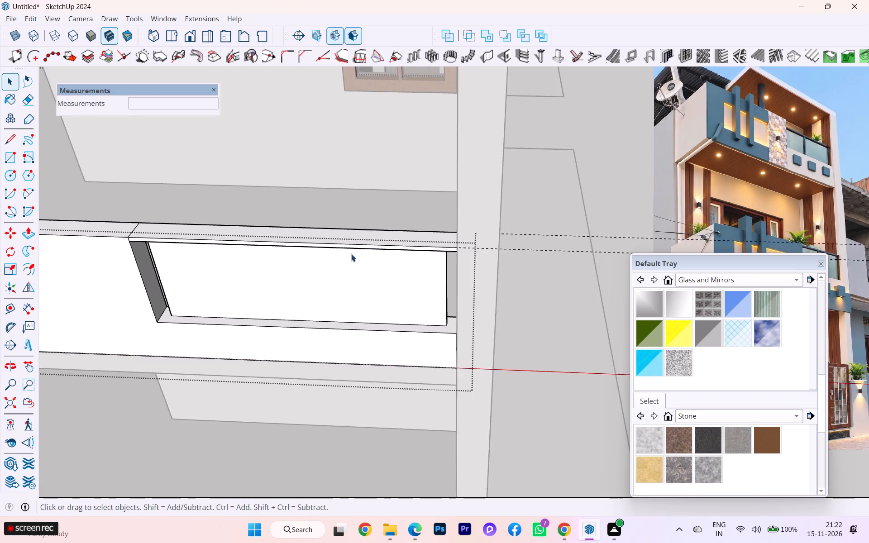
scroll(374, 276, "down", 1)
middle_click_drag(377, 277, 420, 262)
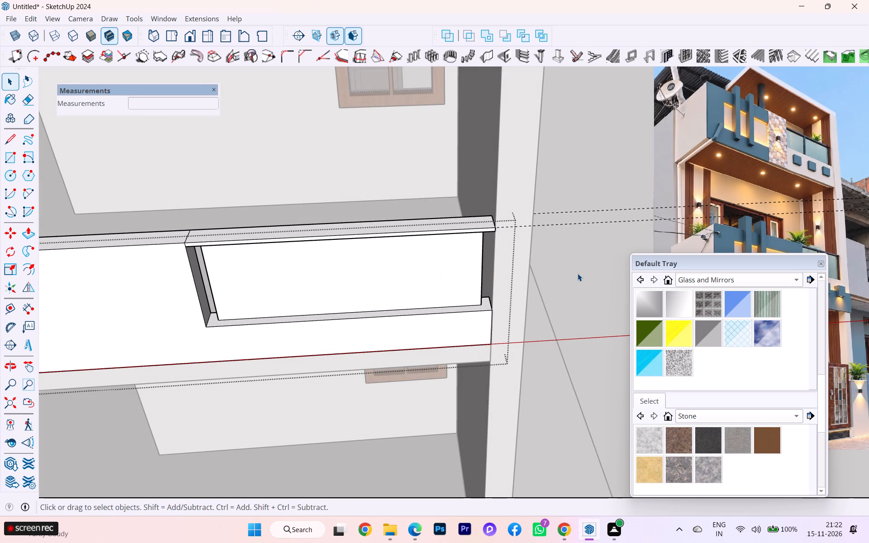
left_click(578, 273)
Open the parapet for editing and select the upper face of the top rail over the low section.
scroll(201, 293, "up", 3)
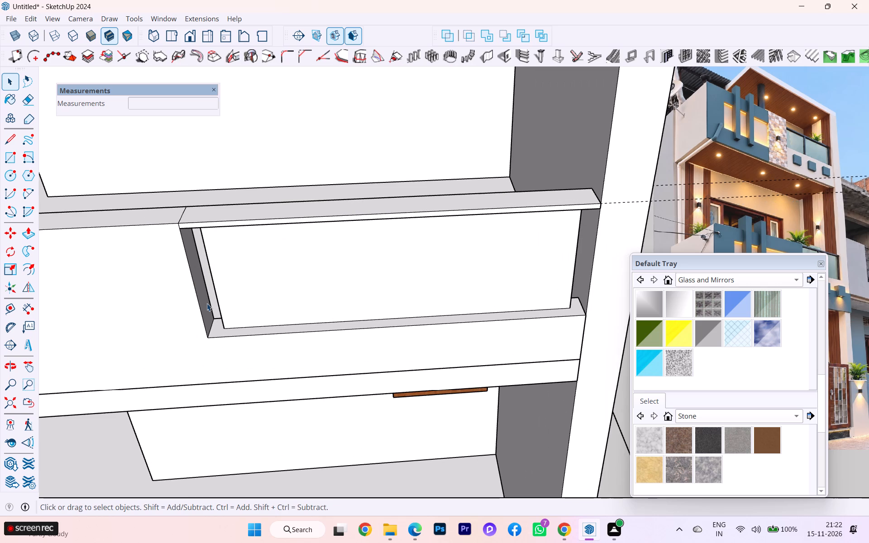
middle_click_drag(198, 220, 207, 169)
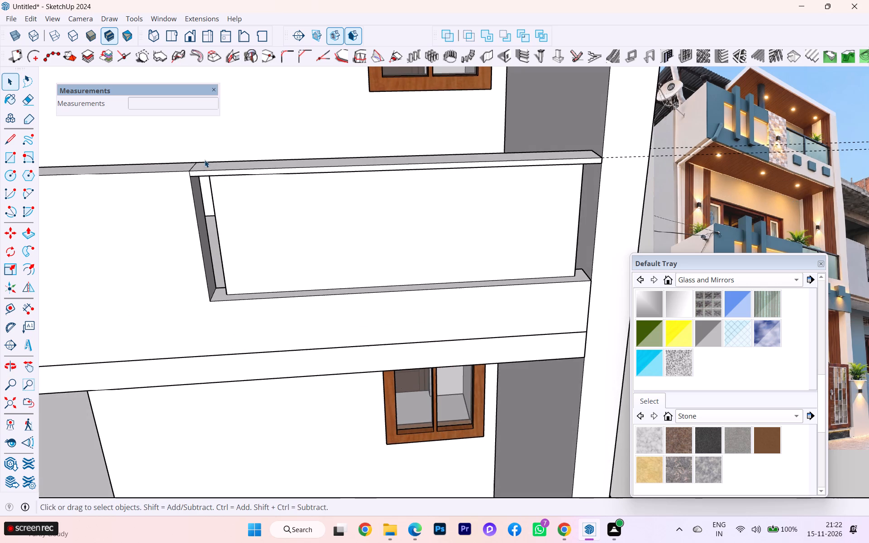
scroll(205, 168, "up", 1)
left_click(209, 171)
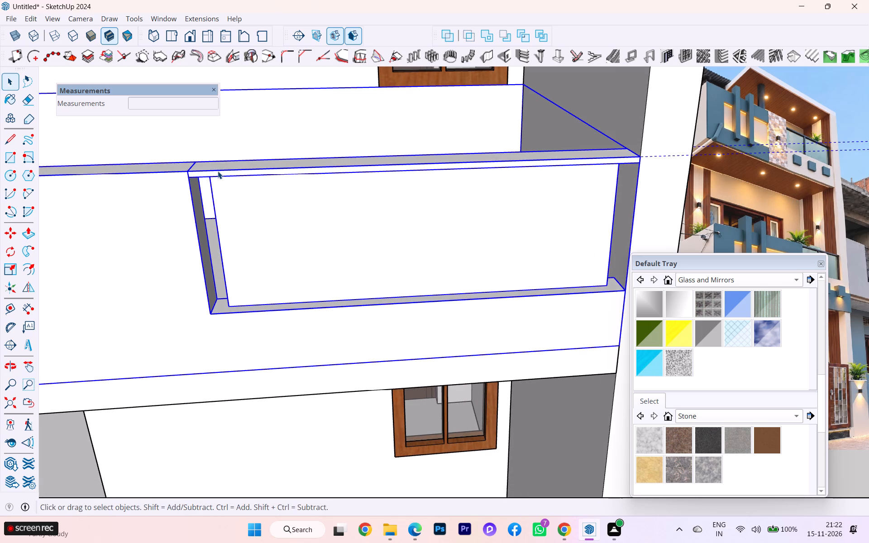
triple_click(218, 171)
left_click(220, 171)
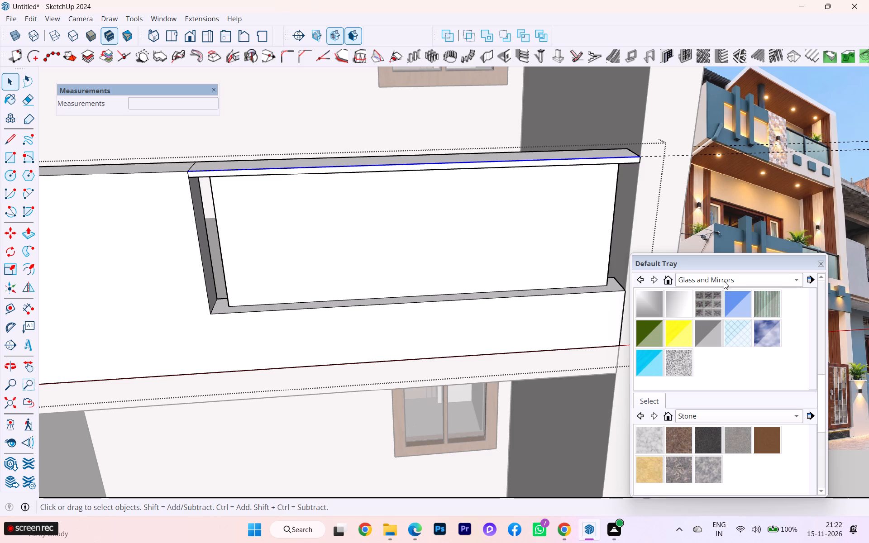
left_click(733, 414)
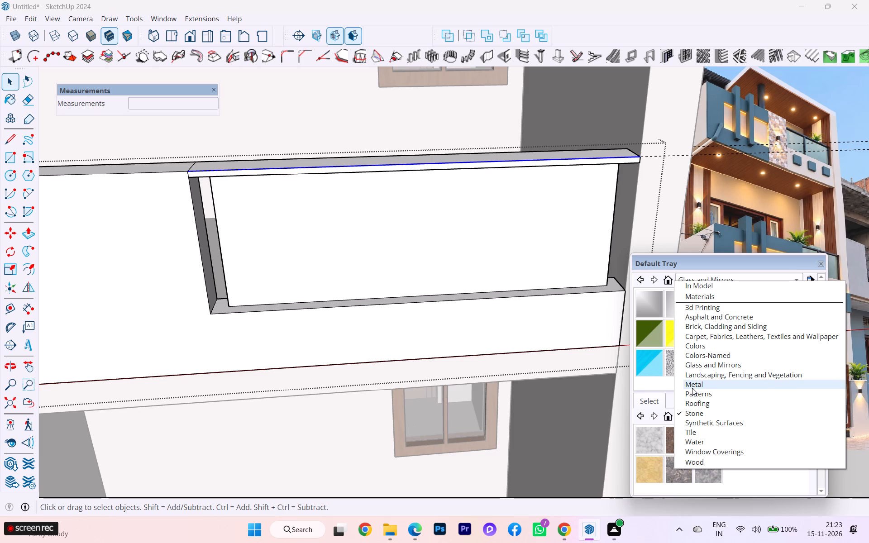
middle_click_drag(445, 218, 430, 264)
left_click(387, 212)
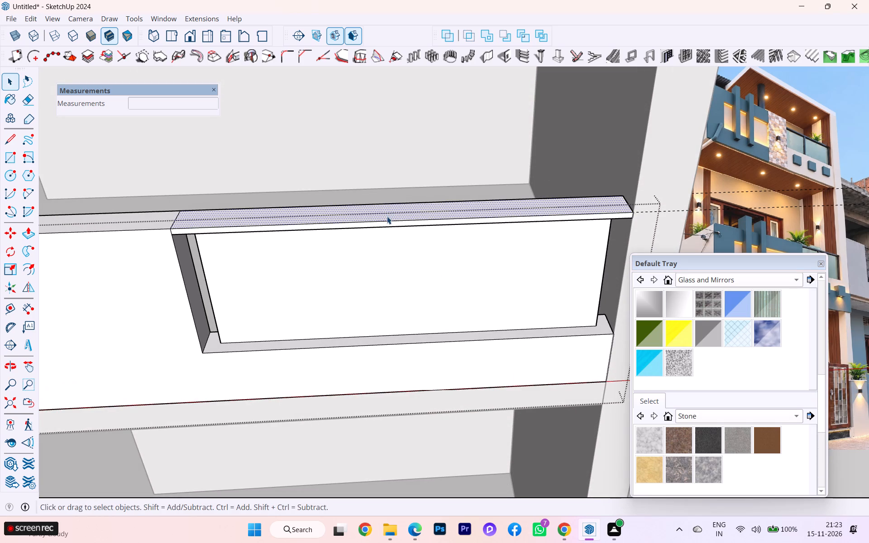
Look through the Wood materials for a finish for the top rail.
left_click(705, 414)
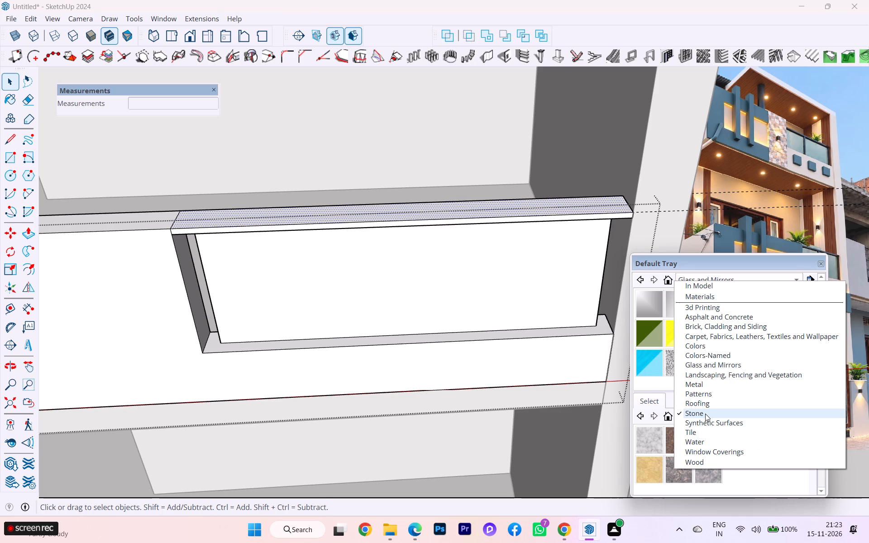
left_click(697, 460)
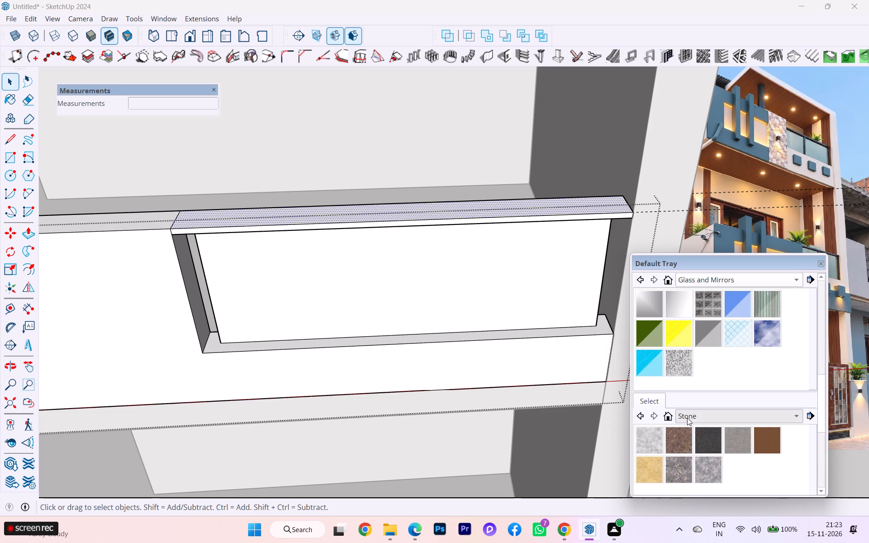
scroll(722, 445, "down", 2)
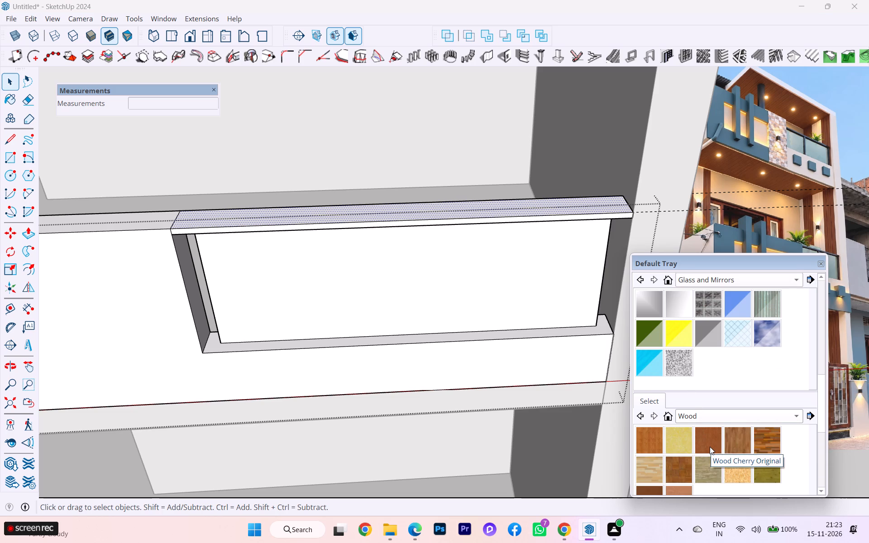
scroll(695, 447, "down", 6)
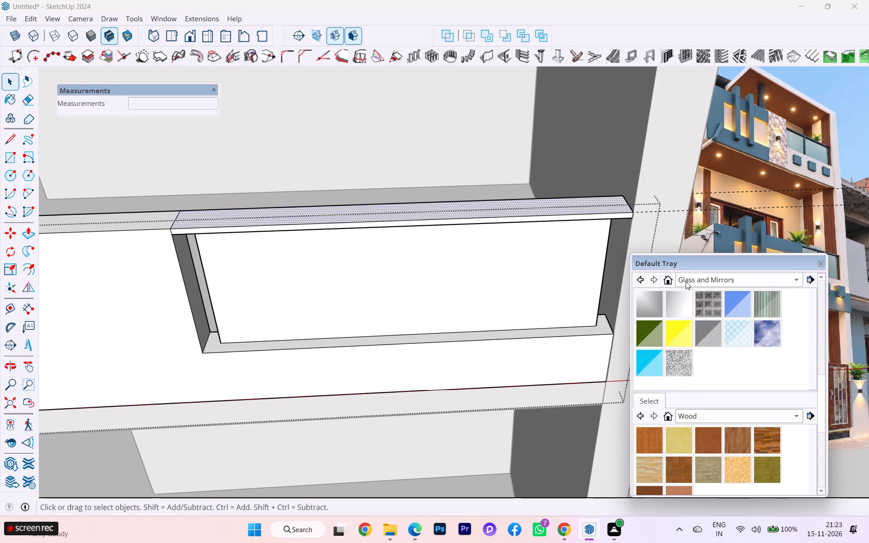
left_click_drag(692, 267, 697, 242)
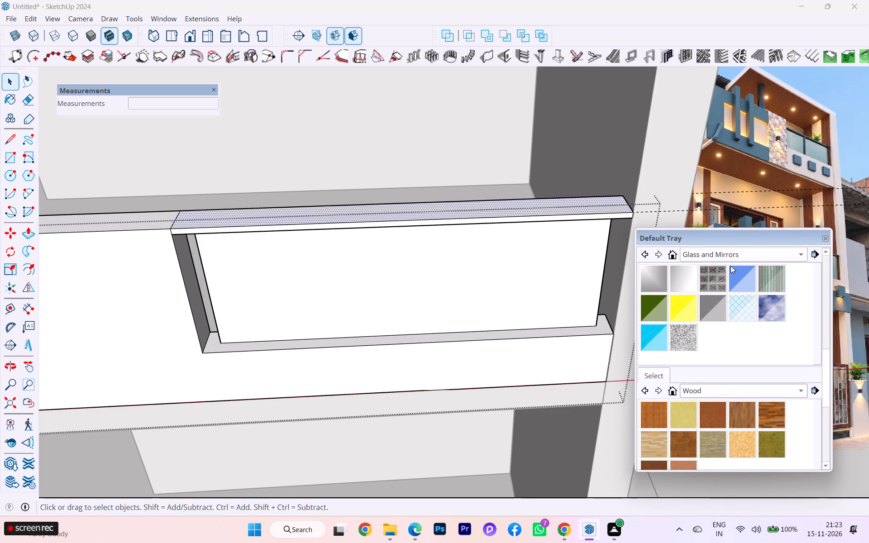
Paint the top rail's upper and front faces with the near-black charcoal colour from the Colors-Named collection.
left_click(723, 390)
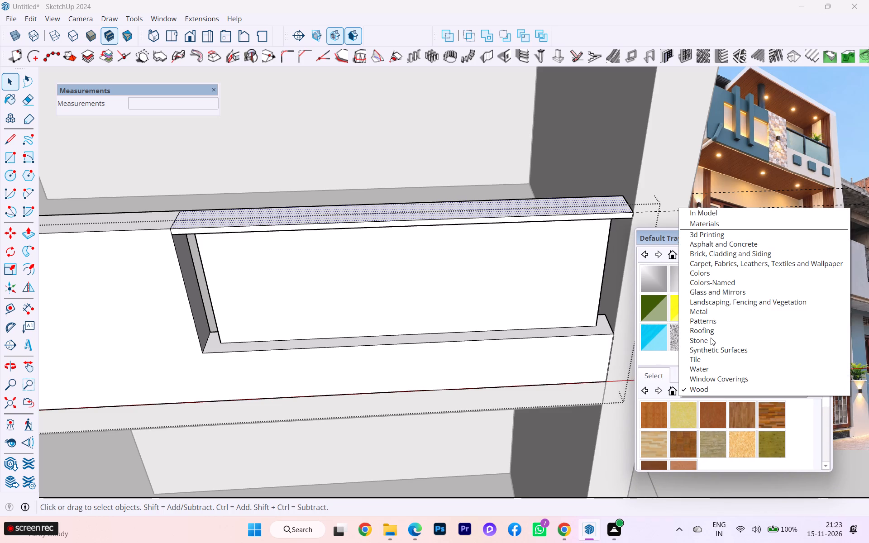
left_click(698, 286)
scroll(709, 382, "down", 1)
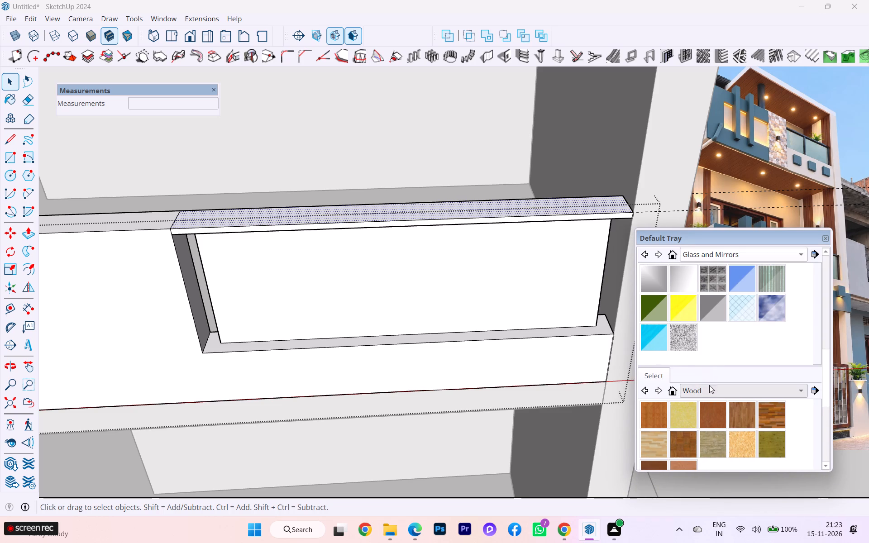
scroll(709, 386, "down", 11)
scroll(709, 407, "up", 6)
scroll(709, 408, "down", 6)
scroll(710, 410, "up", 1)
scroll(710, 410, "down", 9)
scroll(702, 430, "up", 1)
scroll(702, 431, "down", 2)
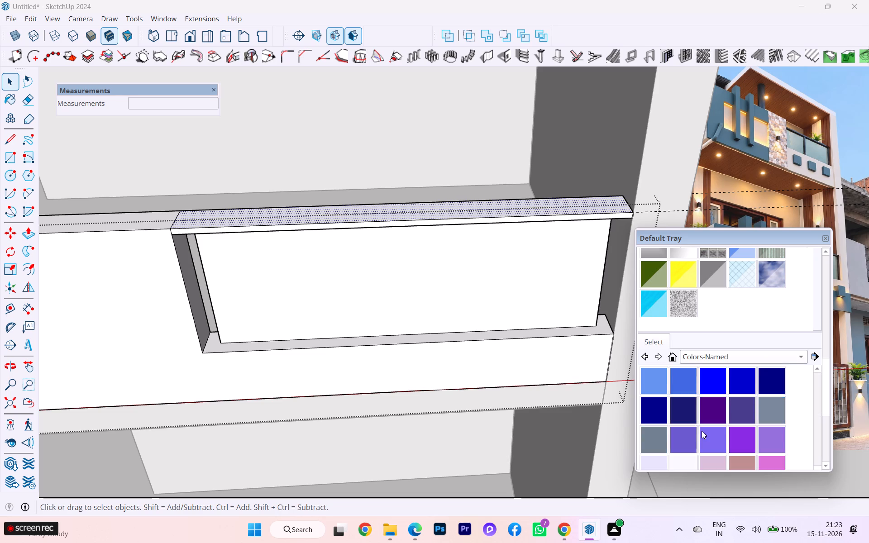
scroll(702, 431, "down", 3)
scroll(702, 431, "up", 1)
scroll(702, 431, "down", 5)
scroll(702, 429, "up", 1)
scroll(702, 429, "down", 6)
scroll(702, 429, "up", 1)
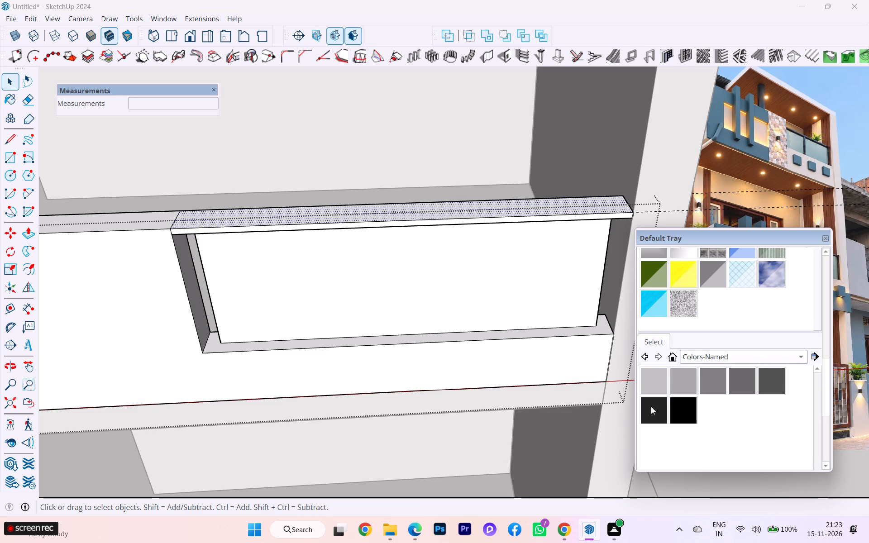
left_click(651, 406)
left_click(489, 214)
left_click(464, 222)
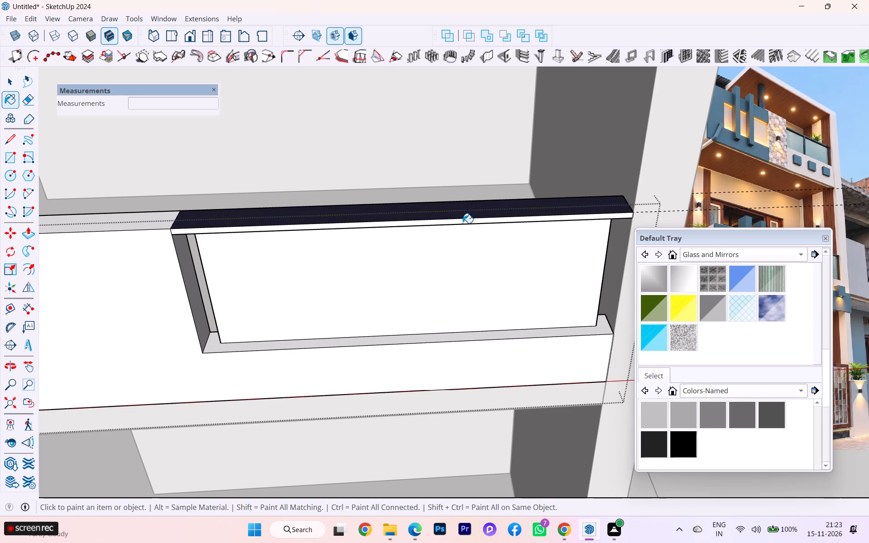
scroll(340, 273, "down", 1)
middle_click_drag(349, 266, 380, 253)
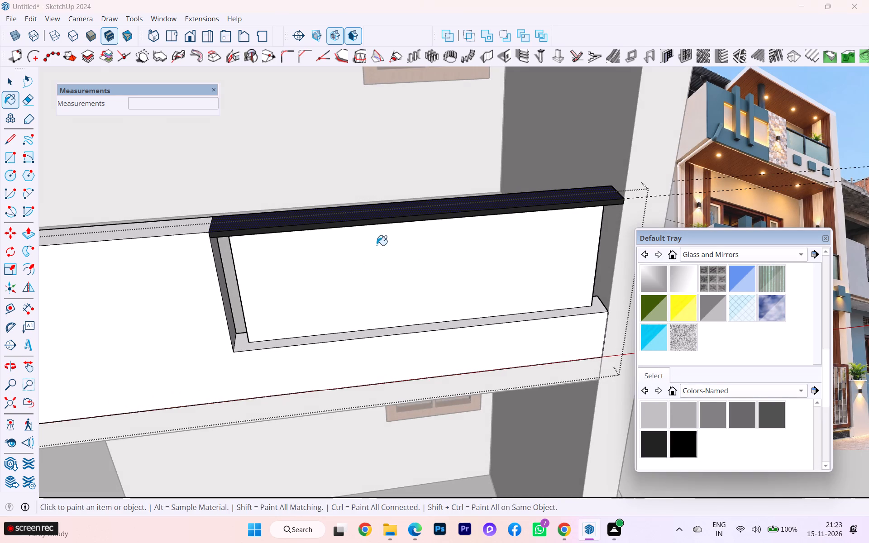
left_click(14, 81)
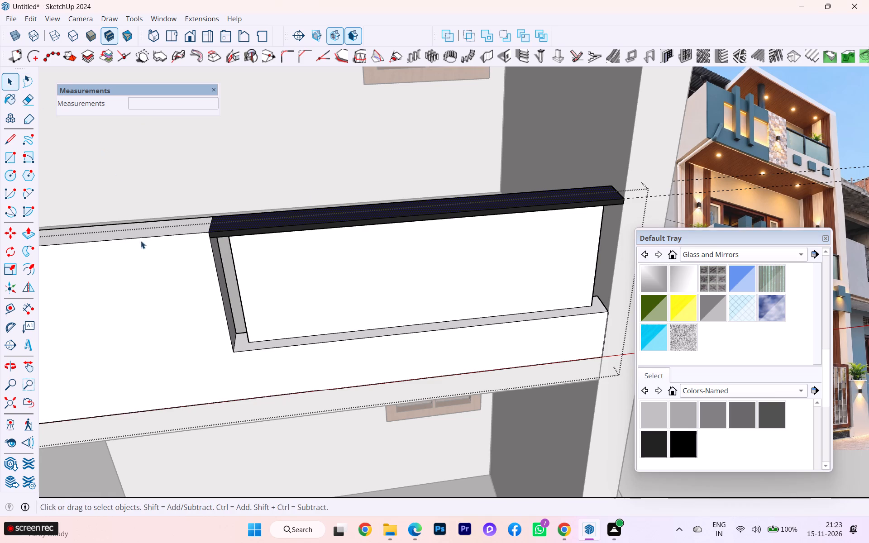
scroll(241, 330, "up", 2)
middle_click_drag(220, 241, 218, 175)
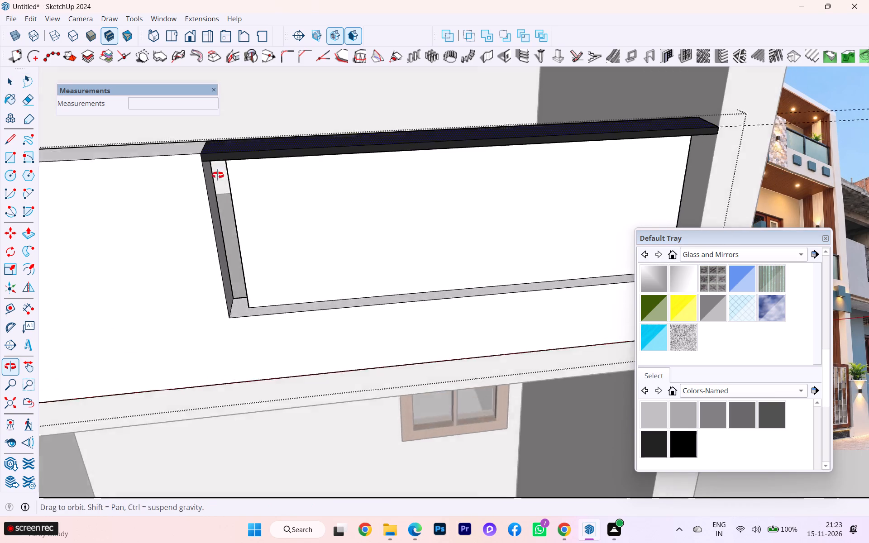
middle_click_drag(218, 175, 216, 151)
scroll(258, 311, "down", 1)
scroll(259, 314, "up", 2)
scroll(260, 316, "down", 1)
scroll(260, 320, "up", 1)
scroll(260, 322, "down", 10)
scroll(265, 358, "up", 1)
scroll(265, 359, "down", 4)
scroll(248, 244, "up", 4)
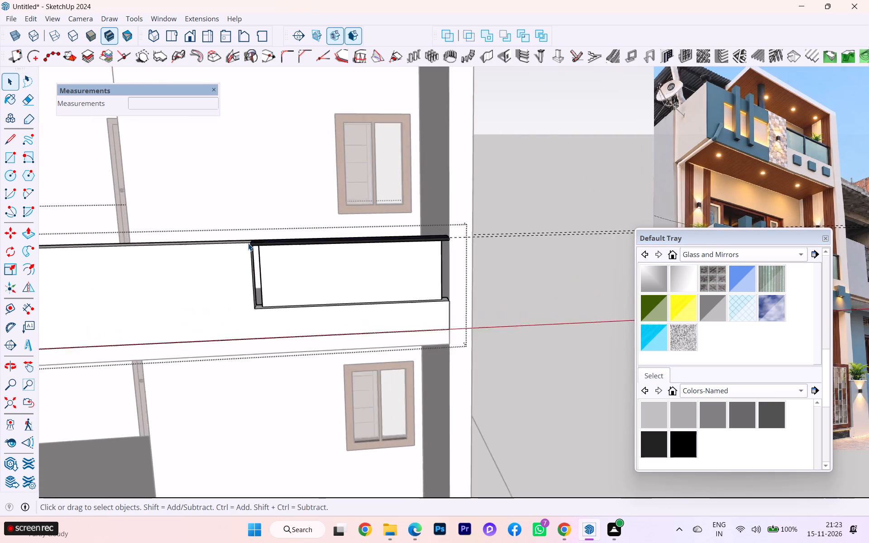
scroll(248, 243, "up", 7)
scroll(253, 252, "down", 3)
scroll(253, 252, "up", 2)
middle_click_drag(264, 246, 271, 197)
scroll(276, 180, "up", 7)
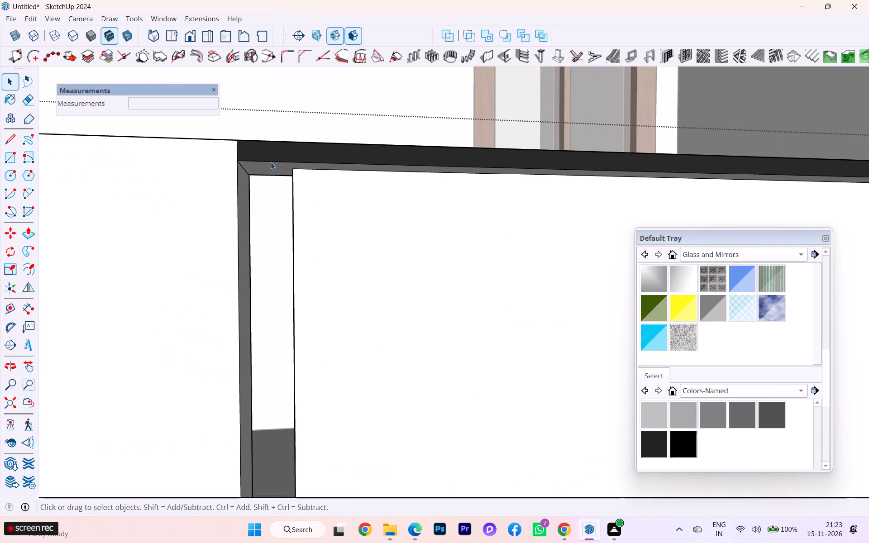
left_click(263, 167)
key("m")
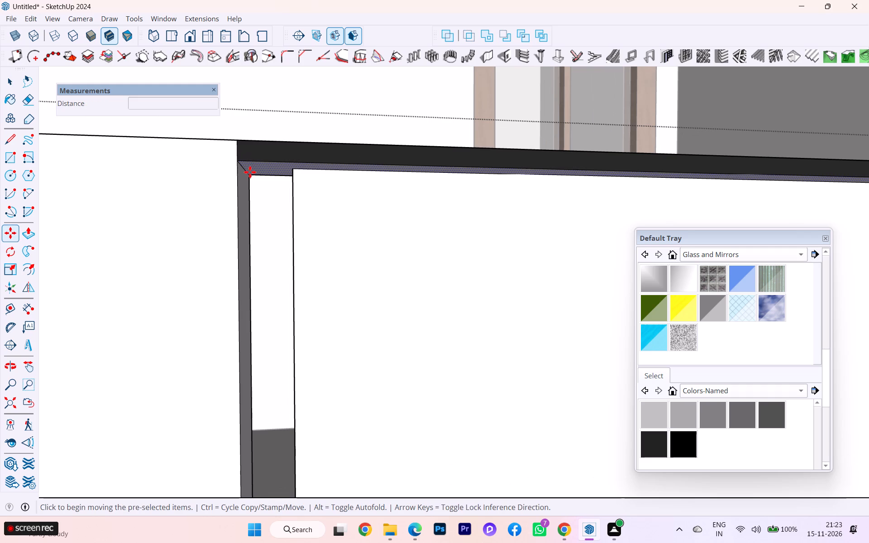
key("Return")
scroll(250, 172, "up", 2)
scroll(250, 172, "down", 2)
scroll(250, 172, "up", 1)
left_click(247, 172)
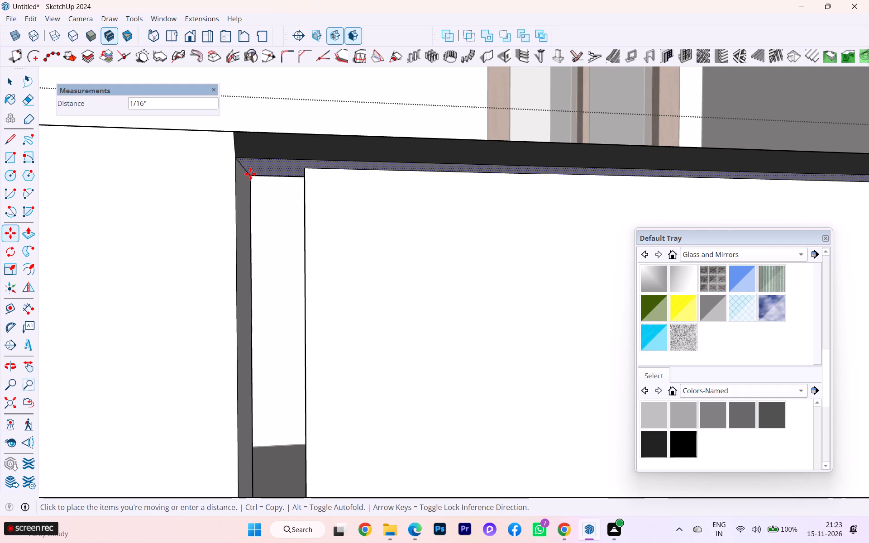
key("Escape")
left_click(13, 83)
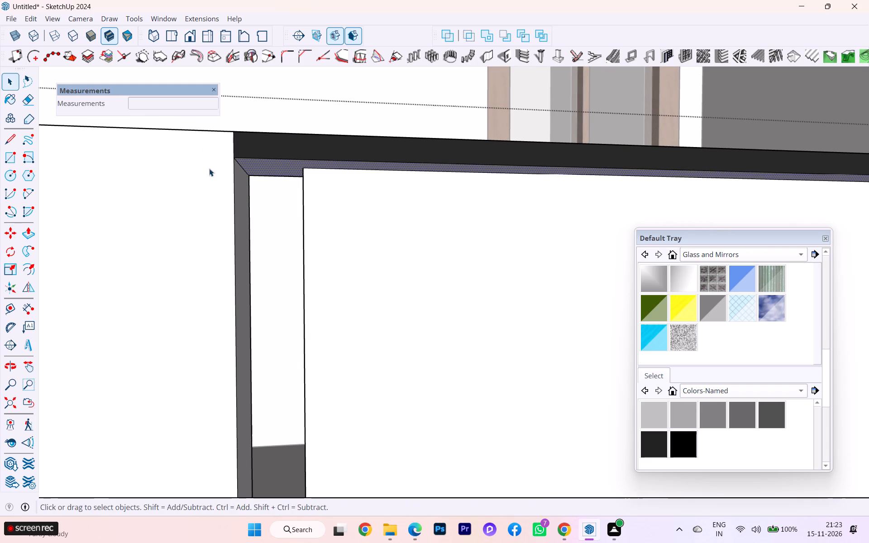
Copy the diagonal corner edge on the top rail's underside about 1 3/16" along the rail to outline a post.
left_click(246, 168)
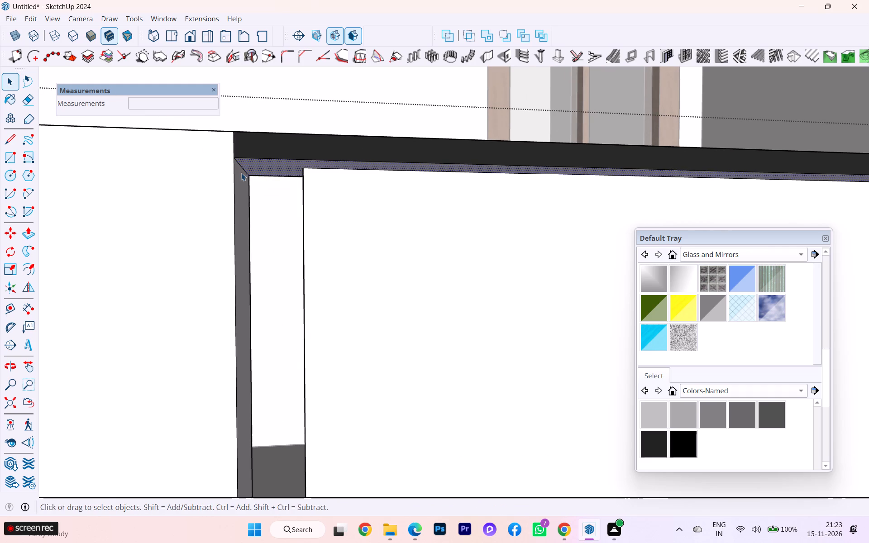
left_click(245, 171)
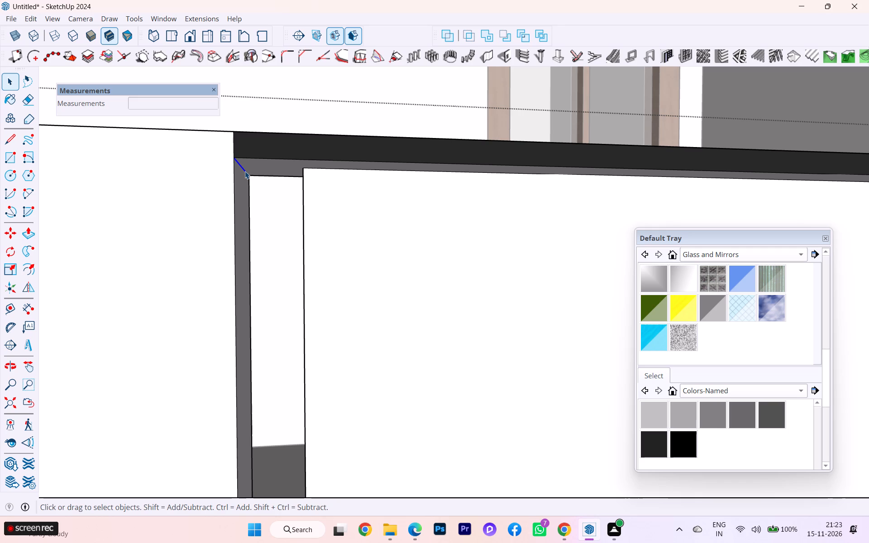
key("m")
key("Return")
left_click(244, 171)
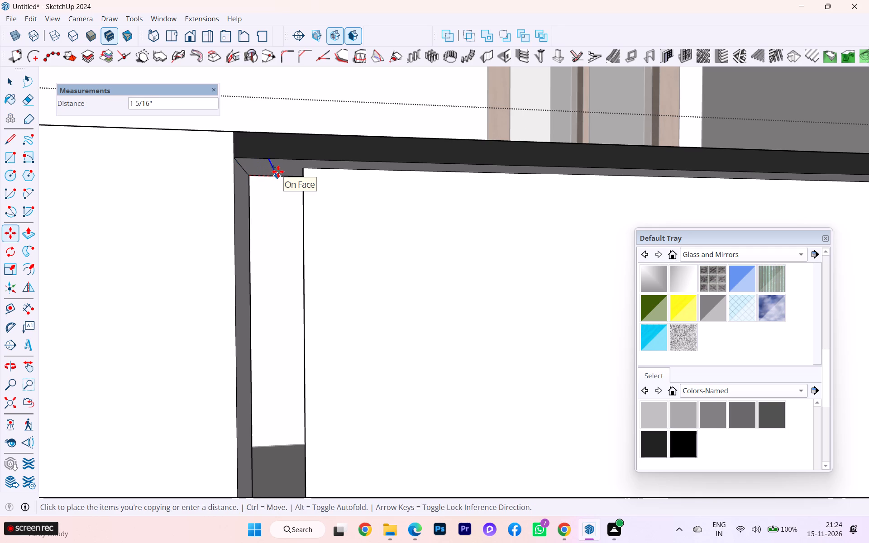
key("Right")
scroll(278, 171, "up", 2)
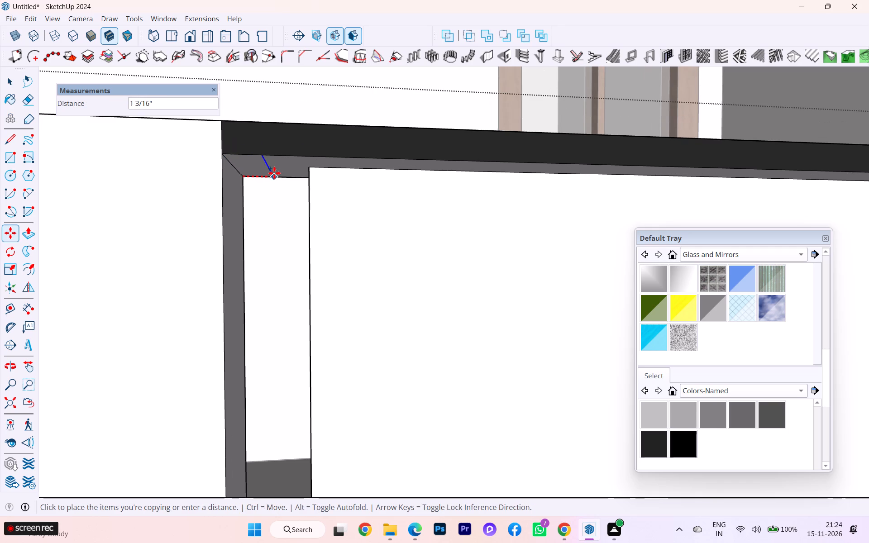
left_click(274, 173)
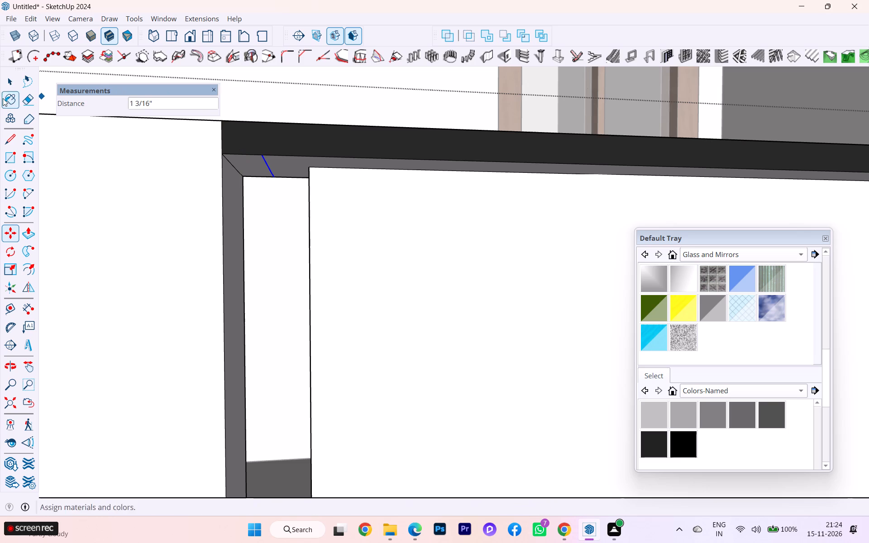
Push/Pull the small corner face under the top rail down about 1' 11 5/8" to the ledge to form the end post.
left_click(10, 81)
left_click(253, 168)
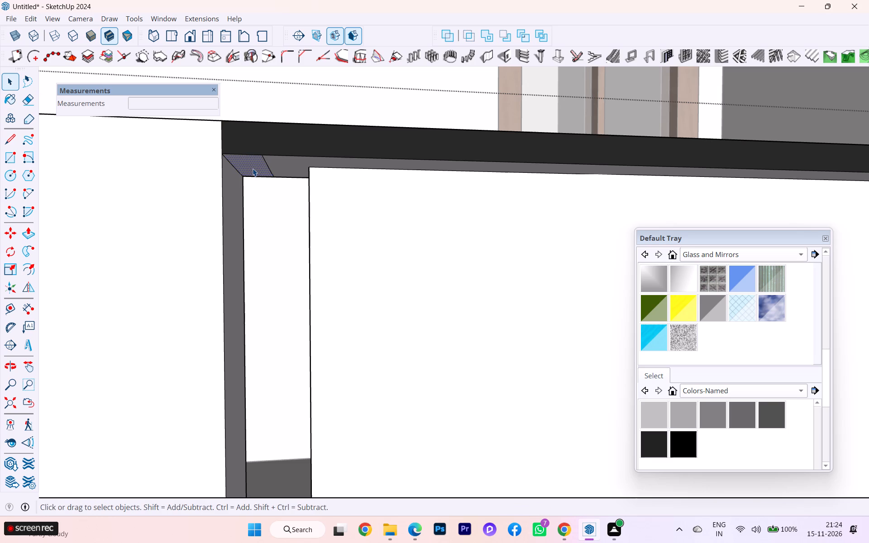
key("p")
left_click(253, 168)
scroll(251, 207, "down", 2)
scroll(250, 206, "up", 1)
scroll(248, 194, "down", 2)
scroll(248, 194, "up", 3)
scroll(248, 194, "down", 6)
scroll(242, 186, "up", 1)
scroll(241, 186, "down", 2)
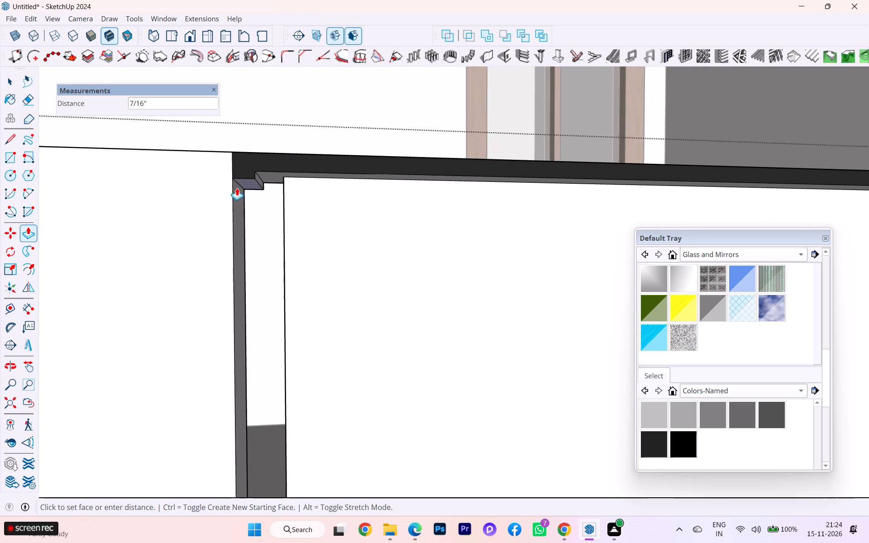
scroll(237, 188, "down", 2)
scroll(236, 189, "up", 1)
scroll(236, 189, "down", 9)
scroll(234, 188, "up", 2)
scroll(234, 188, "down", 2)
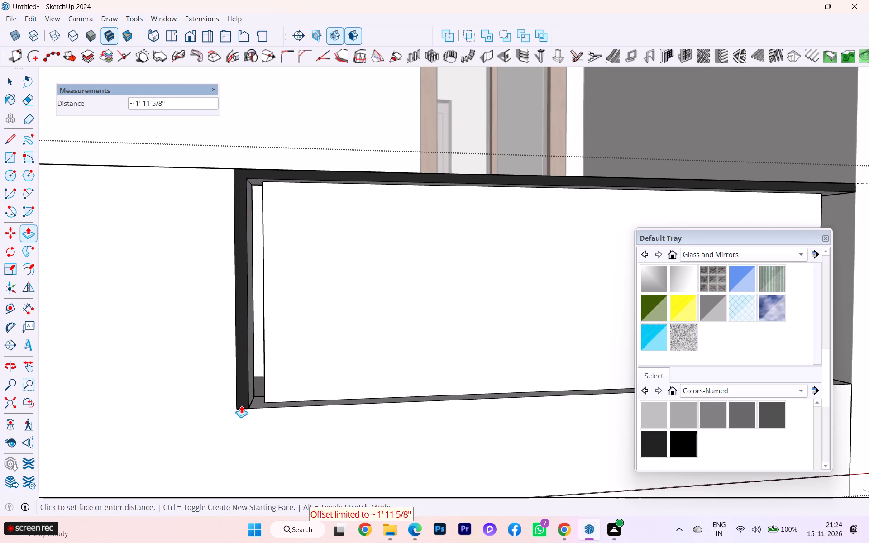
left_click(241, 405)
Examine the new end post and the opposite end of the railing opening from several angles.
scroll(213, 275, "down", 3)
middle_click_drag(268, 240, 207, 257)
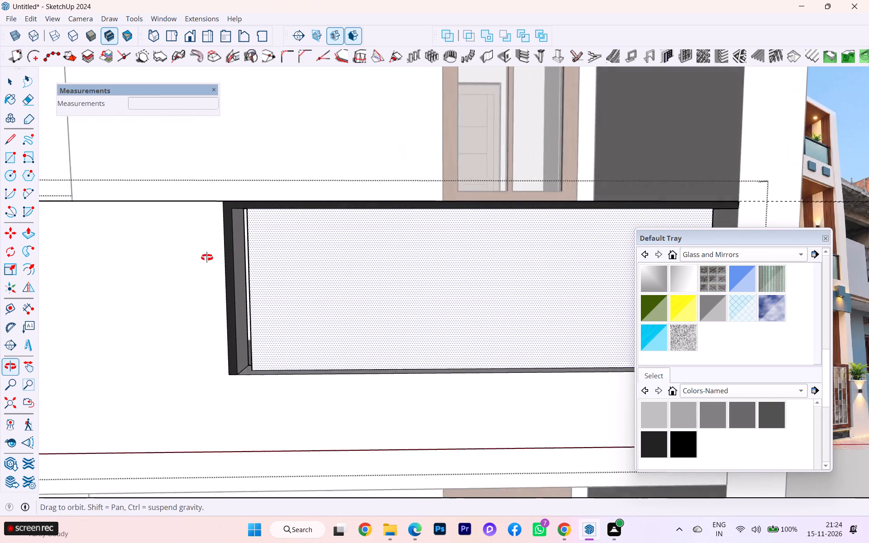
middle_click_drag(207, 257, 203, 257)
scroll(251, 249, "up", 3)
scroll(240, 235, "down", 3)
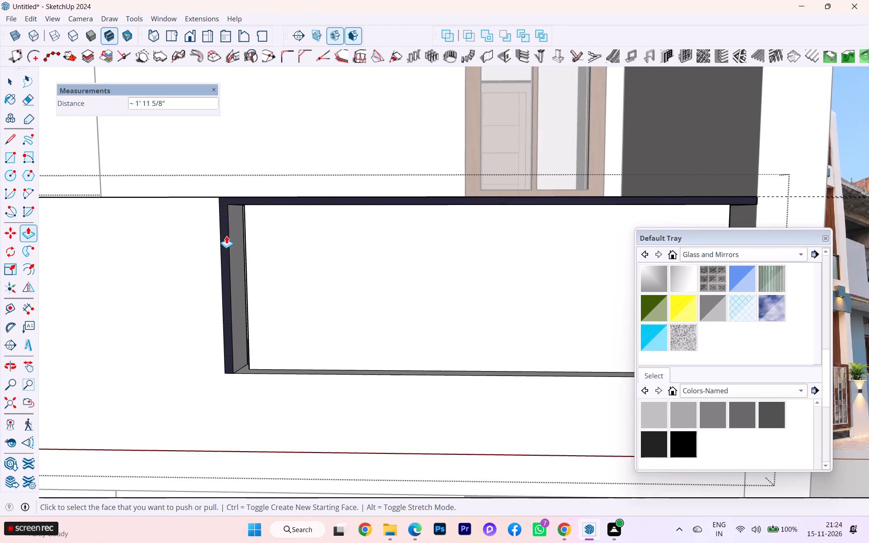
scroll(226, 236, "down", 1)
middle_click_drag(229, 242, 153, 244)
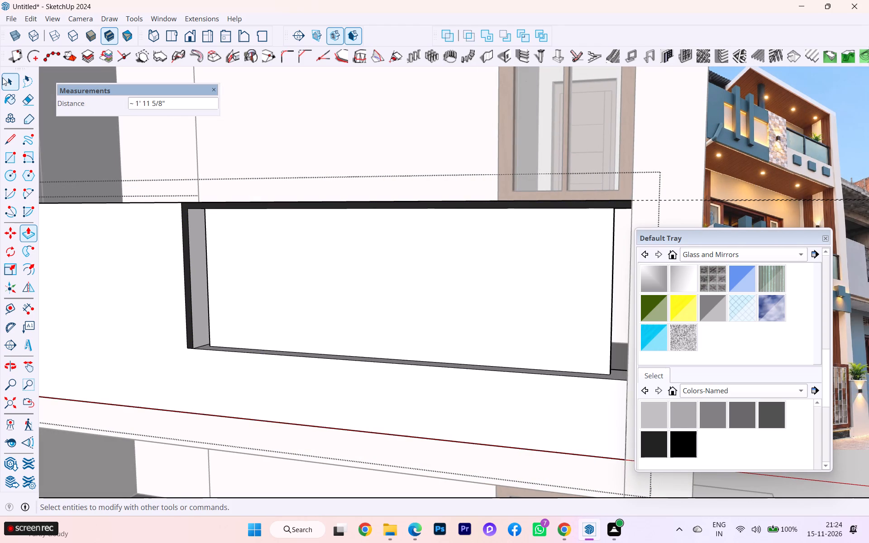
Copy the short corner edge under the top rail's other end about 1 3/4" along the rail to outline a second post.
left_click(6, 81)
scroll(271, 263, "down", 2)
middle_click_drag(399, 291, 380, 288)
middle_click_drag(372, 286, 362, 286)
middle_click_drag(548, 305, 688, 314)
scroll(656, 258, "up", 2)
scroll(652, 253, "down", 1)
scroll(645, 248, "up", 1)
scroll(353, 245, "down", 3)
scroll(280, 267, "up", 5)
scroll(234, 297, "up", 2)
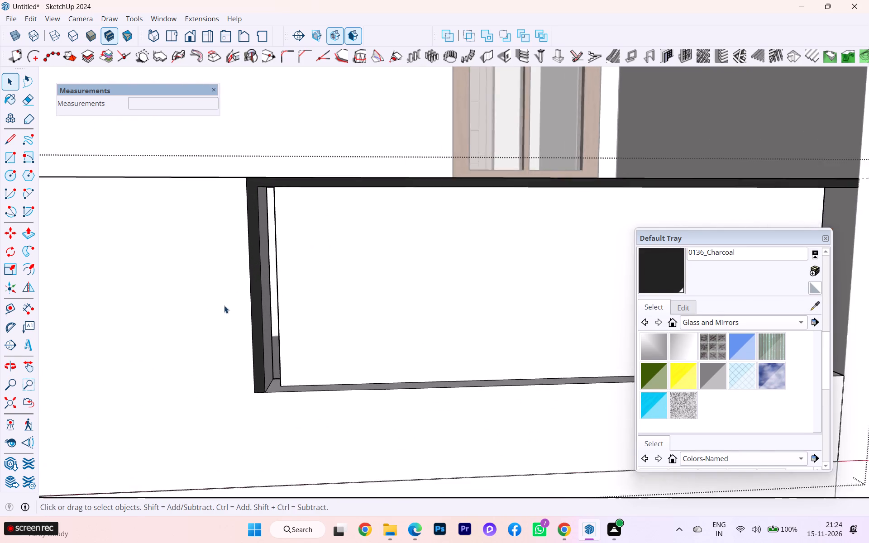
scroll(224, 306, "down", 1)
scroll(224, 306, "up", 1)
scroll(224, 306, "down", 2)
middle_click_drag(229, 307, 250, 341)
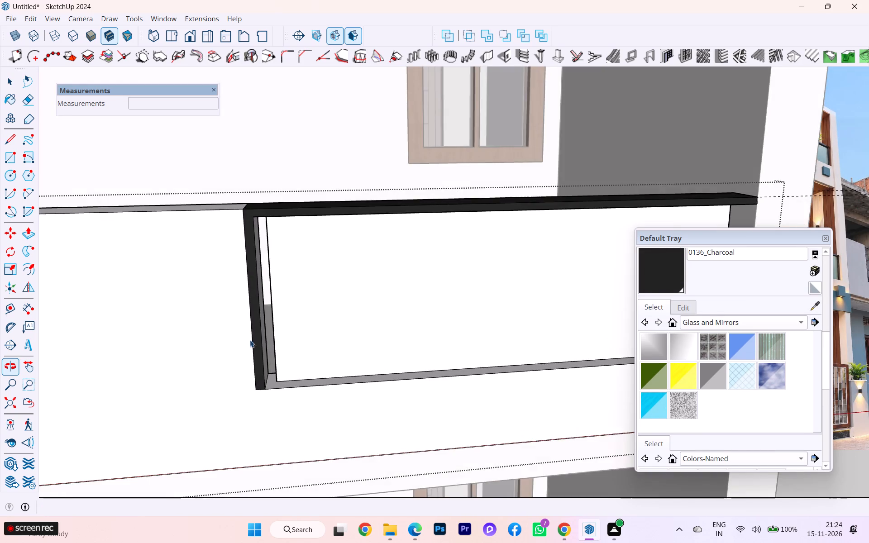
scroll(198, 309, "down", 3)
scroll(331, 322, "down", 2)
scroll(598, 312, "up", 5)
middle_click_drag(580, 209, 575, 175)
scroll(575, 175, "up", 5)
double_click(567, 153)
scroll(567, 153, "up", 3)
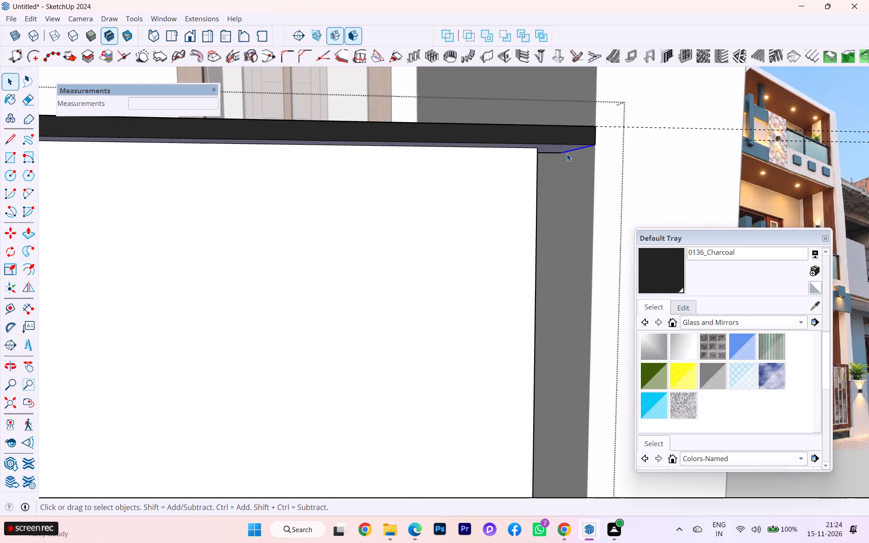
left_click(566, 153)
key("m")
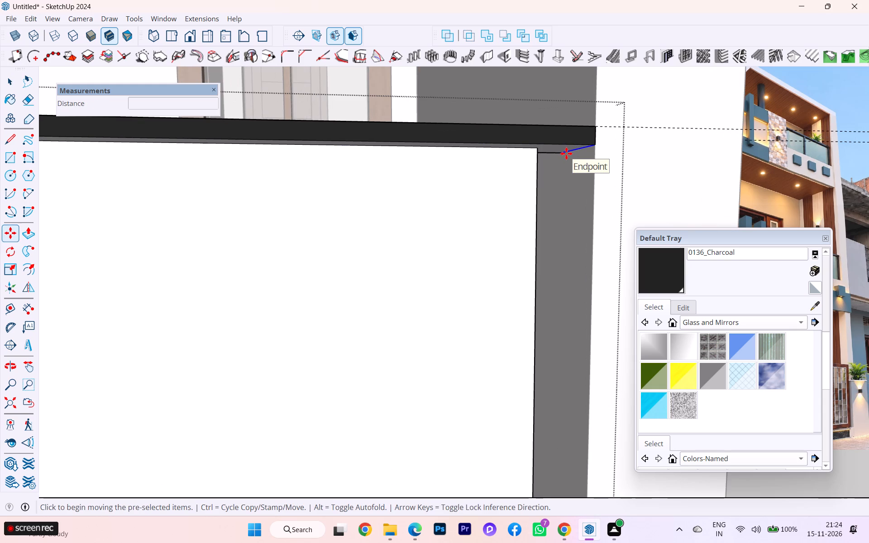
key("Return")
left_click(566, 153)
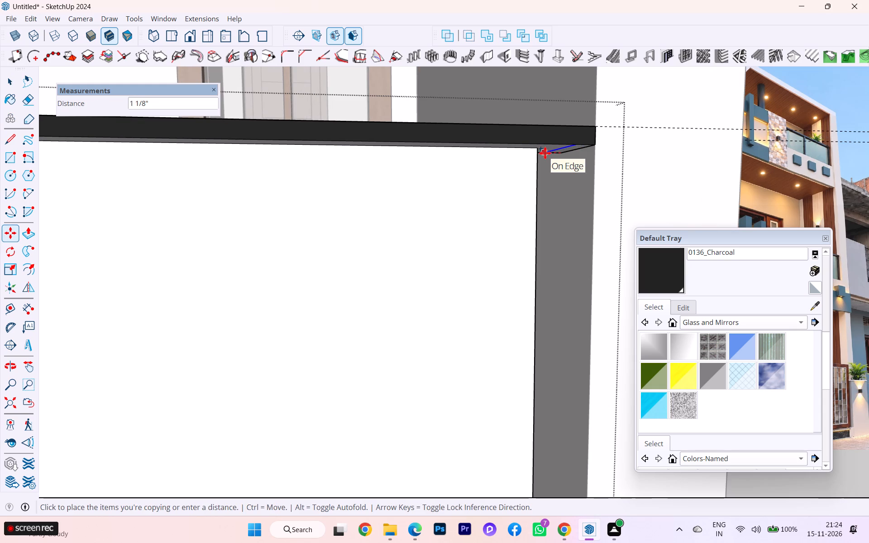
key("Right")
scroll(545, 153, "up", 2)
scroll(545, 153, "down", 1)
scroll(545, 153, "up", 1)
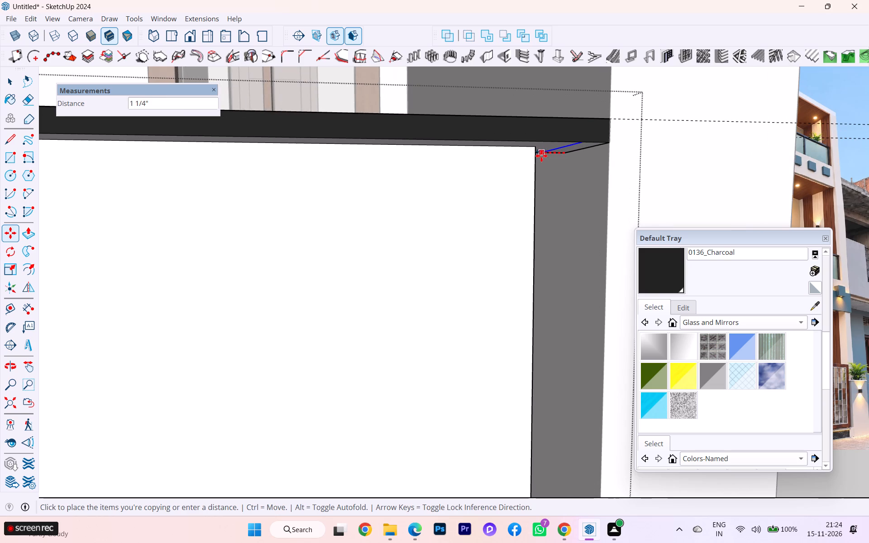
middle_click_drag(541, 156, 501, 138)
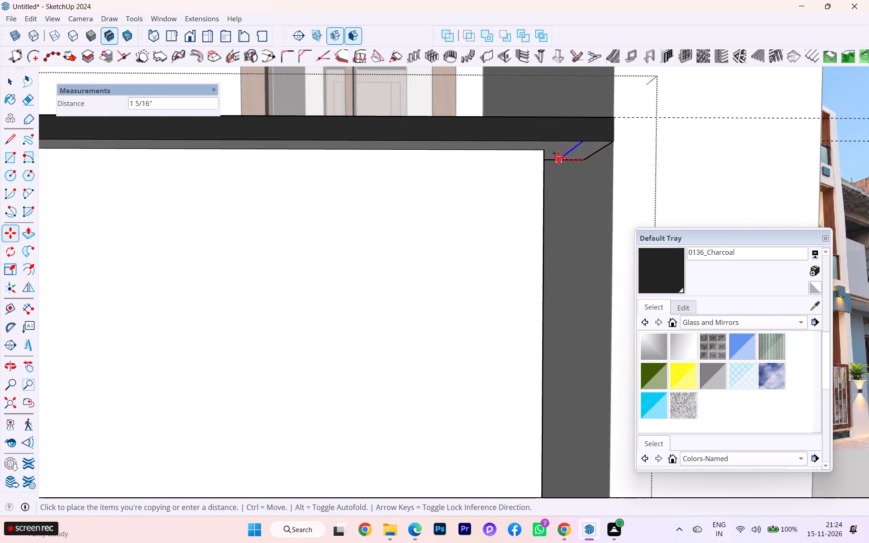
left_click(550, 157)
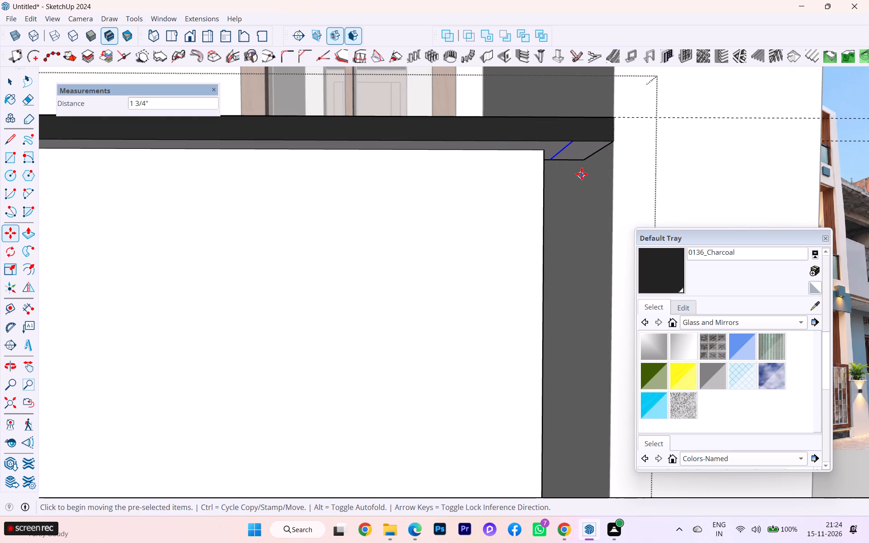
Push/Pull the outlined corner face under the top rail down about 1' 11 5/8" to the ledge to form the second end post.
key("p")
left_click(584, 148)
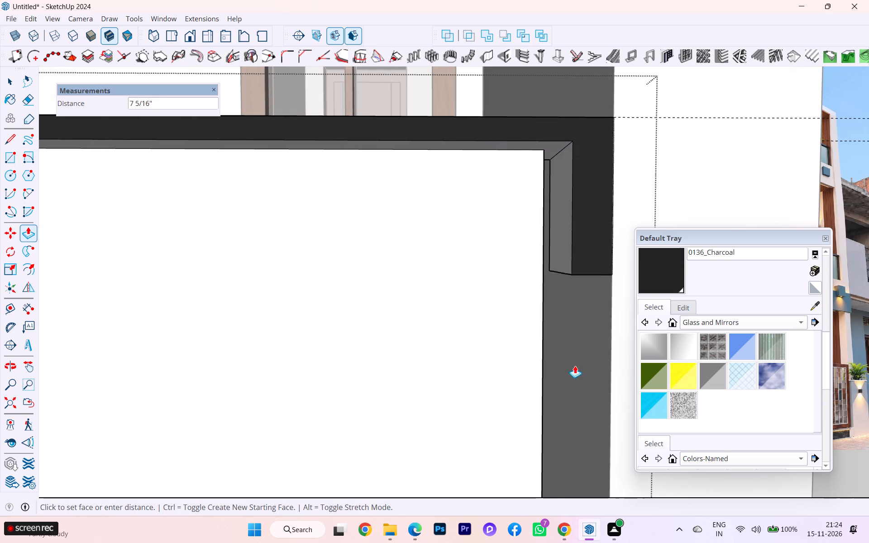
scroll(552, 301, "down", 13)
scroll(561, 252, "up", 1)
scroll(561, 252, "down", 1)
scroll(561, 252, "up", 1)
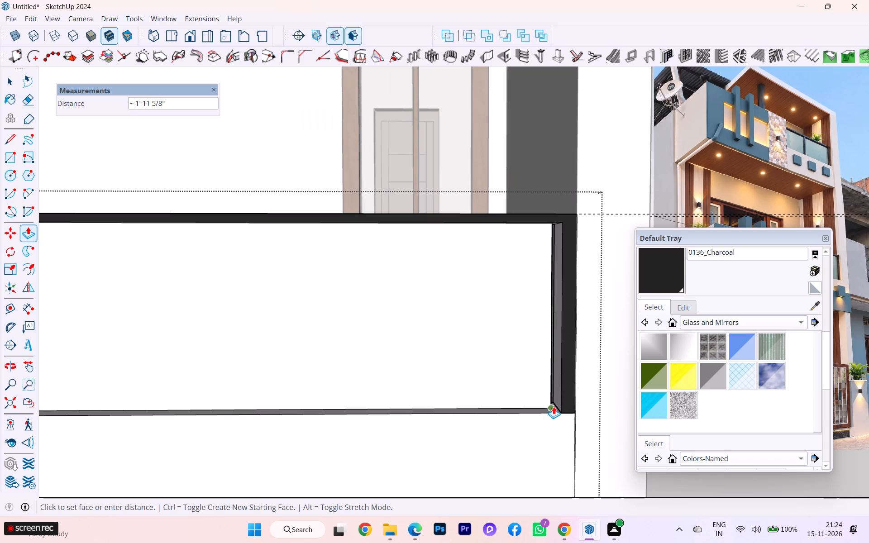
left_click(554, 410)
Examine the framed railing opening from several angles, ending at the infill panel's edge beside the first end post.
scroll(527, 242, "down", 4)
middle_click_drag(524, 261, 520, 305)
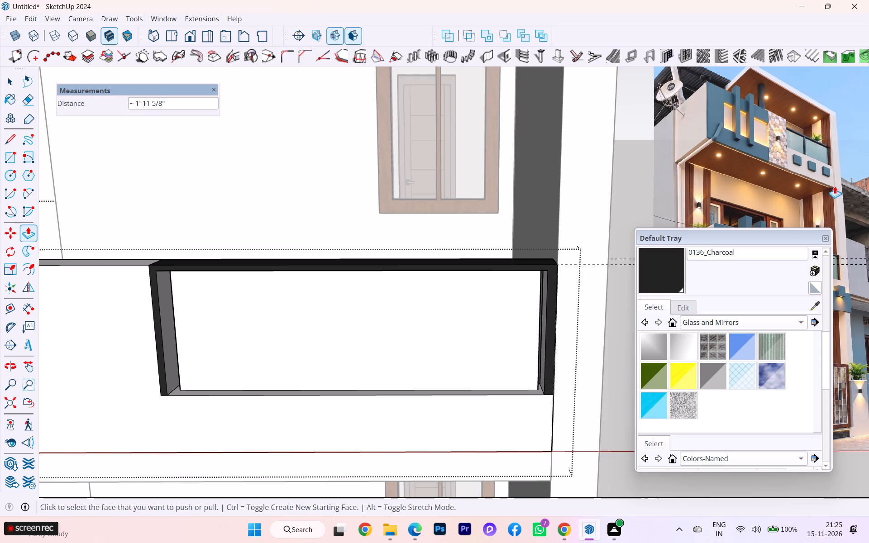
scroll(868, 197, "down", 1)
scroll(624, 222, "down", 3)
scroll(352, 254, "up", 1)
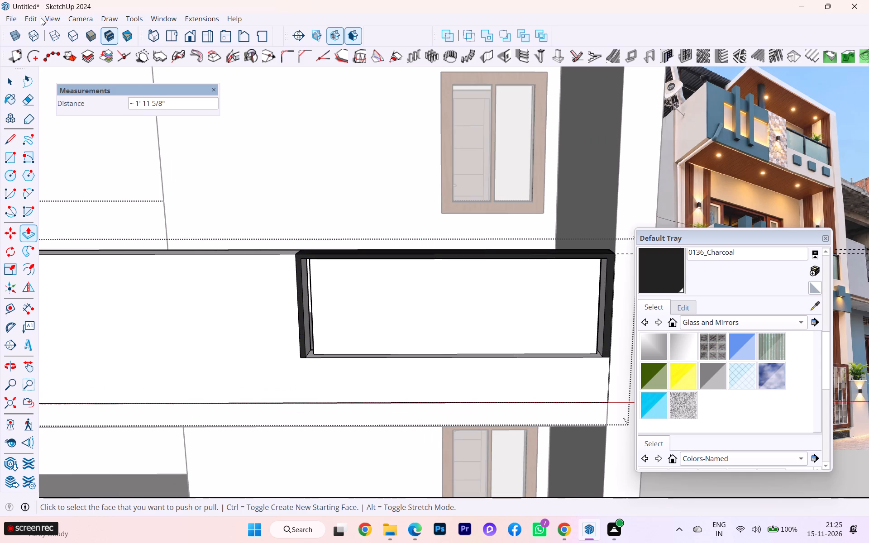
left_click(6, 88)
scroll(453, 418, "up", 1)
middle_click_drag(329, 324, 514, 332)
scroll(512, 331, "up", 3)
scroll(453, 297, "up", 3)
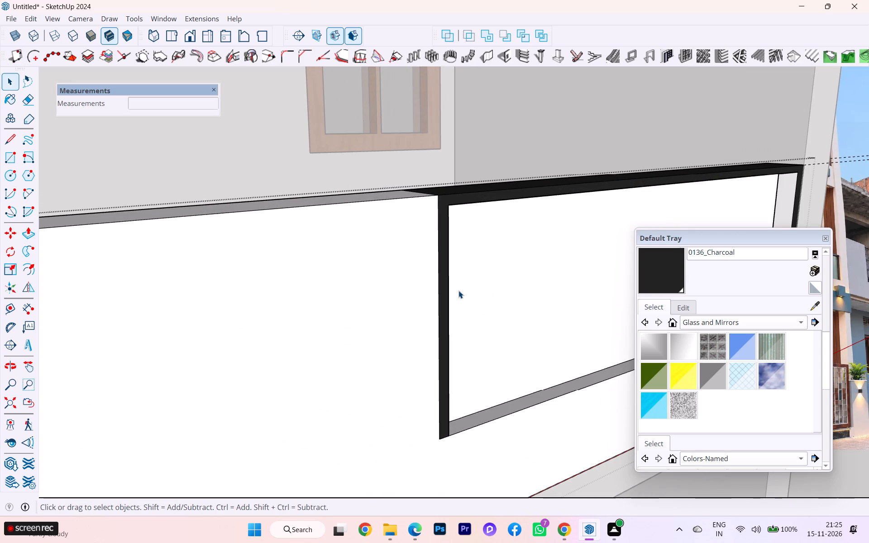
left_click(458, 291)
left_click(366, 300)
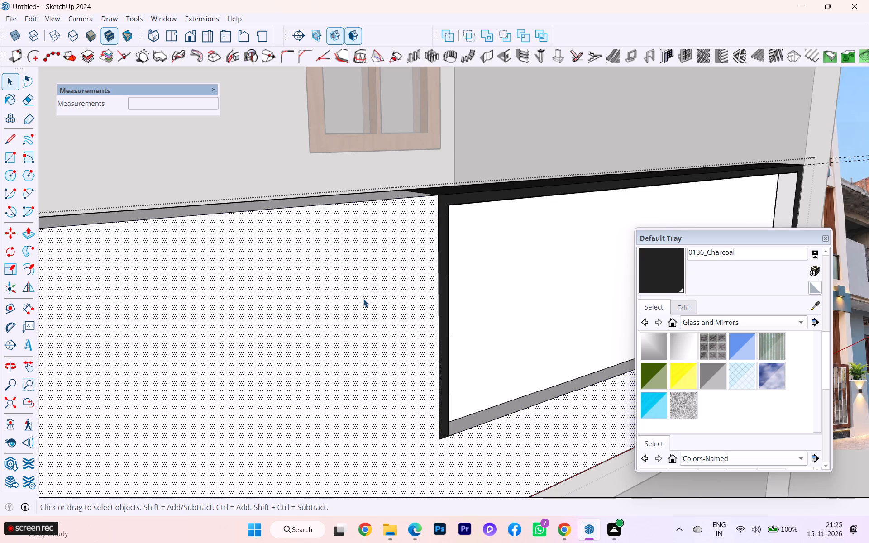
scroll(399, 283, "down", 1)
scroll(399, 283, "up", 2)
scroll(399, 283, "down", 4)
scroll(443, 273, "up", 1)
scroll(445, 273, "down", 1)
scroll(457, 274, "up", 2)
scroll(471, 275, "down", 2)
scroll(470, 276, "up", 4)
middle_click_drag(450, 274, 393, 276)
scroll(393, 276, "down", 1)
scroll(393, 276, "up", 6)
scroll(392, 276, "down", 2)
scroll(390, 278, "up", 3)
scroll(307, 301, "down", 7)
scroll(307, 301, "up", 1)
scroll(307, 301, "down", 1)
scroll(307, 301, "up", 2)
scroll(307, 301, "down", 1)
scroll(307, 301, "up", 3)
scroll(307, 301, "down", 1)
scroll(307, 301, "up", 2)
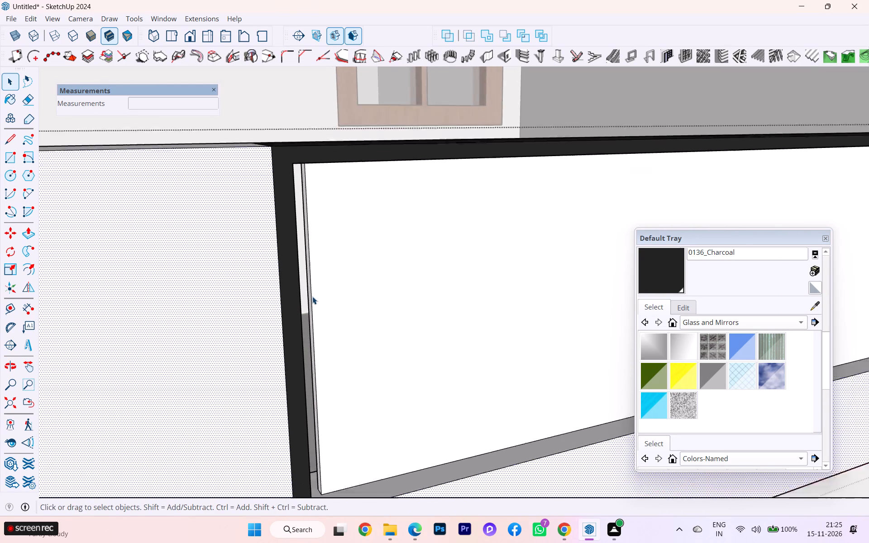
Push/Pull the infill panel's narrow end face beside the first post inward about 2' 9 1/2" to the middle of the opening.
scroll(312, 296, "up", 4)
left_click(309, 305)
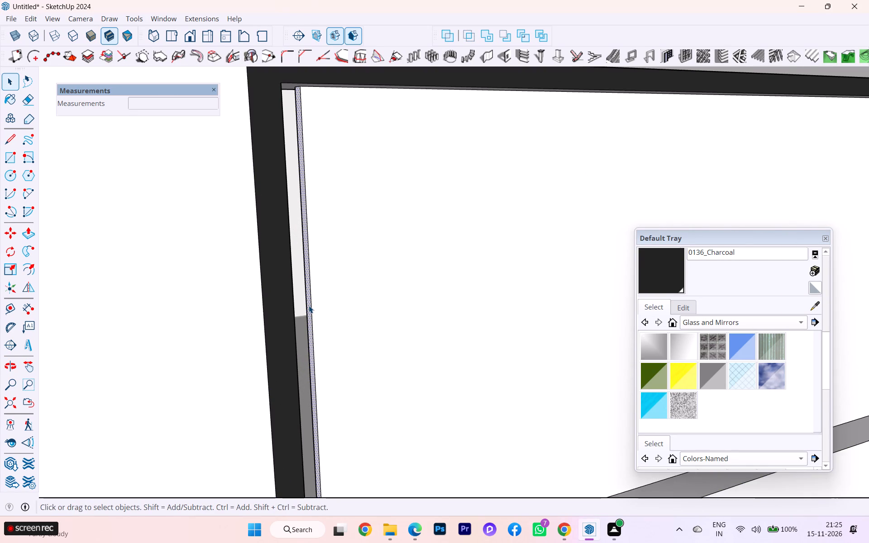
key("p")
left_click(309, 305)
scroll(385, 279, "down", 3)
scroll(362, 277, "up", 2)
scroll(358, 276, "down", 2)
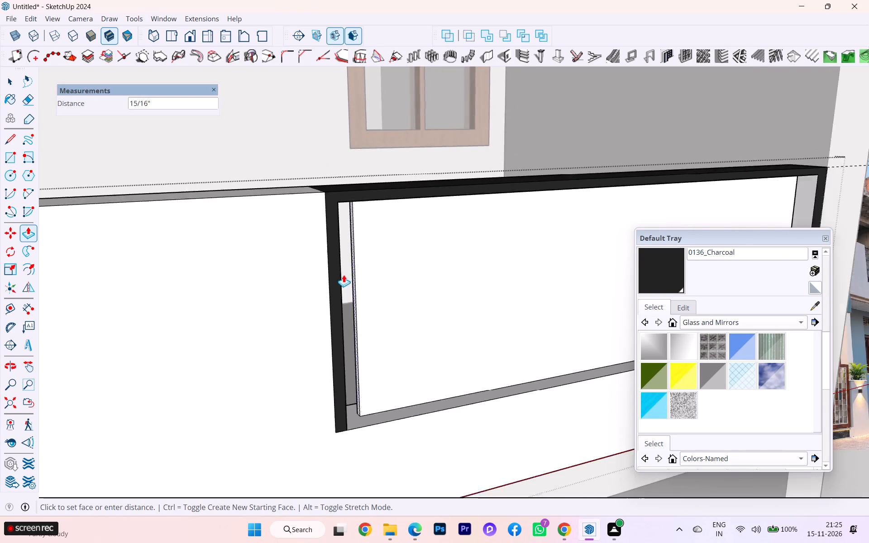
scroll(344, 275, "down", 3)
scroll(321, 267, "up", 1)
scroll(319, 266, "down", 7)
scroll(465, 266, "up", 3)
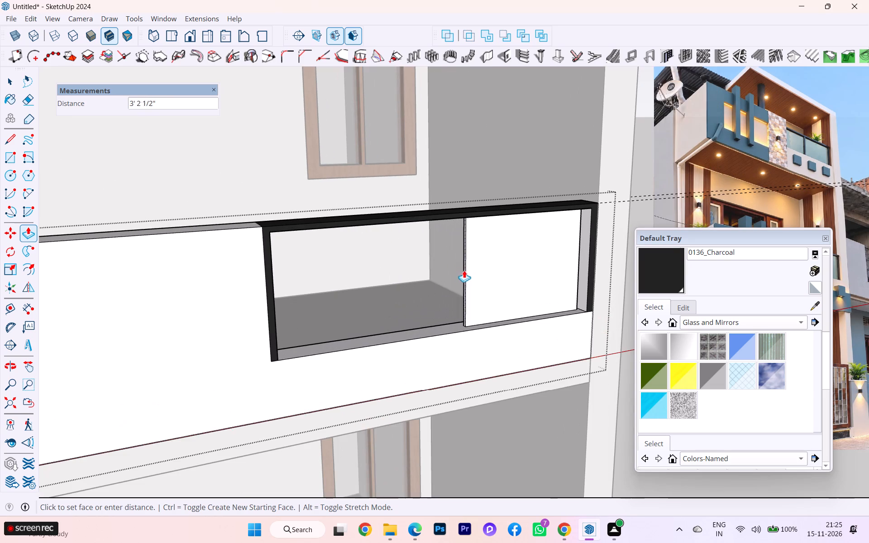
left_click(447, 332)
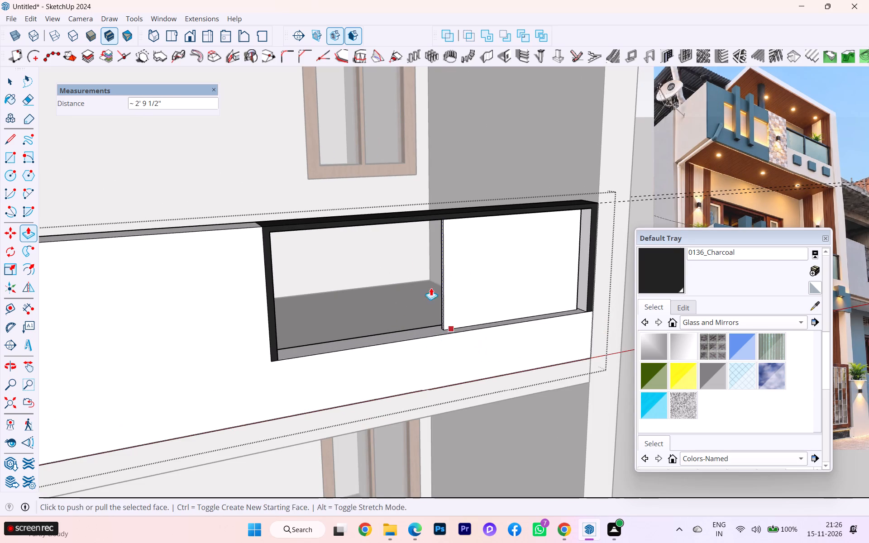
Draw a line about 2 9/16" across the top rail's underside from the shortened panel's upper front corner to the rail's front edge.
scroll(425, 253, "up", 3)
middle_click_drag(414, 252, 372, 222)
scroll(384, 226, "down", 4)
scroll(385, 227, "up", 2)
scroll(385, 227, "down", 1)
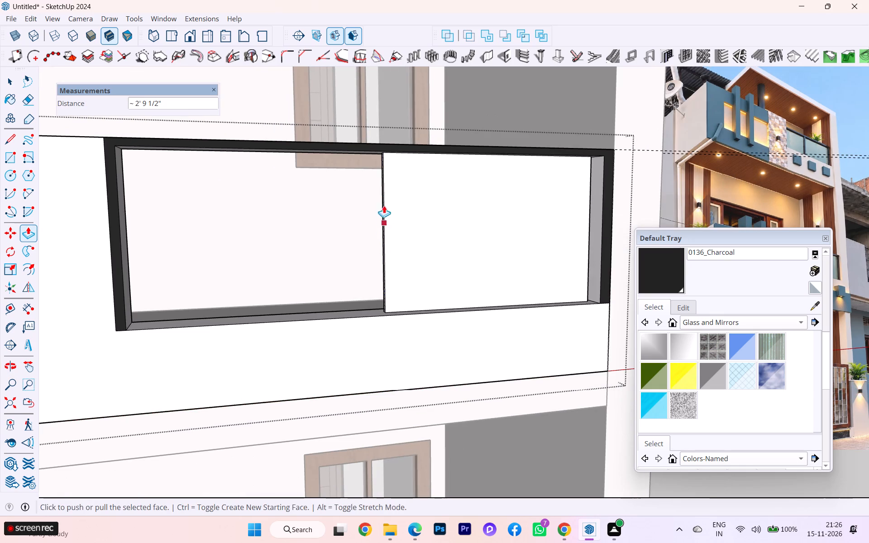
middle_click_drag(384, 169, 385, 151)
scroll(371, 124, "up", 4)
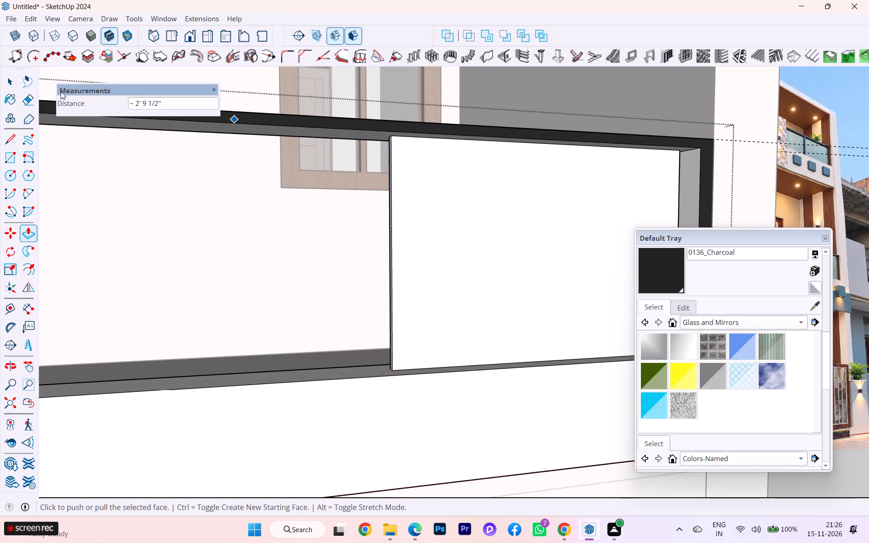
left_click(0, 85)
left_click(3, 82)
scroll(320, 136, "up", 4)
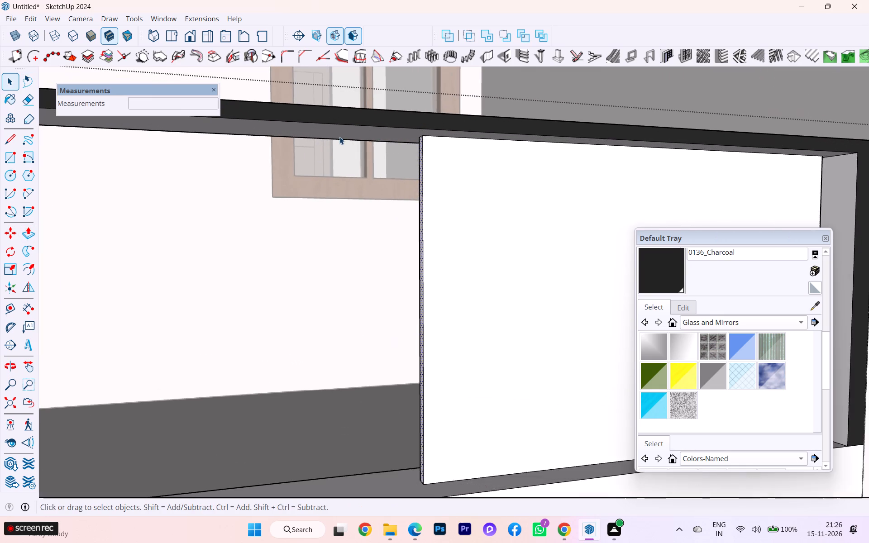
scroll(392, 127, "up", 2)
key("l")
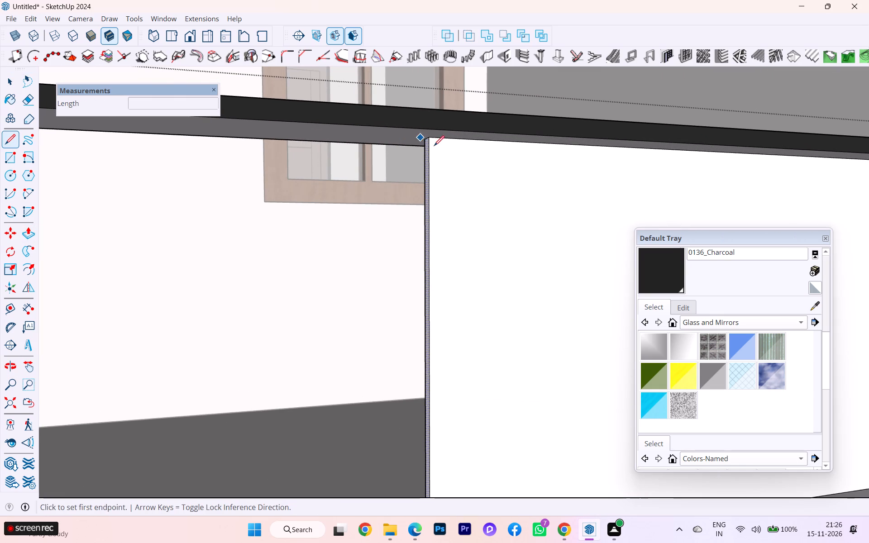
key("Return")
scroll(429, 139, "up", 9)
scroll(428, 142, "down", 2)
scroll(428, 142, "up", 2)
middle_click_drag(401, 149, 362, 143)
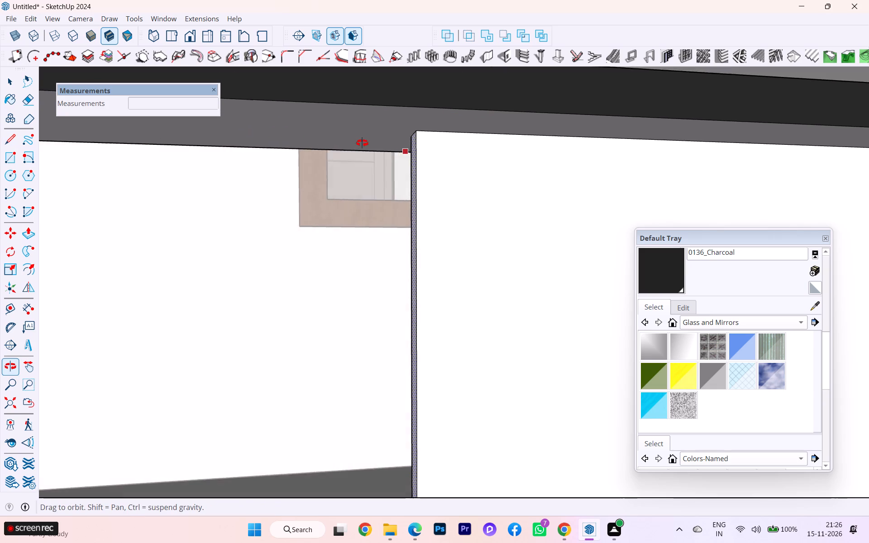
middle_click_drag(362, 143, 347, 141)
scroll(412, 135, "down", 1)
scroll(412, 135, "up", 1)
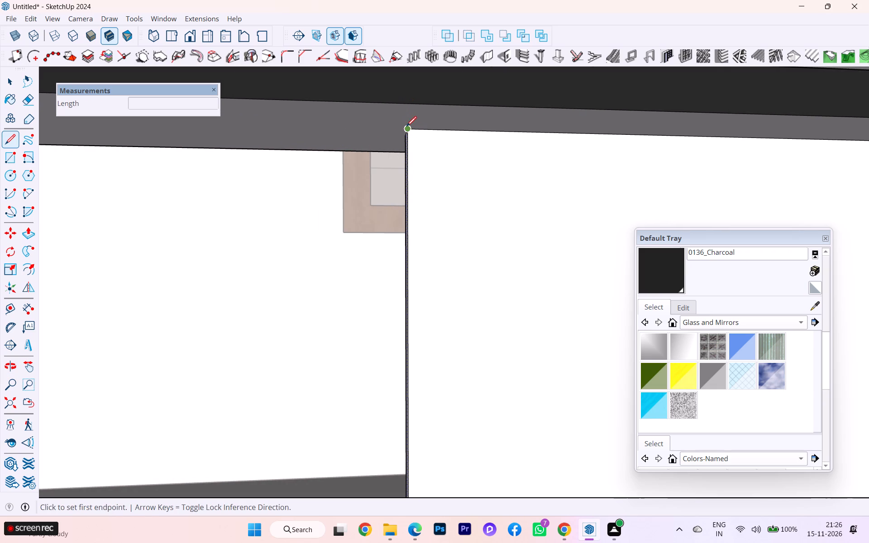
left_click(406, 126)
left_click(413, 105)
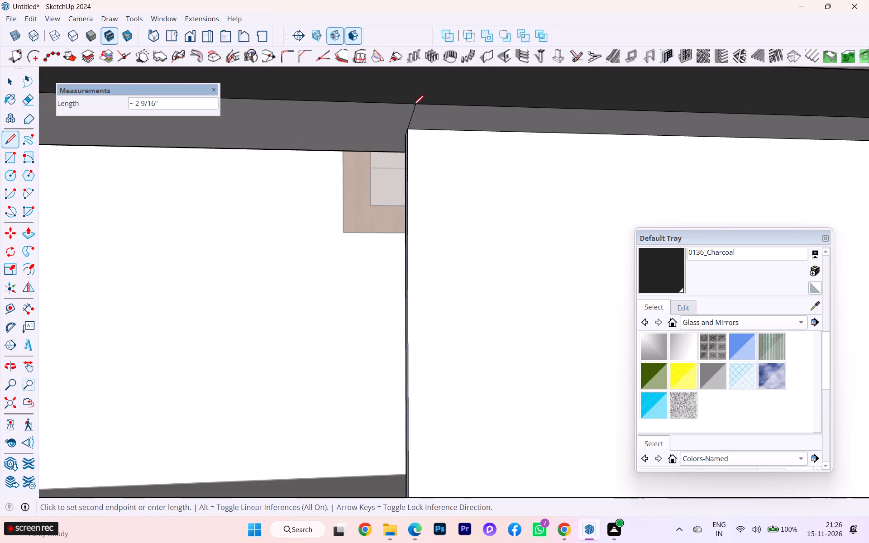
Draw a line along the green axis from the same panel corner to the back edge of the top rail's underside.
middle_click_drag(402, 119, 541, 119)
scroll(370, 133, "up", 2)
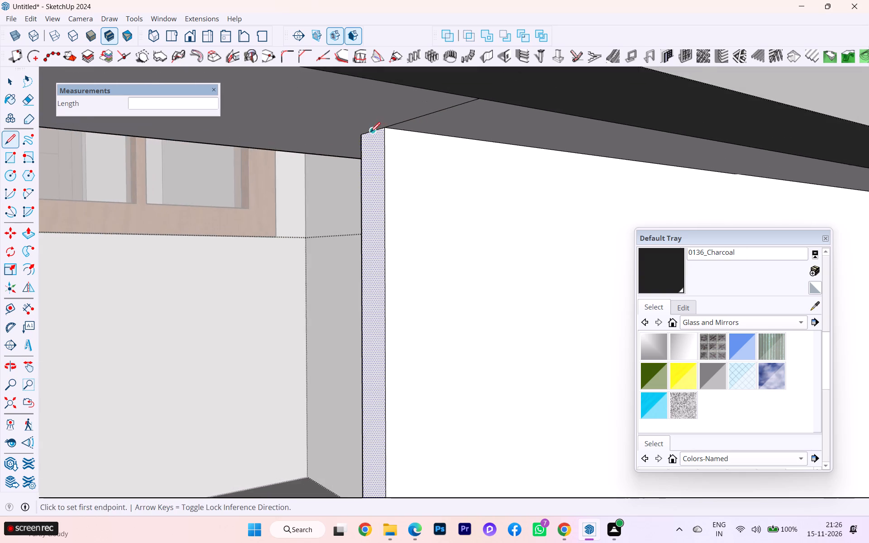
scroll(370, 132, "up", 4)
scroll(381, 129, "down", 1)
middle_click_drag(382, 130, 560, 140)
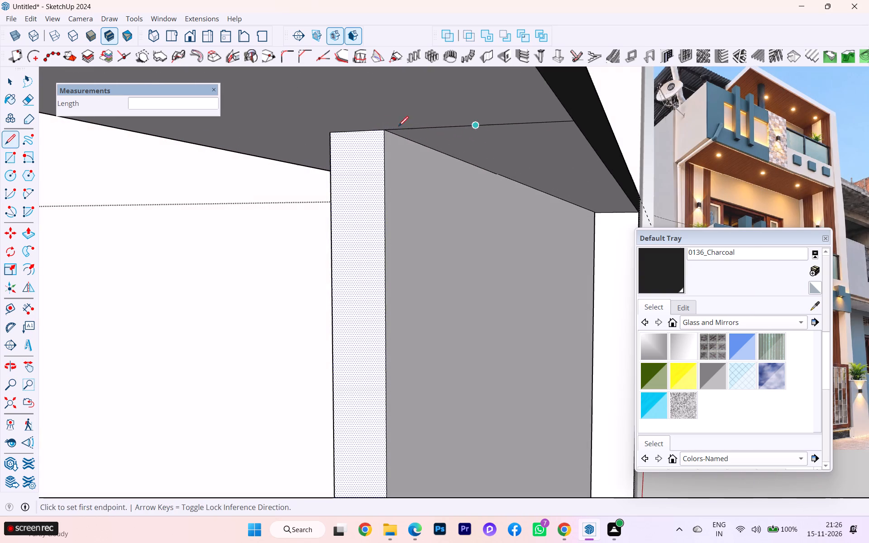
left_click(386, 128)
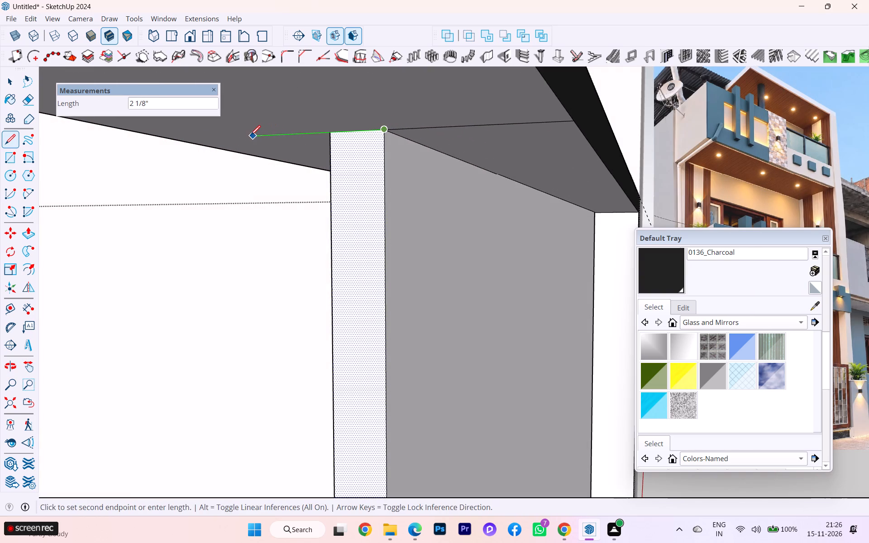
key("Left")
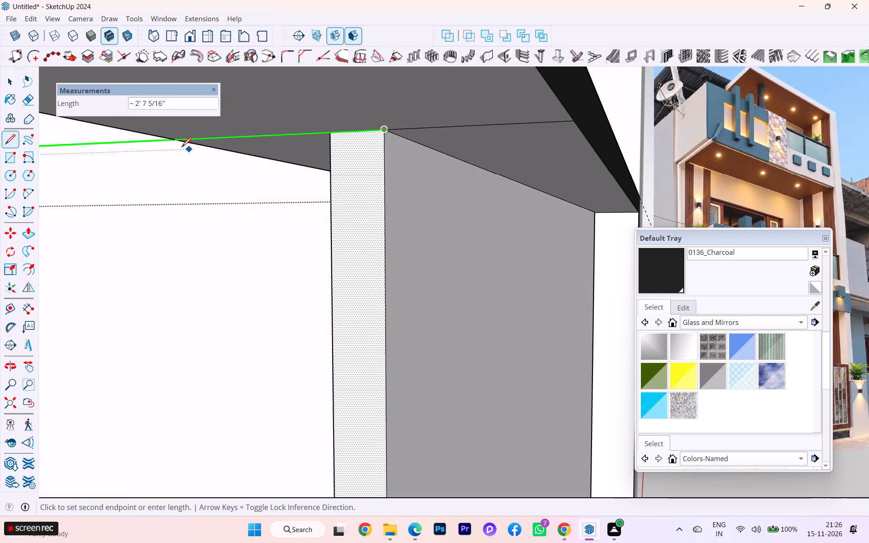
left_click(172, 137)
Draw a 6" line along the green axis across the top rail's underside, beside the existing line at the middle of the opening.
scroll(432, 126, "down", 2)
middle_click_drag(429, 127, 168, 80)
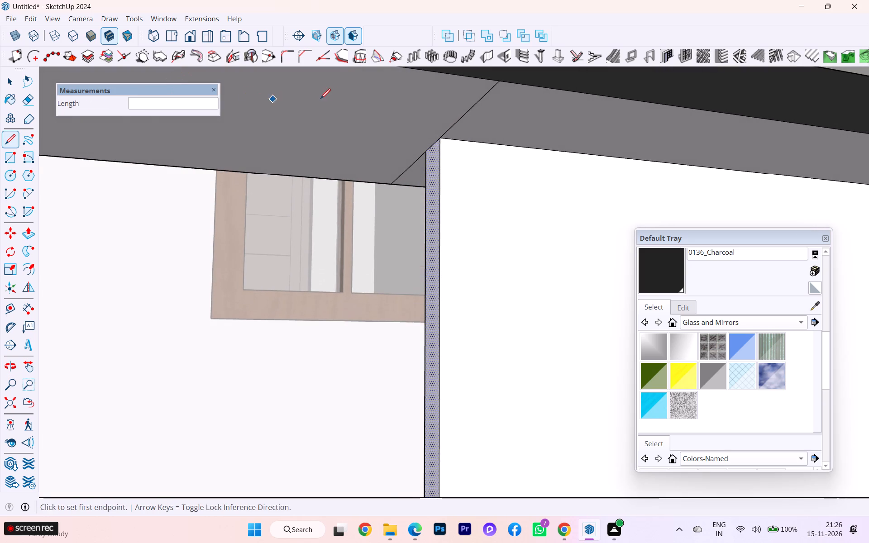
left_click(1, 82)
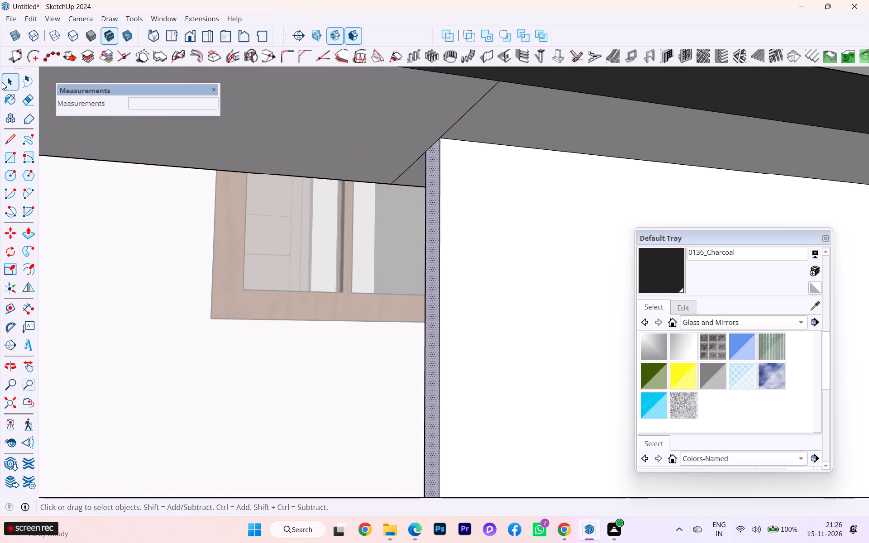
middle_click_drag(421, 105, 341, 105)
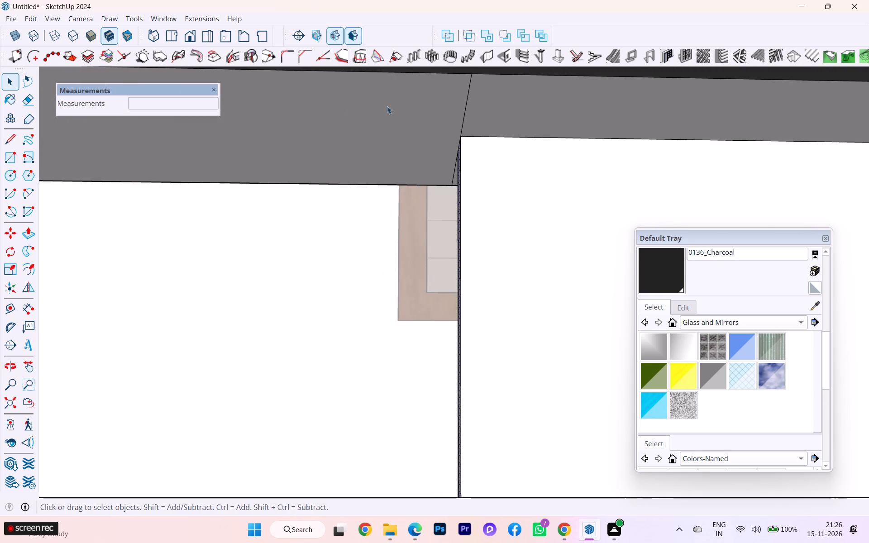
scroll(439, 106, "down", 3)
left_click(461, 106)
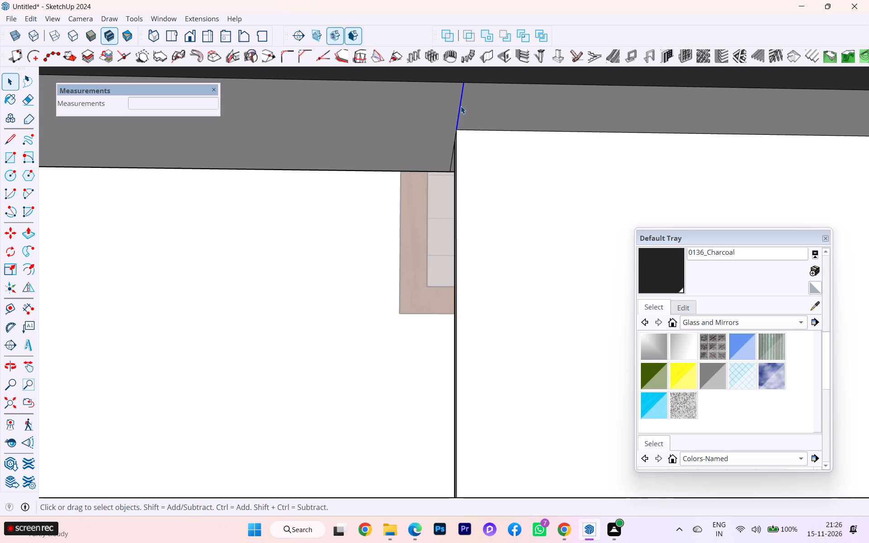
key("Escape")
key("l")
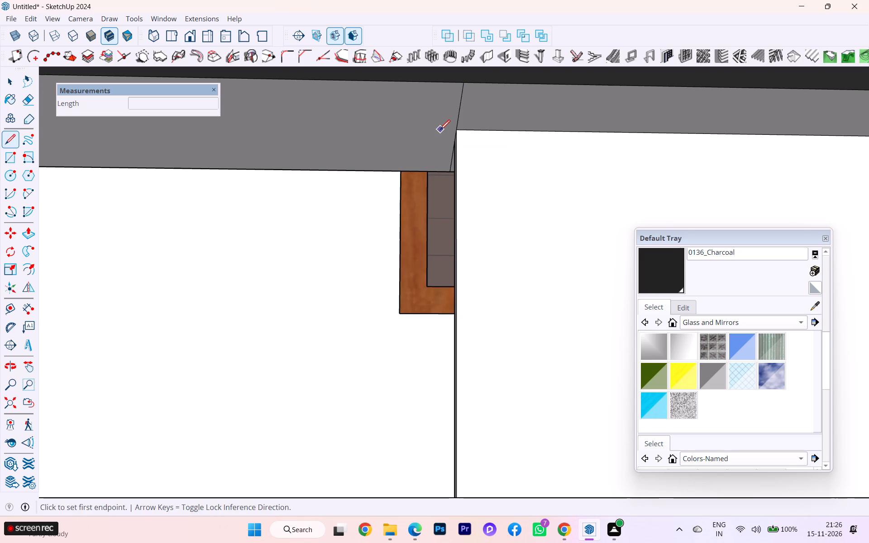
key("Return")
scroll(402, 171, "down", 3)
left_click(388, 171)
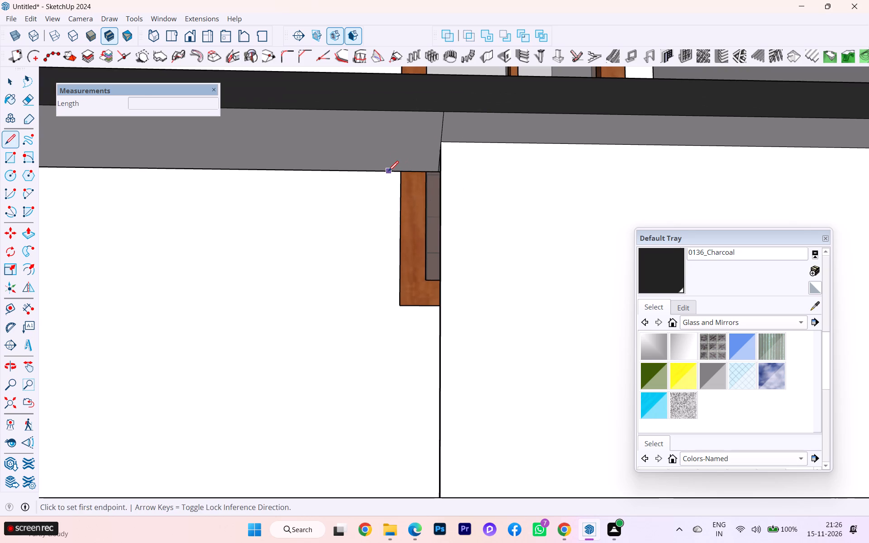
key("Left")
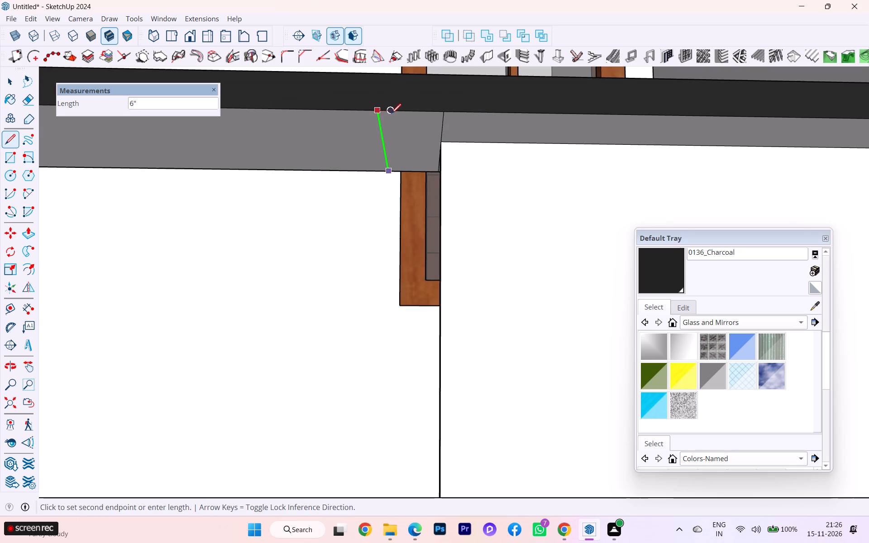
left_click(383, 113)
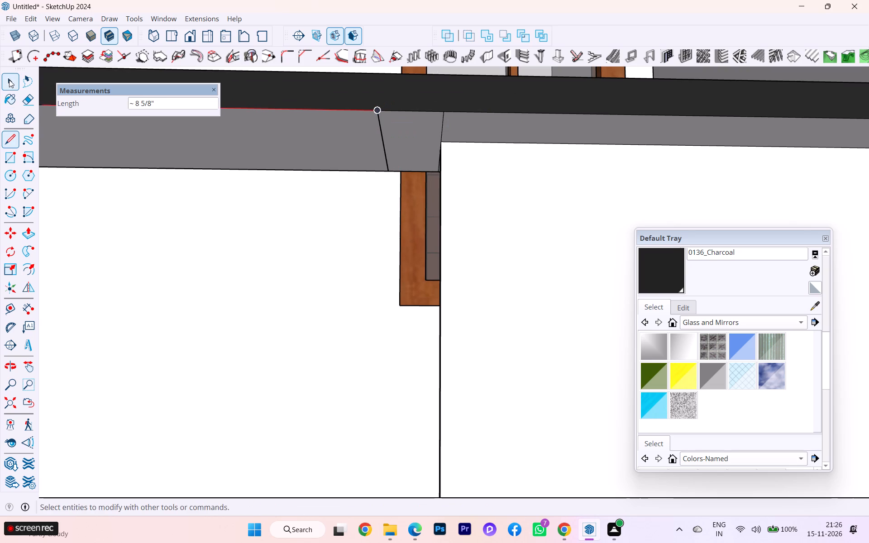
Retrace the 6" line across the top rail's underside between the same endpoints to split off the middle strip.
left_click(9, 80)
left_click(399, 133)
triple_click(405, 129)
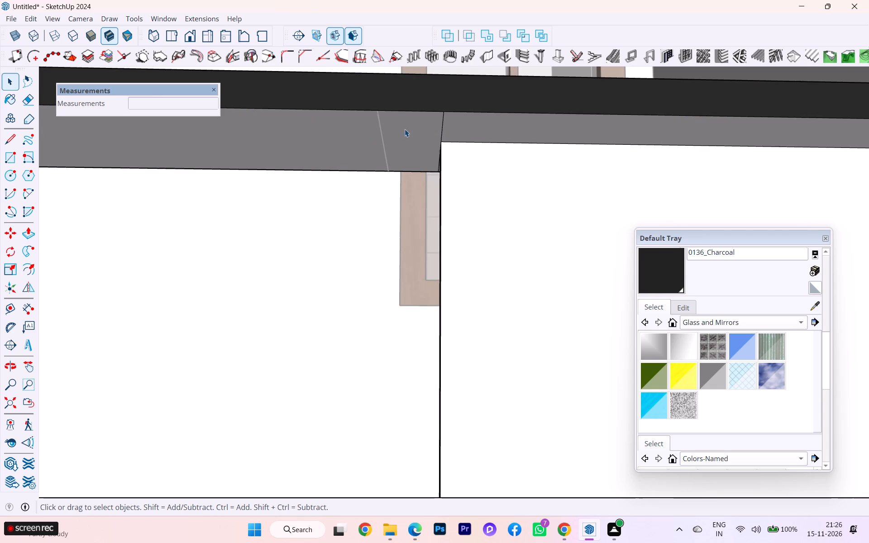
left_click(405, 132)
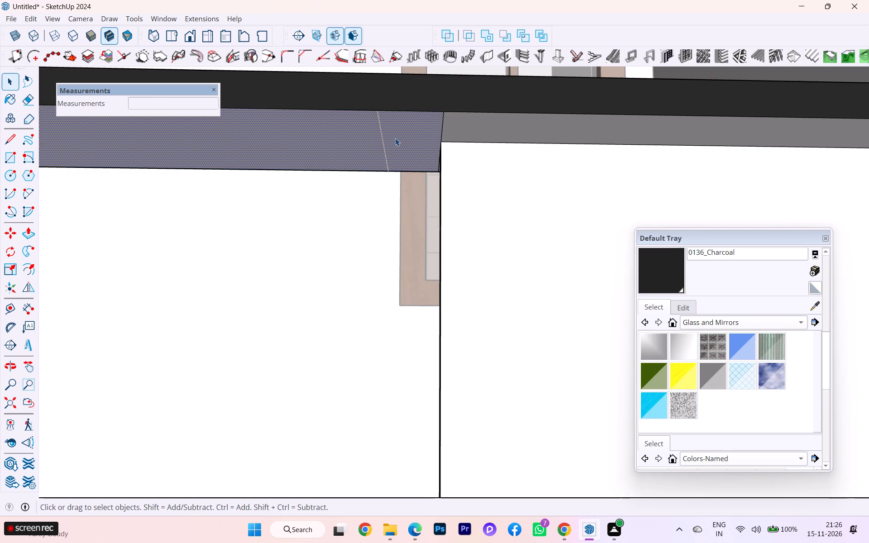
key("l")
scroll(379, 167, "up", 2)
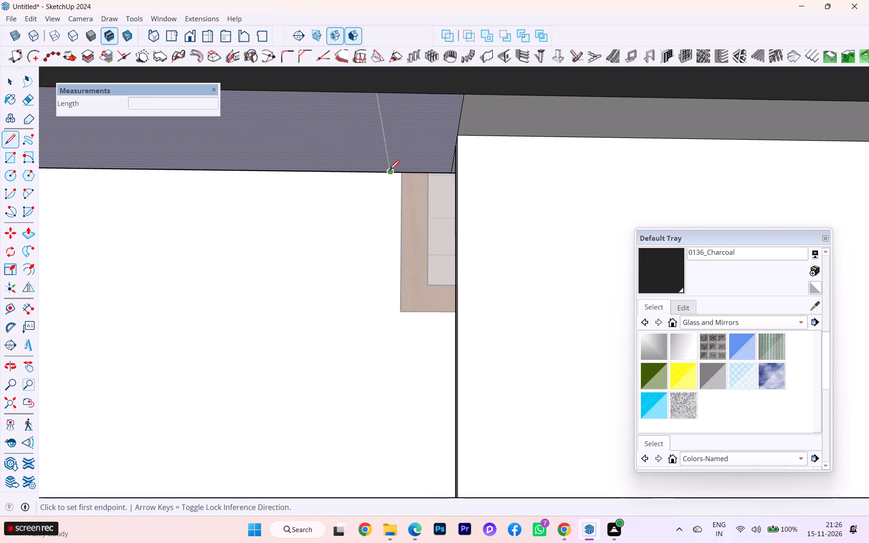
left_click(389, 170)
left_click(376, 94)
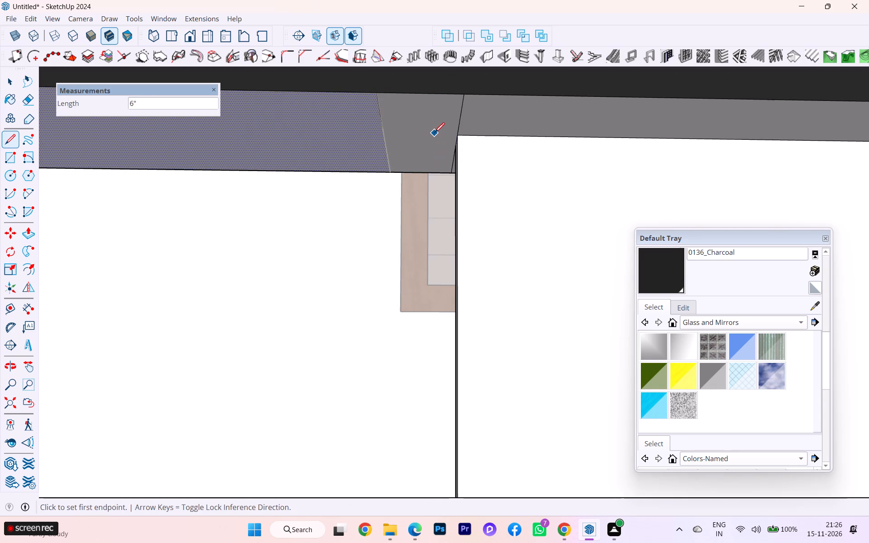
Push/Pull the middle strip of the top rail's underside down about 1' 11 5/8" to the opening's bottom, forming a middle post.
key("p")
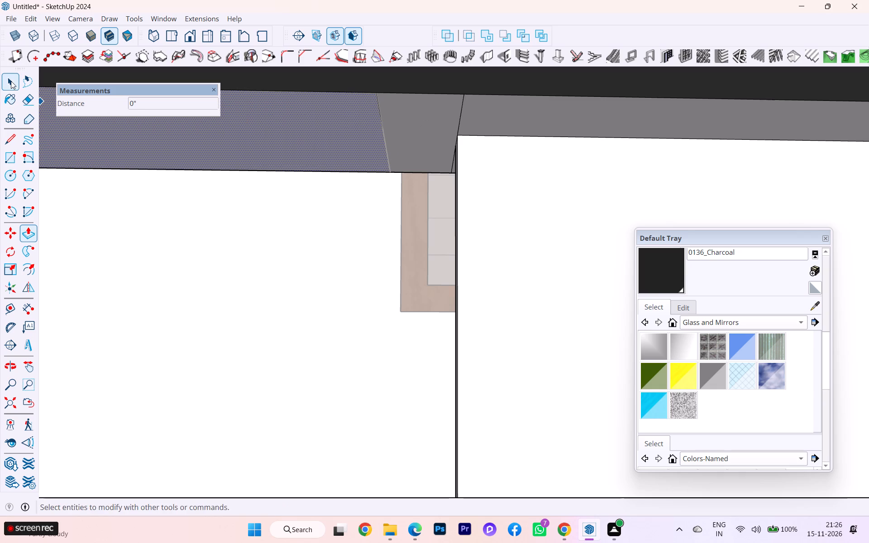
left_click(11, 81)
left_click(434, 130)
key("p")
left_click(434, 130)
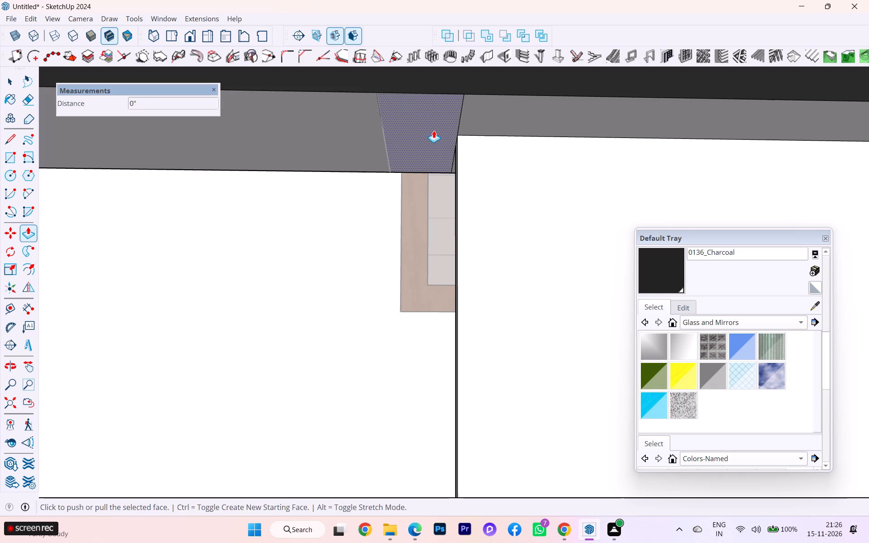
scroll(442, 181, "down", 5)
scroll(435, 177, "up", 3)
scroll(435, 177, "down", 13)
scroll(433, 180, "up", 1)
scroll(433, 180, "down", 1)
scroll(421, 183, "up", 4)
scroll(420, 184, "down", 4)
scroll(418, 186, "up", 3)
scroll(417, 186, "down", 1)
scroll(416, 187, "up", 1)
scroll(416, 187, "down", 9)
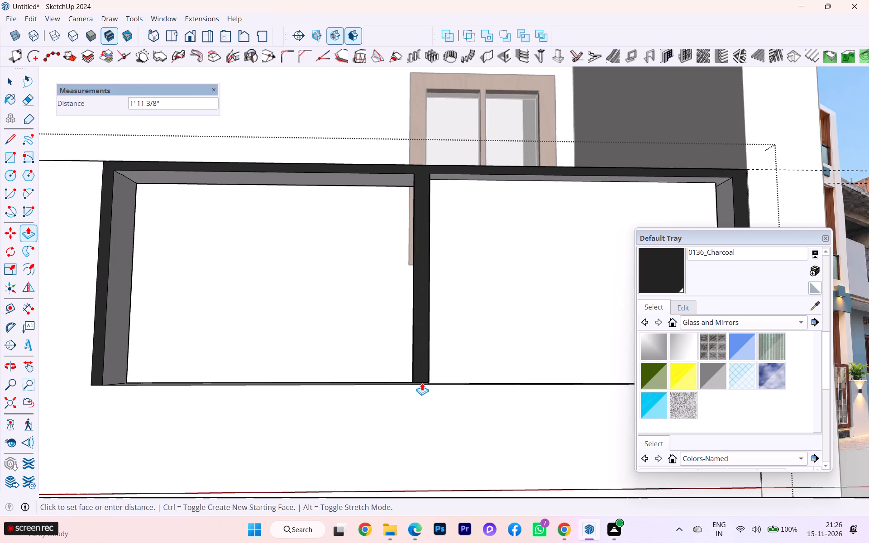
left_click(436, 382)
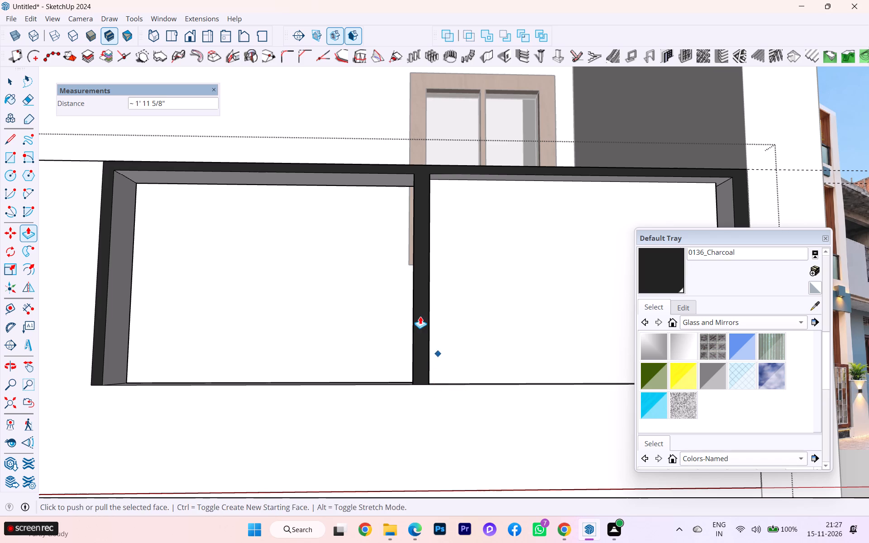
Examine the middle post and the remaining infill panel from several angles.
scroll(418, 316, "down", 1)
middle_click_drag(418, 316, 537, 359)
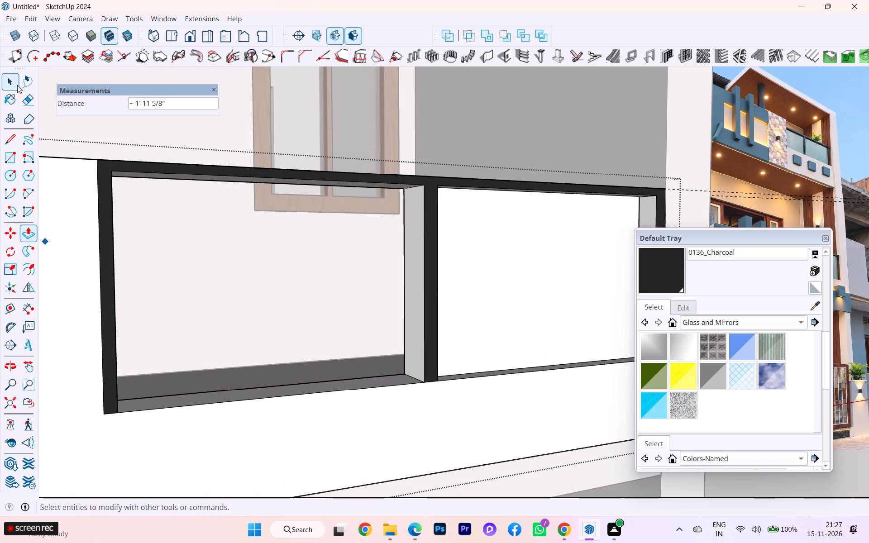
left_click(17, 85)
left_click(474, 266)
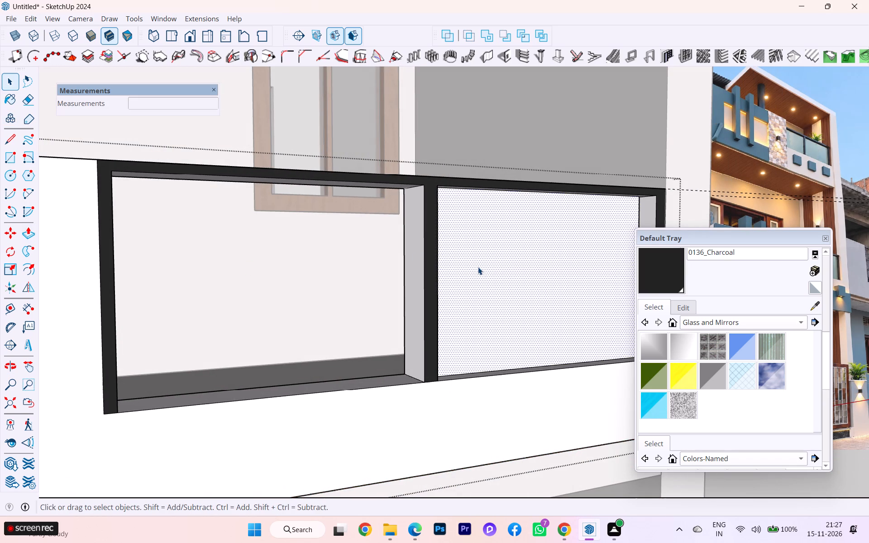
triple_click(478, 267)
double_click(478, 267)
scroll(471, 276, "down", 1)
middle_click_drag(470, 276, 465, 278)
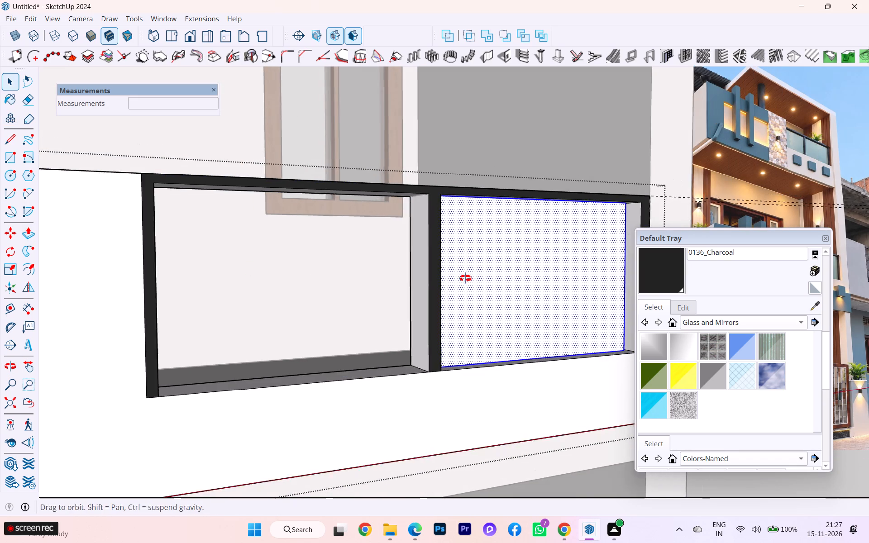
middle_click_drag(465, 278, 432, 297)
scroll(300, 355, "up", 1)
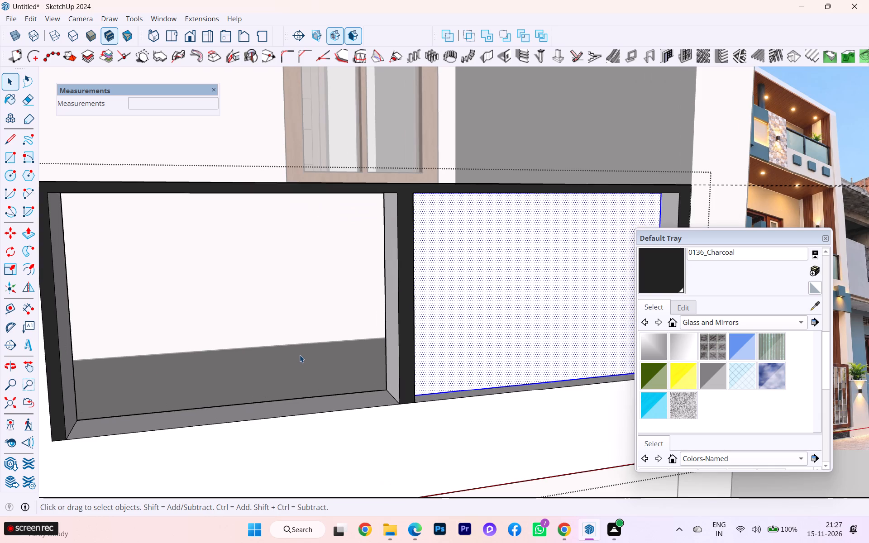
scroll(333, 351, "down", 2)
scroll(402, 357, "down", 1)
middle_click_drag(273, 368, 122, 368)
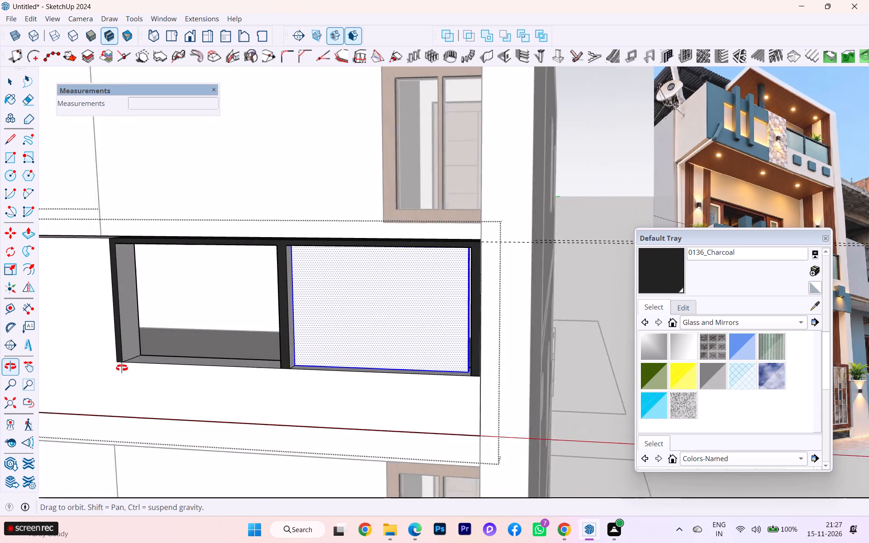
middle_click_drag(122, 368, 118, 368)
scroll(325, 326, "down", 1)
left_click(604, 405)
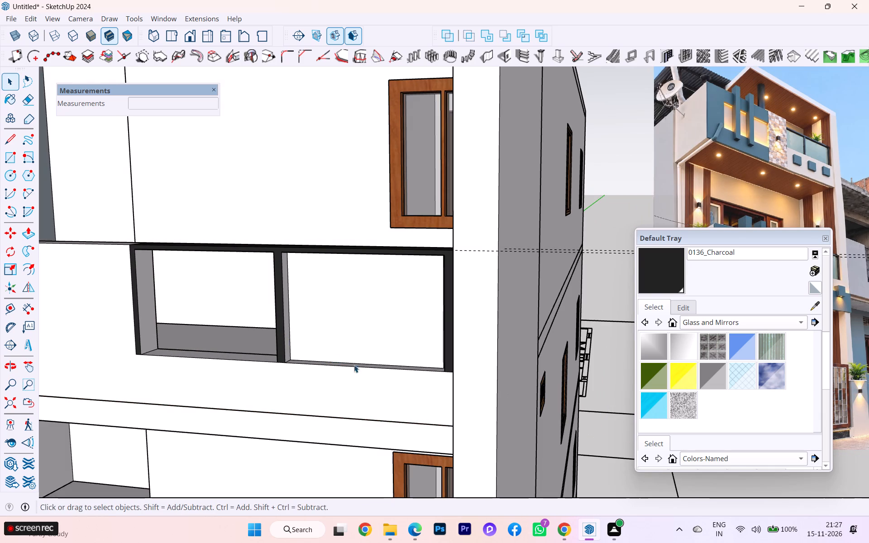
Paint the infill panel's front face with the translucent grey glass material from Glass and Mirrors.
scroll(322, 327, "down", 2)
middle_click_drag(329, 331, 335, 334)
left_click(353, 334)
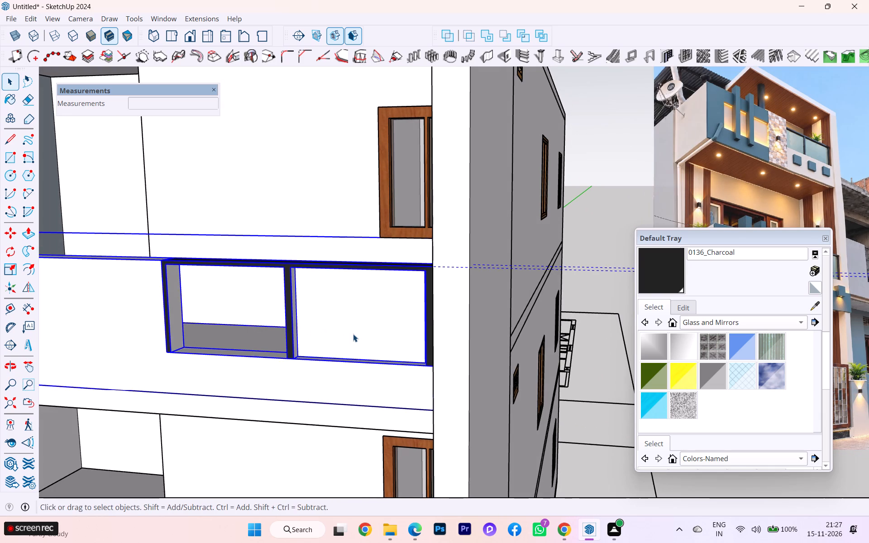
triple_click(353, 334)
left_click(356, 333)
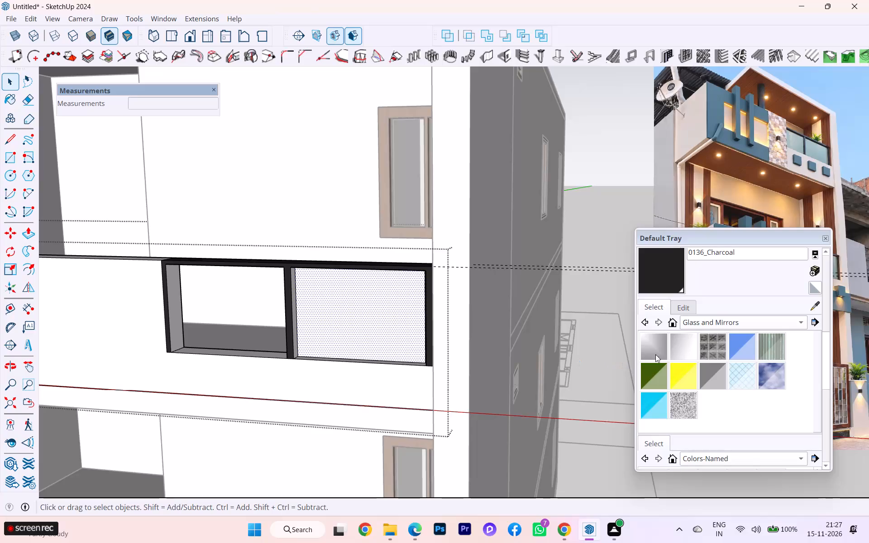
left_click(717, 380)
left_click(406, 319)
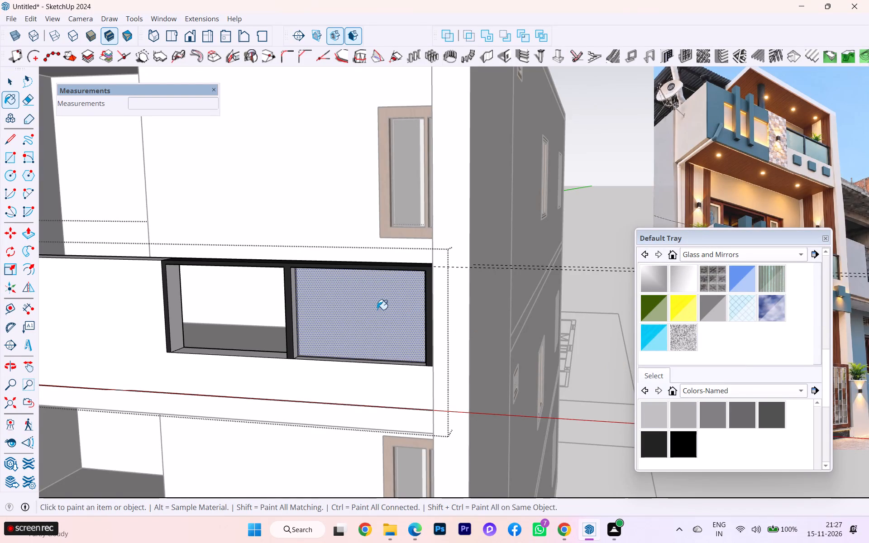
Paint the infill panel's back face with the same translucent grey glass and leave the railing's group.
scroll(377, 310, "up", 3)
scroll(380, 316, "down", 2)
scroll(379, 321, "up", 1)
middle_click_drag(373, 327, 583, 358)
scroll(376, 336, "down", 1)
middle_click_drag(403, 343, 697, 365)
scroll(608, 326, "up", 12)
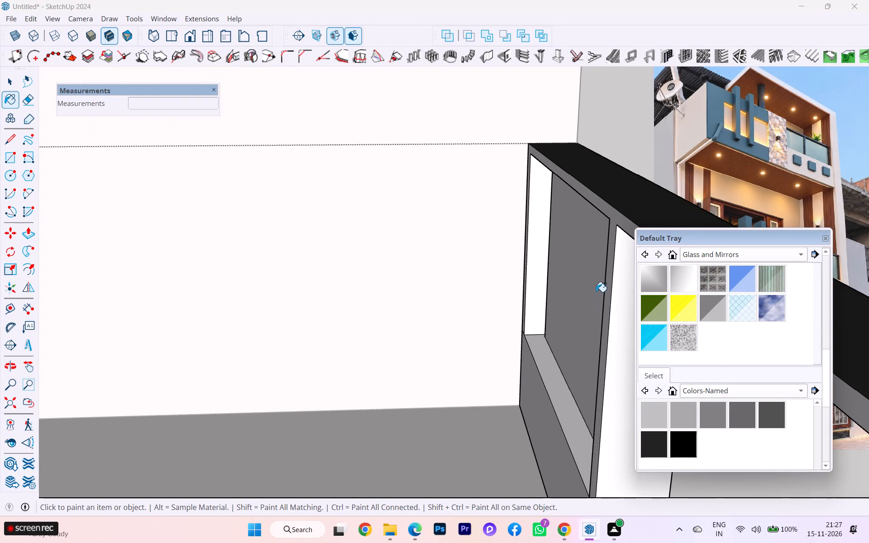
left_click(596, 291)
scroll(596, 291, "down", 1)
middle_click_drag(595, 292, 308, 313)
scroll(424, 310, "down", 2)
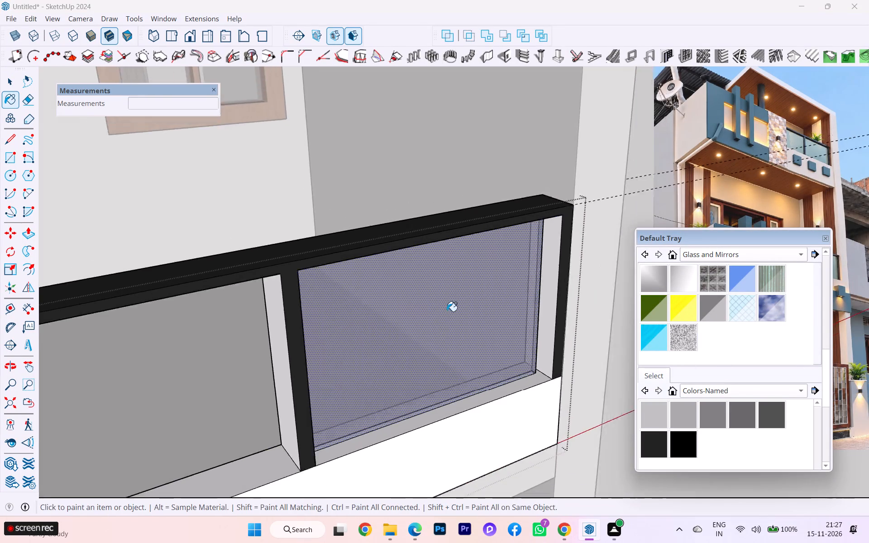
scroll(447, 311, "down", 3)
scroll(482, 316, "up", 1)
scroll(484, 317, "down", 6)
middle_click_drag(530, 348, 358, 356)
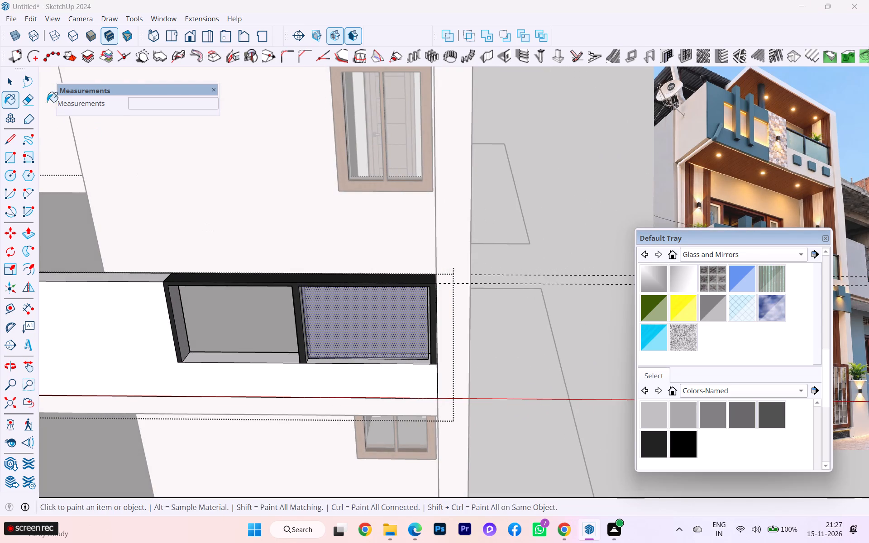
left_click(15, 82)
left_click(528, 363)
Examine the glass panel's lower edge and its fit against the outer end post.
scroll(389, 356, "down", 1)
scroll(389, 356, "up", 5)
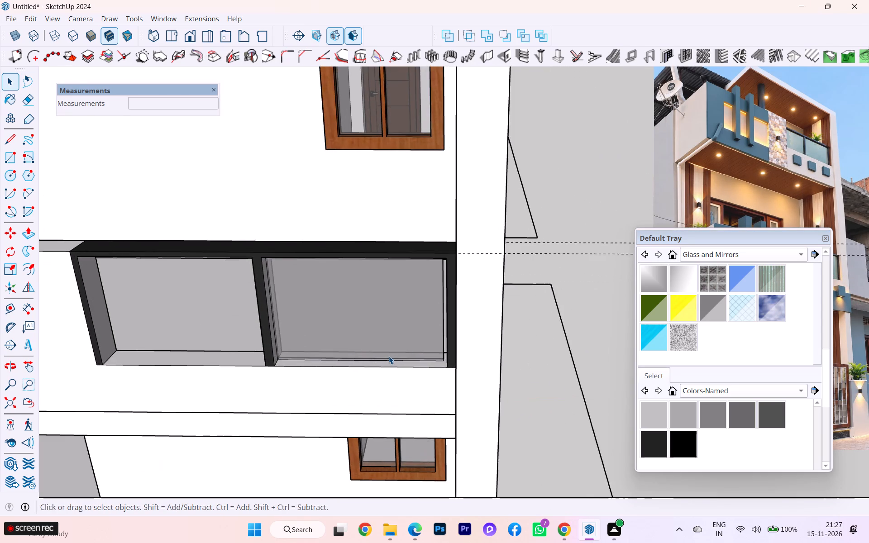
scroll(389, 356, "down", 1)
scroll(389, 356, "up", 5)
scroll(395, 353, "down", 1)
scroll(395, 353, "up", 6)
scroll(395, 352, "down", 1)
scroll(395, 352, "up", 1)
scroll(395, 352, "down", 3)
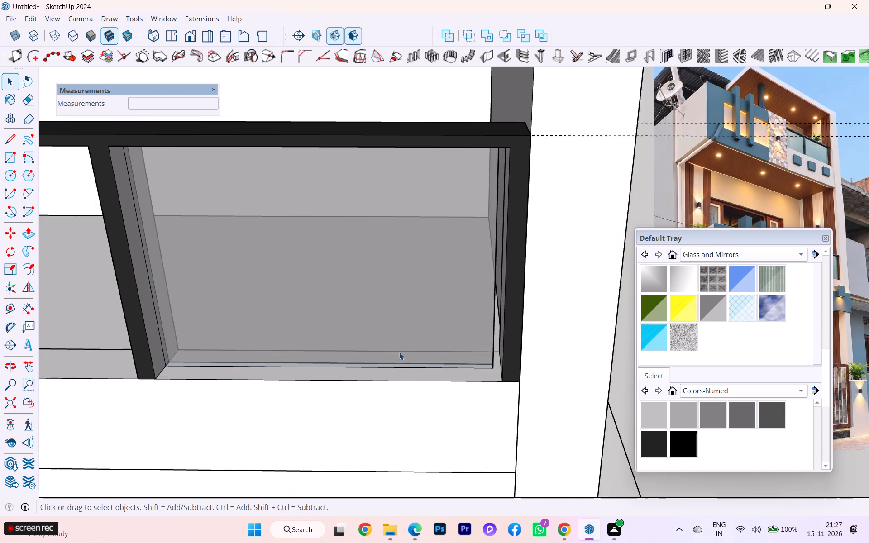
scroll(446, 351, "down", 2)
scroll(456, 353, "up", 5)
scroll(481, 356, "down", 1)
middle_click(581, 358)
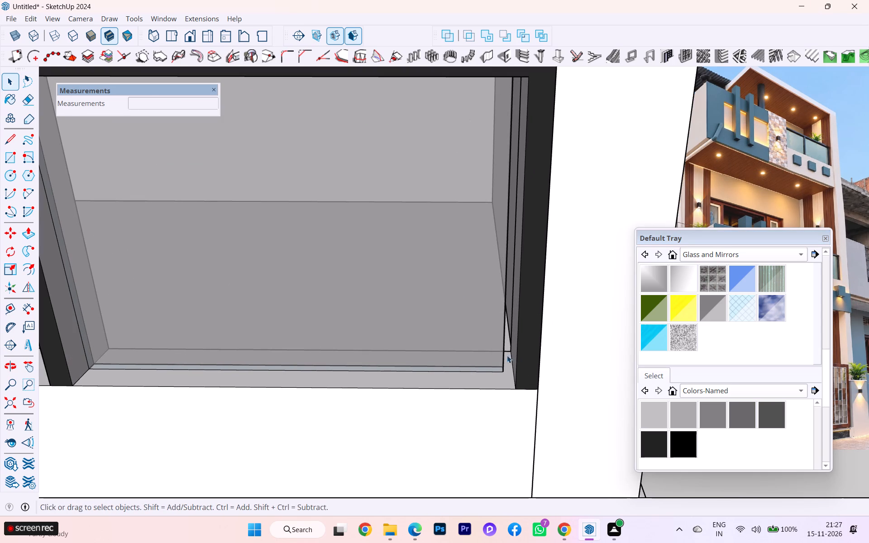
Push/Pull the existing glass panel's end face about 13/16" to close the gap to the outer end post.
middle_click_drag(507, 355, 399, 358)
scroll(399, 358, "up", 5)
scroll(506, 311, "up", 4)
scroll(482, 313, "down", 1)
scroll(482, 313, "up", 8)
scroll(482, 313, "down", 2)
middle_click_drag(483, 315, 551, 326)
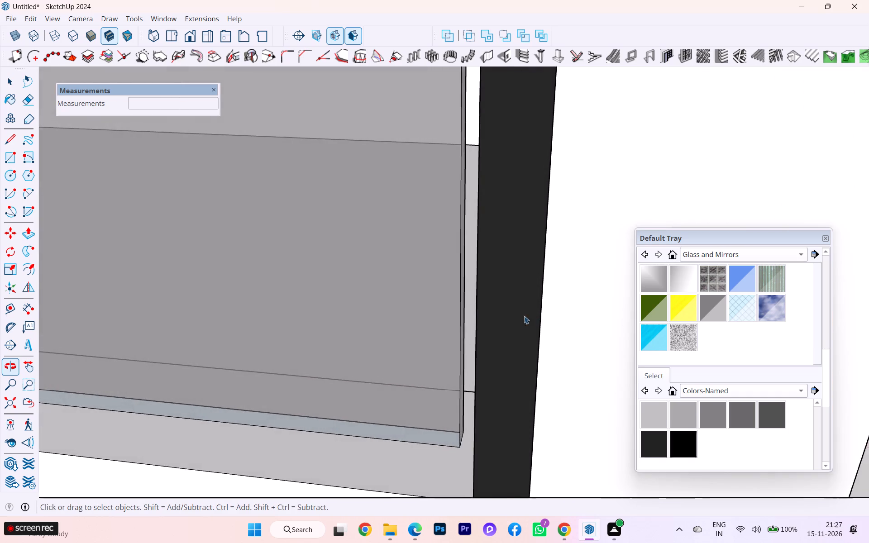
scroll(482, 297, "up", 4)
left_click(437, 281)
double_click(437, 281)
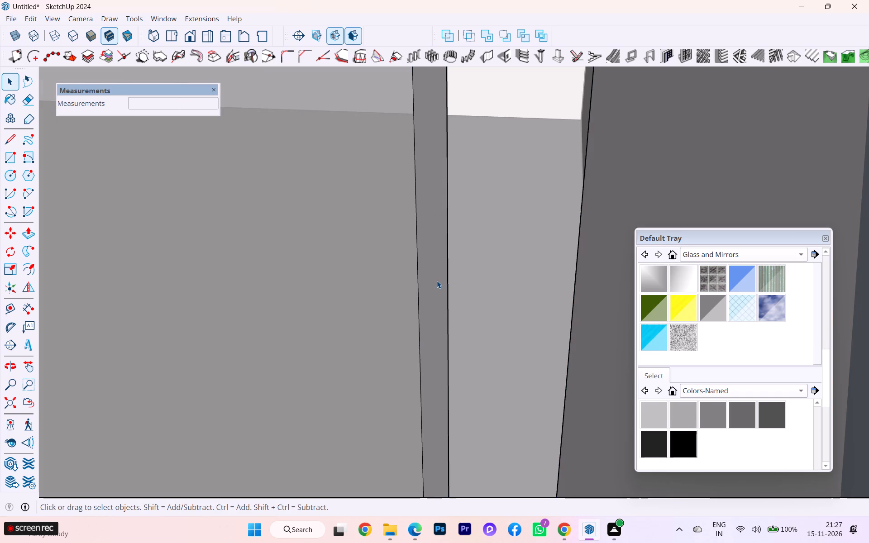
left_click(426, 274)
key("p")
left_click(426, 274)
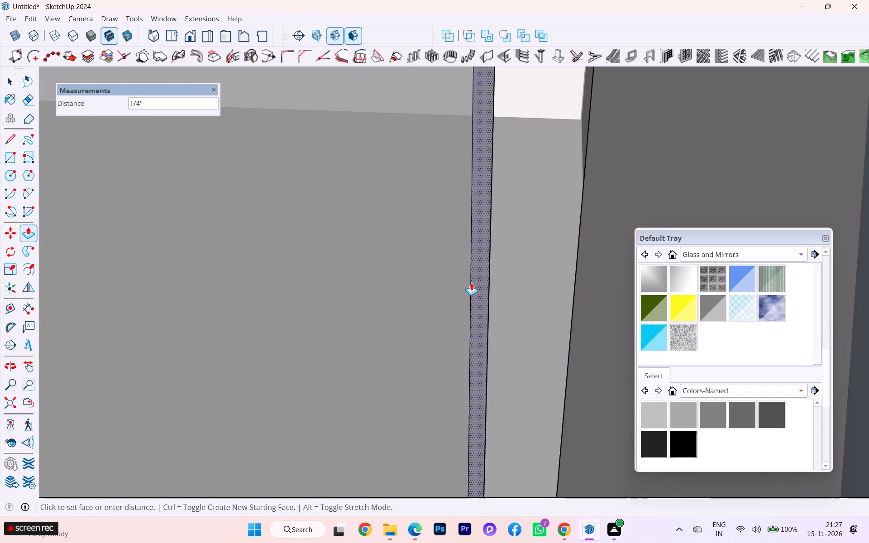
scroll(452, 278, "down", 2)
scroll(449, 277, "up", 1)
scroll(448, 277, "down", 7)
middle_click_drag(464, 277, 515, 284)
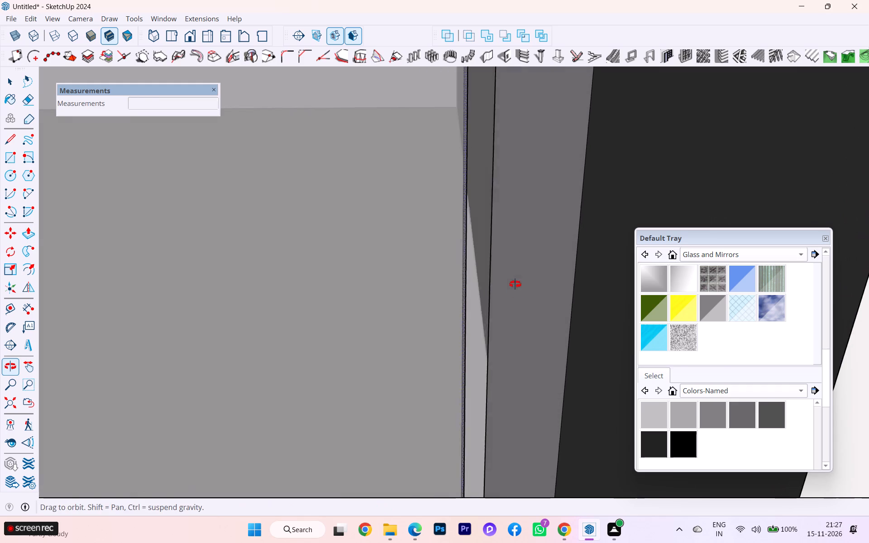
middle_click_drag(515, 284, 516, 284)
left_click(535, 281)
scroll(528, 282, "down", 13)
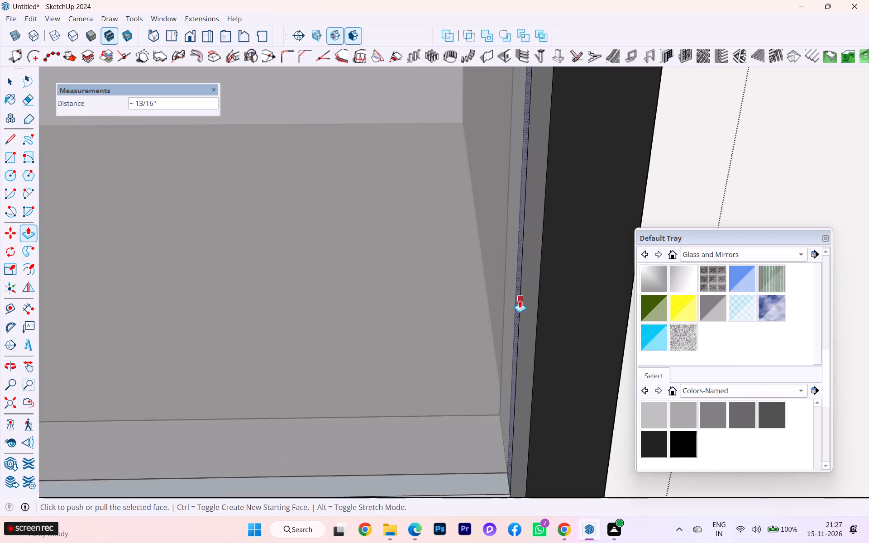
Draw a line about 2' 9 1/8" long across the empty opening's sill, from the side edge's midpoint to the middle post.
scroll(520, 300, "down", 6)
scroll(501, 347, "down", 2)
scroll(501, 347, "up", 2)
scroll(501, 347, "down", 6)
scroll(498, 343, "up", 1)
scroll(498, 343, "down", 2)
middle_click_drag(347, 320, 315, 319)
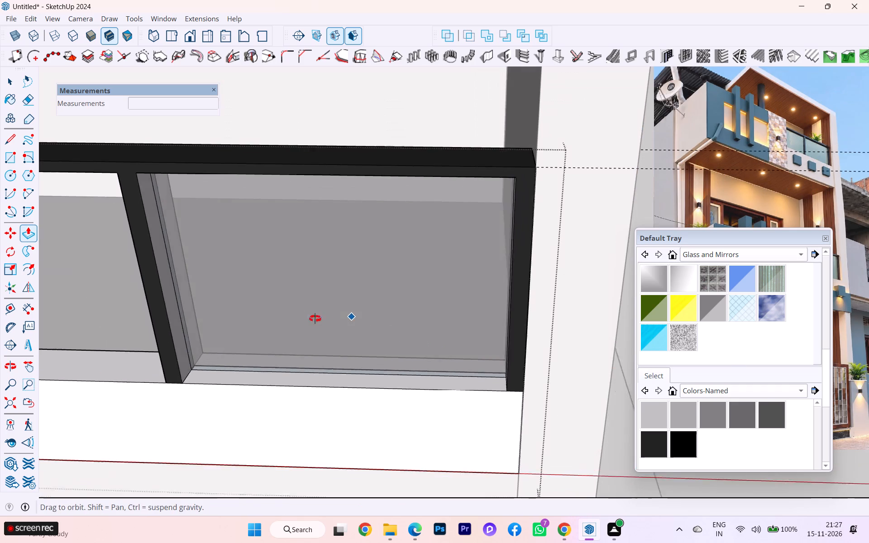
middle_click_drag(315, 319, 187, 288)
scroll(185, 277, "down", 5)
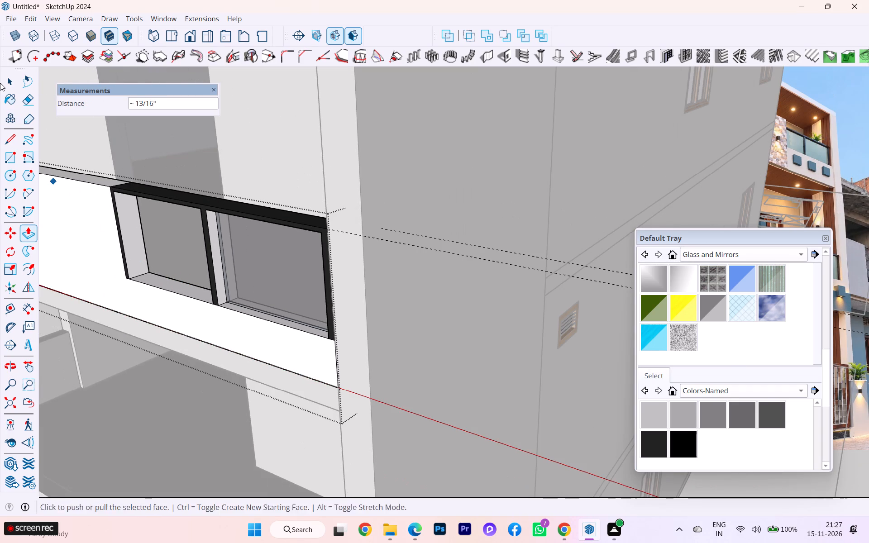
left_click(12, 82)
scroll(121, 227, "up", 3)
scroll(121, 227, "down", 2)
scroll(123, 232, "up", 1)
scroll(126, 238, "down", 2)
scroll(127, 238, "up", 1)
scroll(155, 282, "up", 8)
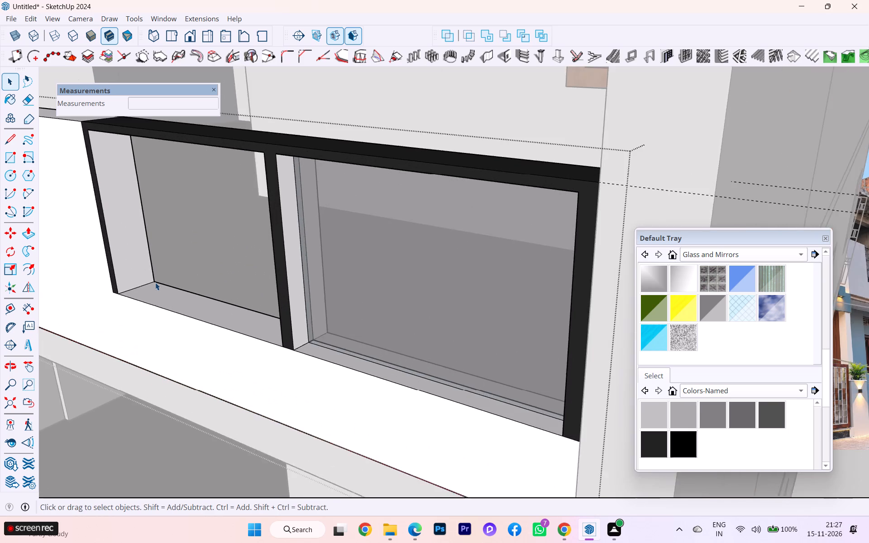
scroll(155, 282, "up", 1)
scroll(155, 282, "down", 1)
scroll(155, 282, "up", 2)
key("l")
key("Return")
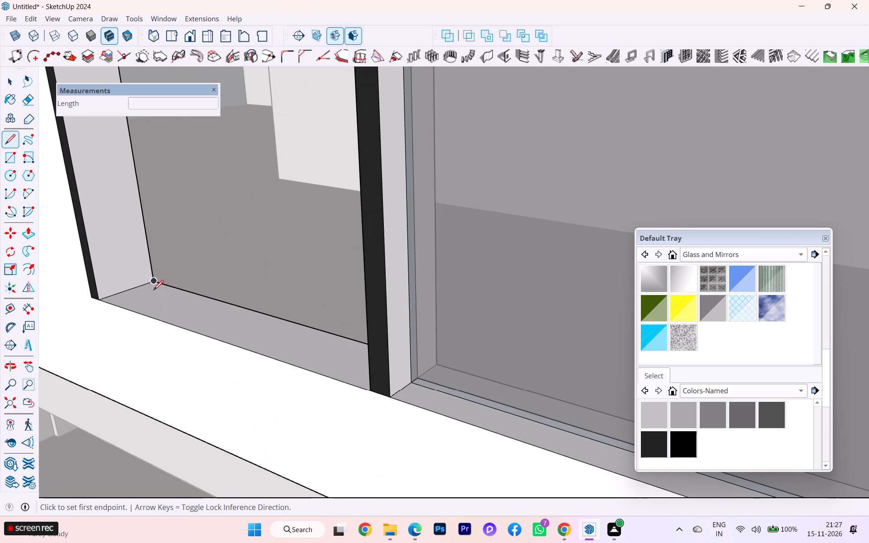
left_click(132, 291)
scroll(269, 328, "down", 1)
middle_click_drag(279, 331, 384, 332)
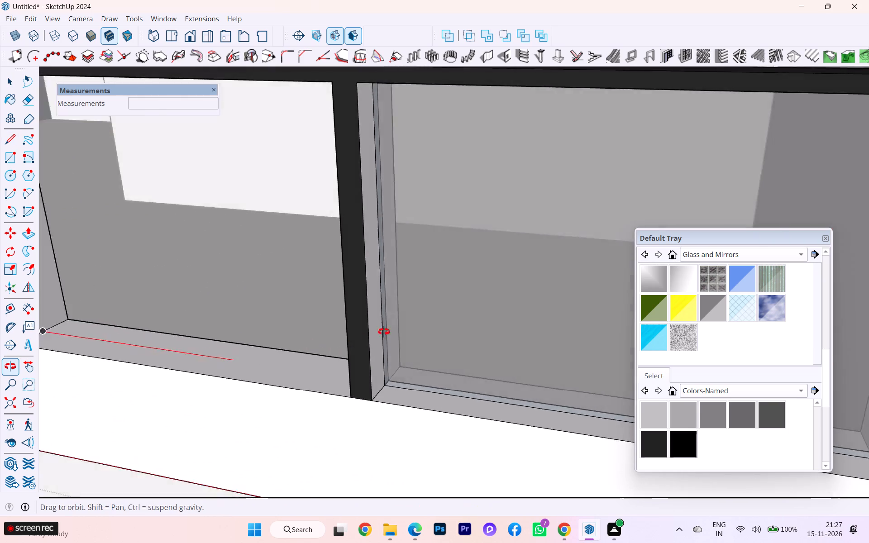
middle_click_drag(384, 332, 549, 348)
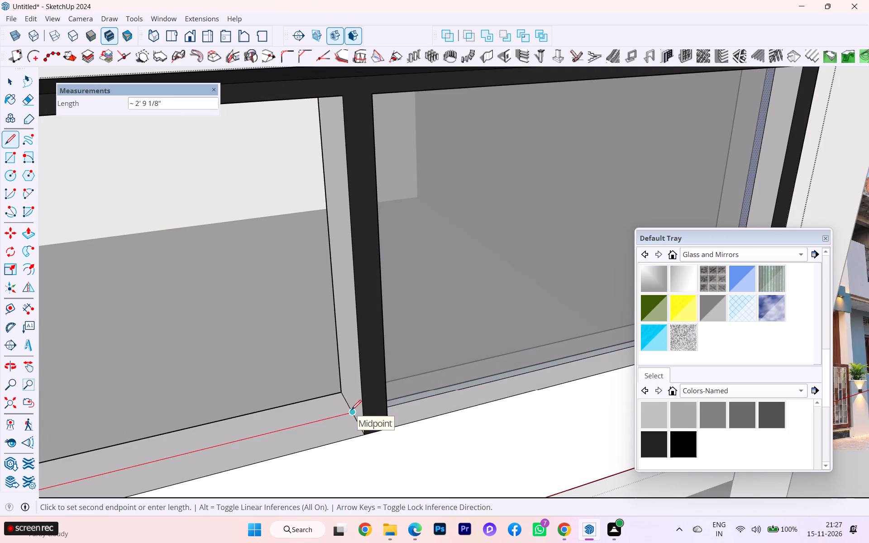
left_click(351, 410)
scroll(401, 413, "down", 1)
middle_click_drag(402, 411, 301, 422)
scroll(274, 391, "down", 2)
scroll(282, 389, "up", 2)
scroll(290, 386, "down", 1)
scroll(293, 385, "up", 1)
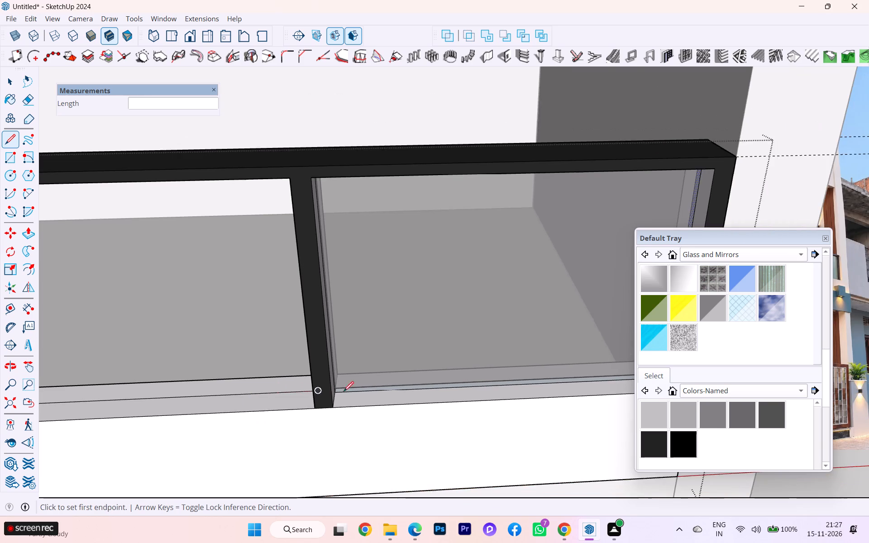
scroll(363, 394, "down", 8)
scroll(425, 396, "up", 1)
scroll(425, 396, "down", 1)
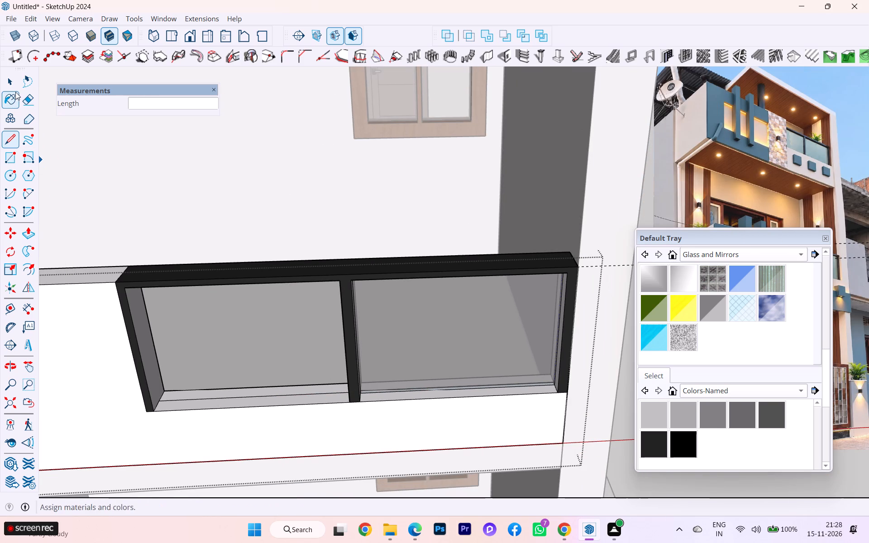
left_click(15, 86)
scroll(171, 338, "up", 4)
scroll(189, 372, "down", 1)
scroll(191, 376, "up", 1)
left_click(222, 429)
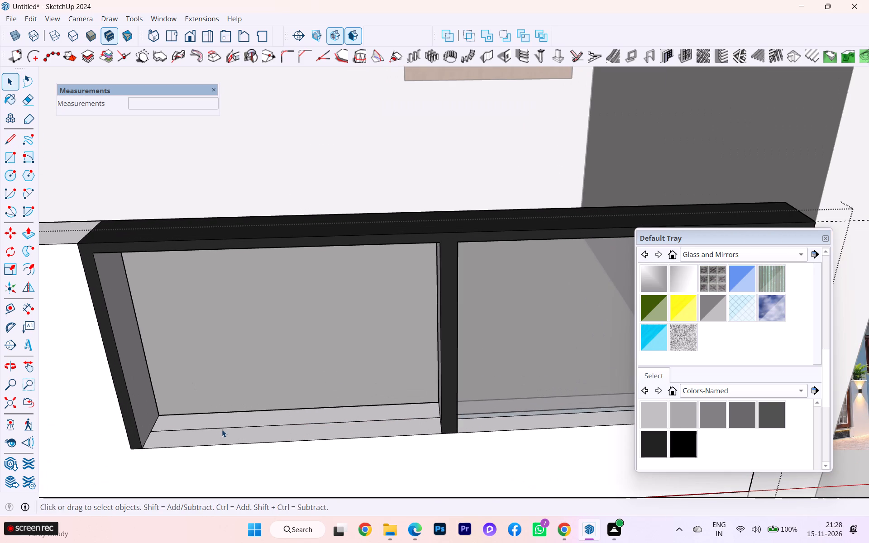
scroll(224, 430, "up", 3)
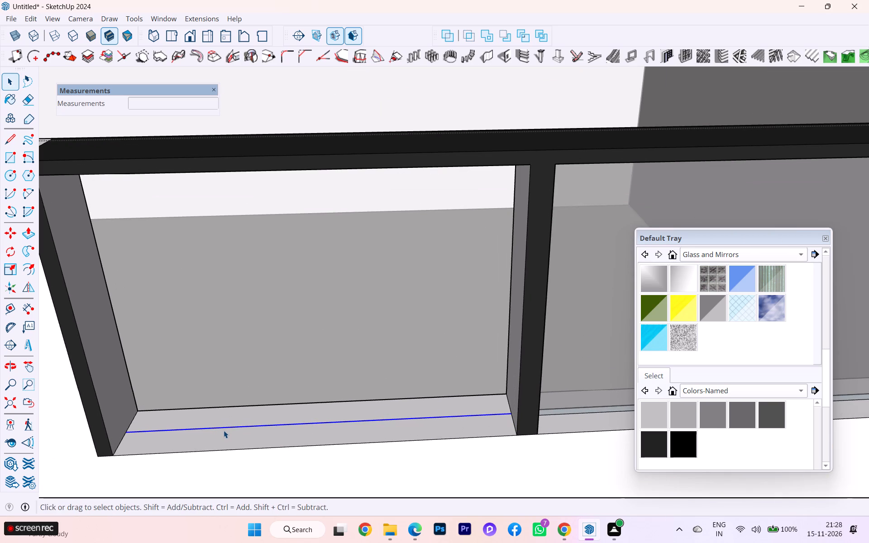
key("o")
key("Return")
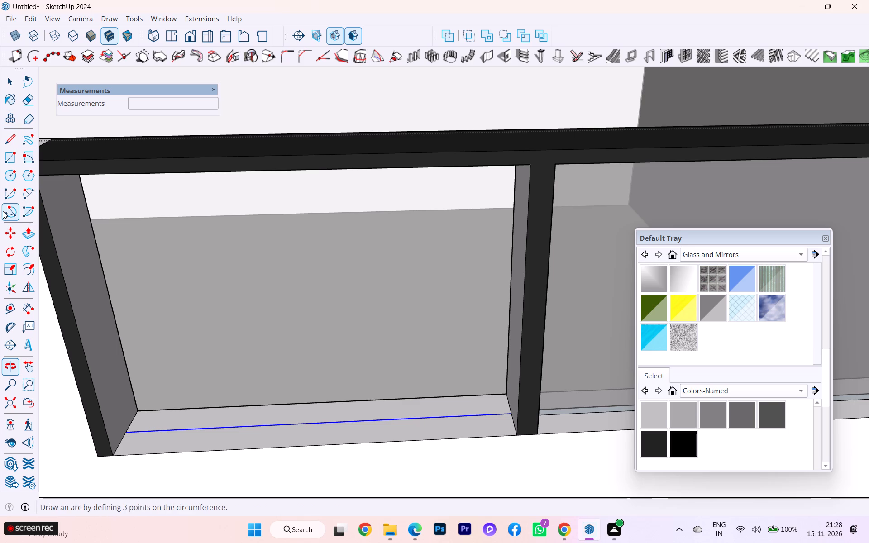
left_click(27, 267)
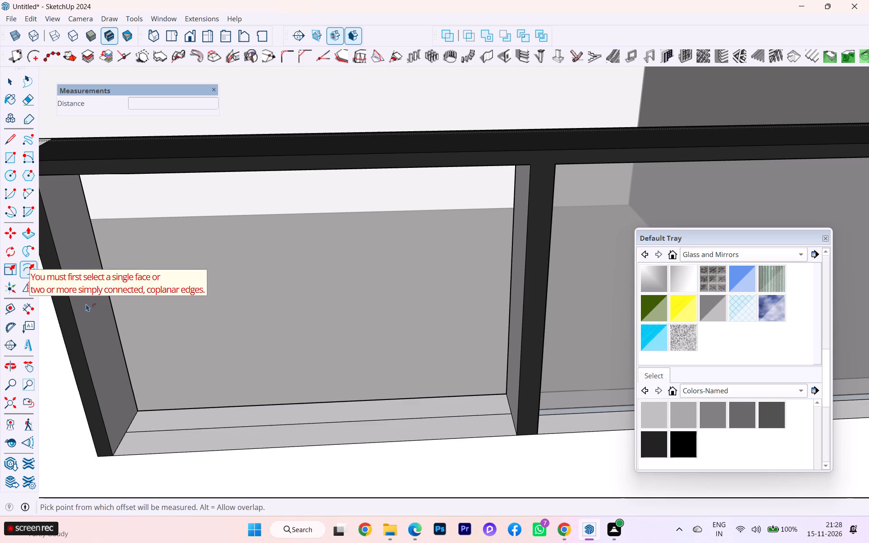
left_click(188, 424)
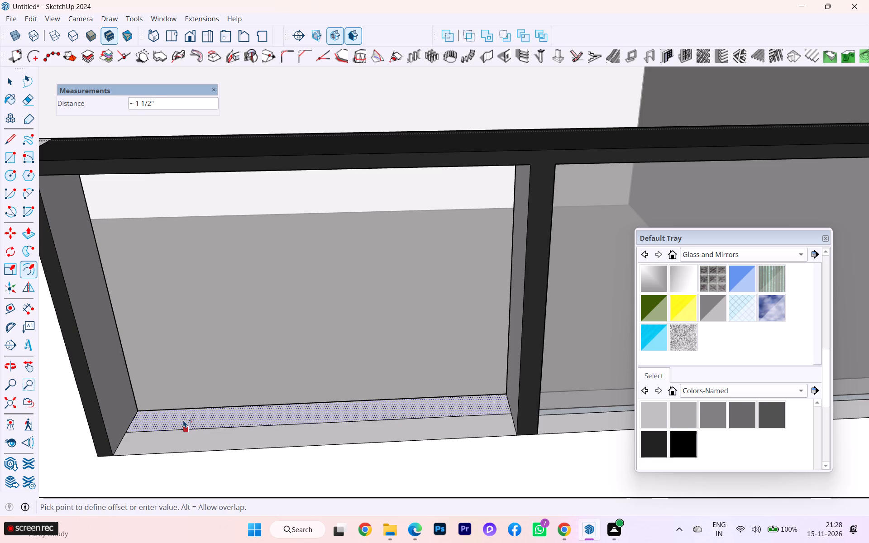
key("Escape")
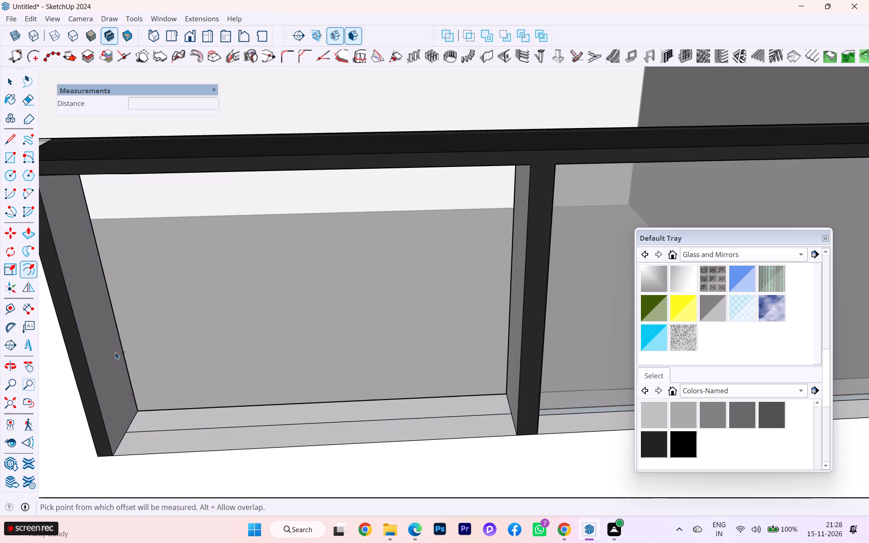
Copy the sill's centre line 9/16" toward the front to outline a thin strip for the second glass panel.
left_click(12, 81)
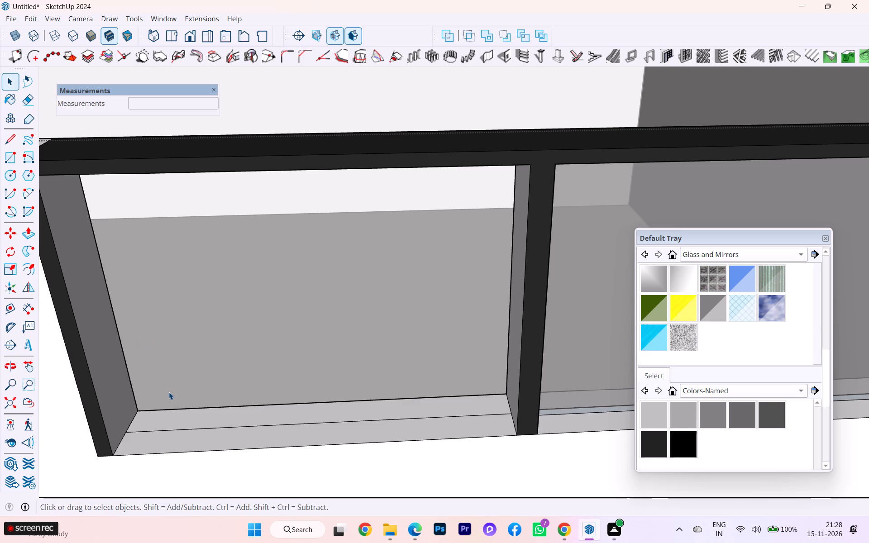
left_click(152, 432)
key("m")
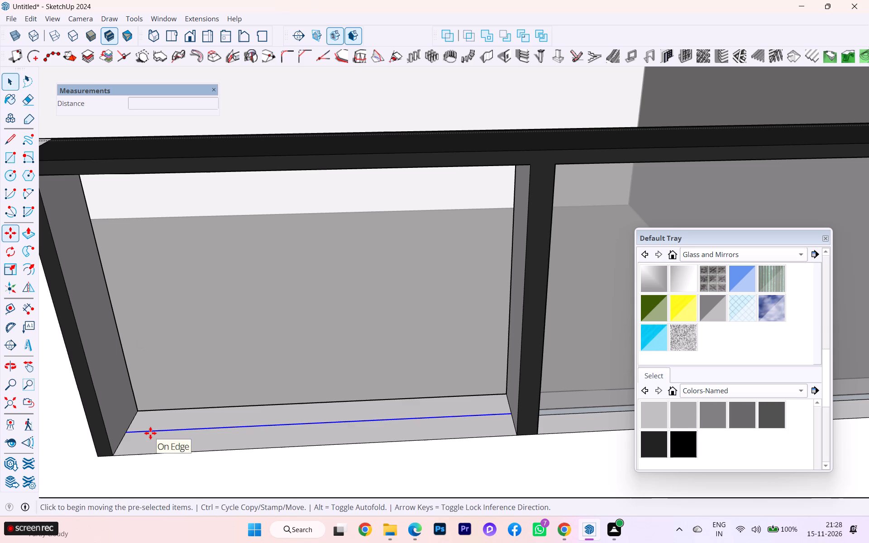
key("Return")
scroll(138, 437, "up", 3)
left_click(127, 431)
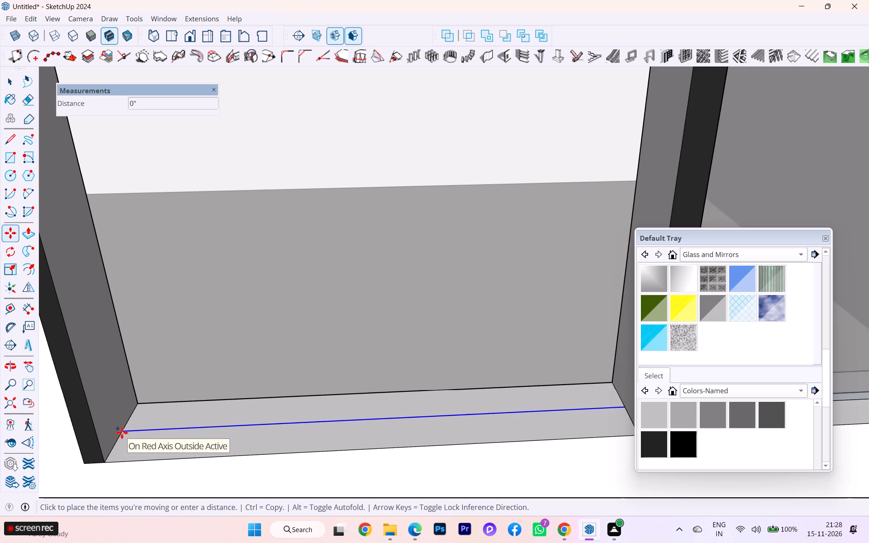
scroll(122, 437, "up", 3)
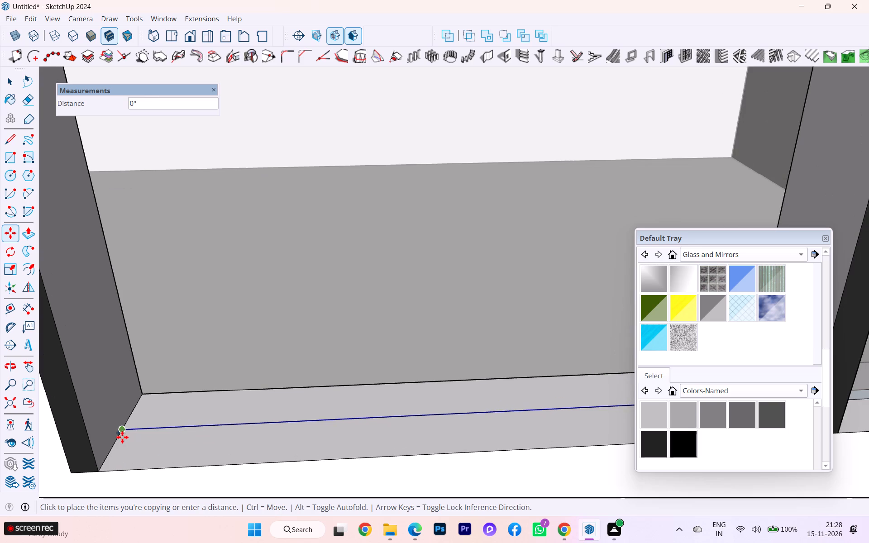
left_click(123, 440)
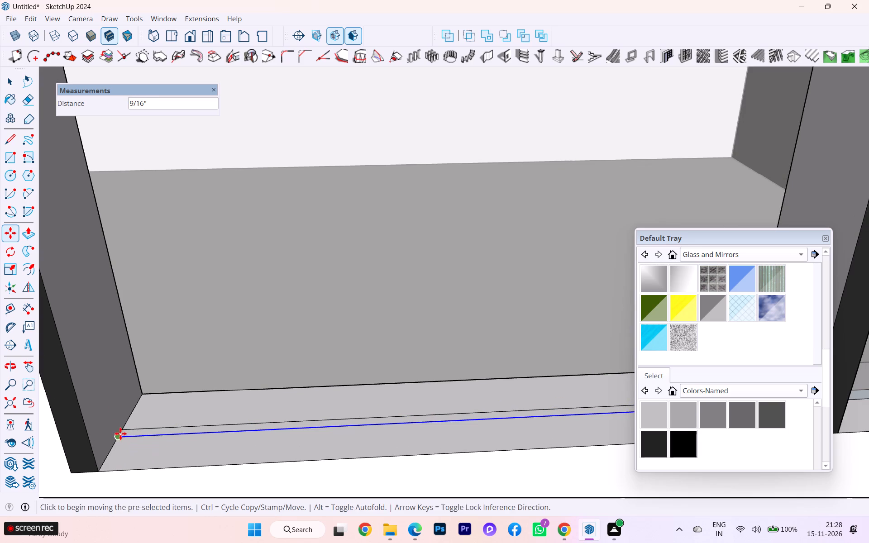
Push/Pull the thin sill strip up about 1' 11 5/8" to the underside of the top rail.
left_click(4, 80)
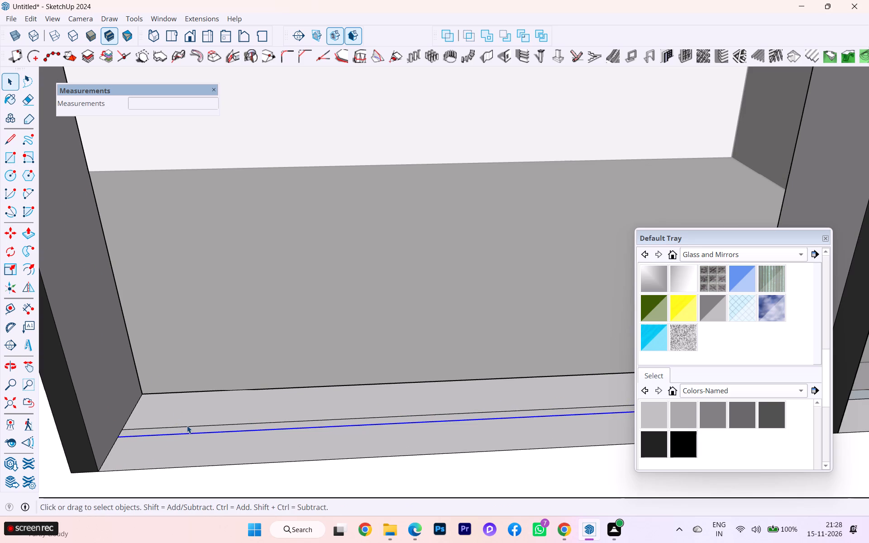
left_click(185, 430)
key("p")
left_click(185, 431)
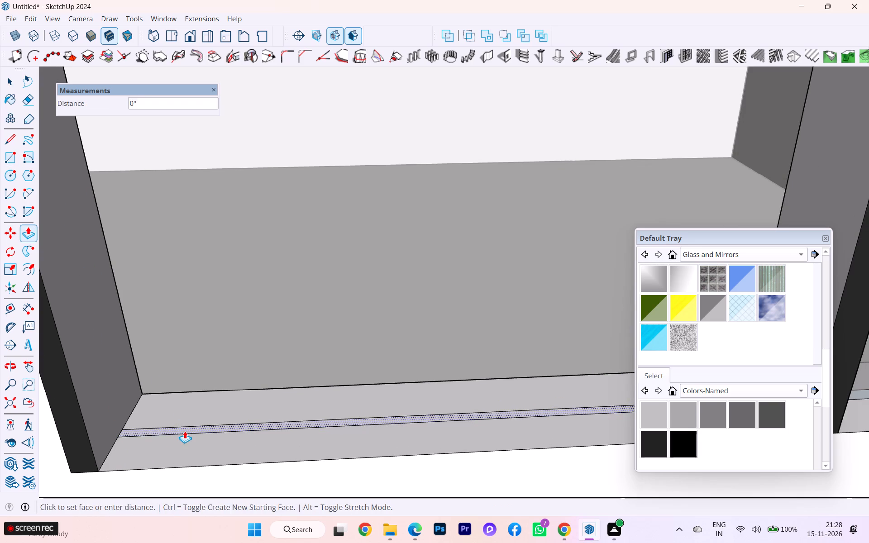
scroll(177, 335, "down", 1)
scroll(151, 262, "down", 8)
scroll(151, 262, "up", 4)
scroll(151, 262, "down", 2)
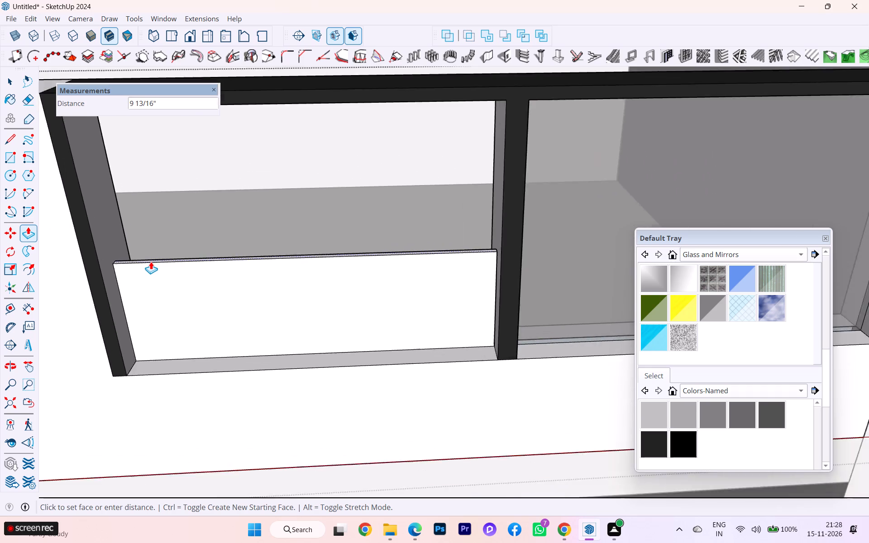
scroll(151, 262, "down", 1)
scroll(151, 262, "up", 1)
scroll(151, 262, "down", 1)
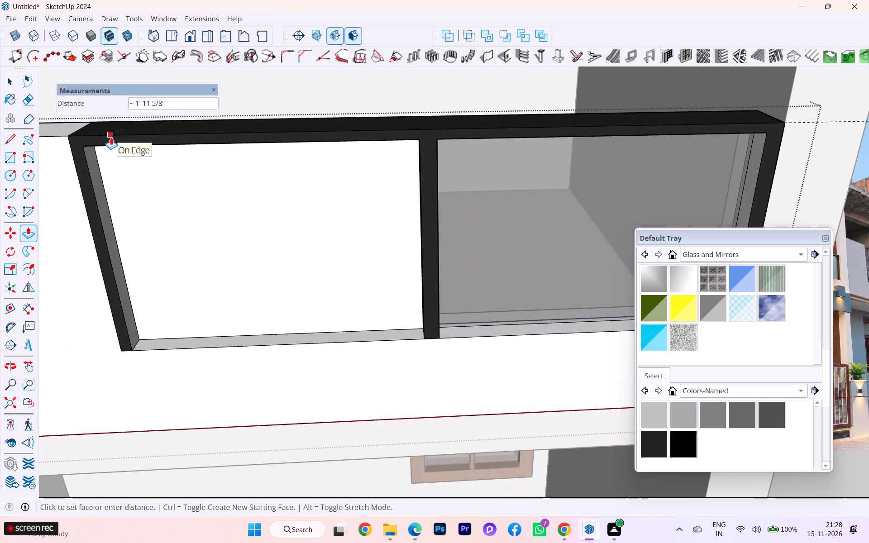
left_click(97, 147)
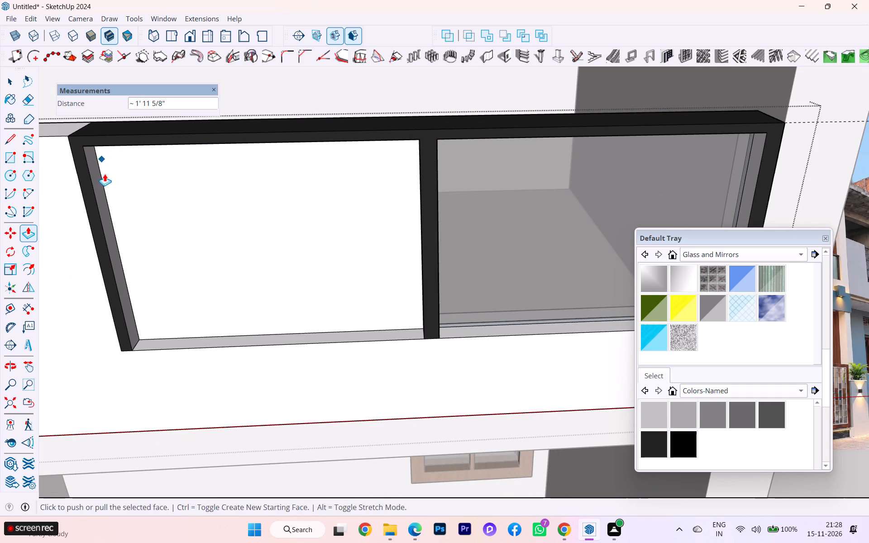
Paint the new infill panel's front face with the translucent grey glass material from Glass and Mirrors.
left_click(9, 85)
left_click(198, 247)
double_click(198, 247)
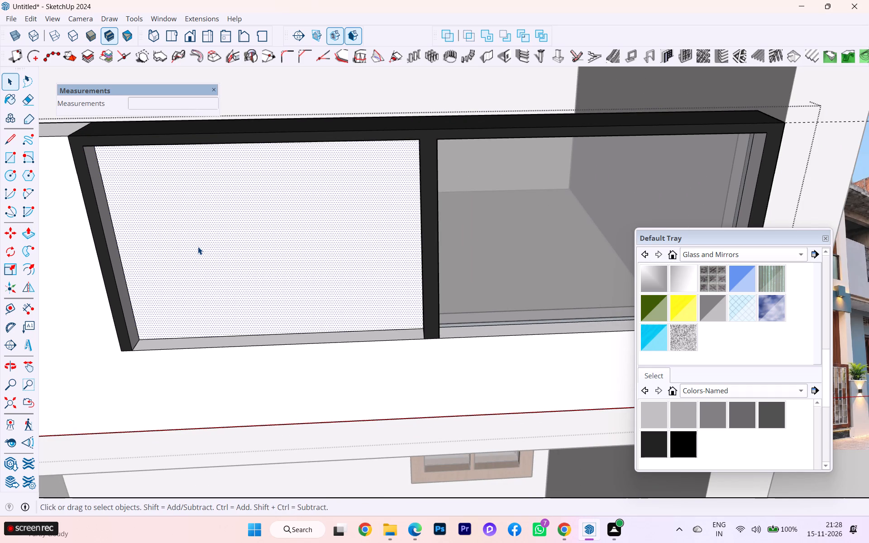
left_click(713, 312)
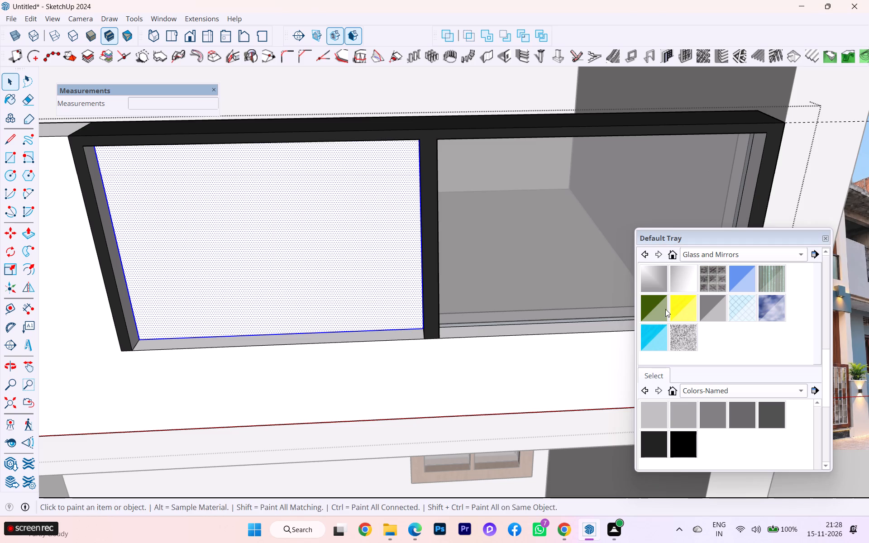
left_click(410, 295)
Paint the new infill panel's back face with the same translucent grey glass.
scroll(218, 292, "down", 2)
middle_click_drag(225, 294, 726, 306)
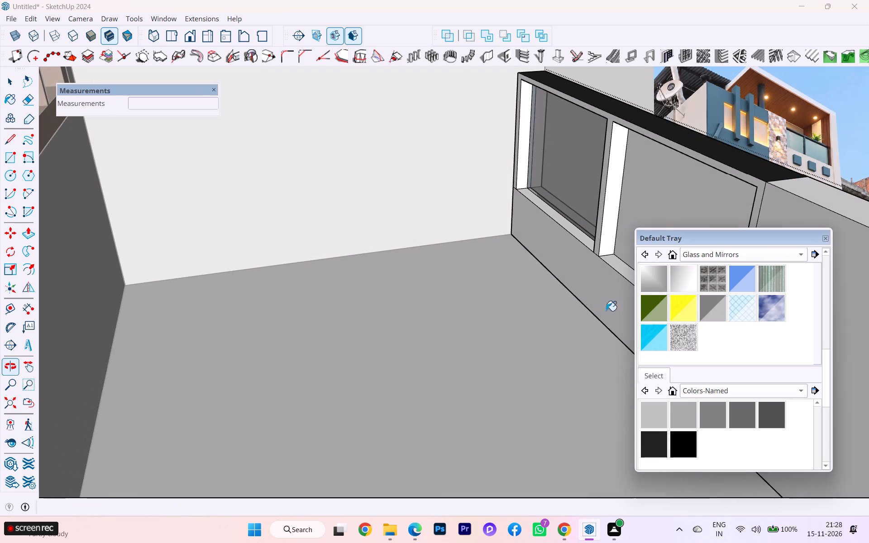
left_click(665, 190)
scroll(673, 210, "down", 1)
middle_click_drag(662, 213, 418, 235)
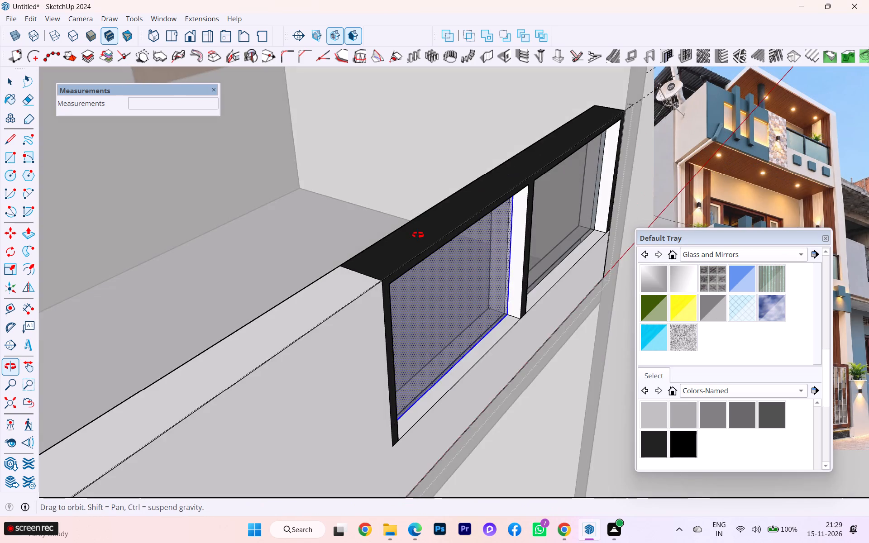
middle_click_drag(418, 235, 291, 226)
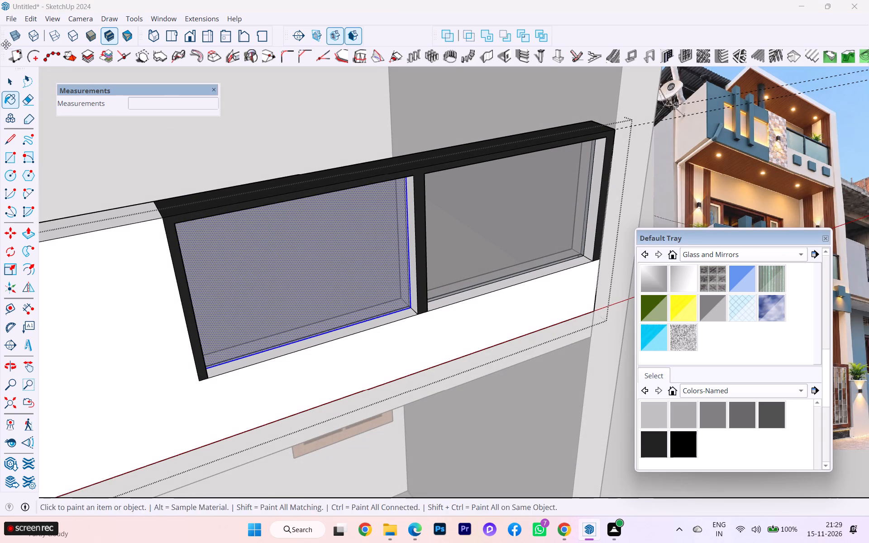
Paint the street-side reveals of the middle and far end posts with the near-black colour from Colors-Named.
left_click(9, 77)
scroll(386, 261, "up", 3)
scroll(422, 251, "down", 2)
middle_click_drag(422, 252, 786, 263)
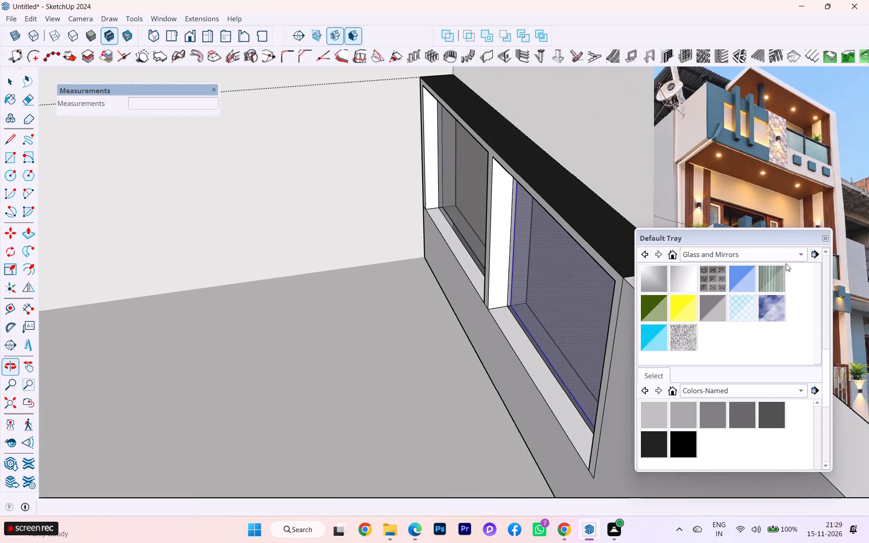
scroll(597, 320, "down", 1)
middle_click_drag(593, 318, 363, 316)
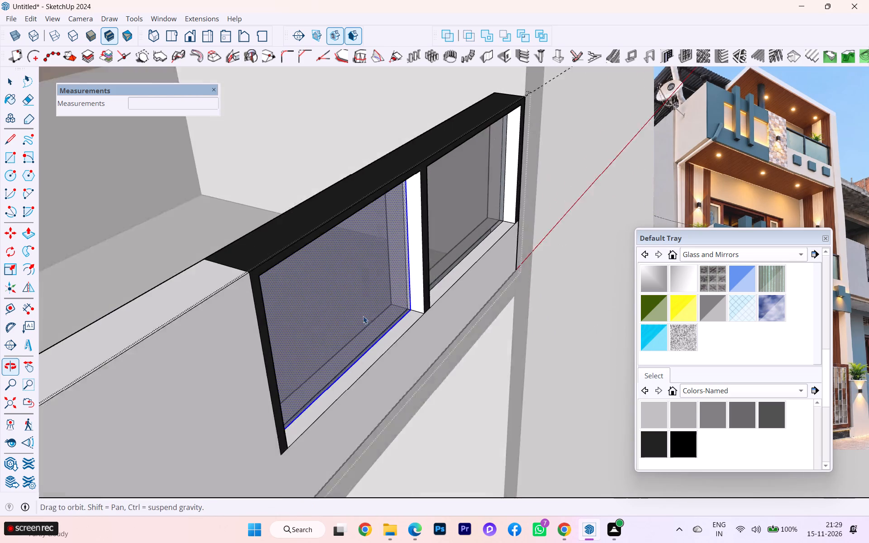
left_click_drag(734, 235, 684, 251)
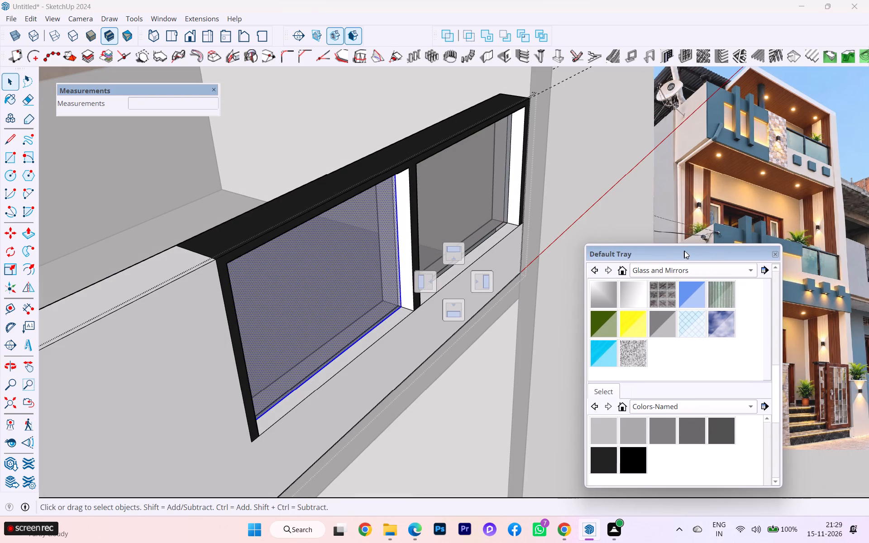
left_click_drag(684, 251, 728, 248)
scroll(311, 272, "down", 6)
scroll(306, 278, "up", 1)
scroll(306, 278, "down", 4)
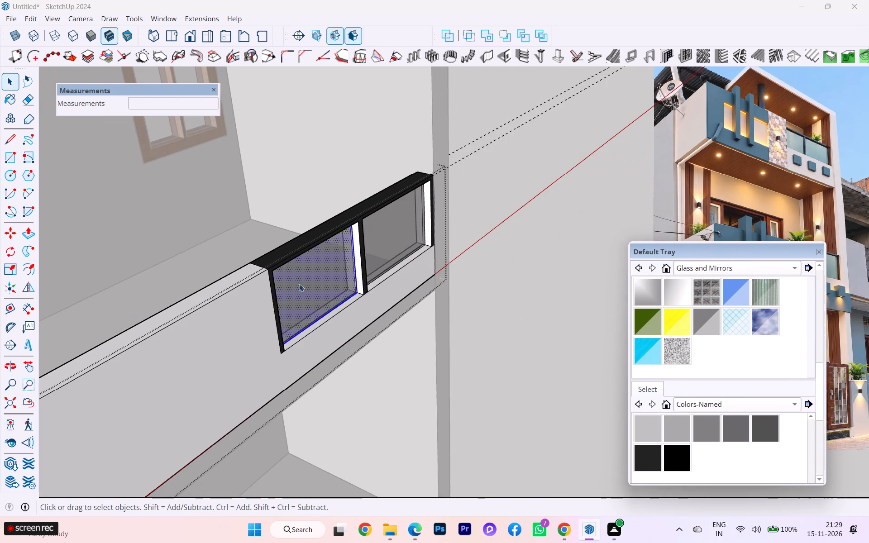
scroll(112, 286, "down", 1)
scroll(267, 258, "up", 6)
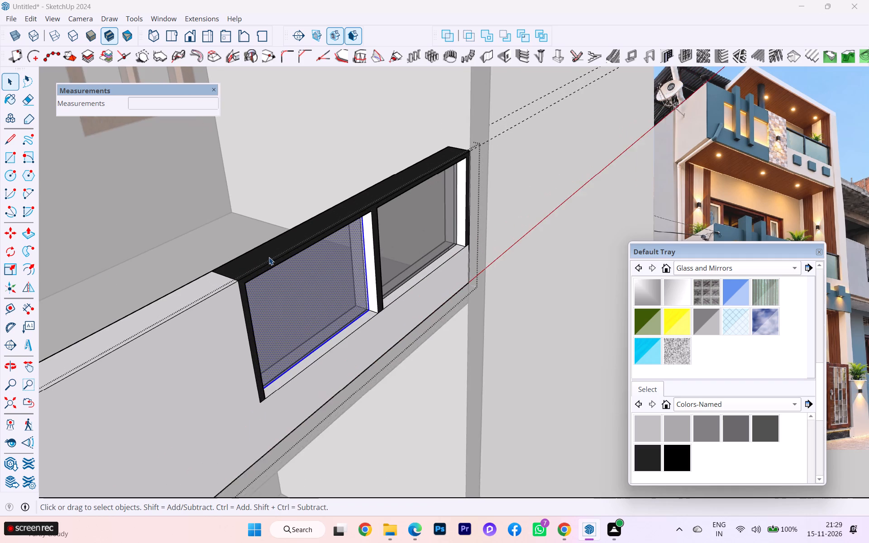
scroll(278, 276, "up", 4)
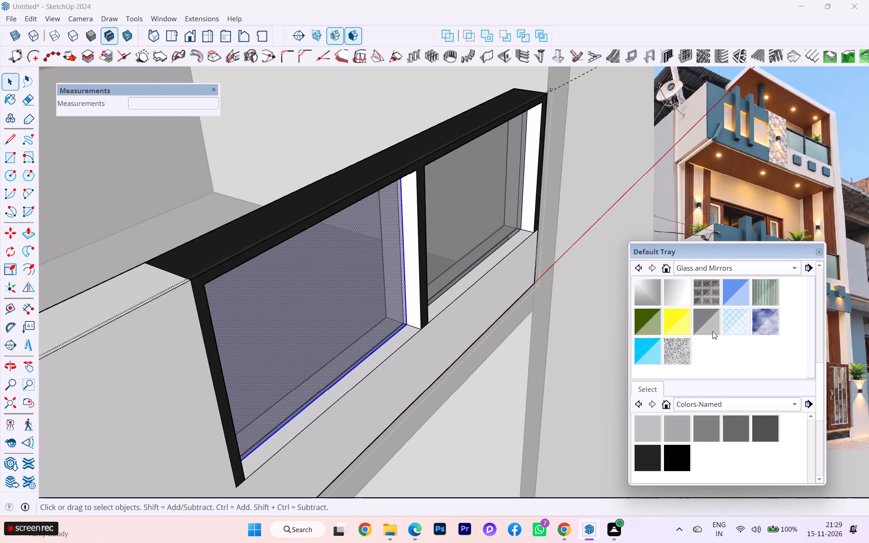
left_click(647, 466)
scroll(430, 239, "up", 1)
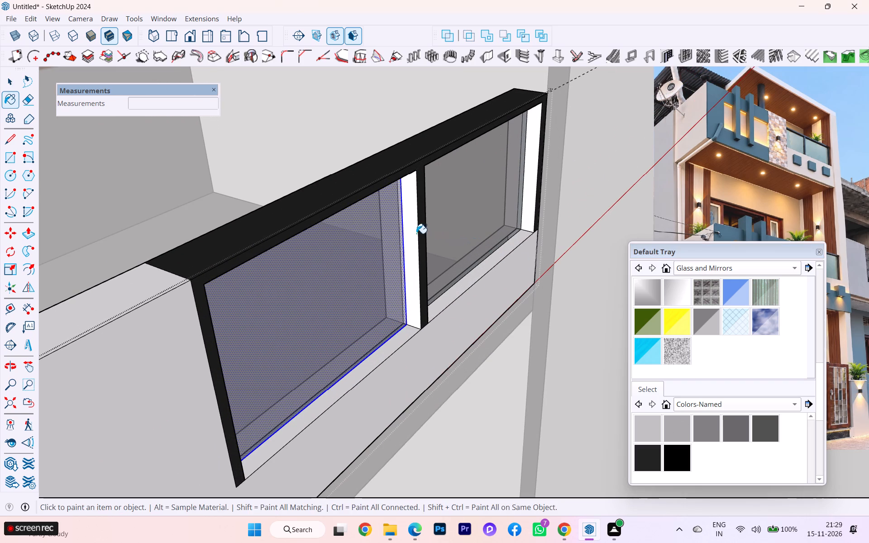
left_click(410, 221)
left_click(543, 145)
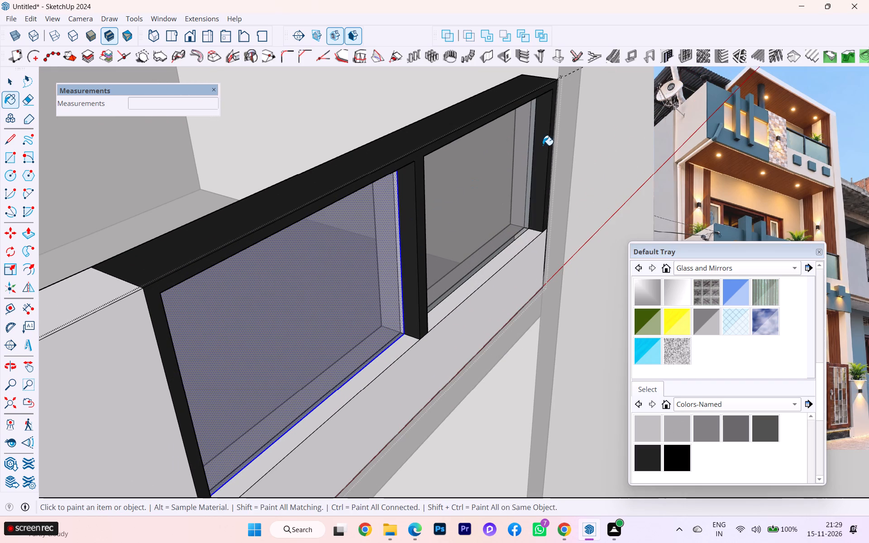
Paint the street-side reveal of the near end post, beside the selected glass panel, in the same near-black.
scroll(458, 229, "down", 2)
middle_click_drag(185, 286, 0, 286)
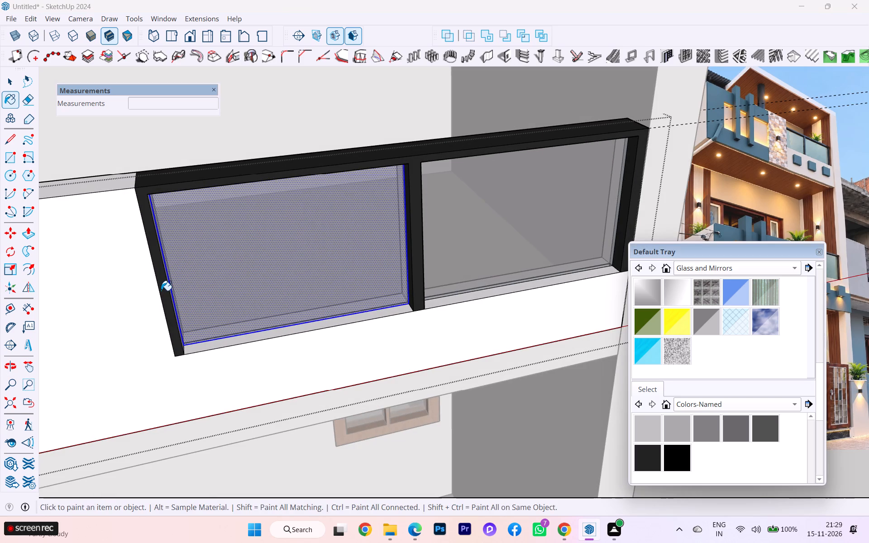
scroll(181, 290, "up", 1)
scroll(181, 290, "down", 1)
scroll(181, 290, "up", 2)
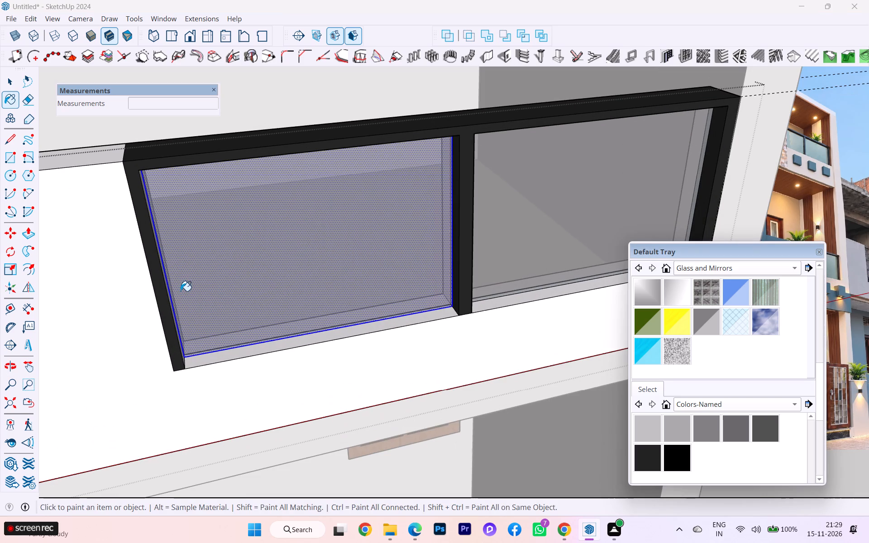
scroll(181, 291, "down", 2)
middle_click_drag(157, 282, 53, 272)
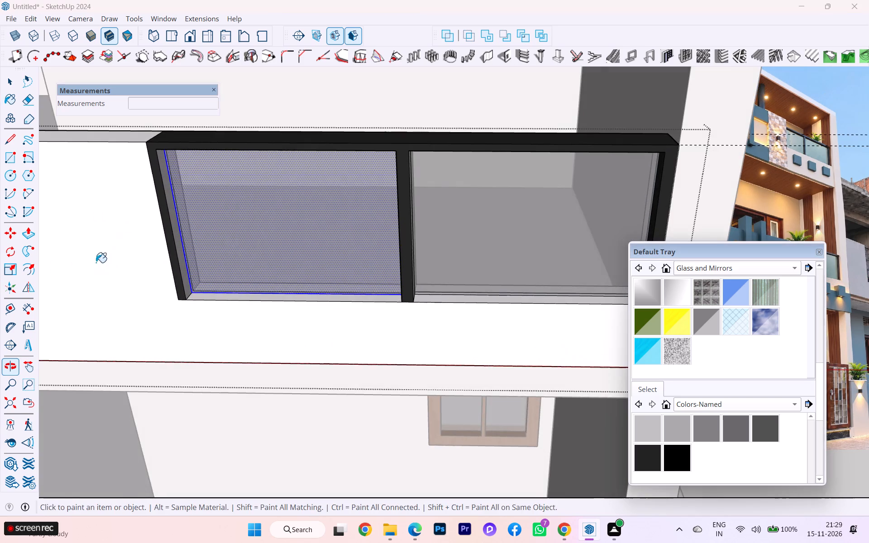
scroll(185, 243, "up", 3)
left_click(176, 247)
Paint the balcony-side reveals of the far end post and middle post, behind the glass, in the same near-black.
scroll(161, 253, "down", 4)
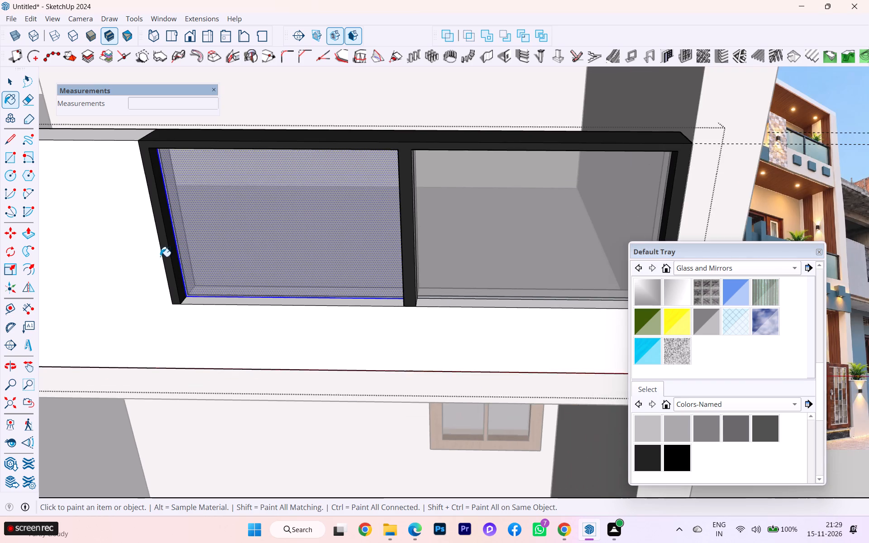
scroll(158, 258, "down", 1)
scroll(158, 258, "up", 1)
middle_click_drag(158, 258, 490, 286)
middle_click_drag(409, 287, 547, 287)
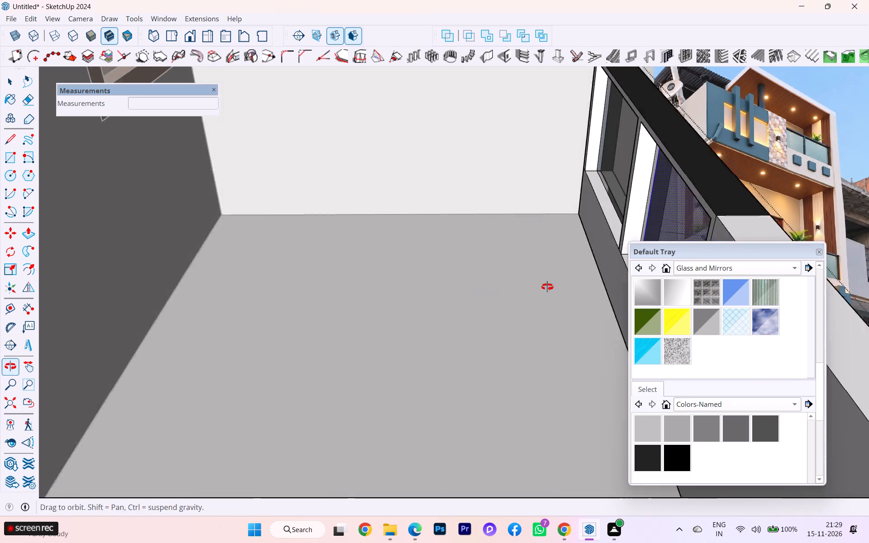
middle_click_drag(547, 287, 557, 286)
scroll(559, 286, "down", 1)
scroll(606, 236, "up", 3)
scroll(587, 166, "up", 2)
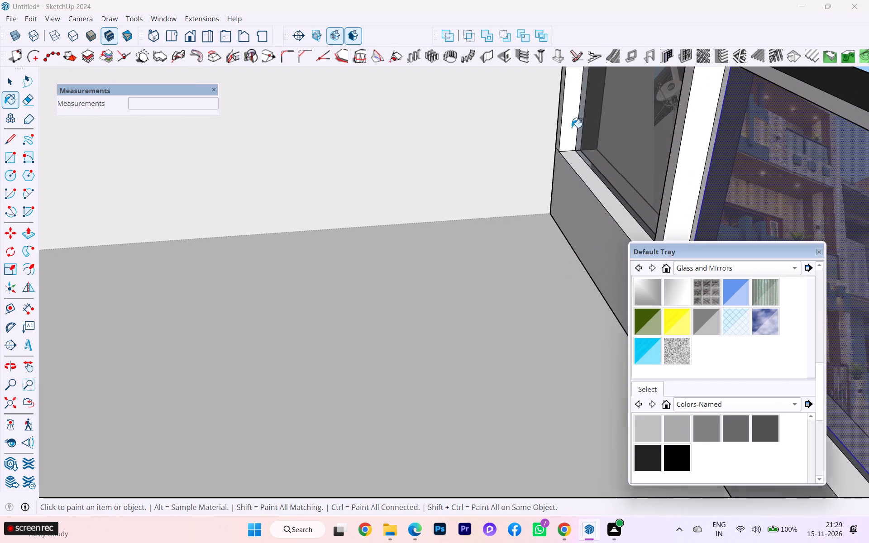
left_click(572, 128)
left_click(699, 153)
Paint the balcony-side sill strips behind both glass panels with the same near-black colour.
scroll(550, 219, "down", 3)
scroll(530, 233, "up", 1)
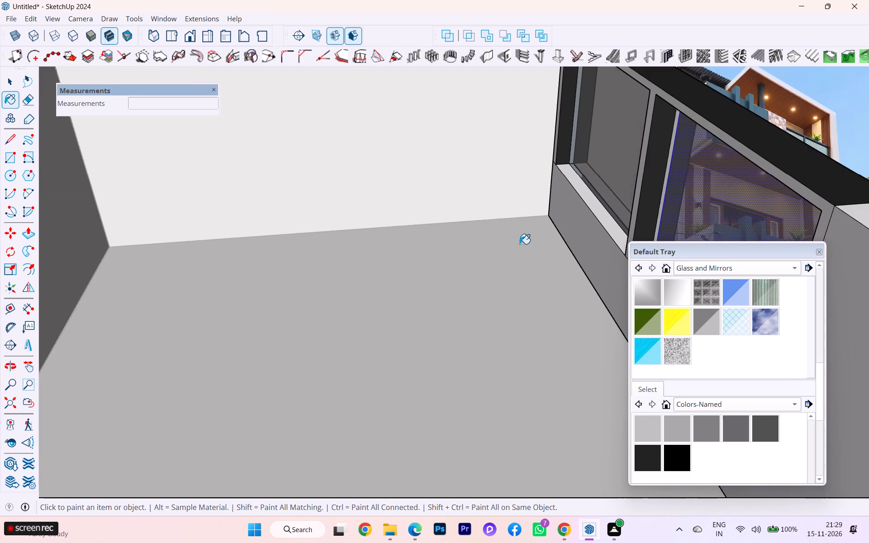
scroll(520, 244, "down", 10)
middle_click_drag(487, 257, 484, 247)
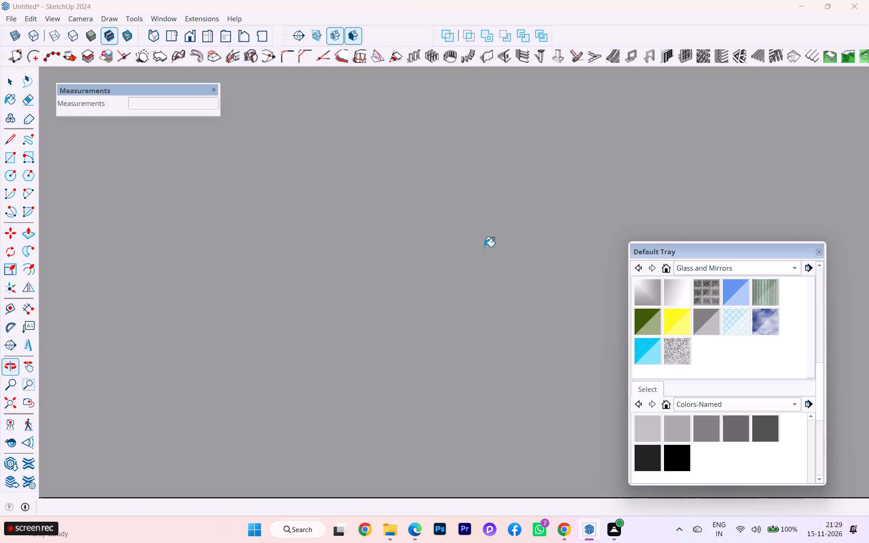
left_click(14, 404)
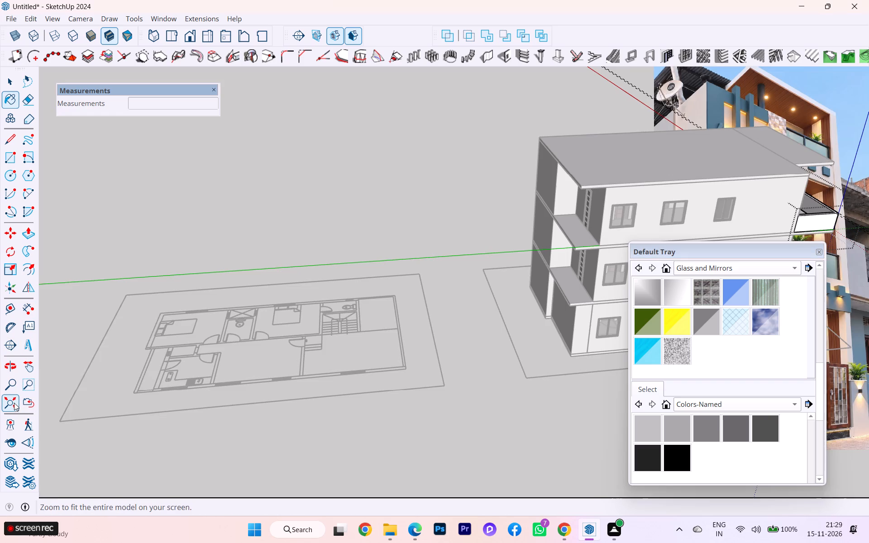
scroll(603, 268, "up", 3)
scroll(418, 259, "down", 2)
scroll(346, 264, "up", 1)
scroll(311, 266, "down", 2)
scroll(149, 271, "up", 1)
scroll(149, 271, "down", 4)
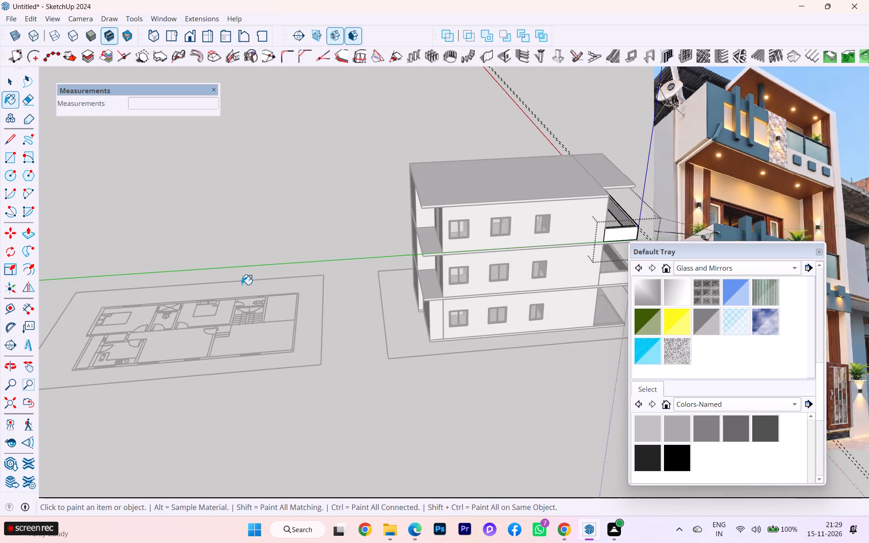
scroll(242, 285, "down", 2)
scroll(242, 285, "up", 1)
scroll(242, 285, "down", 2)
scroll(242, 285, "up", 1)
scroll(242, 285, "down", 1)
scroll(626, 219, "up", 3)
scroll(534, 222, "up", 1)
scroll(534, 222, "down", 1)
scroll(534, 222, "up", 4)
scroll(554, 201, "down", 1)
scroll(554, 201, "up", 5)
scroll(554, 201, "down", 1)
scroll(554, 201, "up", 8)
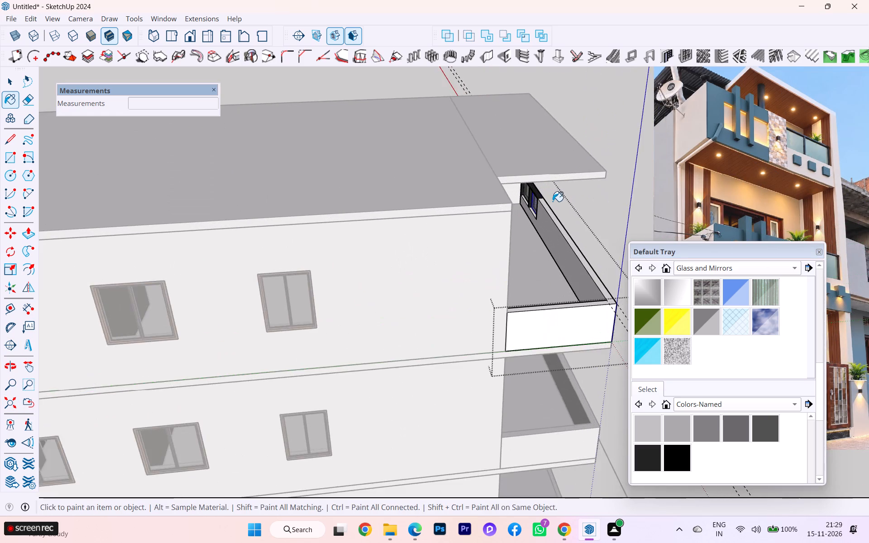
scroll(553, 201, "up", 3)
scroll(539, 206, "down", 5)
scroll(539, 206, "up", 2)
scroll(539, 206, "down", 1)
scroll(539, 206, "up", 3)
scroll(539, 206, "down", 4)
scroll(539, 206, "up", 1)
scroll(539, 206, "down", 4)
scroll(539, 206, "up", 2)
middle_click_drag(538, 226, 0, 294)
scroll(291, 205, "up", 4)
middle_click_drag(439, 226, 230, 280)
scroll(179, 257, "up", 5)
scroll(179, 257, "down", 1)
scroll(179, 257, "up", 3)
scroll(179, 257, "down", 1)
scroll(179, 257, "up", 3)
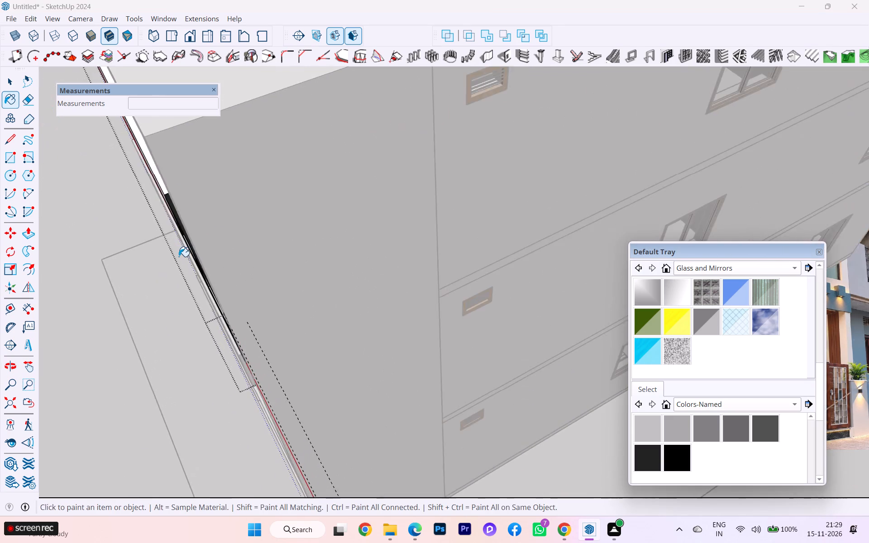
scroll(179, 256, "down", 1)
middle_click_drag(182, 256, 540, 242)
scroll(264, 231, "down", 3)
scroll(629, 201, "up", 5)
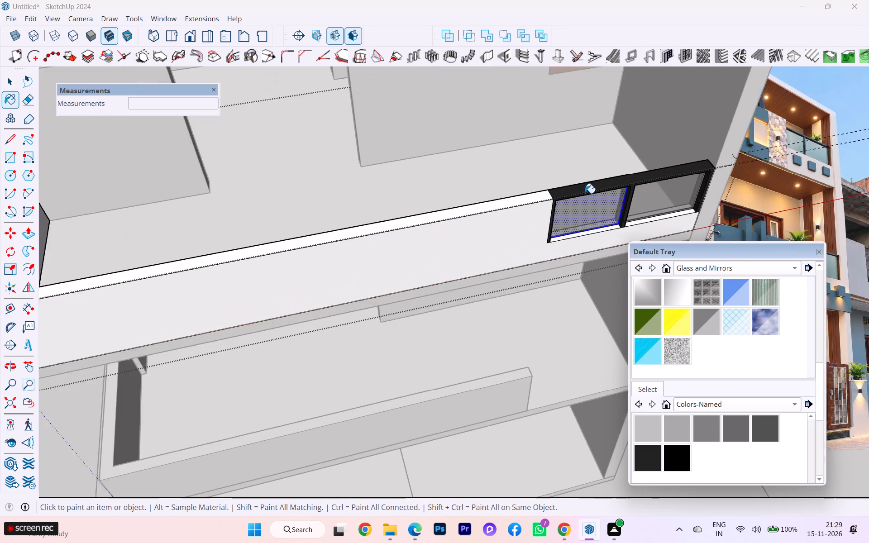
scroll(585, 193, "up", 4)
scroll(571, 191, "down", 1)
scroll(571, 191, "up", 4)
scroll(420, 226, "down", 2)
scroll(635, 259, "up", 3)
scroll(571, 249, "up", 3)
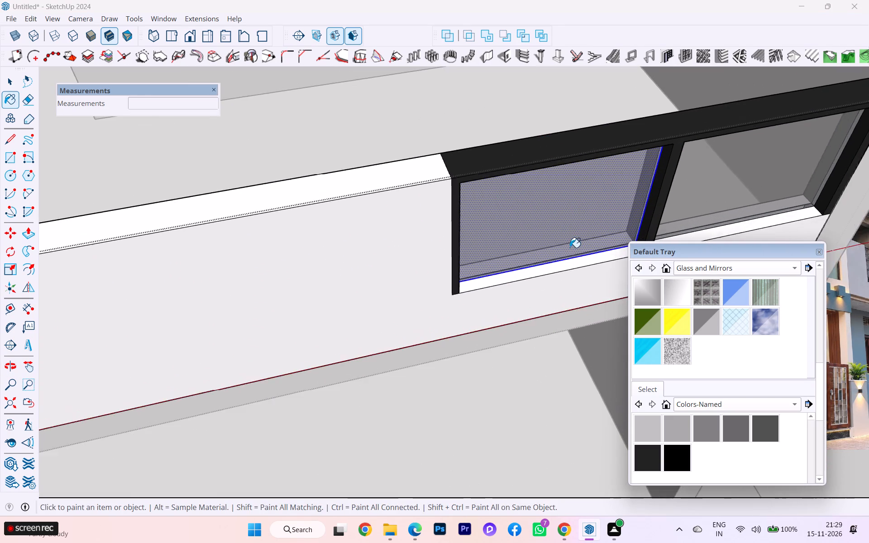
scroll(570, 248, "up", 3)
scroll(490, 240, "down", 3)
scroll(351, 243, "down", 1)
scroll(351, 243, "up", 1)
scroll(351, 243, "down", 3)
scroll(351, 243, "up", 2)
scroll(351, 243, "down", 1)
scroll(581, 257, "up", 5)
scroll(582, 257, "down", 1)
scroll(582, 257, "up", 4)
scroll(587, 238, "down", 2)
scroll(588, 234, "up", 1)
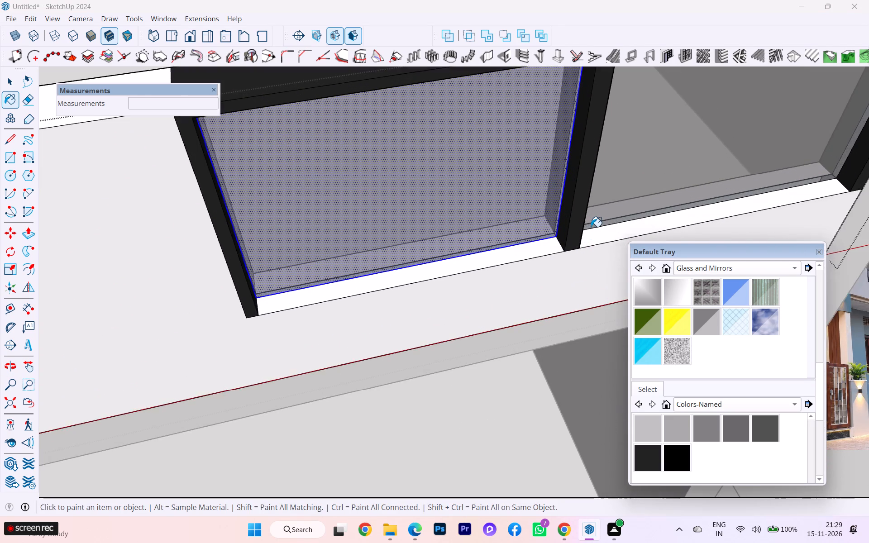
scroll(591, 227, "up", 4)
scroll(378, 245, "down", 3)
scroll(239, 270, "down", 1)
middle_click_drag(238, 271, 646, 285)
left_click(544, 257)
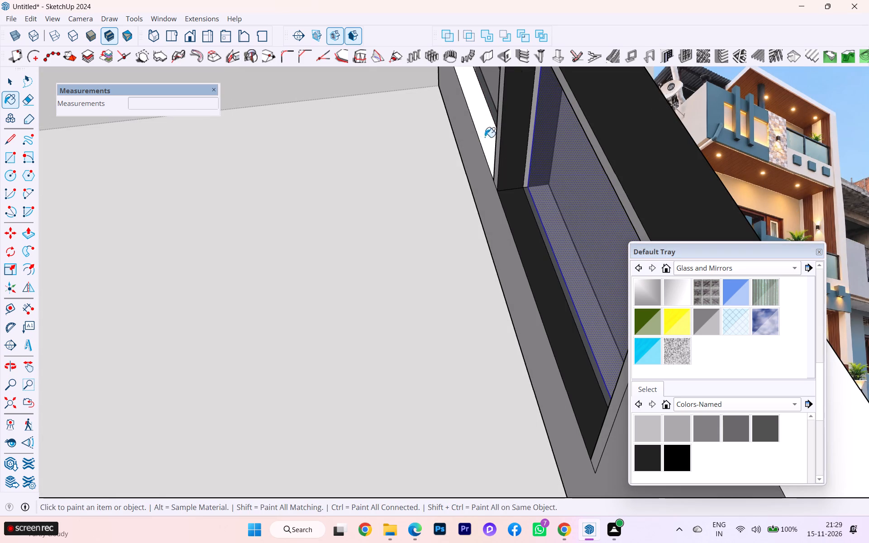
left_click(489, 133)
Paint the balcony-side reveal of the near end post, beside the glass panel, in the near-black colour.
scroll(427, 202, "down", 7)
middle_click(539, 293)
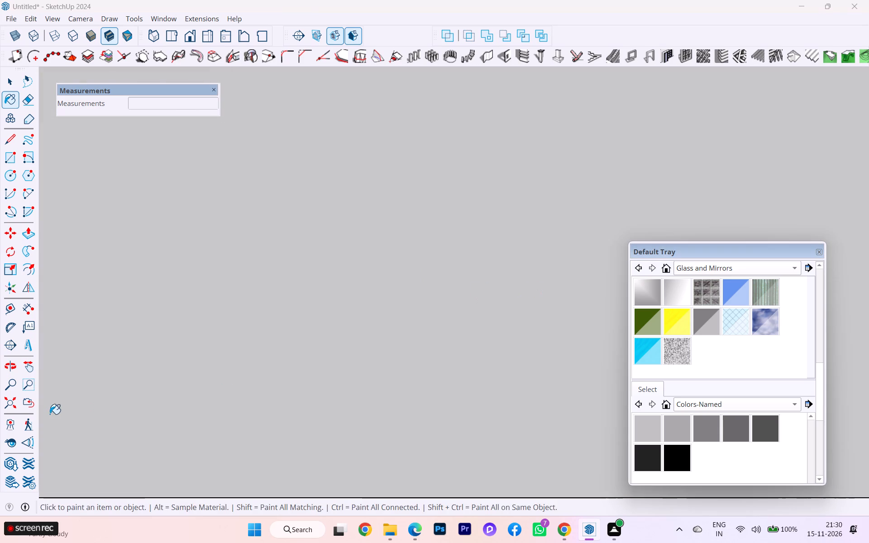
left_click(15, 404)
scroll(548, 301, "up", 2)
scroll(465, 301, "down", 4)
scroll(394, 306, "up", 2)
scroll(382, 308, "down", 1)
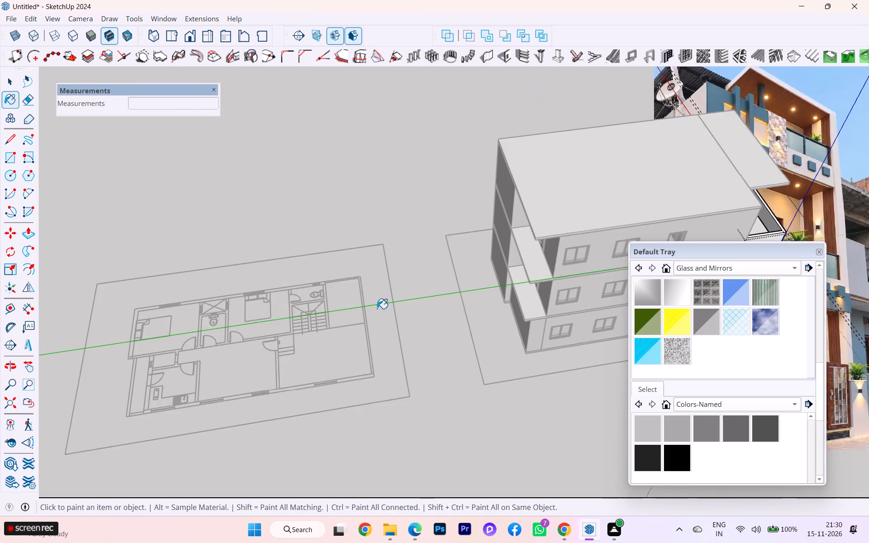
scroll(513, 306, "up", 10)
scroll(520, 301, "down", 1)
middle_click_drag(501, 308, 126, 297)
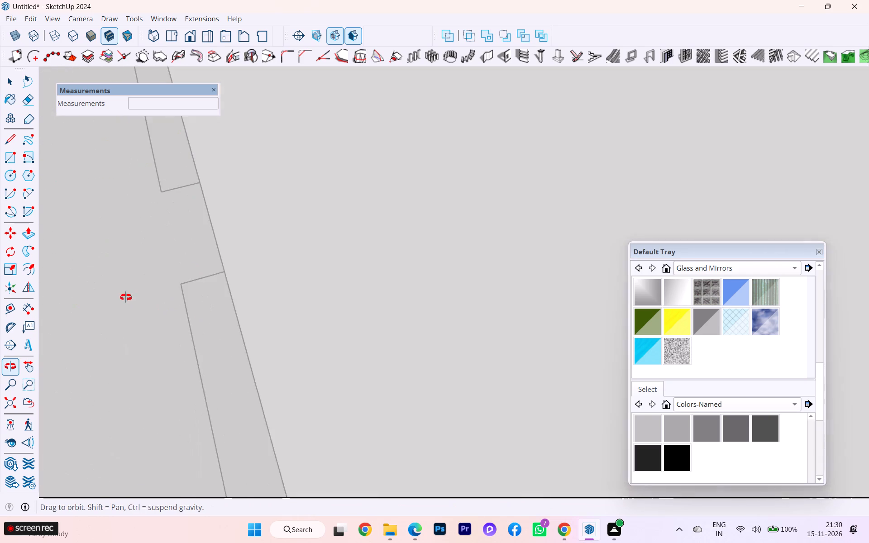
middle_click_drag(126, 297, 117, 277)
scroll(166, 252, "up", 1)
scroll(172, 252, "down", 12)
scroll(390, 277, "down", 7)
scroll(399, 282, "up", 1)
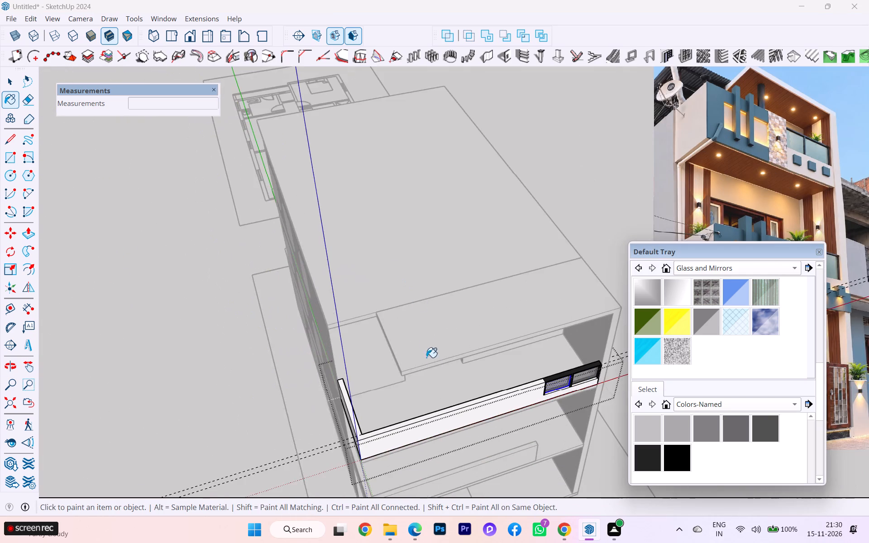
scroll(436, 389, "down", 1)
scroll(587, 400, "up", 5)
scroll(570, 379, "down", 2)
scroll(570, 379, "up", 9)
scroll(552, 357, "down", 1)
scroll(551, 357, "up", 3)
scroll(540, 357, "down", 1)
scroll(538, 357, "up", 5)
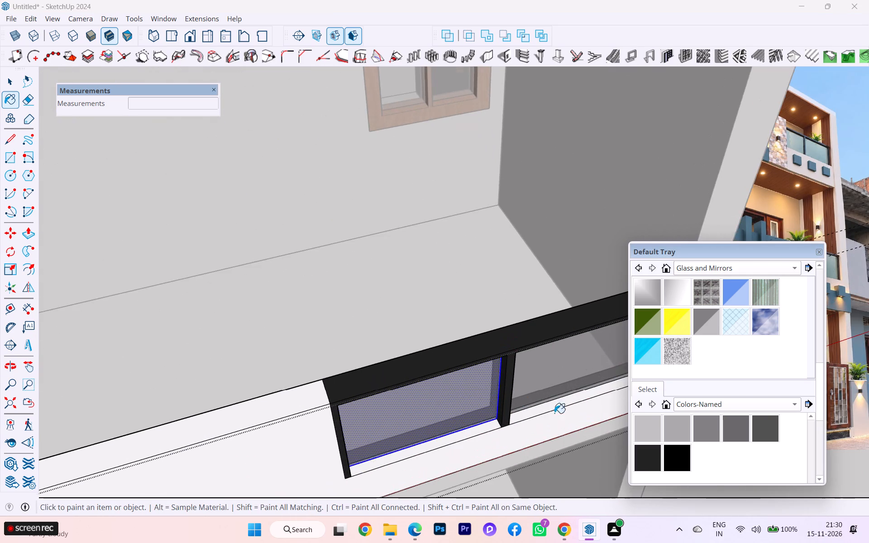
scroll(559, 413, "up", 2)
scroll(562, 414, "down", 1)
scroll(562, 414, "up", 2)
middle_click_drag(439, 435, 769, 391)
middle_click(773, 388)
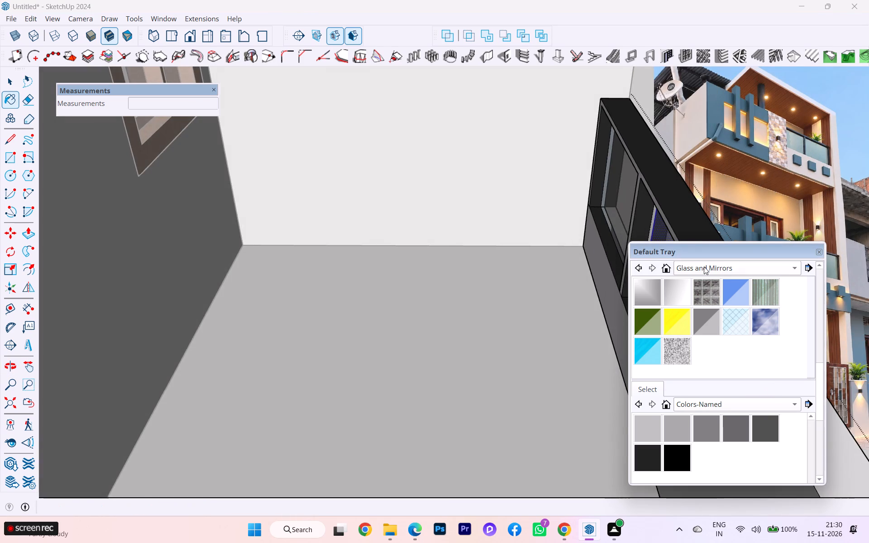
scroll(376, 247, "down", 3)
scroll(575, 311, "up", 5)
scroll(571, 310, "down", 1)
scroll(570, 310, "up", 8)
scroll(580, 292, "down", 1)
scroll(580, 291, "up", 1)
scroll(558, 303, "down", 2)
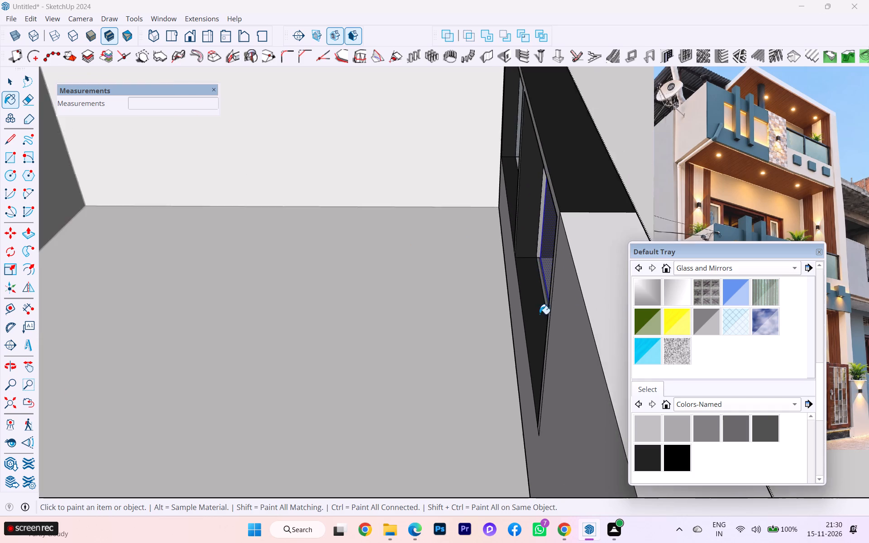
middle_click_drag(540, 314, 648, 334)
scroll(441, 274, "down", 5)
scroll(592, 300, "down", 1)
middle_click_drag(614, 302, 635, 302)
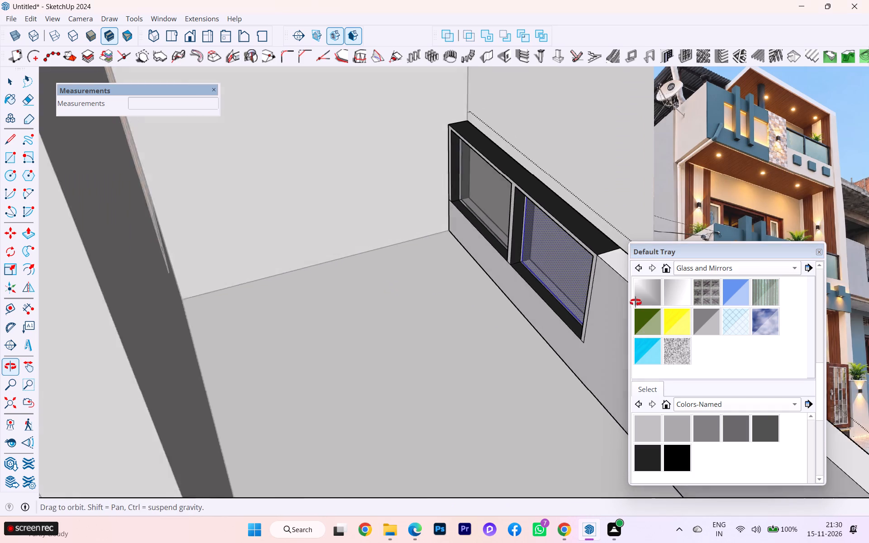
middle_click_drag(635, 302, 600, 305)
scroll(609, 283, "up", 1)
scroll(609, 283, "down", 1)
scroll(609, 281, "up", 4)
scroll(587, 267, "down", 2)
scroll(587, 267, "up", 17)
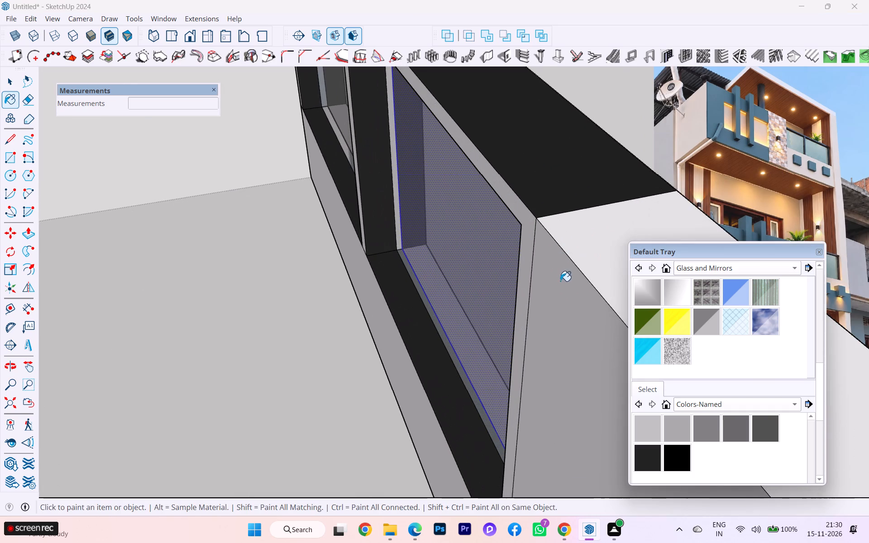
middle_click_drag(569, 302, 747, 252)
scroll(509, 286, "down", 2)
scroll(508, 287, "up", 2)
scroll(507, 287, "down", 4)
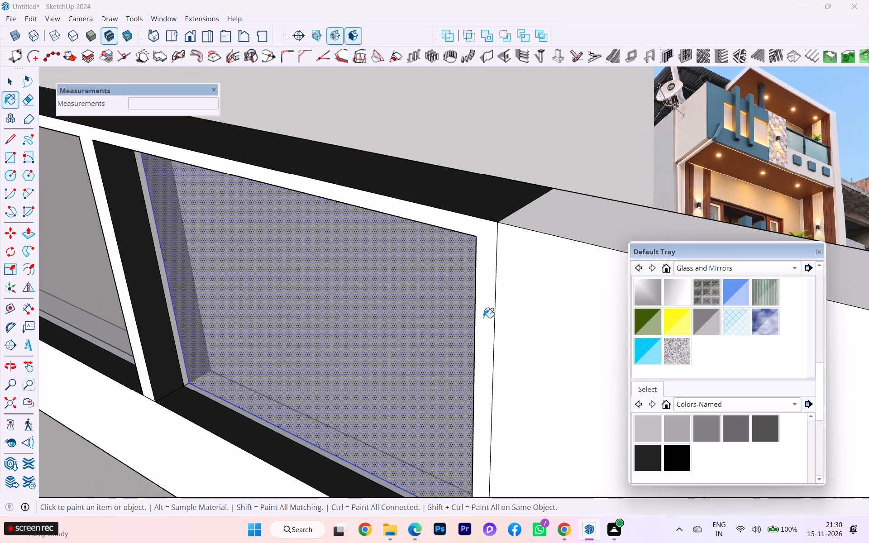
scroll(483, 318, "down", 1)
middle_click_drag(486, 320, 620, 300)
scroll(547, 300, "down", 1)
middle_click_drag(559, 304, 665, 300)
scroll(666, 296, "up", 1)
left_click(575, 303)
Paint the street-side sill strips in front of both glass panels with the near-black from Colors-Named and leave the parapet group.
scroll(589, 286, "down", 2)
middle_click_drag(587, 292, 582, 295)
middle_click_drag(576, 299, 80, 357)
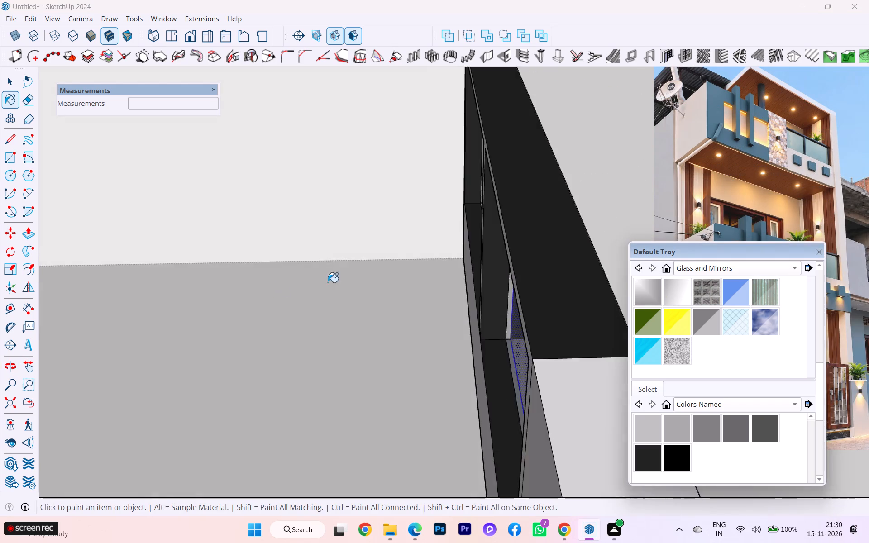
scroll(330, 283, "down", 4)
middle_click_drag(375, 296, 18, 299)
scroll(393, 237, "down", 3)
scroll(436, 244, "up", 1)
scroll(436, 245, "down", 2)
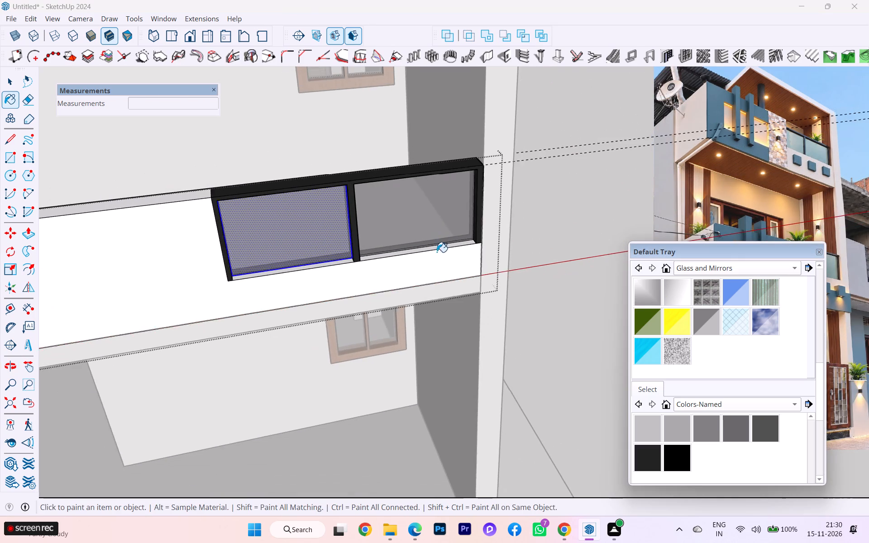
scroll(417, 260, "down", 1)
scroll(417, 260, "up", 1)
scroll(417, 260, "down", 3)
scroll(419, 260, "up", 1)
scroll(500, 248, "down", 4)
left_click(13, 82)
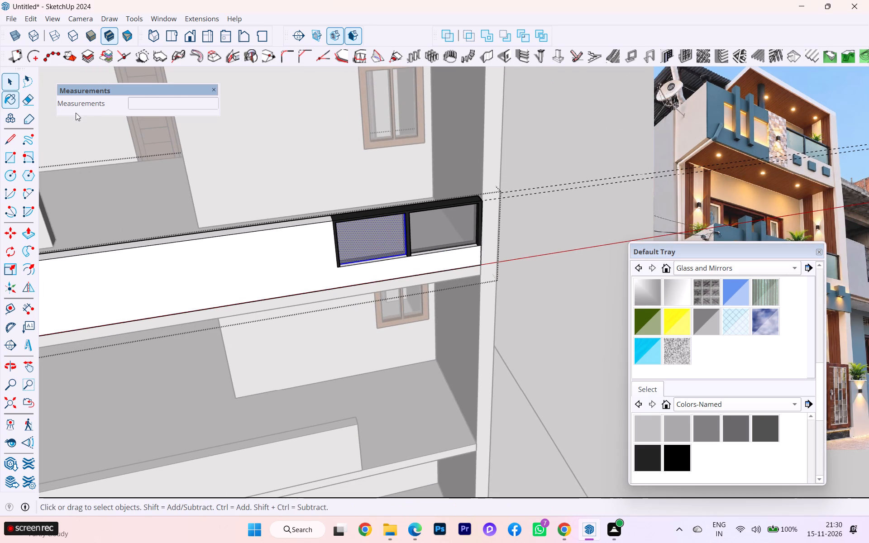
left_click(517, 233)
scroll(423, 213, "up", 8)
scroll(383, 235, "up", 4)
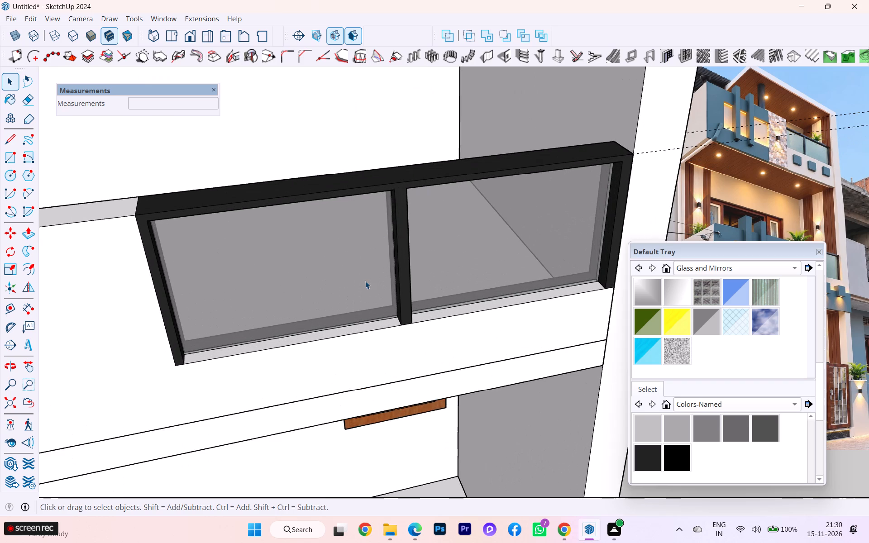
left_click(348, 328)
triple_click(340, 334)
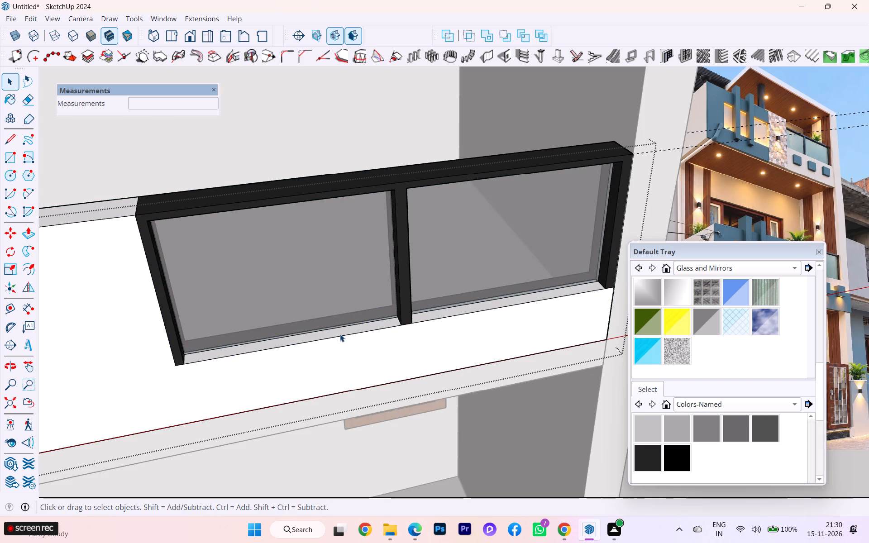
left_click(353, 334)
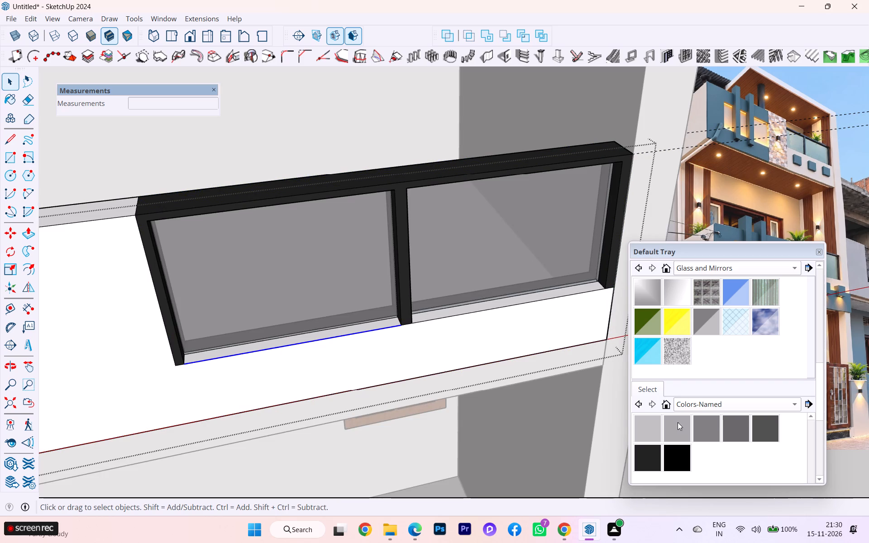
left_click(647, 451)
left_click(355, 328)
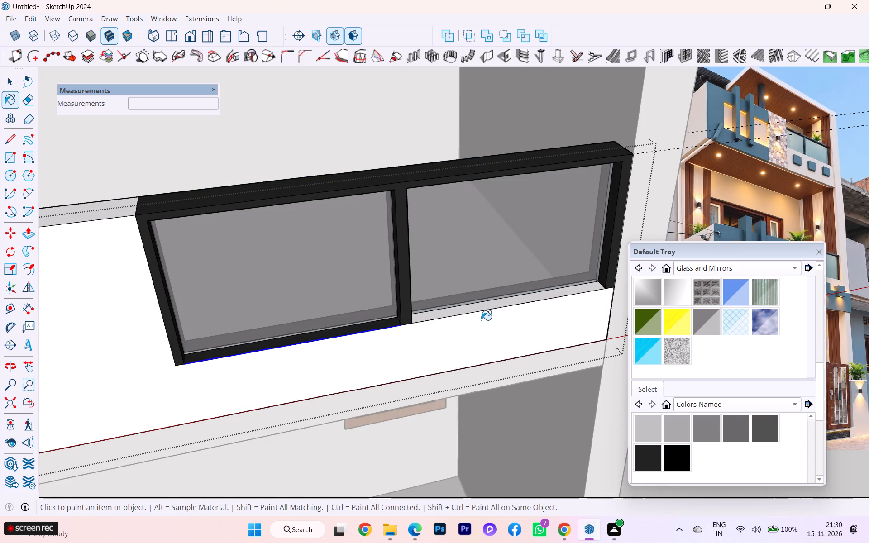
left_click(485, 305)
scroll(485, 305, "down", 2)
scroll(485, 305, "up", 1)
scroll(485, 305, "down", 2)
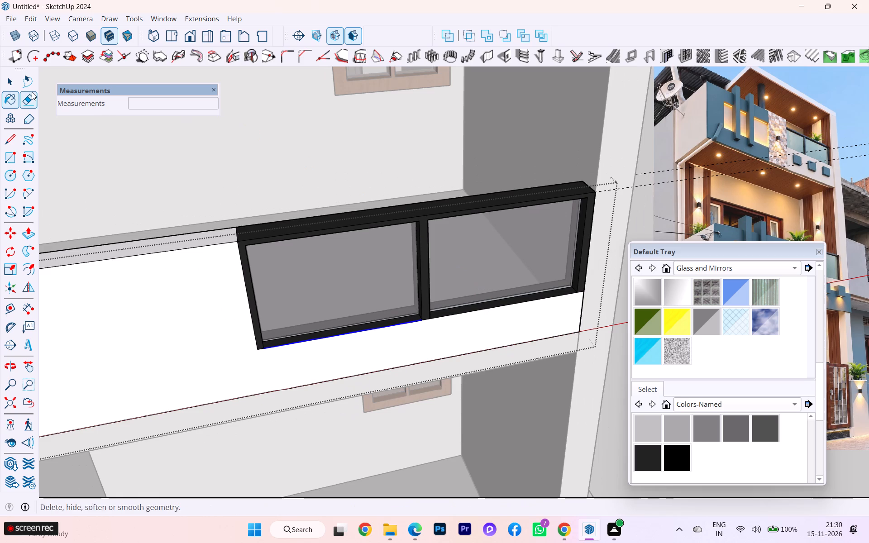
left_click(16, 76)
left_click(659, 164)
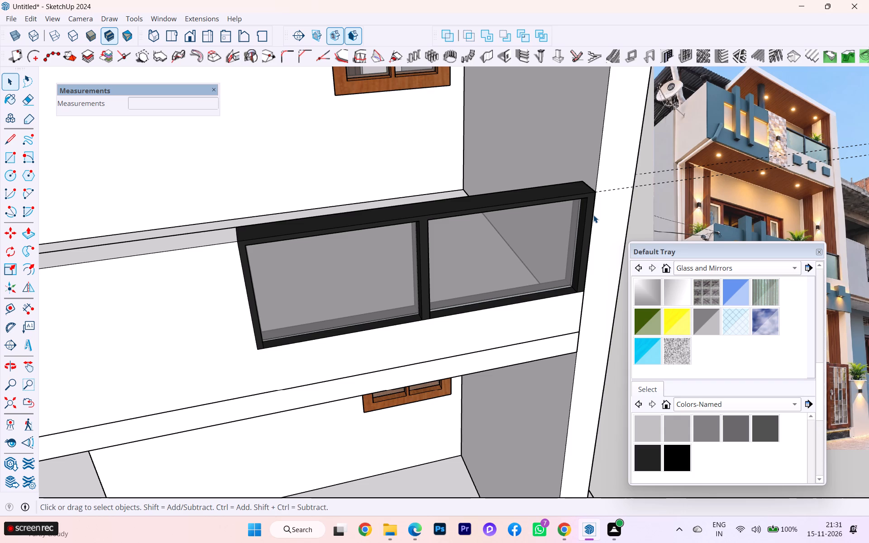
Examine the painted glass railing and the house's whole front elevation.
scroll(463, 203, "down", 1)
scroll(501, 224, "down", 1)
scroll(502, 225, "up", 1)
scroll(505, 228, "down", 2)
scroll(511, 233, "up", 1)
scroll(511, 234, "down", 3)
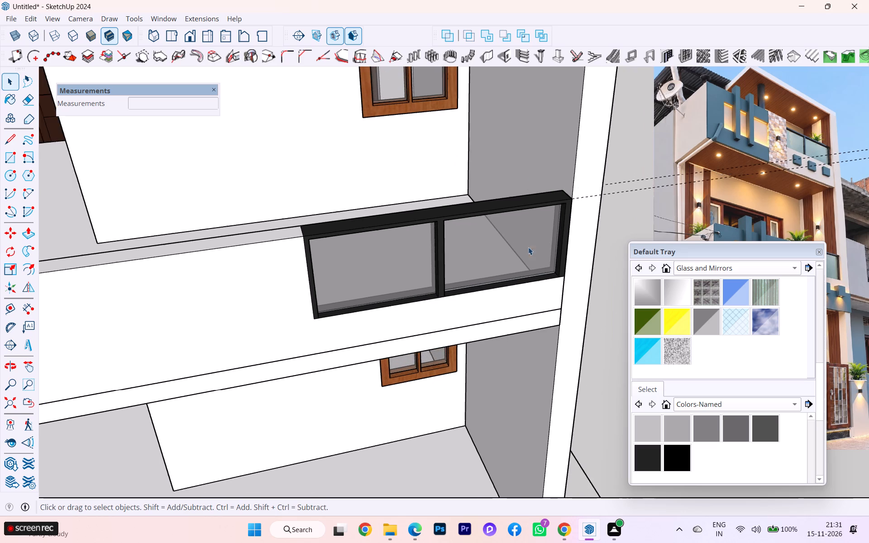
scroll(528, 247, "down", 4)
scroll(535, 252, "up", 2)
scroll(529, 259, "down", 2)
middle_click_drag(514, 256, 436, 218)
scroll(659, 257, "down", 1)
scroll(659, 257, "up", 1)
scroll(660, 257, "down", 3)
scroll(531, 217, "down", 2)
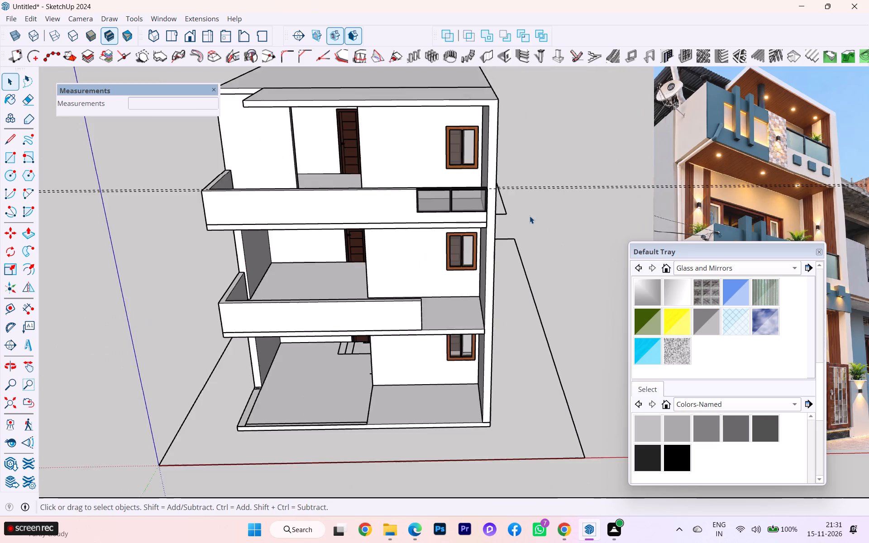
scroll(530, 216, "down", 2)
scroll(540, 220, "up", 2)
scroll(540, 220, "down", 1)
scroll(518, 211, "up", 2)
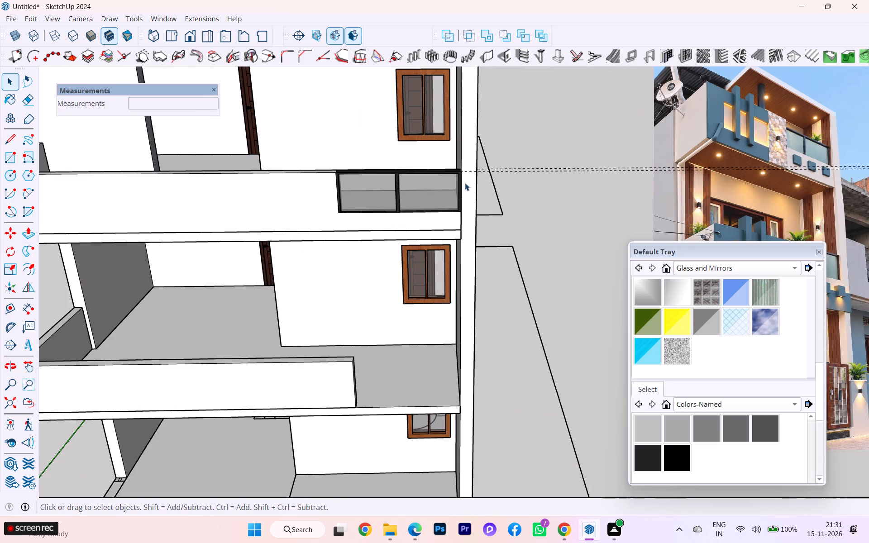
scroll(444, 189, "up", 3)
scroll(573, 200, "down", 2)
scroll(604, 209, "up", 1)
scroll(606, 210, "down", 4)
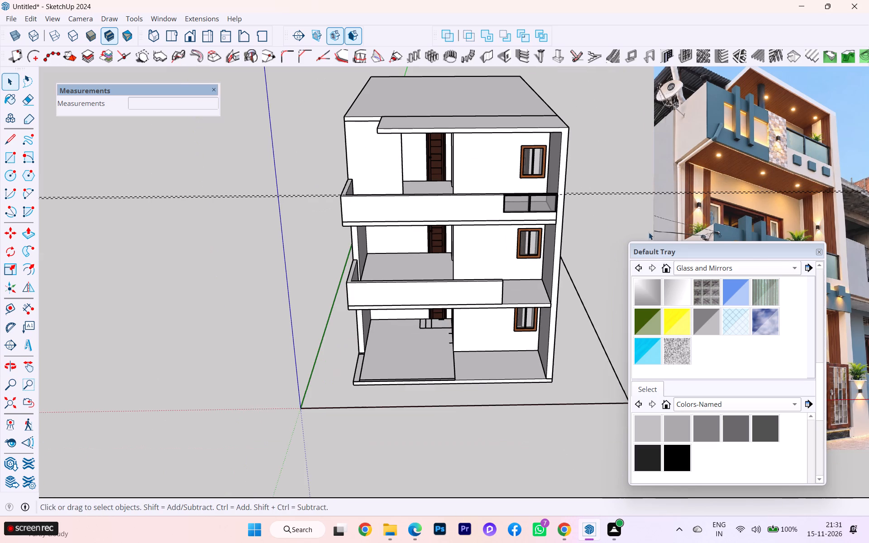
Move the Default Tray off the reference photo so the lower facade can be seen.
left_click_drag(754, 254, 633, 280)
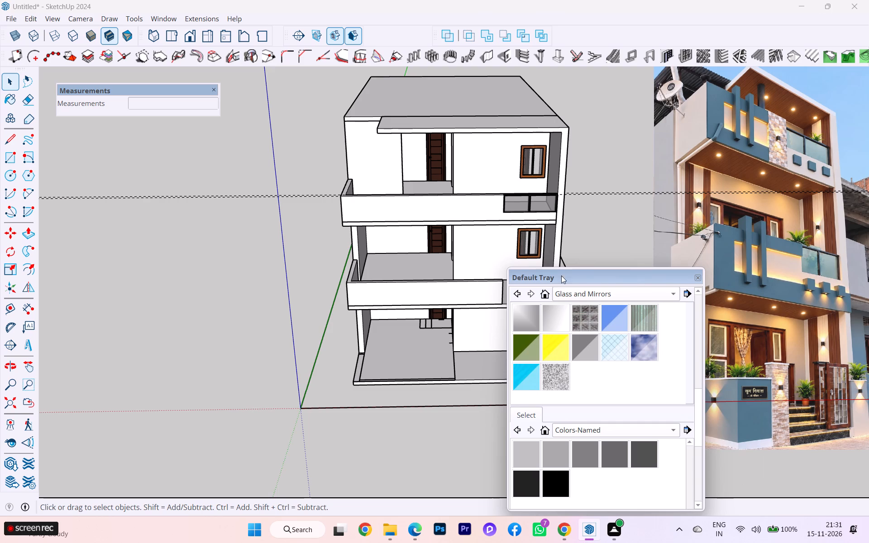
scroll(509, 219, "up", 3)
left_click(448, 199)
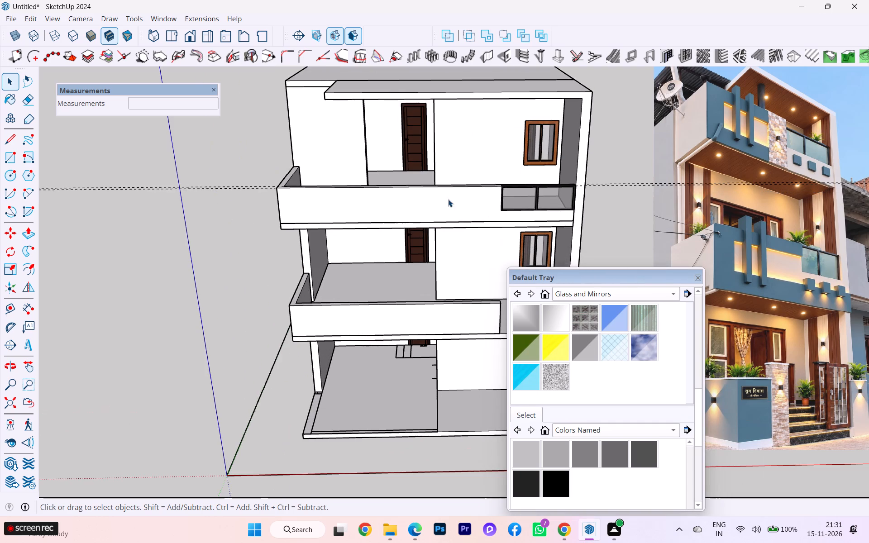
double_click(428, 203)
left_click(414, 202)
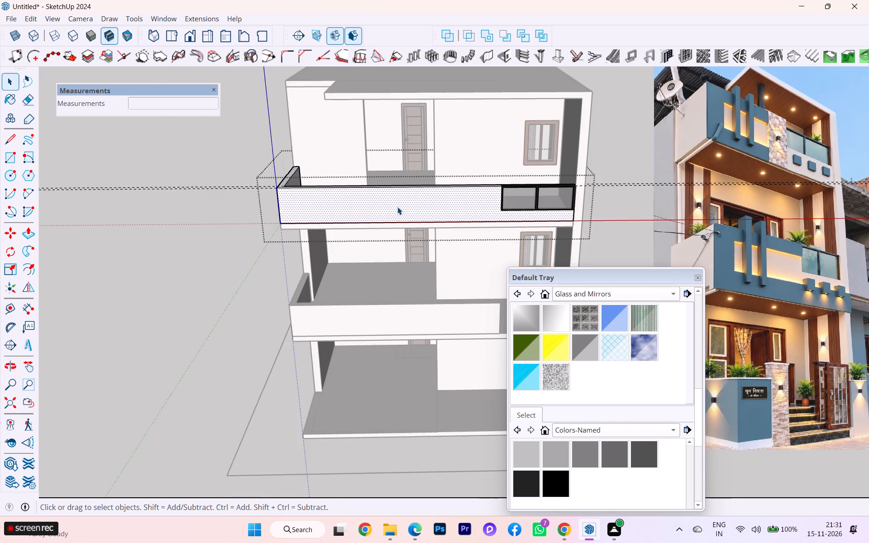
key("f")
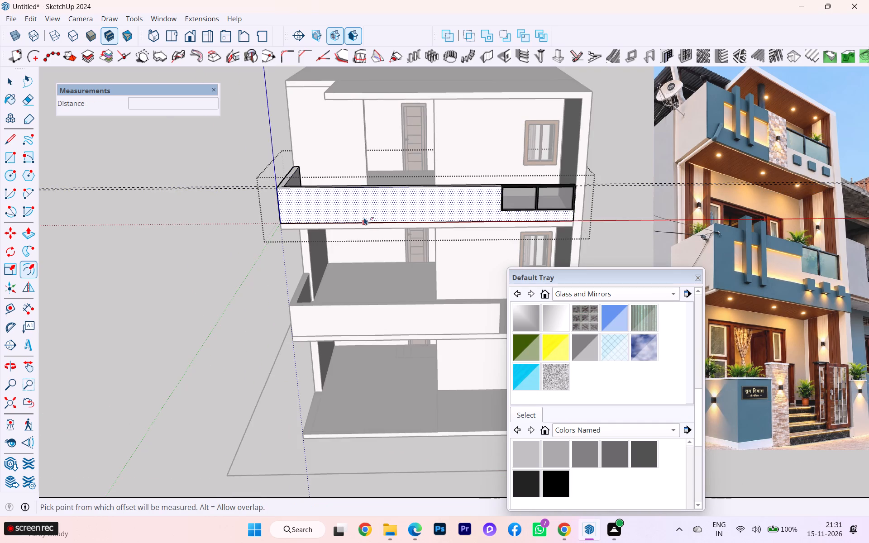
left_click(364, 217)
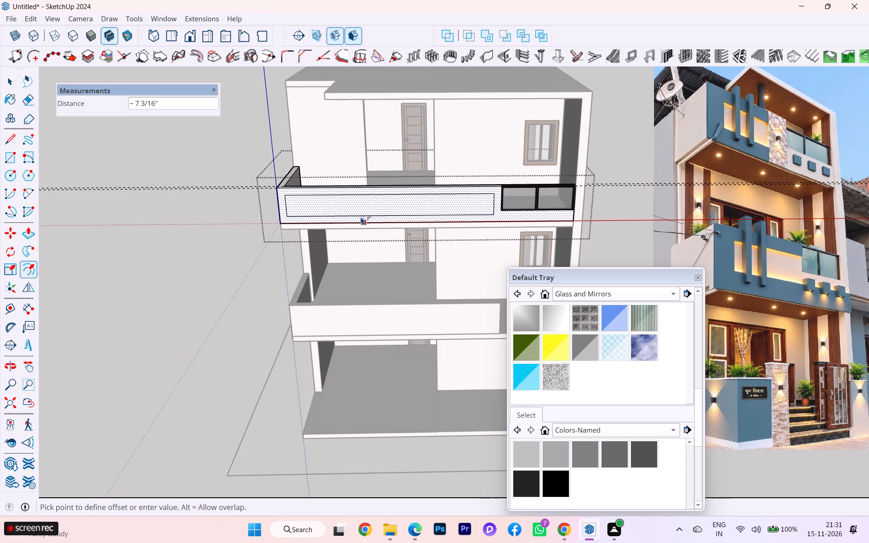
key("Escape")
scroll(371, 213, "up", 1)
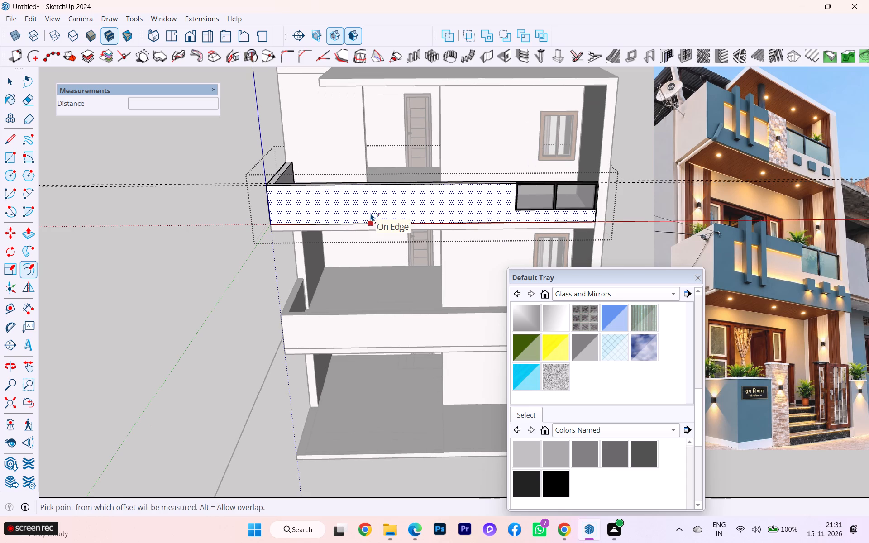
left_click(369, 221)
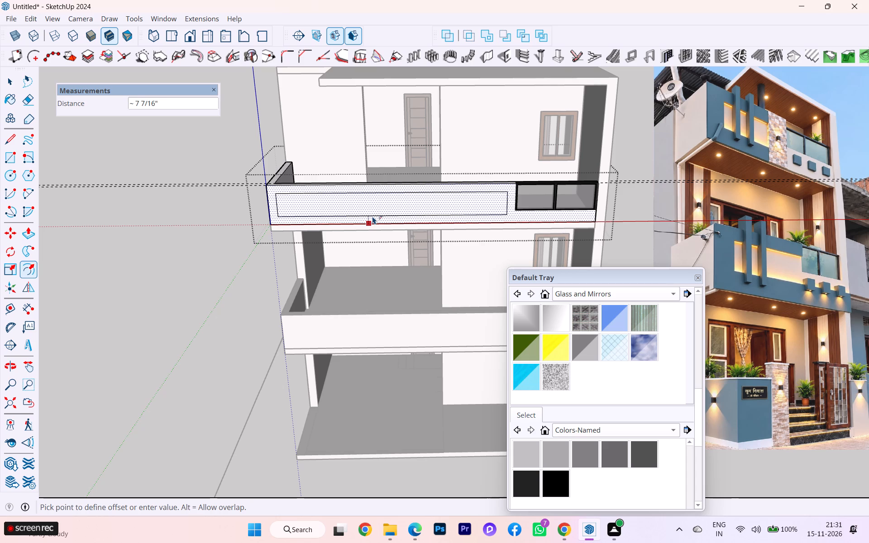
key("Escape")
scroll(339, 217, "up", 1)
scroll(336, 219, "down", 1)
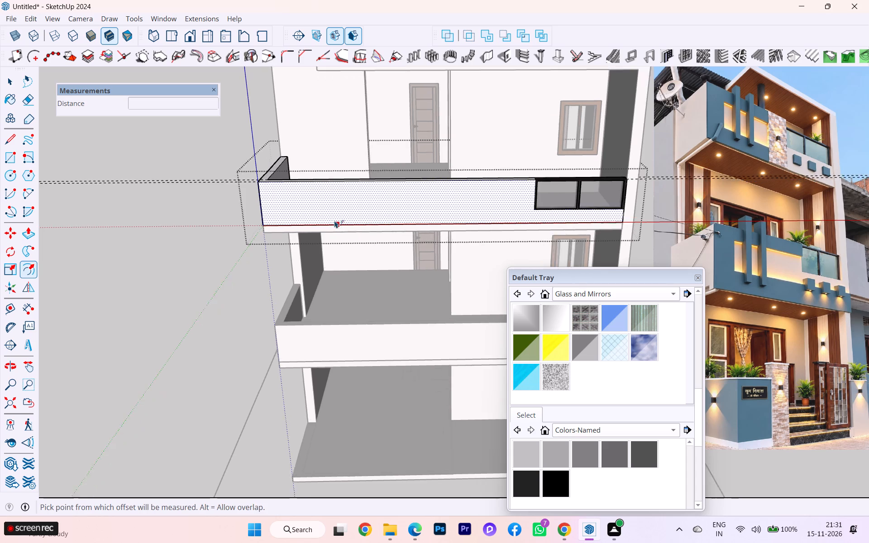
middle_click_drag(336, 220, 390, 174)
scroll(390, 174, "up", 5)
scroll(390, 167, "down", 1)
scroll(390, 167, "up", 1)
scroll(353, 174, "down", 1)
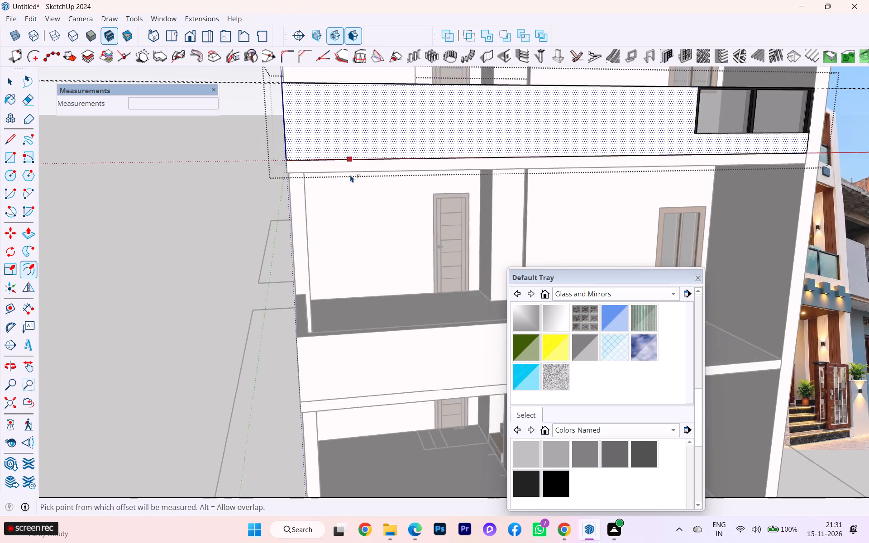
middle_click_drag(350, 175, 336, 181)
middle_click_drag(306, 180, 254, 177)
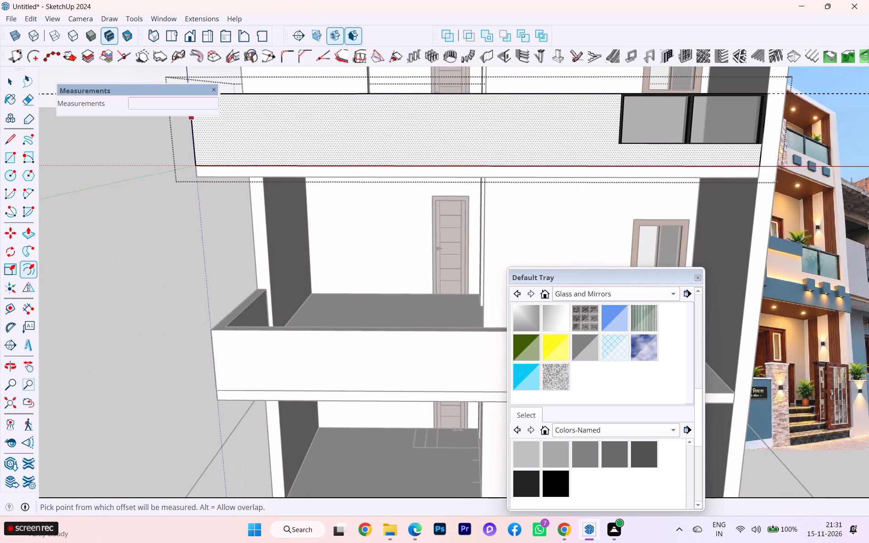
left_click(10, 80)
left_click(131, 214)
Examine the overall front elevation against the reference photo, from above and at street level.
scroll(186, 228, "down", 2)
scroll(193, 232, "up", 1)
scroll(195, 232, "down", 1)
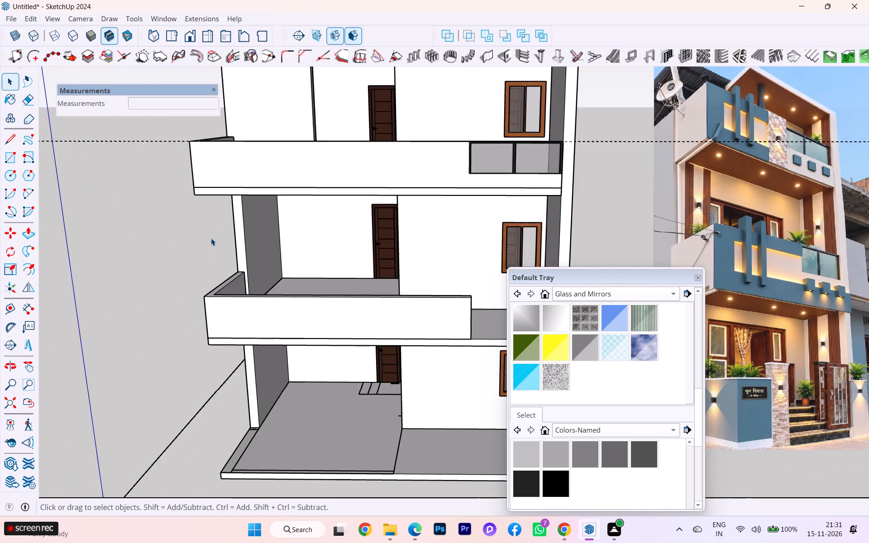
scroll(211, 238, "down", 2)
middle_click_drag(247, 245, 318, 318)
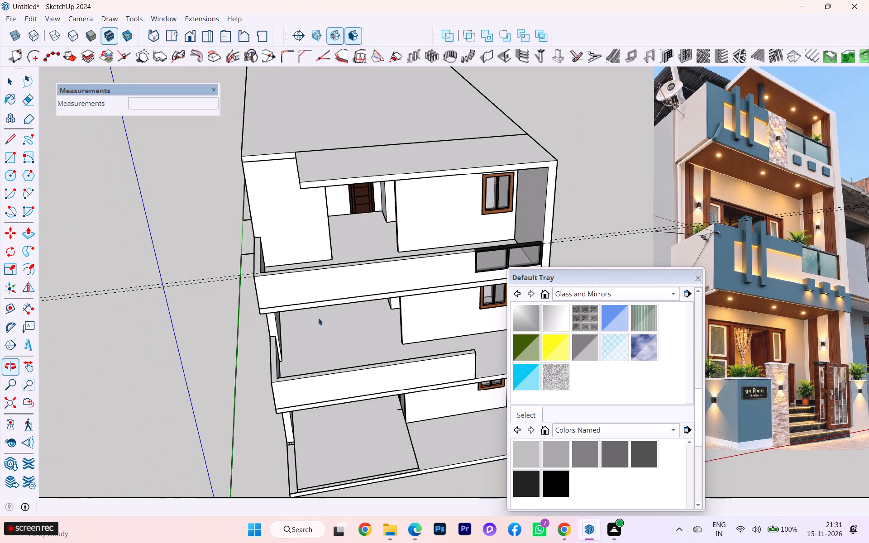
scroll(293, 278, "down", 3)
scroll(359, 250, "down", 1)
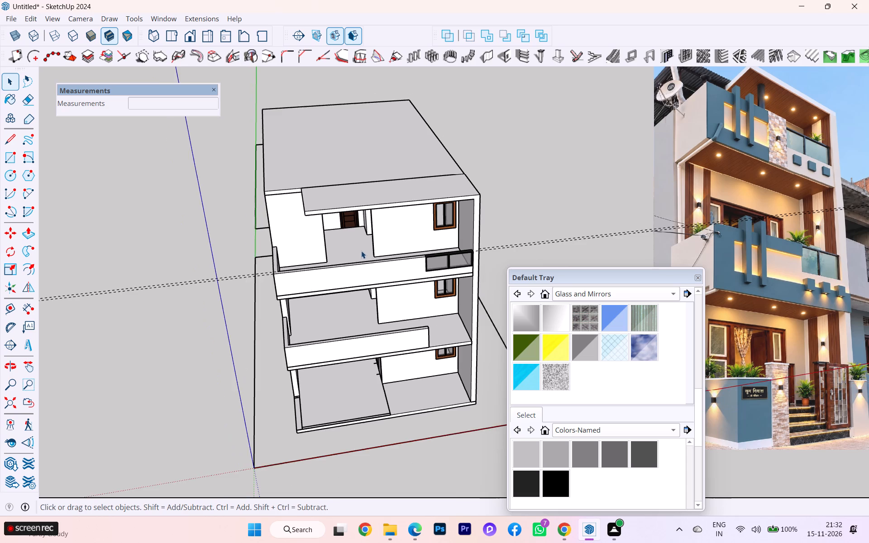
middle_click_drag(362, 239, 372, 173)
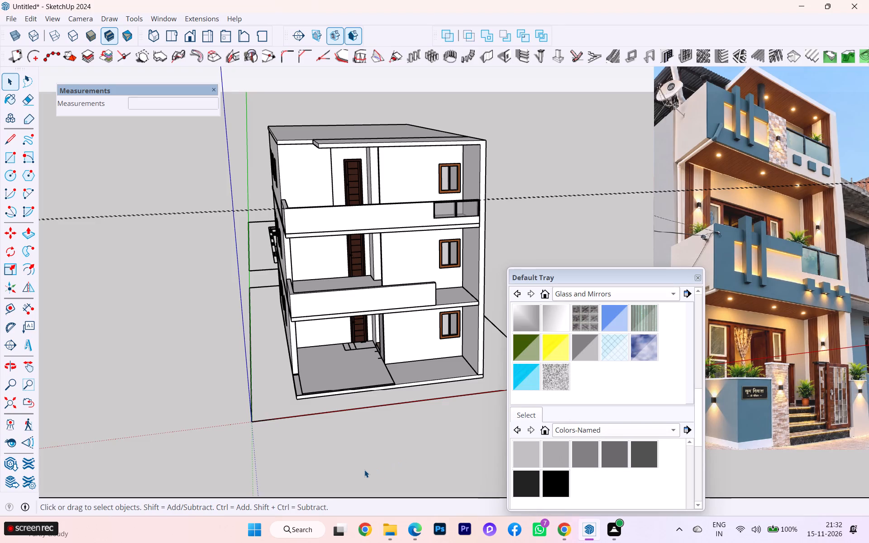
Save the model.
key("ctrl+s")
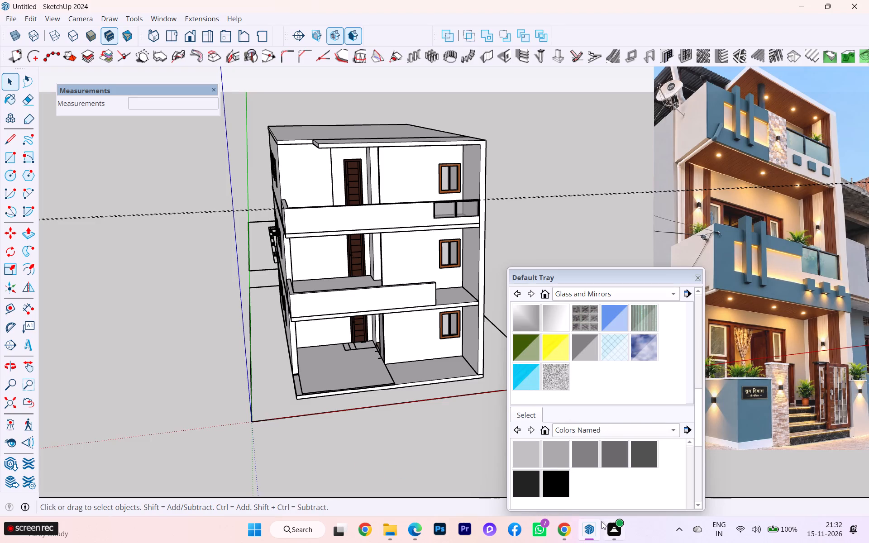
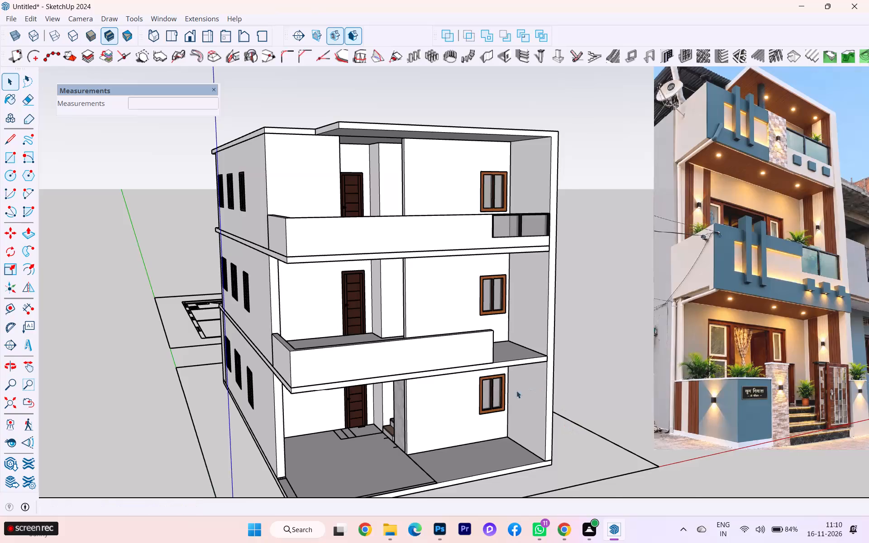
Open the top roof and side-wall frame for editing and offset the roof underside's outline inward about 4 3/4".
scroll(429, 383, "up", 2)
scroll(429, 383, "down", 3)
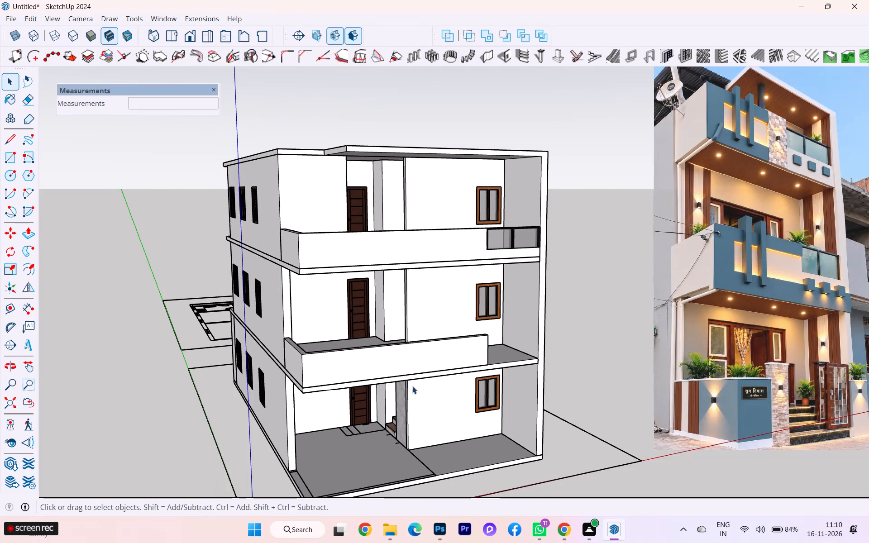
middle_click_drag(407, 379, 388, 348)
scroll(388, 348, "down", 1)
scroll(329, 153, "up", 2)
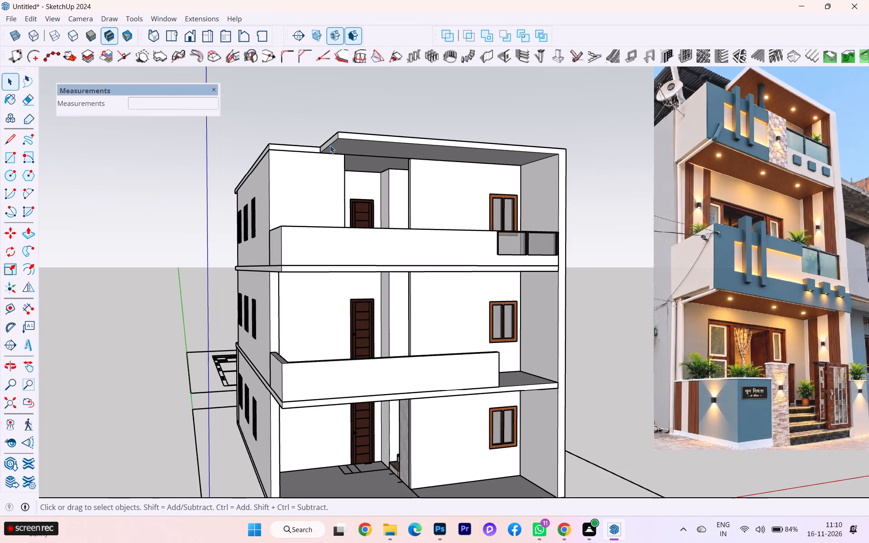
middle_click_drag(354, 144, 354, 131)
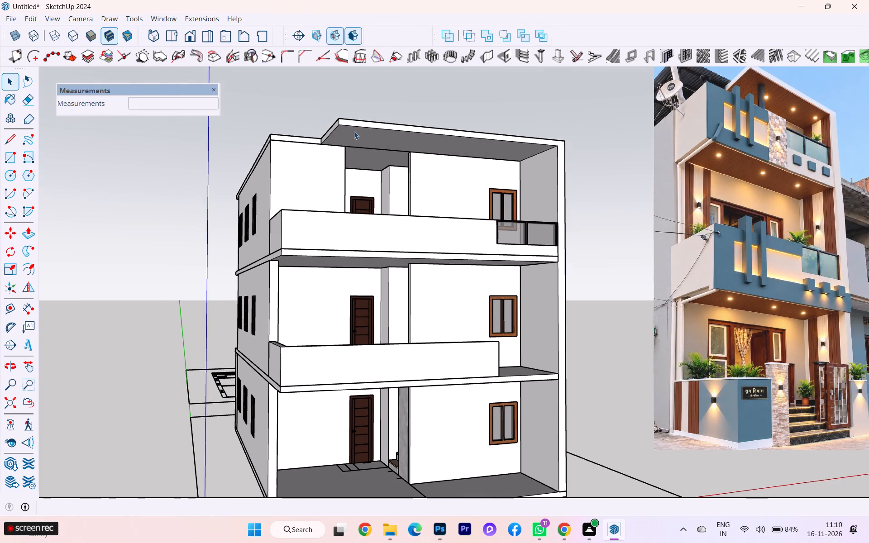
scroll(354, 131, "down", 1)
scroll(354, 131, "up", 4)
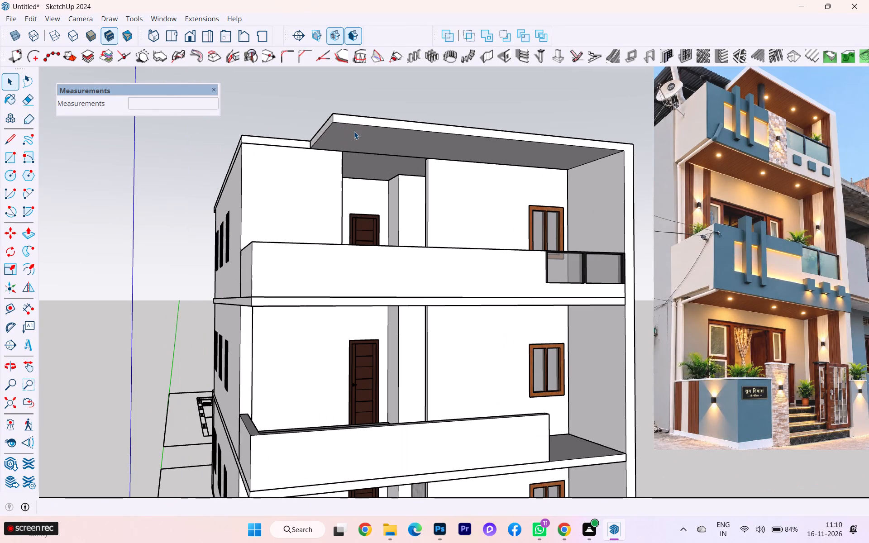
double_click(354, 131)
left_click(354, 131)
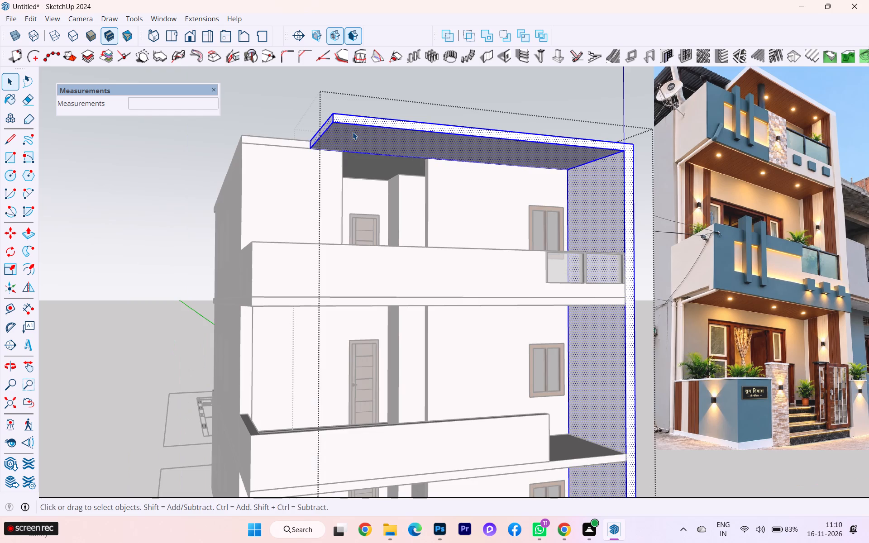
left_click(353, 132)
key("f")
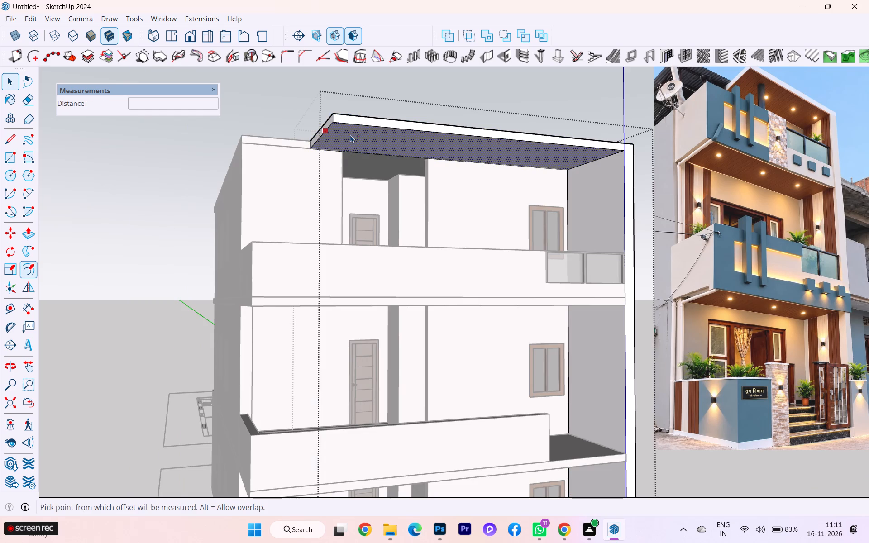
left_click(352, 131)
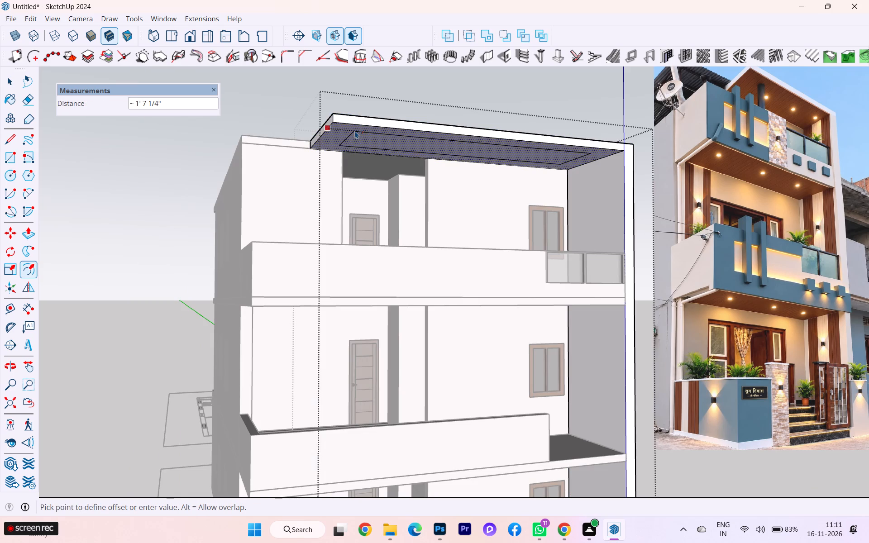
scroll(355, 131, "up", 2)
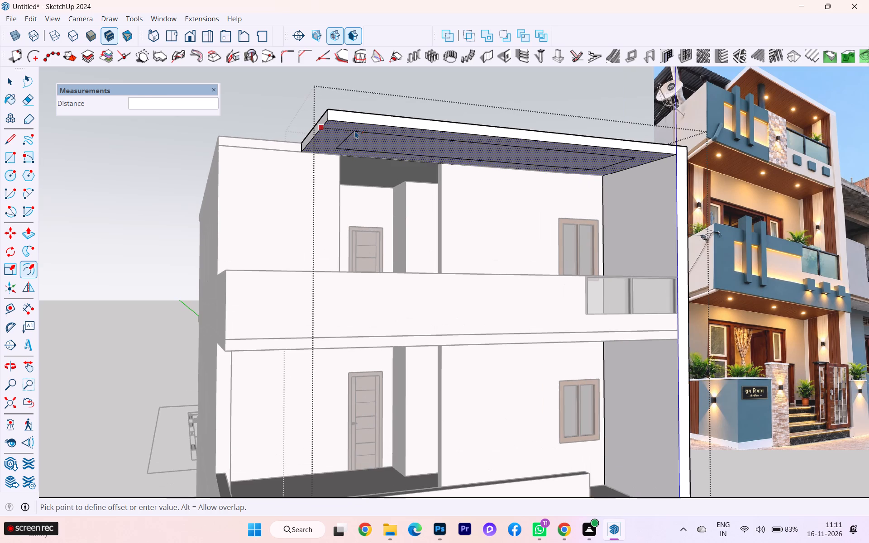
left_click(327, 132)
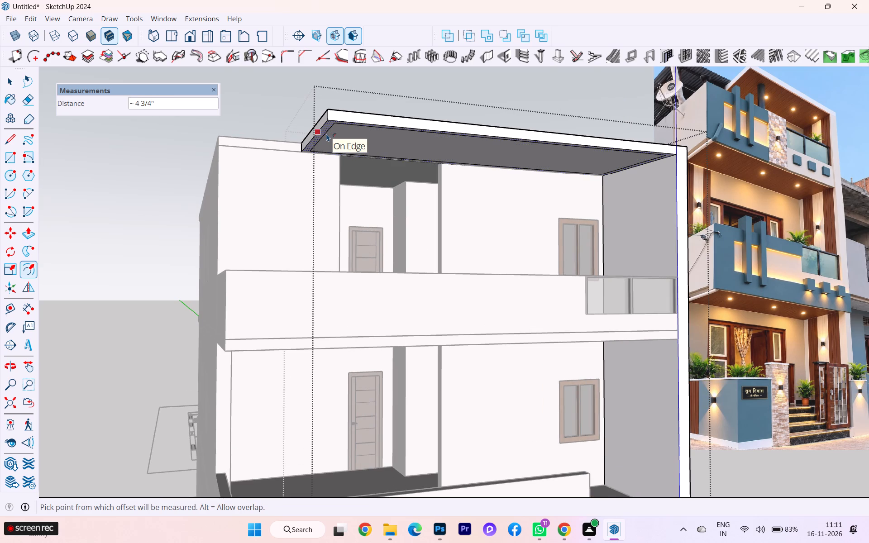
key("Escape")
left_click(15, 85)
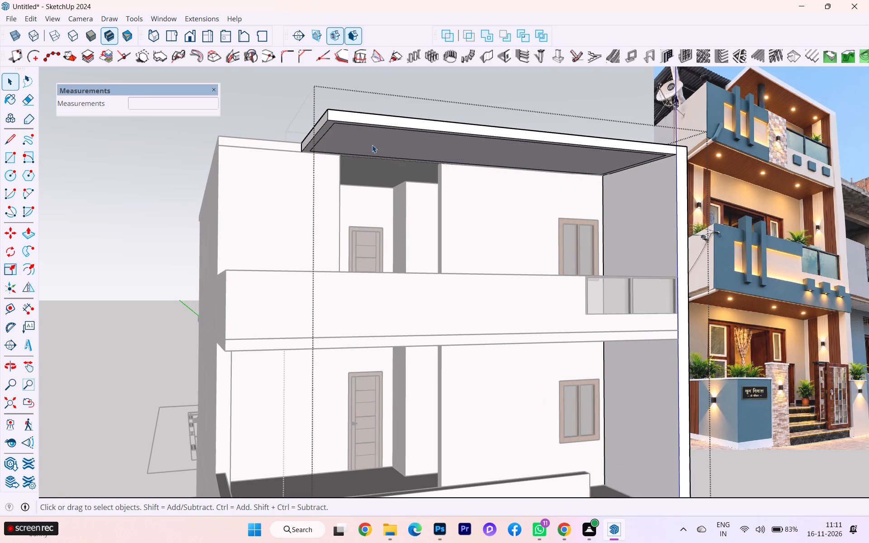
Push the inset face of the roof underside 2" up into the slab as a recess.
left_click(372, 145)
key("p")
left_click(372, 145)
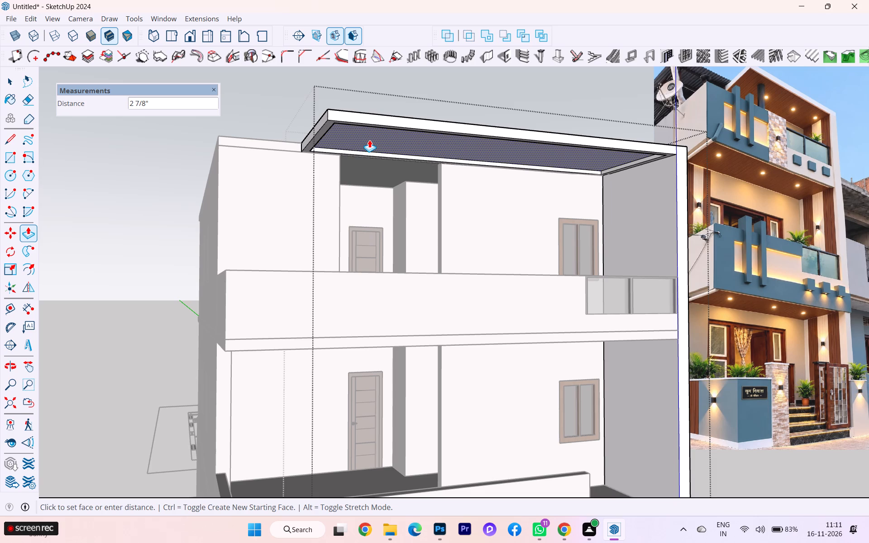
key("2")
key("Return")
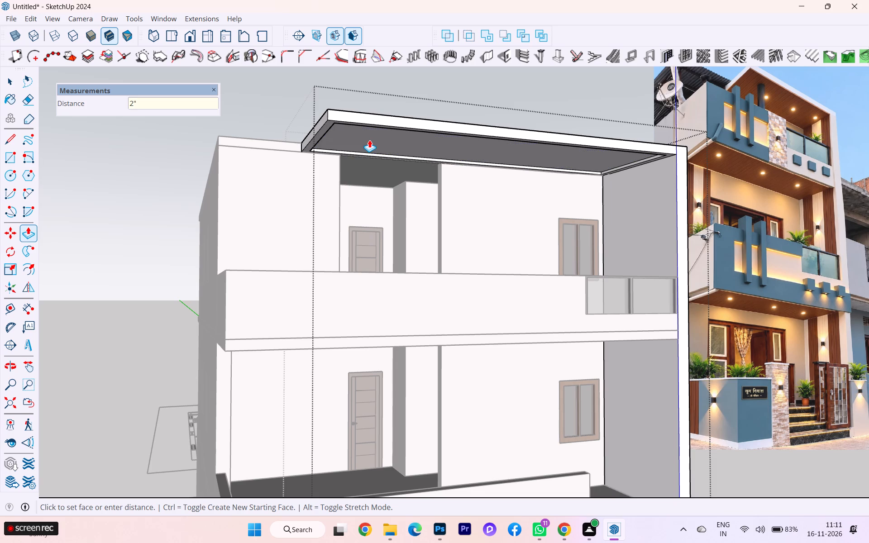
Examine the recessed roof underside from below, against the rest of the front elevation.
scroll(369, 141, "down", 2)
scroll(377, 206, "down", 1)
scroll(377, 206, "up", 1)
scroll(377, 206, "down", 1)
middle_click_drag(385, 188, 404, 134)
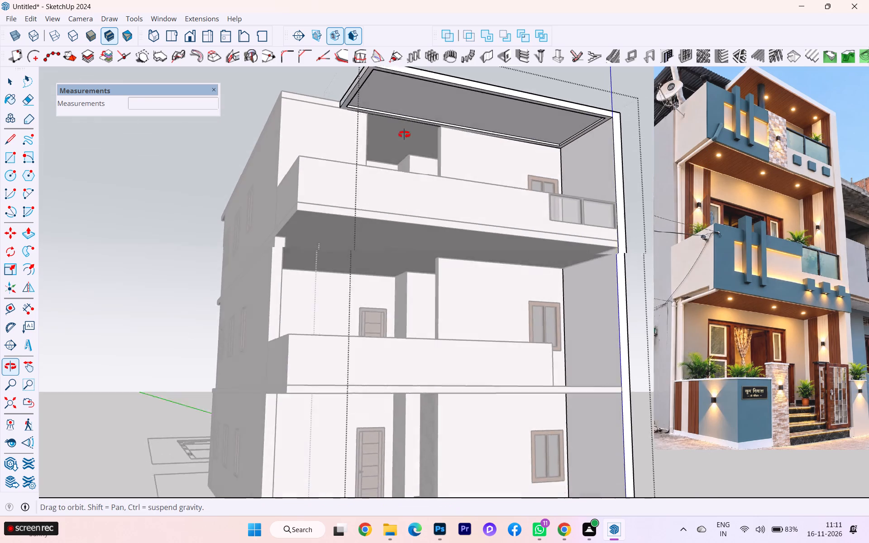
middle_click_drag(404, 134, 405, 133)
scroll(411, 233, "up", 1)
scroll(411, 233, "down", 2)
scroll(411, 234, "up", 2)
scroll(411, 235, "down", 3)
middle_click_drag(436, 248, 435, 254)
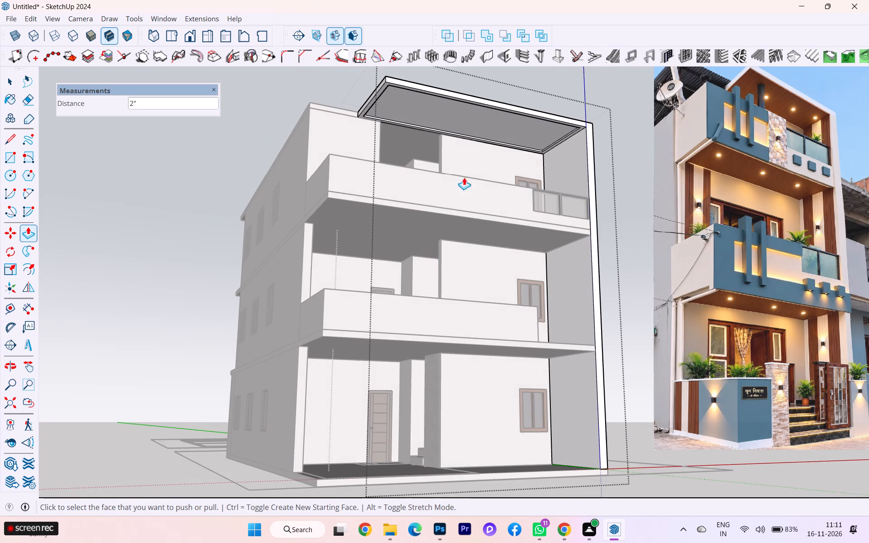
scroll(478, 134, "down", 1)
scroll(475, 126, "up", 7)
middle_click_drag(402, 114, 383, 114)
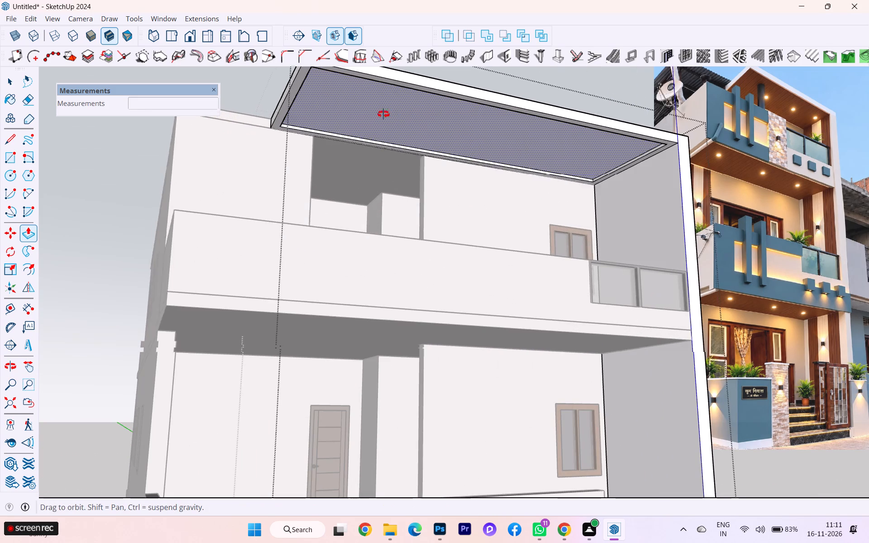
middle_click_drag(383, 114, 320, 114)
scroll(448, 147, "down", 3)
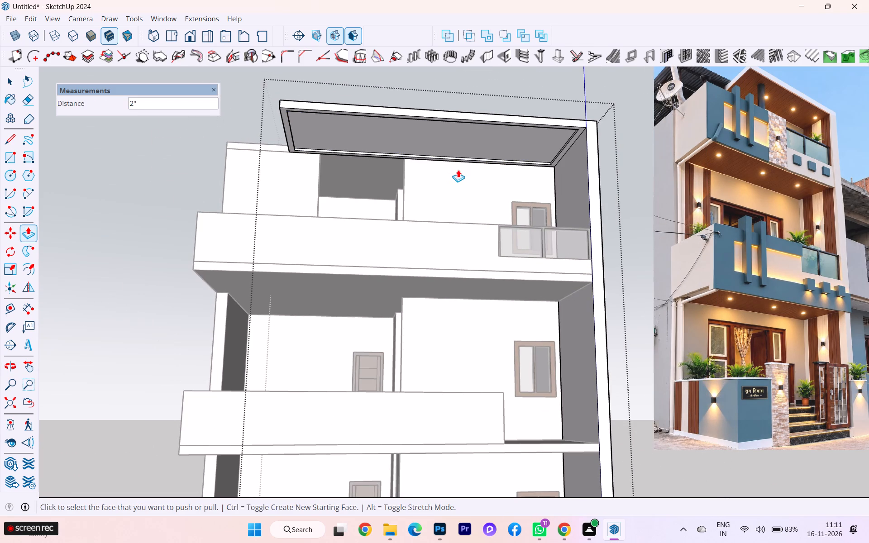
scroll(472, 183, "down", 2)
Push the recess's inner side face at the roof's free end outward about 2 13/16", narrowing the border there.
scroll(377, 134, "up", 6)
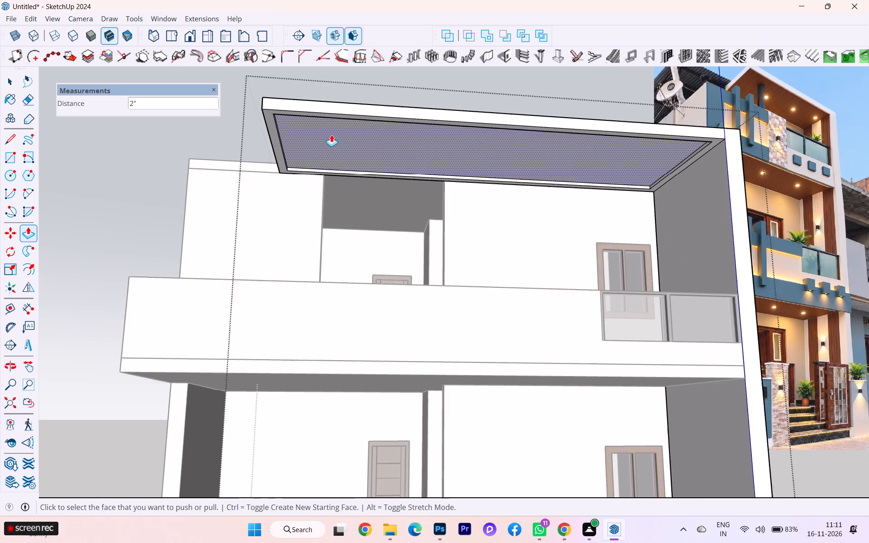
scroll(331, 134, "up", 4)
middle_click_drag(310, 138, 224, 150)
scroll(224, 150, "down", 1)
scroll(296, 149, "up", 1)
scroll(296, 149, "down", 2)
scroll(296, 149, "up", 2)
scroll(296, 149, "down", 2)
scroll(296, 149, "up", 2)
scroll(281, 158, "down", 1)
scroll(281, 158, "up", 3)
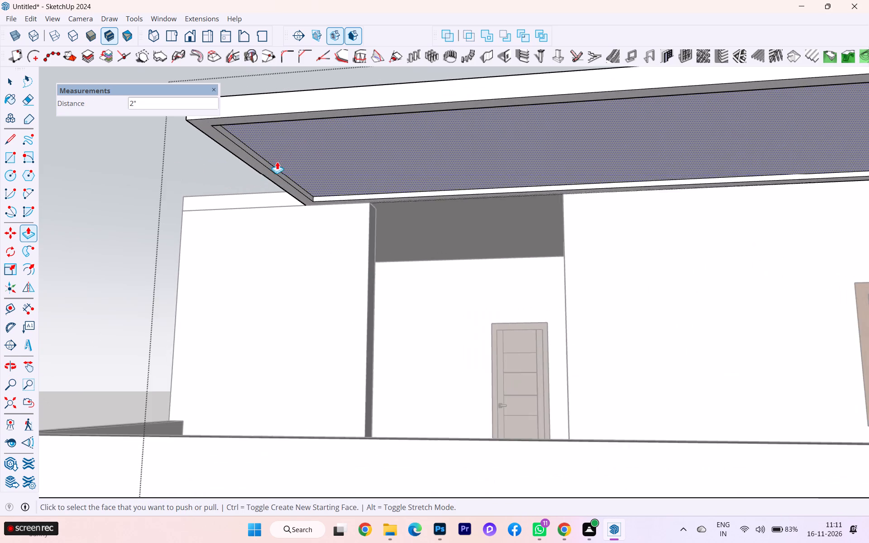
scroll(277, 162, "up", 2)
scroll(276, 166, "down", 2)
scroll(276, 166, "up", 2)
scroll(276, 166, "down", 1)
scroll(276, 166, "up", 4)
scroll(276, 166, "down", 1)
scroll(276, 166, "up", 2)
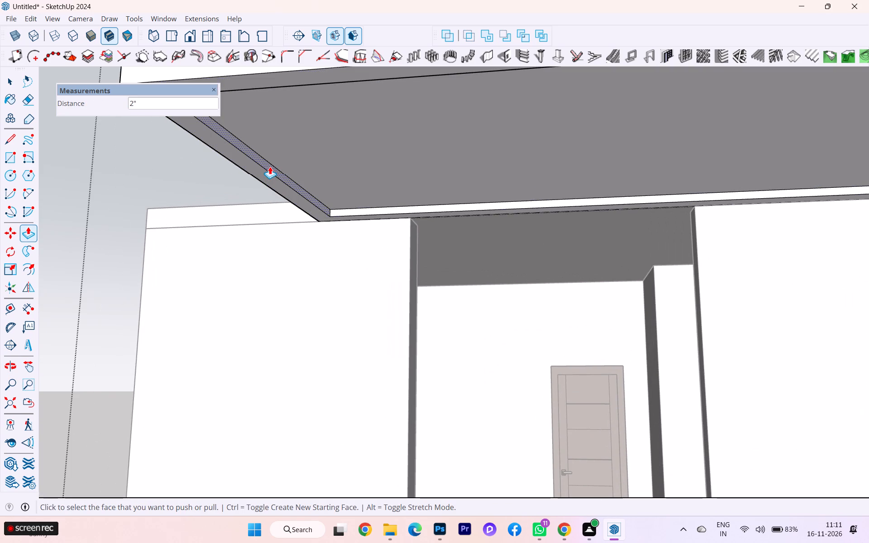
left_click(270, 167)
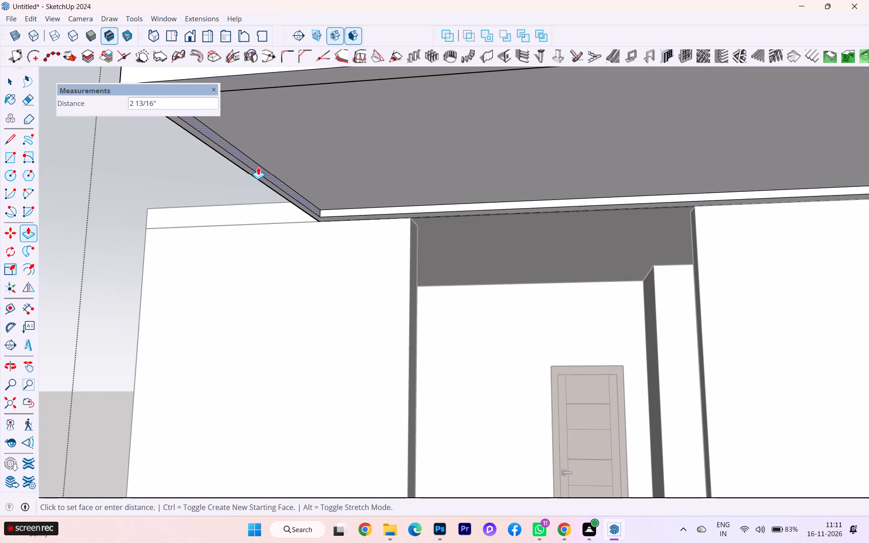
left_click(258, 167)
Push the recess's rear inner side face, along the house wall, outward about 1 15/16".
scroll(375, 175, "down", 4)
middle_click_drag(438, 193, 537, 199)
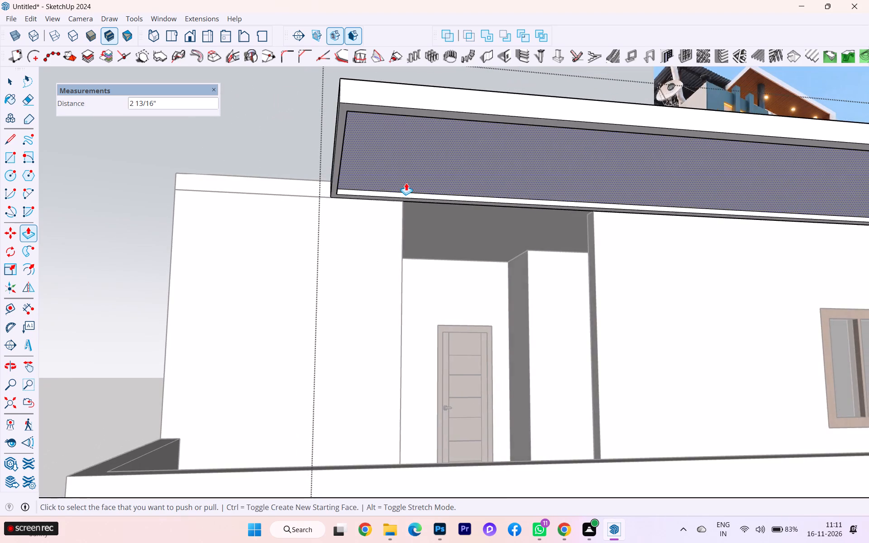
scroll(386, 183, "up", 7)
left_click(350, 199)
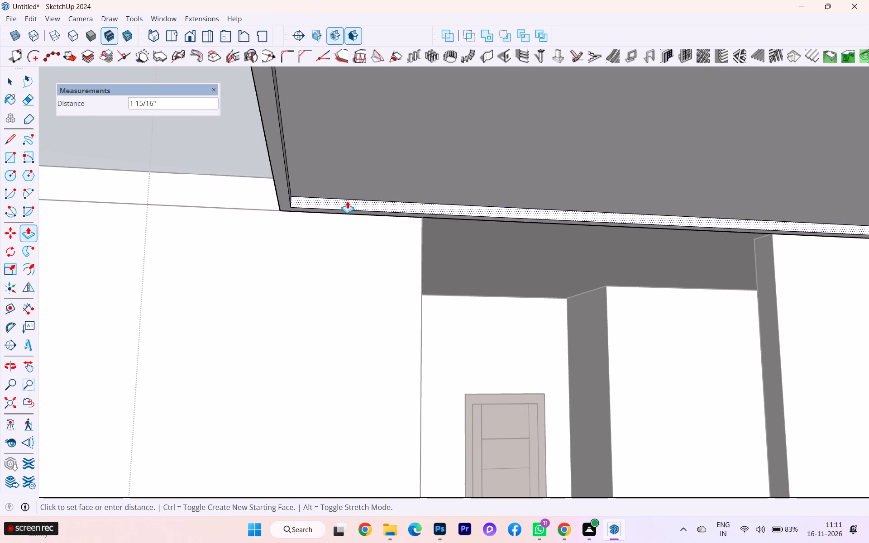
left_click(347, 201)
Push the recess's inner side face along the roof's front edge outward about 3".
scroll(338, 213, "down", 6)
middle_click_drag(362, 230, 601, 257)
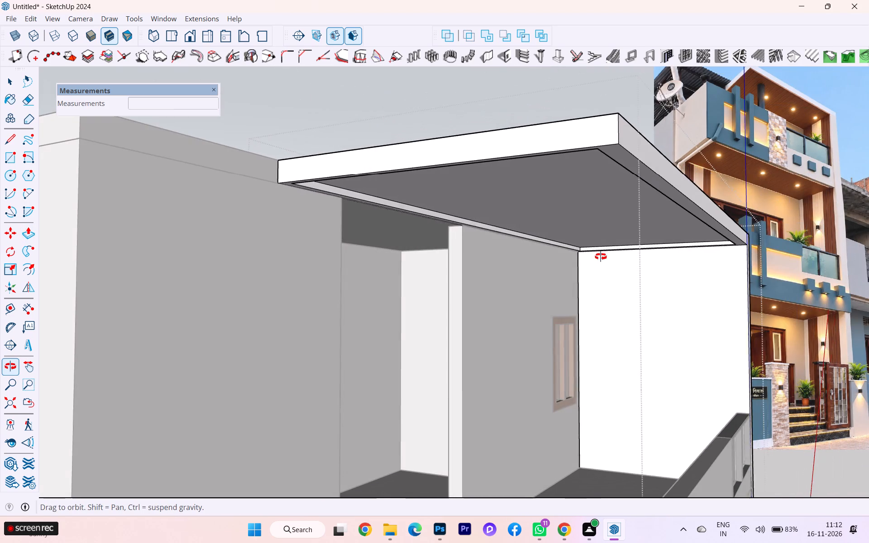
middle_click_drag(601, 257, 604, 257)
middle_click_drag(595, 156, 834, 170)
scroll(477, 165, "up", 2)
scroll(466, 175, "down", 1)
scroll(463, 180, "up", 3)
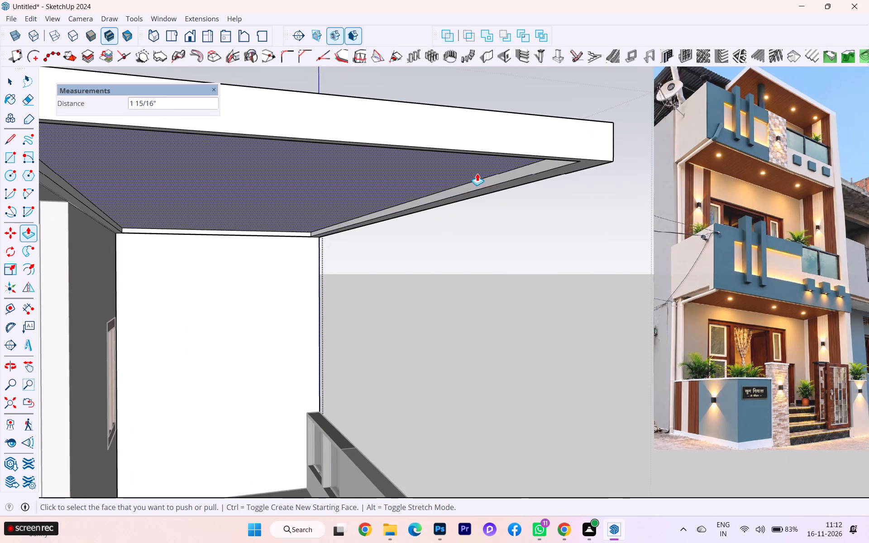
left_click(498, 177)
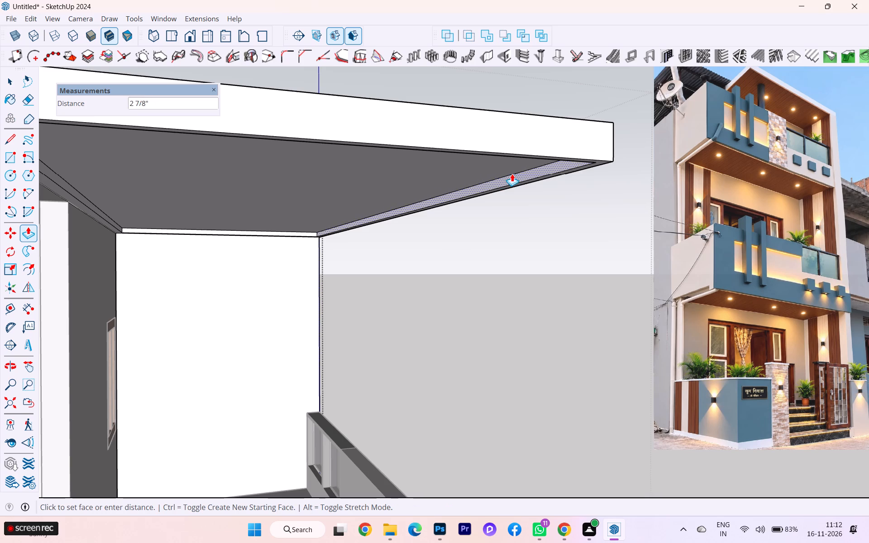
left_click(512, 174)
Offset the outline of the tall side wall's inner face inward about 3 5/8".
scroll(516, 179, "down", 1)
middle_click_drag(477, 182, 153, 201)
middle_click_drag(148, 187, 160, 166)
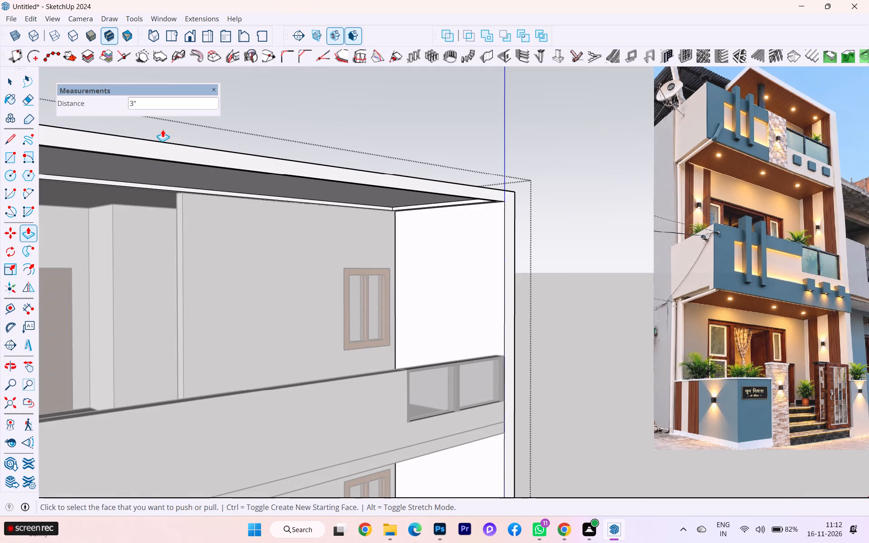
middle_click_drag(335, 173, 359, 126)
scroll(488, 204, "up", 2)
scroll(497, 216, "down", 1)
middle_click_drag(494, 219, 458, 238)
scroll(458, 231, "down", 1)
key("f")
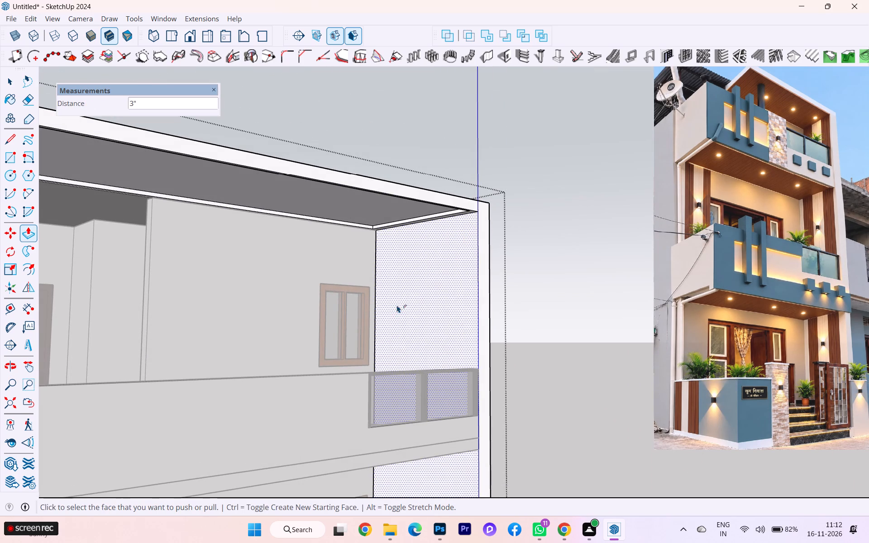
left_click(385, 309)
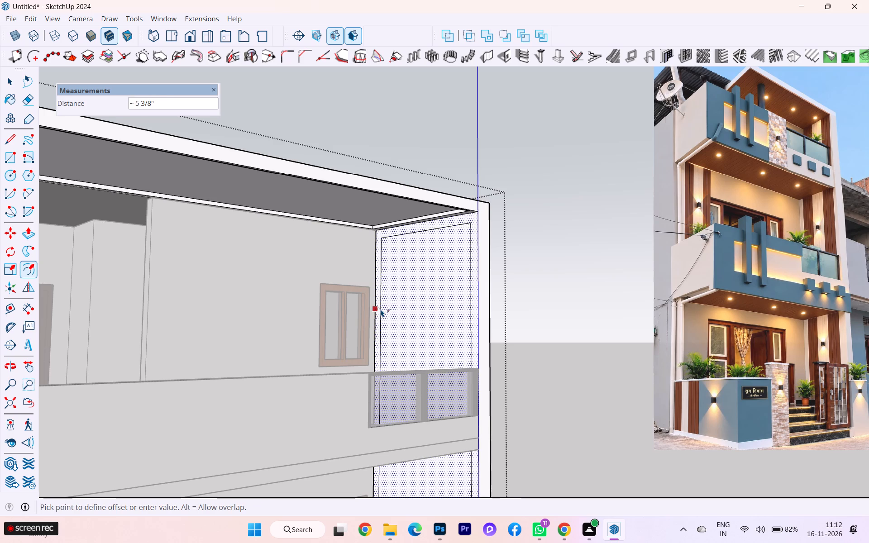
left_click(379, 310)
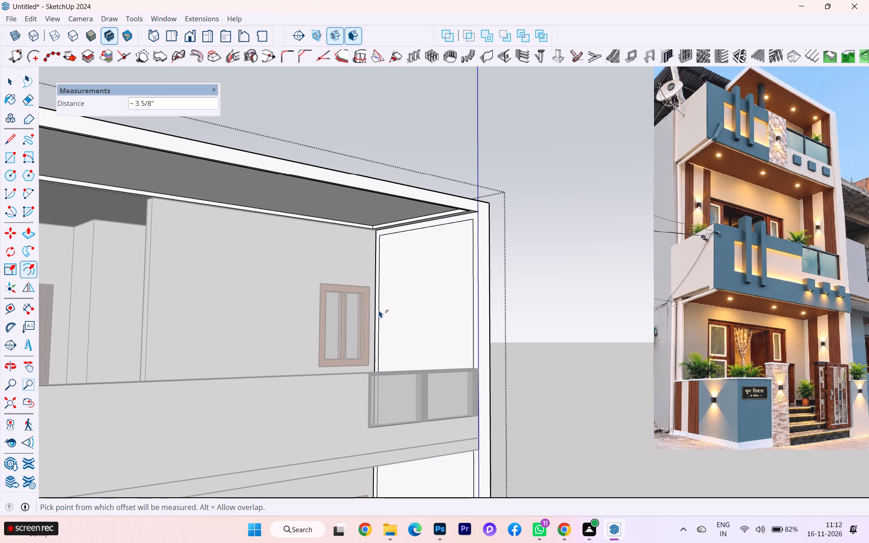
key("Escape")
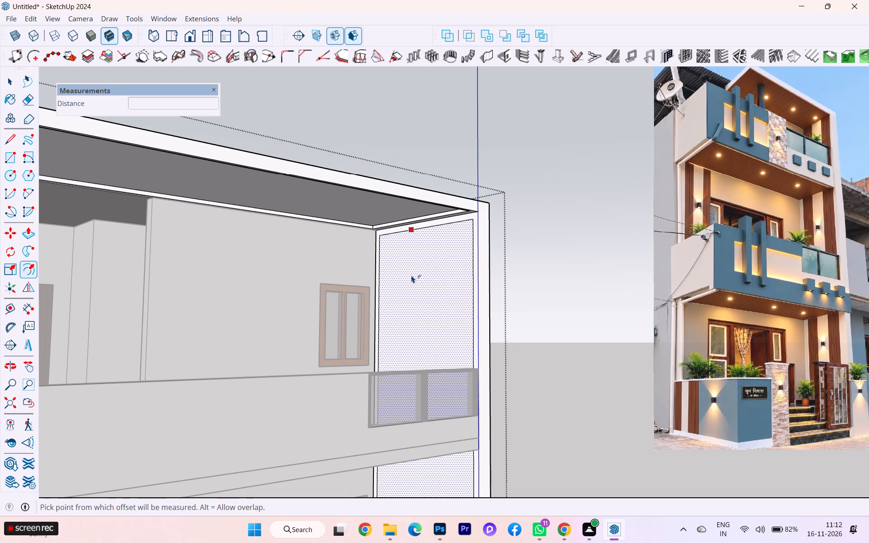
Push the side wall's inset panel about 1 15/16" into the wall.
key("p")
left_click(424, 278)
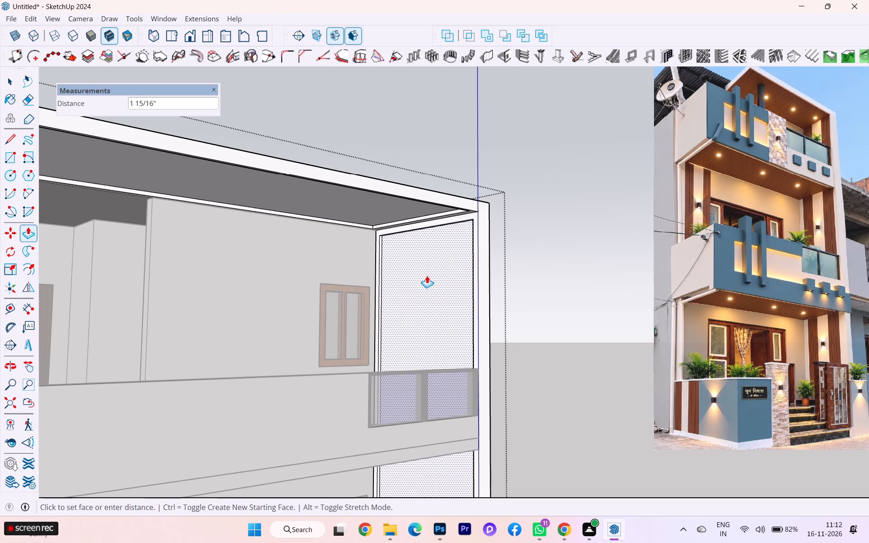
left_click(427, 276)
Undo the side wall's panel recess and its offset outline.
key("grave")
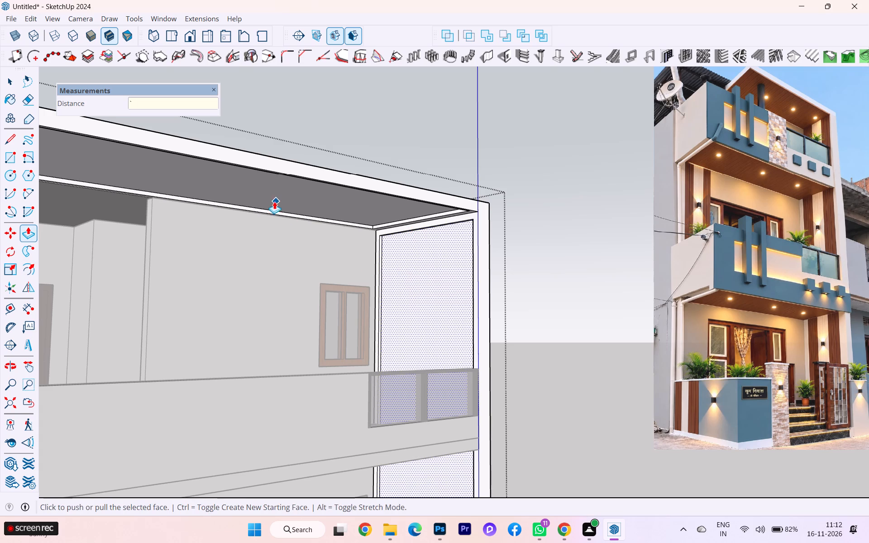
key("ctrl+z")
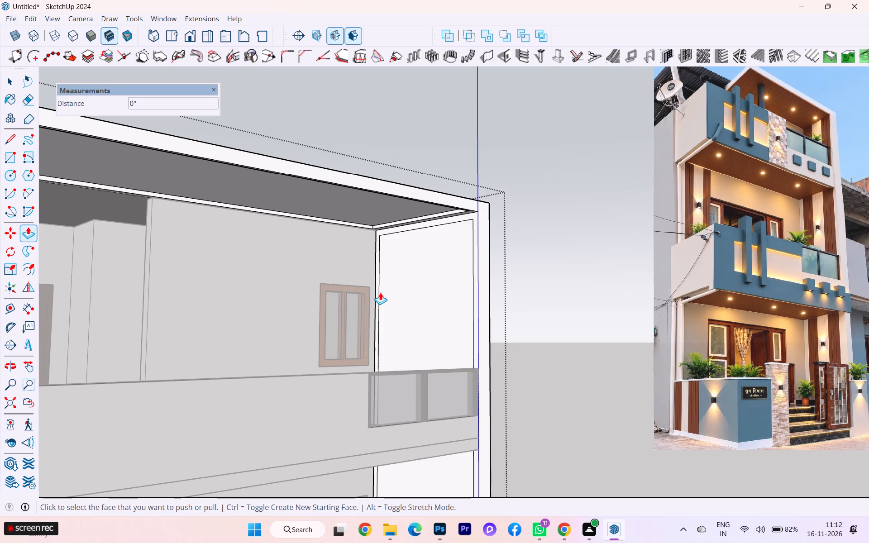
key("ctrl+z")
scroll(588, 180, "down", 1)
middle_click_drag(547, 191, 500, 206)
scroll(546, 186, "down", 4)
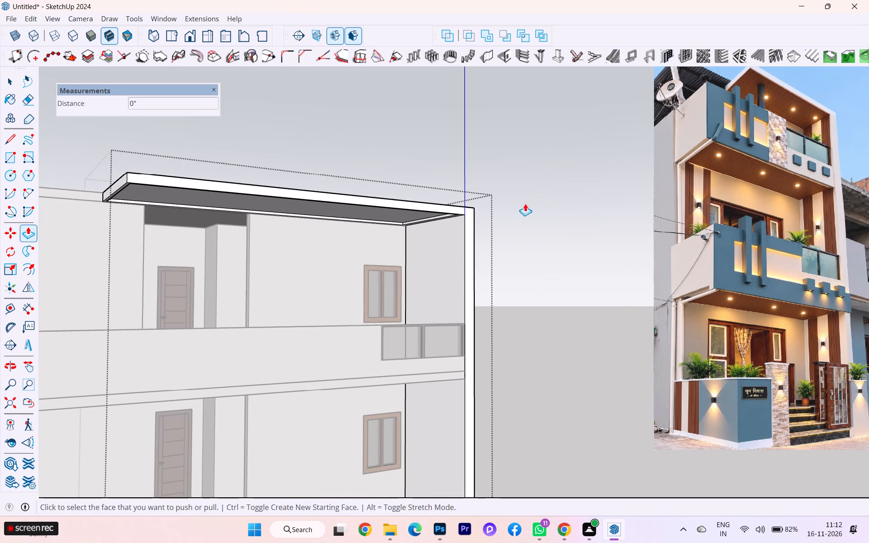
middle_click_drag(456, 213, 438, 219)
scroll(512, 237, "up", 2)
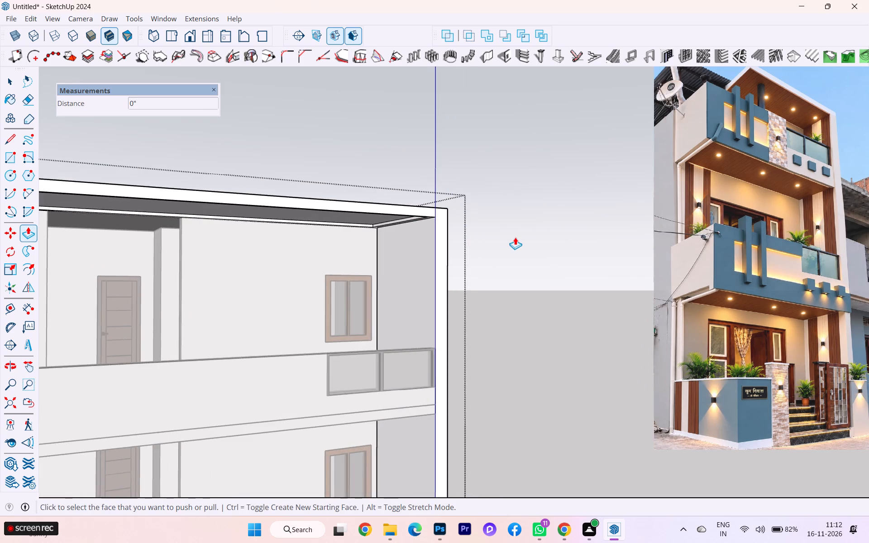
Open the top roof and side-wall frame for editing with the rest of the model hidden.
scroll(519, 238, "down", 3)
left_click(16, 76)
left_click(541, 163)
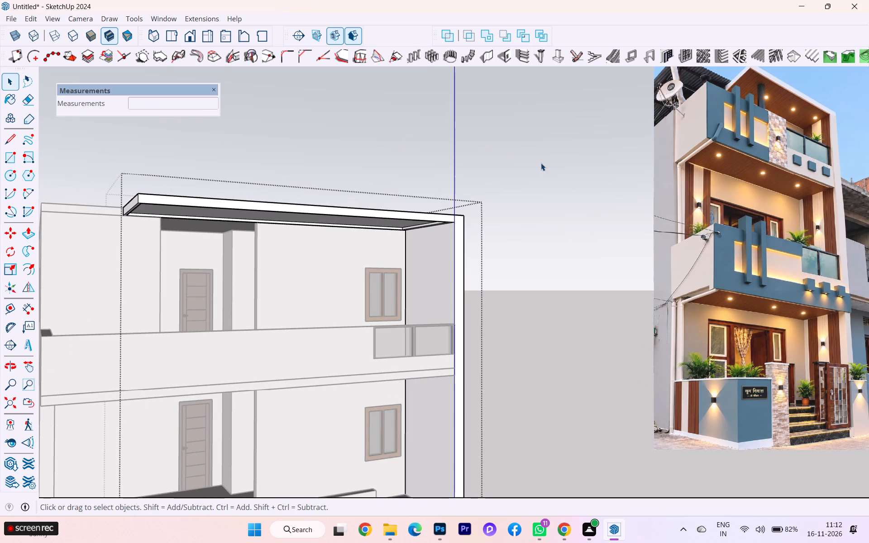
double_click(454, 249)
left_click(503, 244)
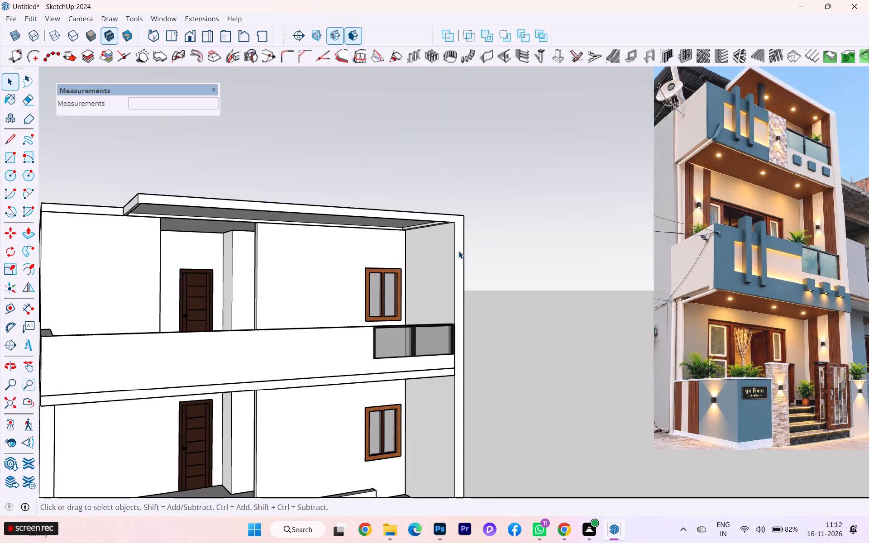
left_click(455, 252)
key("h")
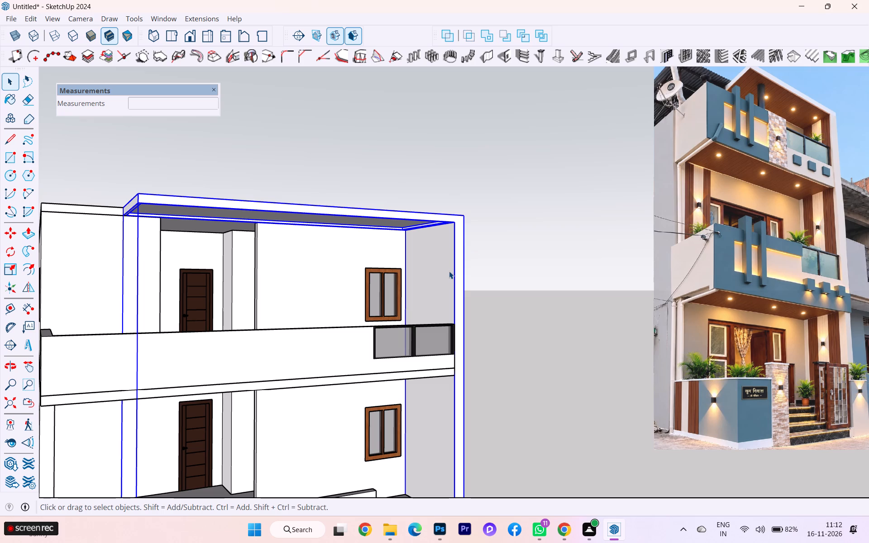
double_click(449, 270)
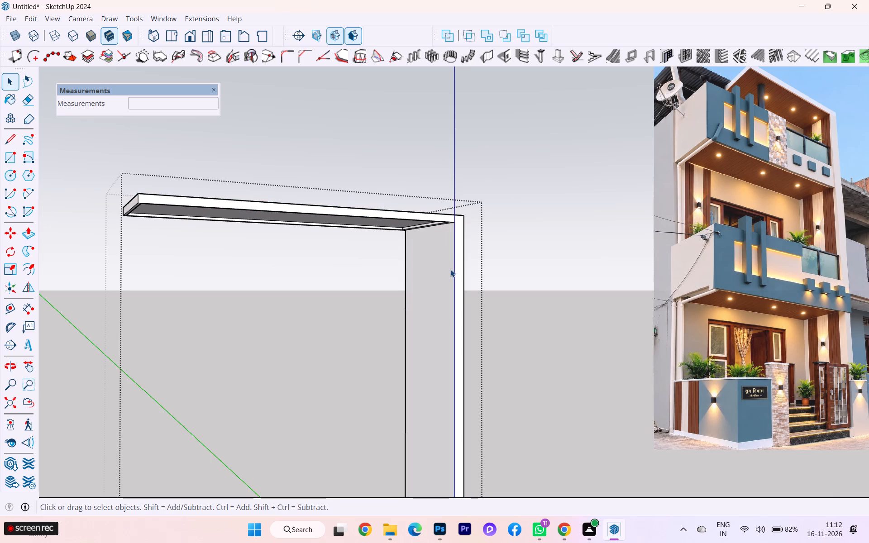
Draw a full-height rectangle about 13/16" wide and 31' tall on the side wall's inner face, near its rear vertical edge.
middle_click_drag(448, 270, 611, 262)
scroll(511, 220, "down", 2)
scroll(511, 220, "up", 1)
scroll(509, 225, "down", 1)
middle_click_drag(479, 278, 479, 319)
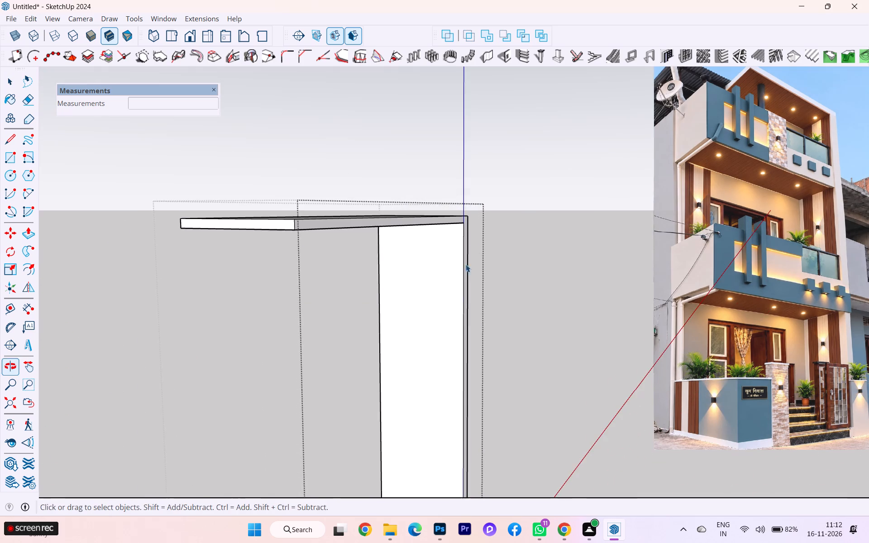
scroll(474, 224, "up", 3)
scroll(474, 224, "down", 3)
middle_click_drag(438, 280, 477, 270)
scroll(467, 281, "down", 3)
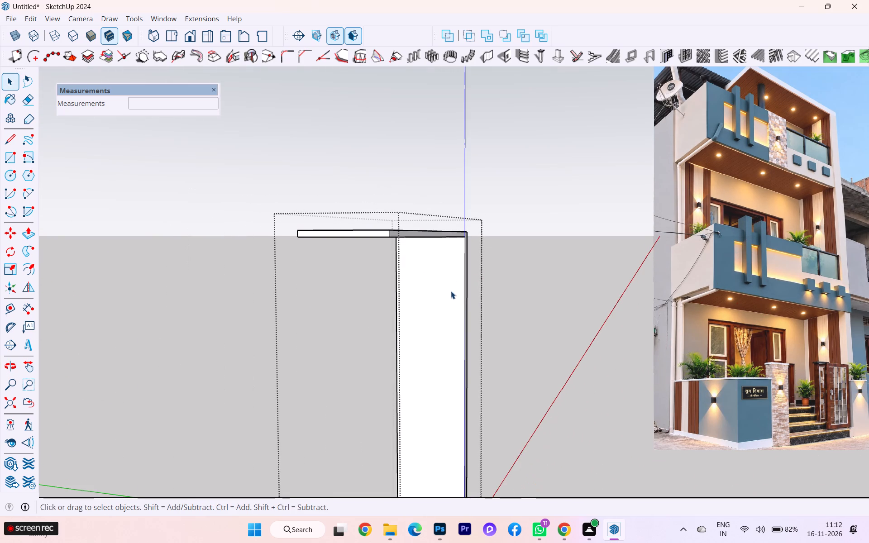
middle_click_drag(476, 272, 494, 269)
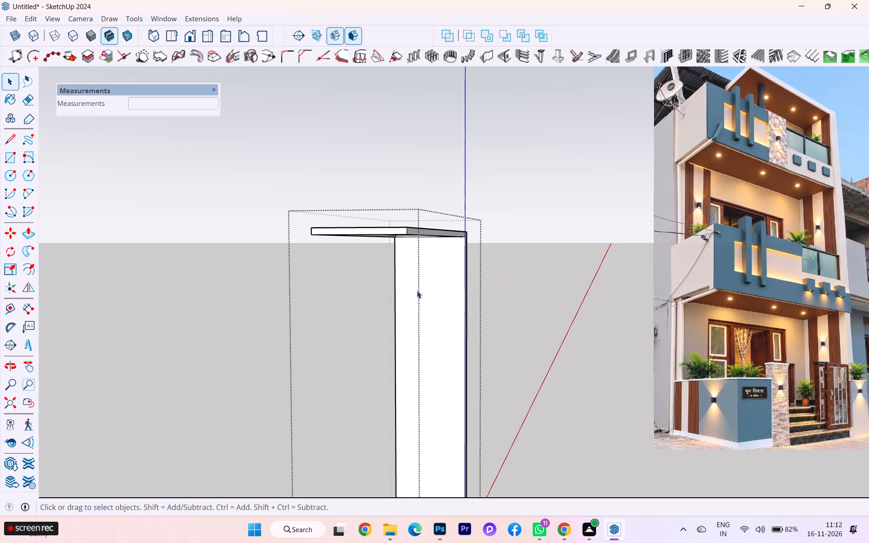
scroll(417, 291, "down", 1)
scroll(367, 142, "down", 1)
scroll(367, 142, "up", 1)
scroll(367, 142, "down", 3)
scroll(363, 234, "up", 1)
scroll(370, 283, "down", 1)
middle_click_drag(405, 295, 477, 286)
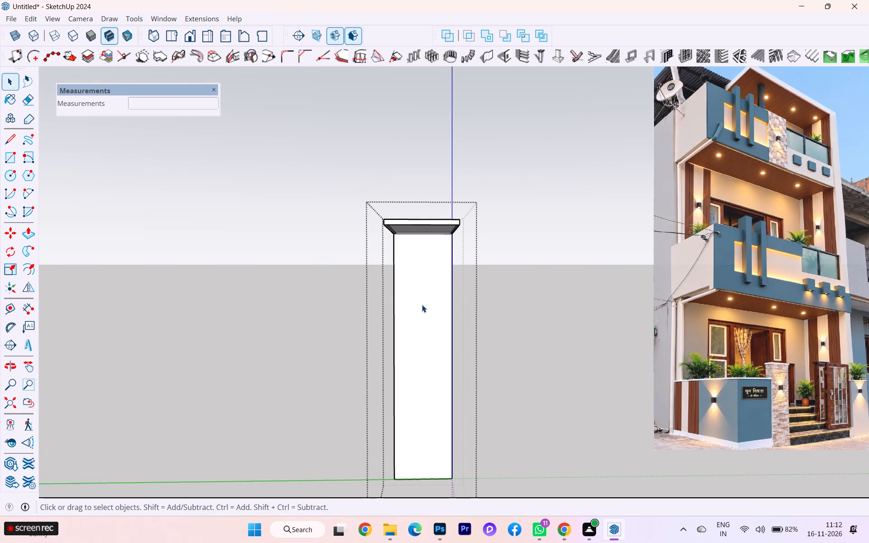
left_click(17, 161)
scroll(360, 241, "up", 6)
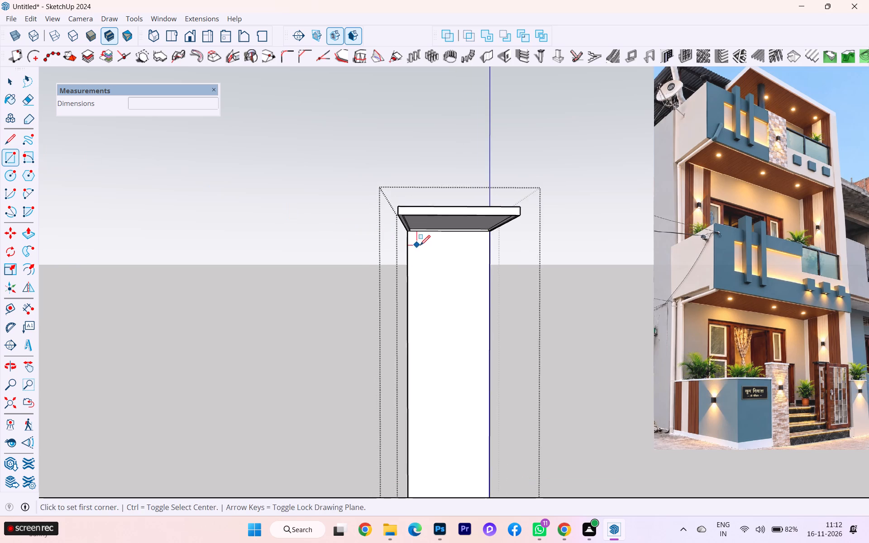
scroll(420, 245, "up", 2)
scroll(422, 245, "down", 1)
scroll(422, 245, "up", 8)
scroll(425, 239, "down", 1)
scroll(425, 239, "up", 3)
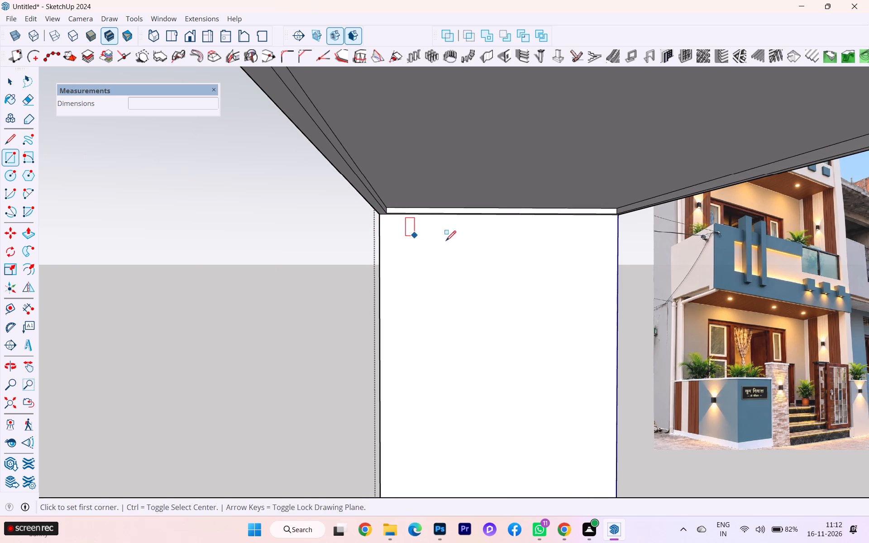
middle_click_drag(447, 241, 457, 242)
middle_click_drag(374, 240, 490, 262)
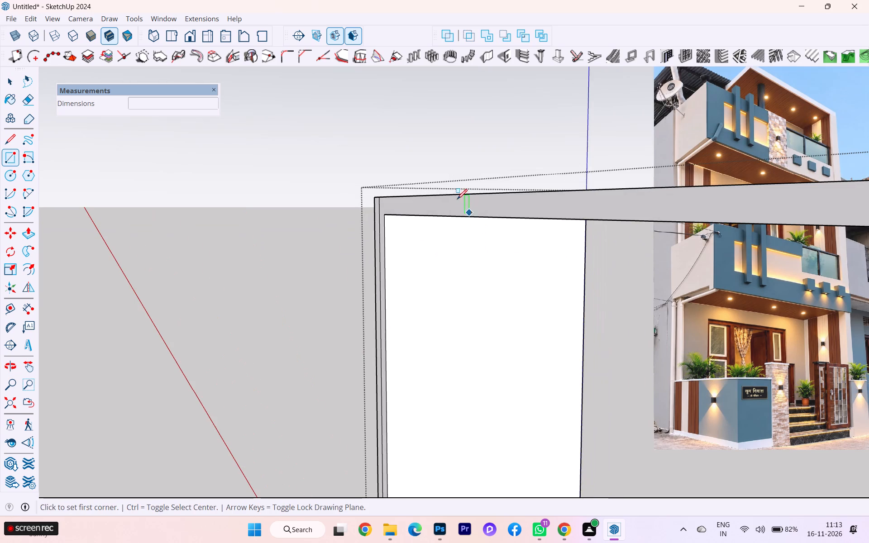
scroll(443, 191, "down", 1)
middle_click_drag(440, 267, 390, 205)
scroll(411, 216, "up", 3)
scroll(411, 216, "down", 1)
scroll(411, 216, "up", 2)
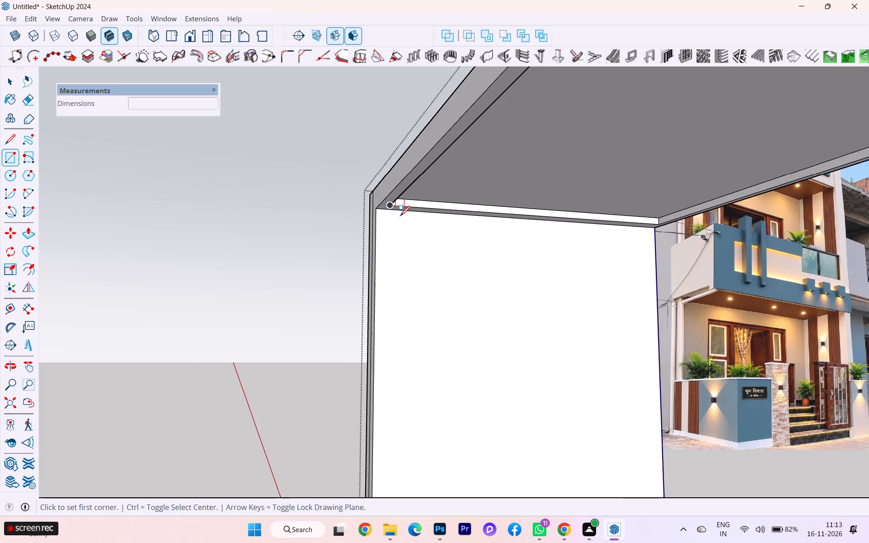
scroll(400, 216, "down", 1)
scroll(400, 216, "up", 3)
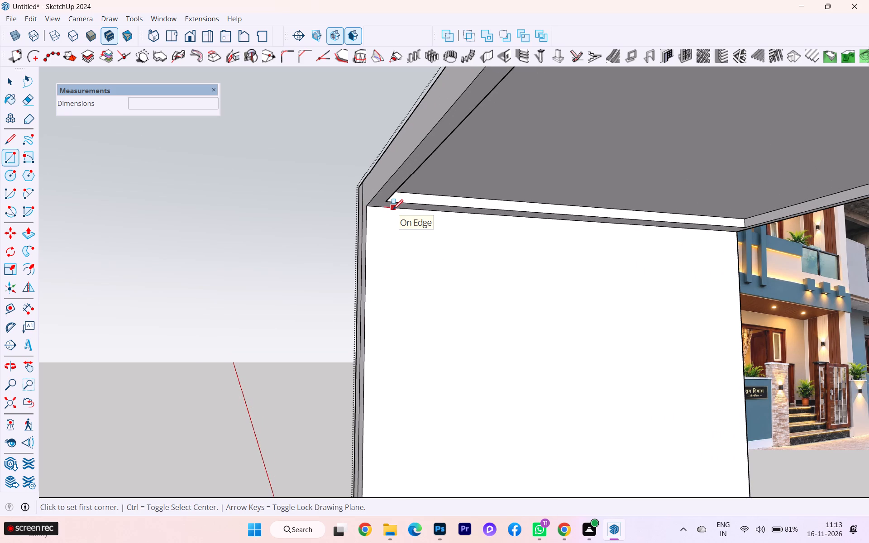
left_click(379, 209)
scroll(438, 250, "down", 2)
scroll(438, 251, "up", 3)
scroll(436, 251, "down", 3)
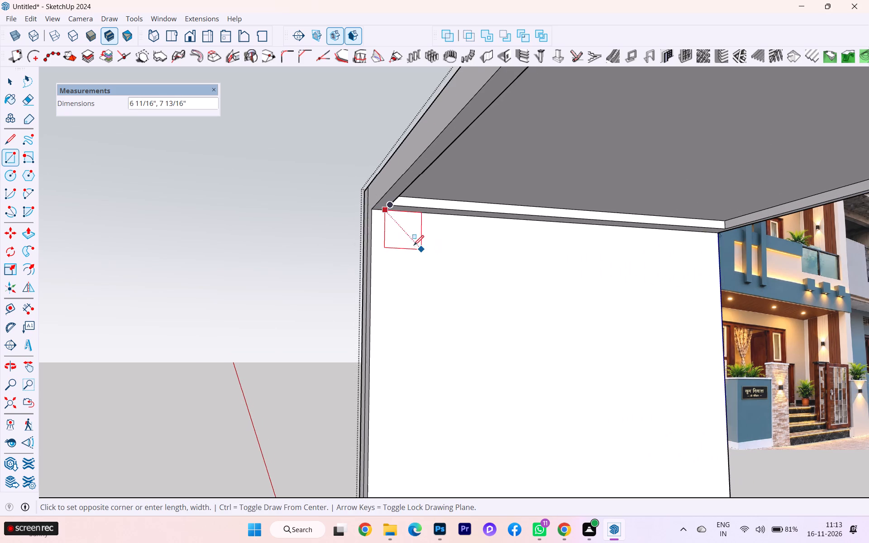
scroll(414, 245, "down", 2)
scroll(411, 242, "up", 1)
scroll(405, 237, "down", 15)
scroll(401, 237, "up", 2)
scroll(404, 242, "down", 4)
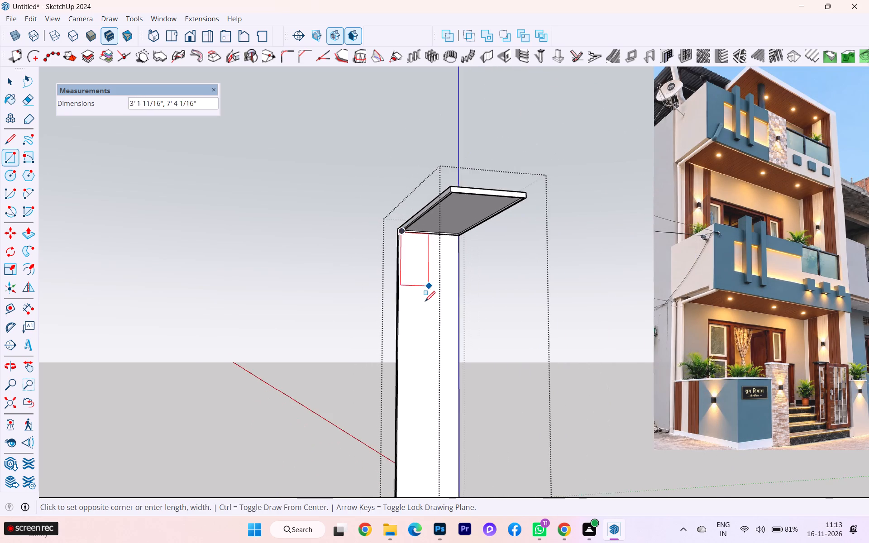
scroll(420, 292, "down", 6)
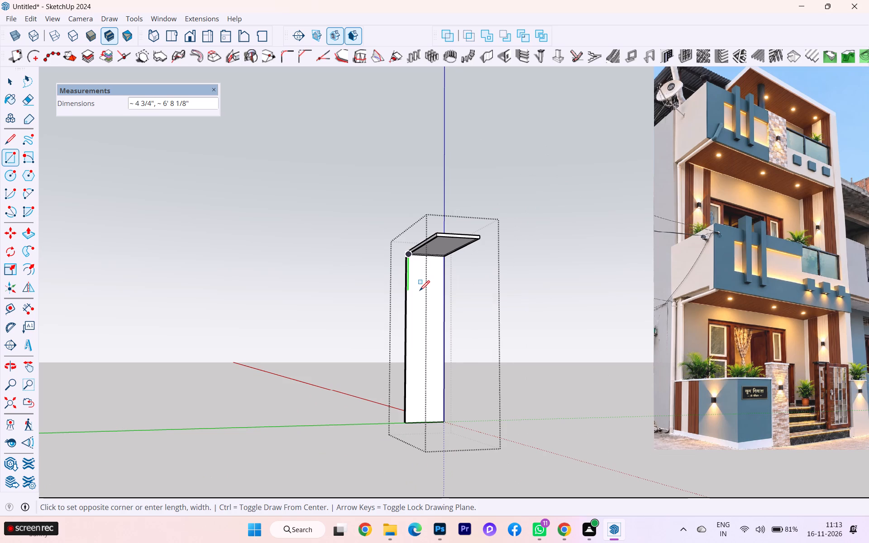
scroll(428, 389, "up", 2)
scroll(430, 400, "down", 1)
scroll(431, 406, "up", 1)
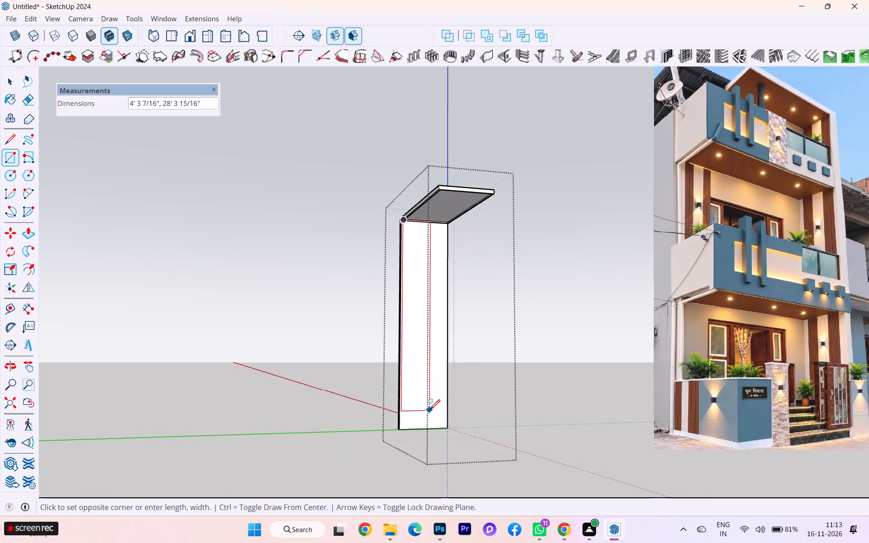
scroll(433, 400, "up", 3)
scroll(419, 437, "up", 16)
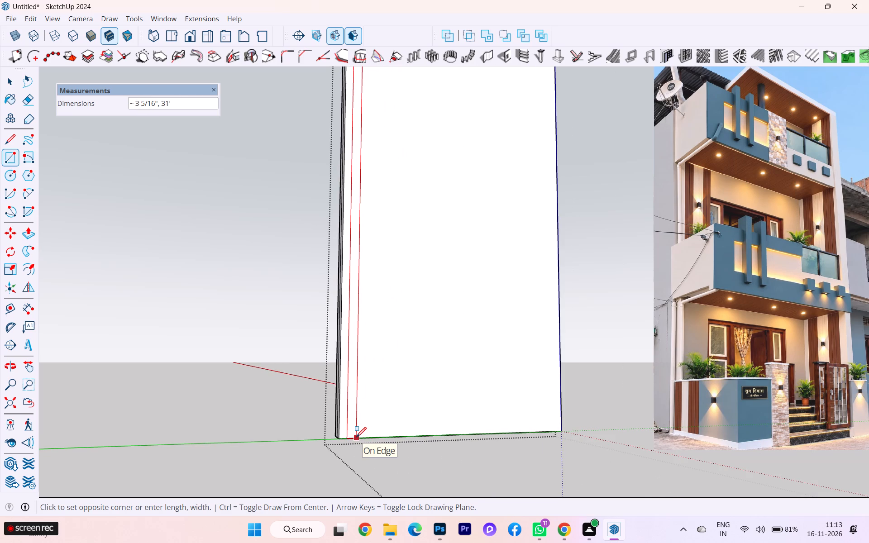
scroll(356, 437, "up", 1)
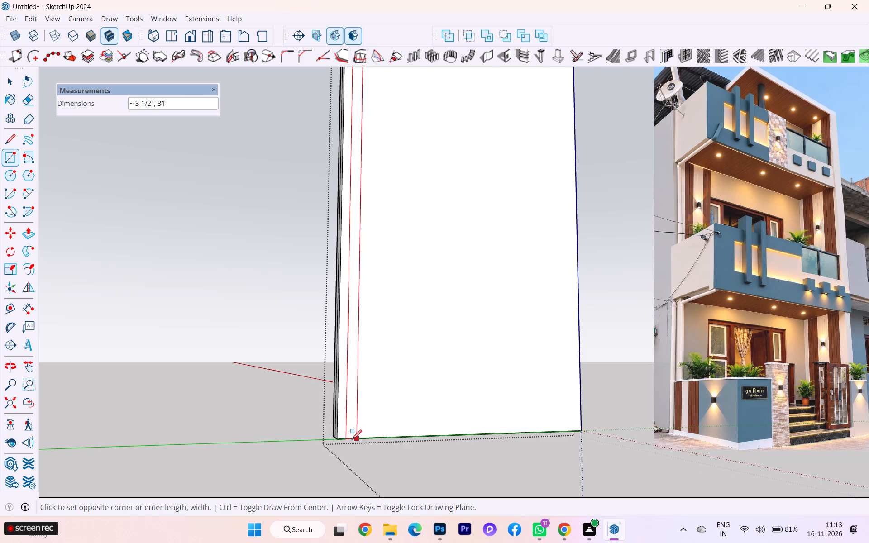
scroll(354, 439, "up", 9)
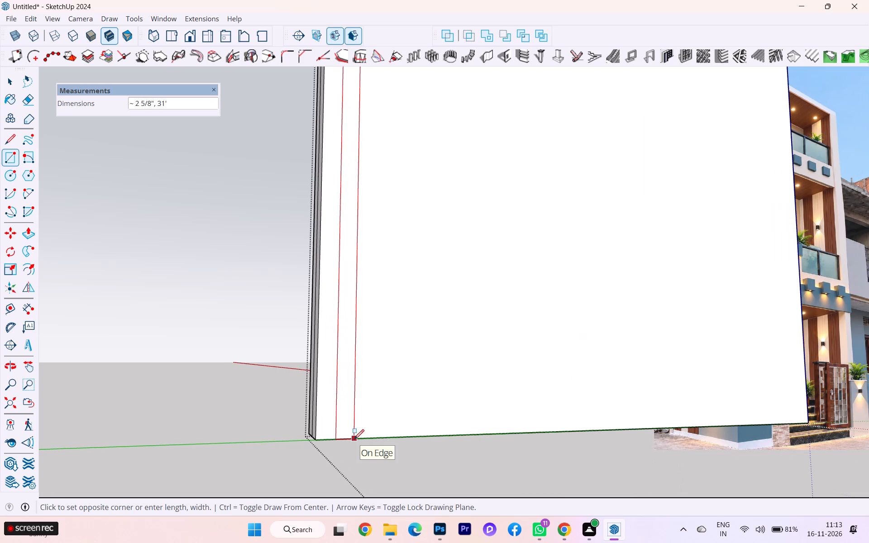
key("Right")
scroll(354, 439, "up", 3)
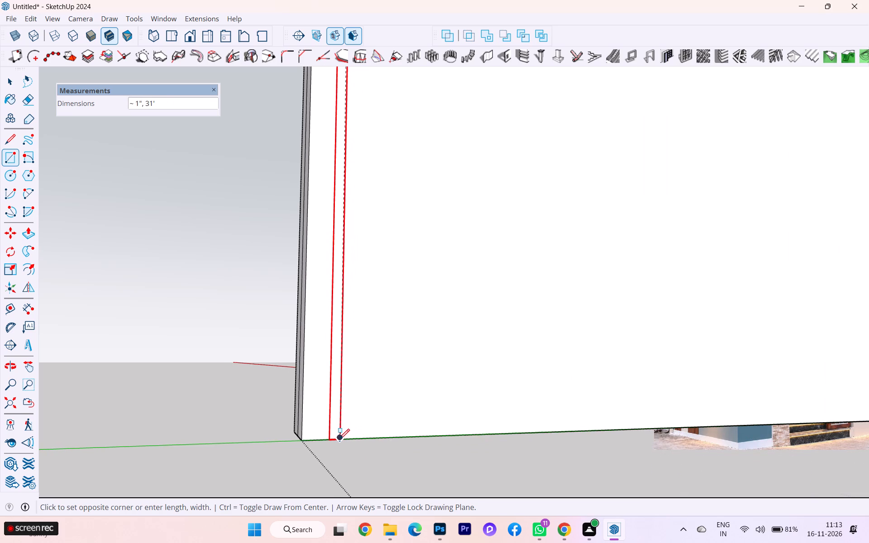
left_click(337, 439)
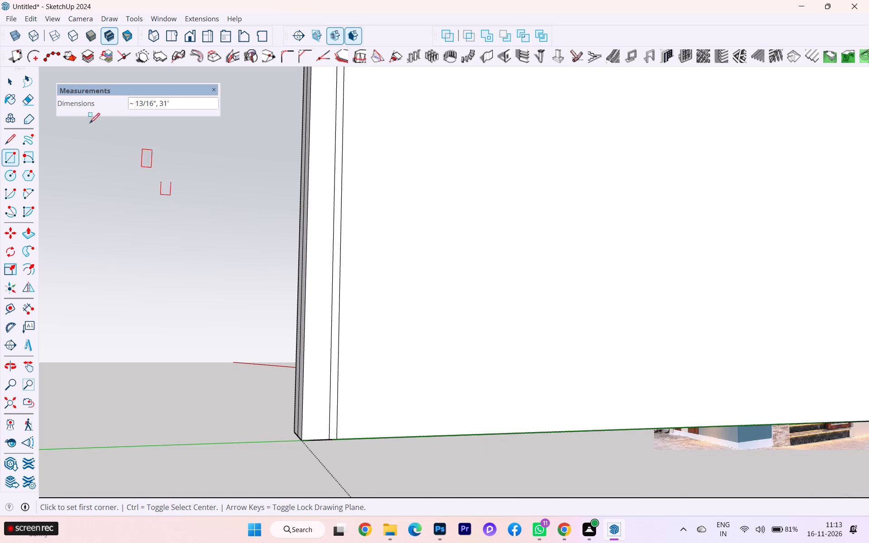
Create a component from the thin rectangle on the side wall, keeping the default definition settings.
left_click(6, 86)
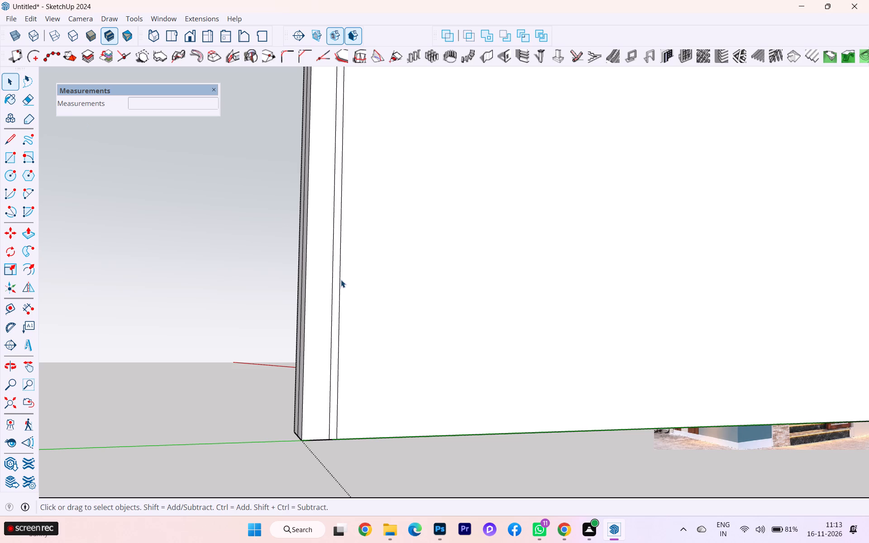
left_click(336, 286)
left_click(336, 286)
right_click(336, 286)
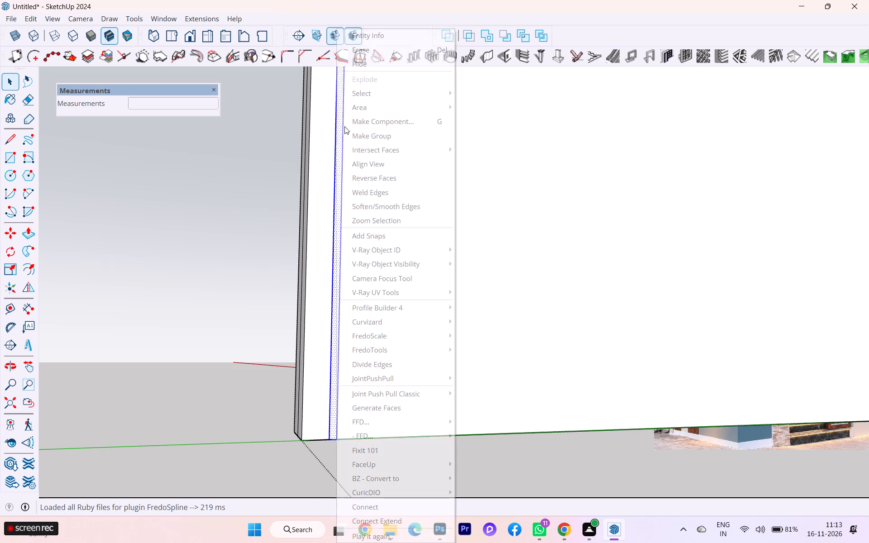
left_click(372, 120)
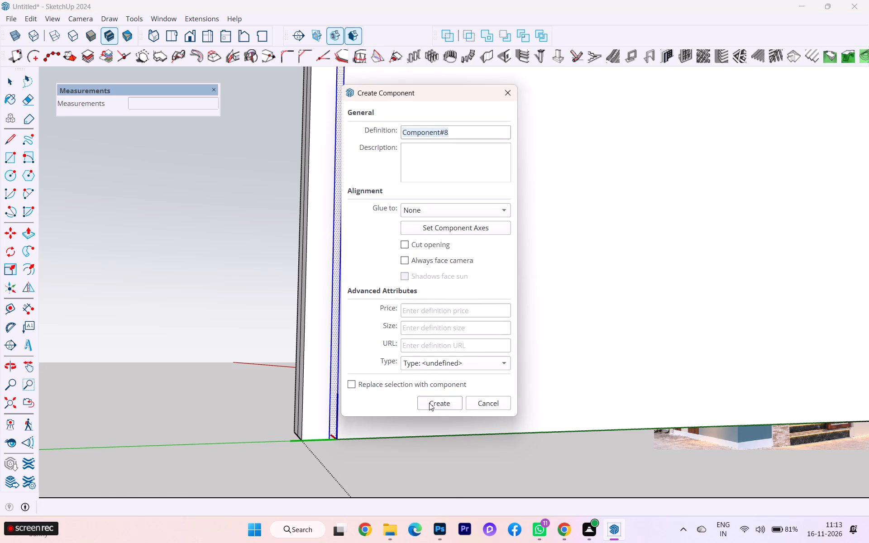
left_click(429, 403)
Pull the thin strip's face out 2" from the side wall.
double_click(334, 292)
left_click(337, 289)
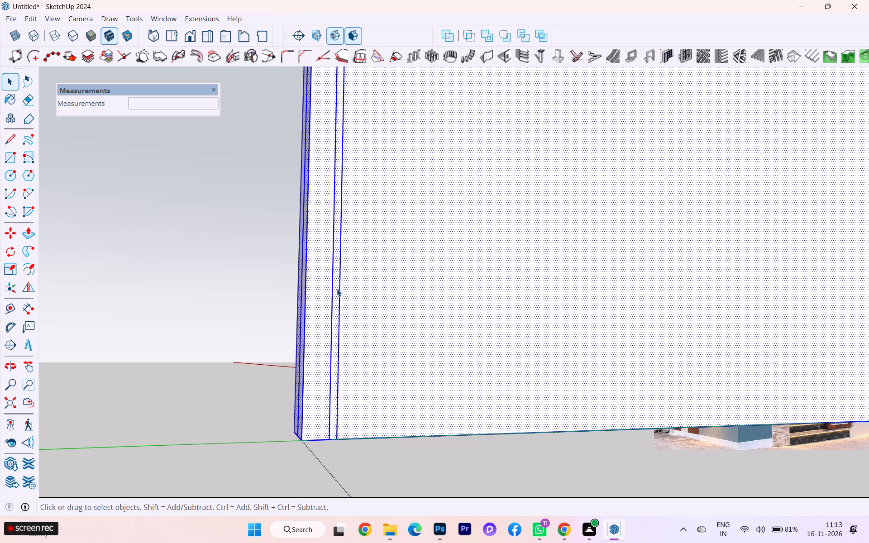
double_click(337, 289)
key("p")
left_click(337, 289)
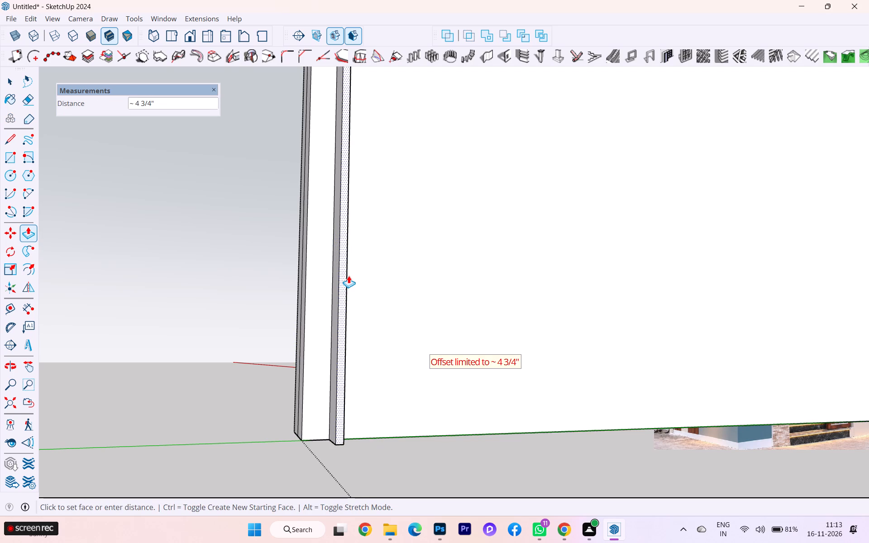
key("2")
key("Return")
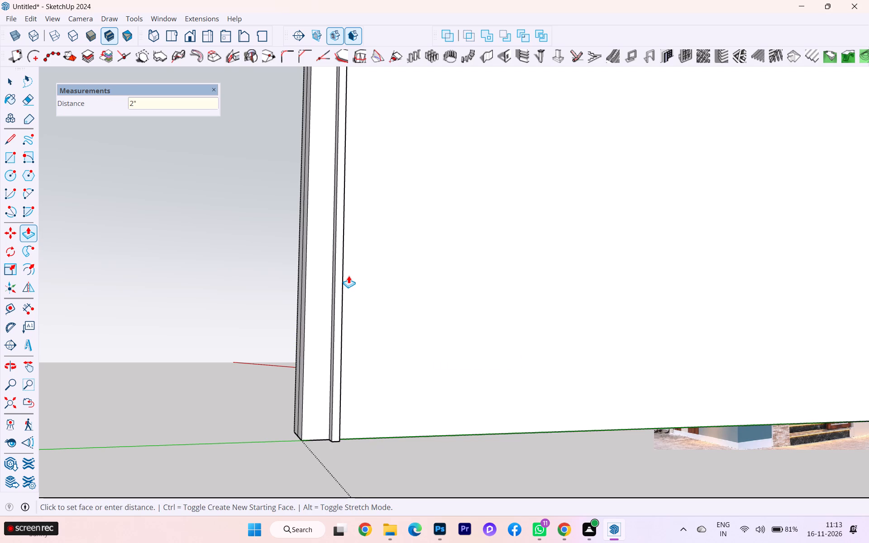
left_click(12, 81)
left_click(195, 302)
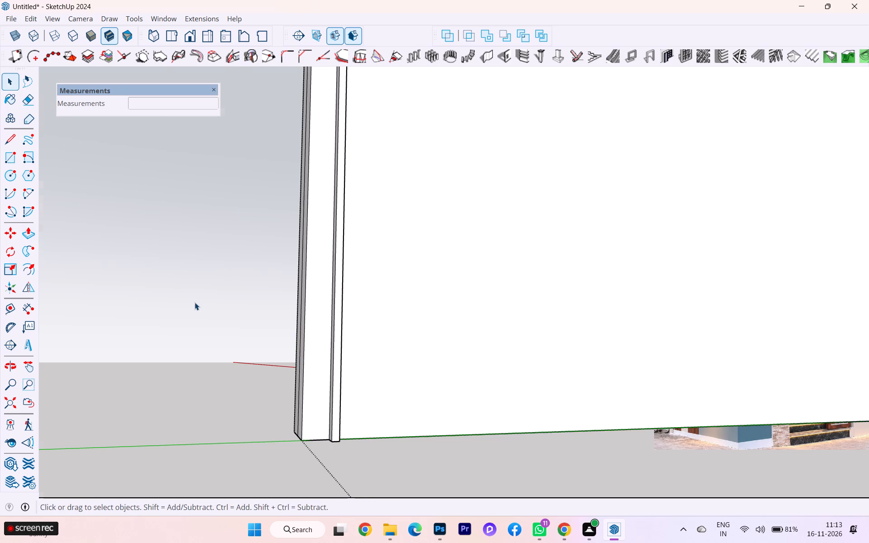
Look over the whole house from the side and front beside the reference photo.
scroll(287, 311, "down", 1)
left_click(5, 407)
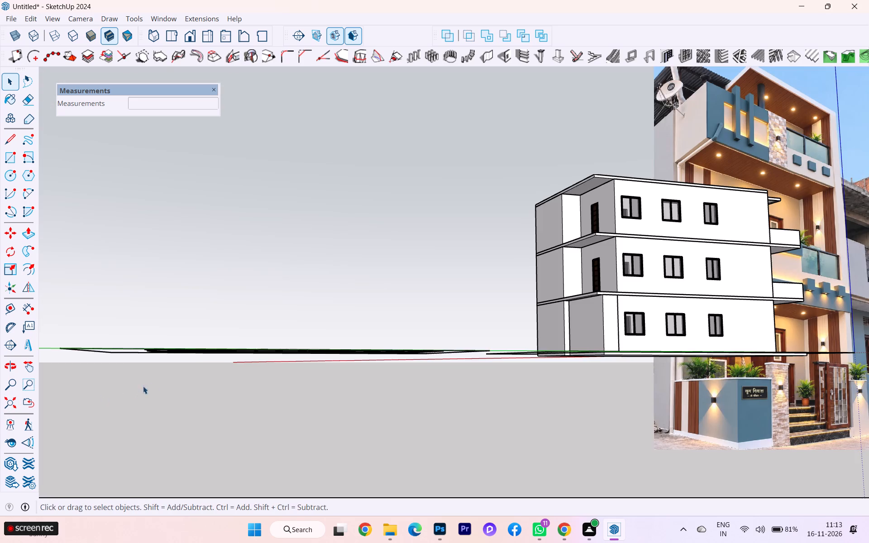
scroll(164, 383, "down", 3)
scroll(707, 252, "up", 3)
scroll(509, 345, "down", 1)
middle_click_drag(489, 348, 44, 373)
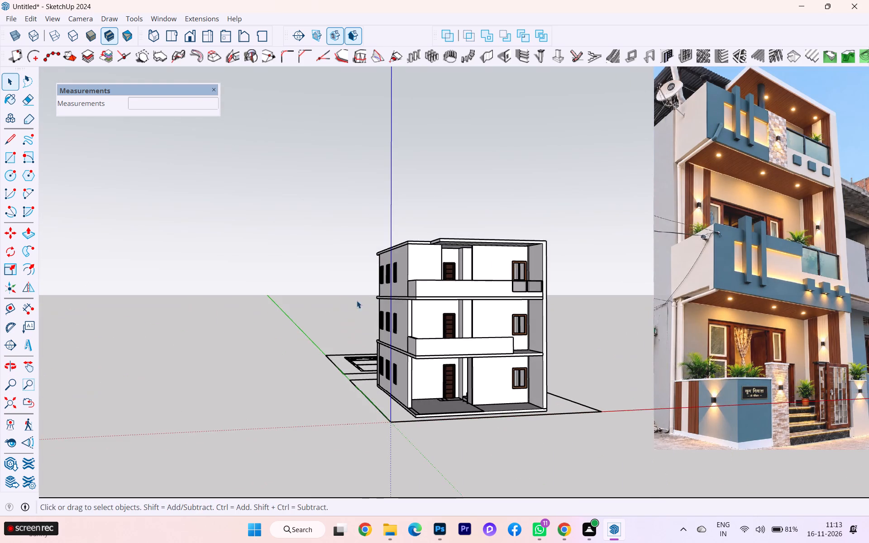
scroll(381, 301, "up", 4)
scroll(606, 307, "down", 1)
scroll(621, 299, "up", 7)
scroll(597, 317, "down", 1)
middle_click_drag(464, 332, 614, 345)
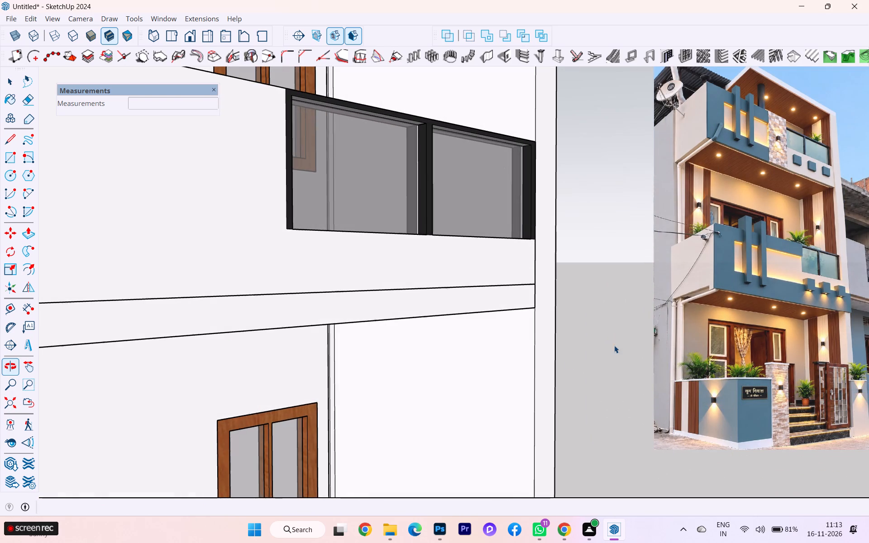
Open the top roof and side-wall frame for editing and examine the thin vertical strip on the side wall's inner face.
double_click(432, 366)
middle_click_drag(426, 372, 608, 370)
scroll(432, 373, "down", 1)
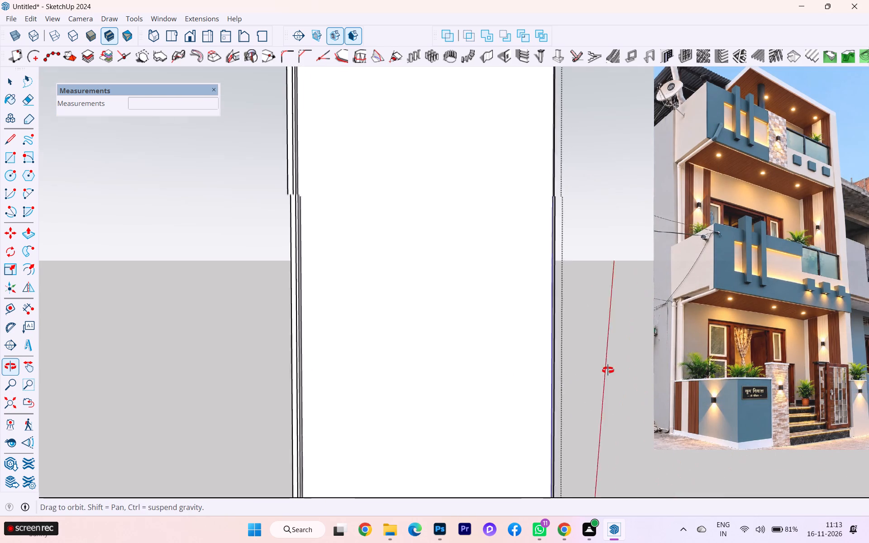
middle_click_drag(608, 370, 614, 368)
scroll(397, 311, "down", 5)
scroll(317, 341, "down", 1)
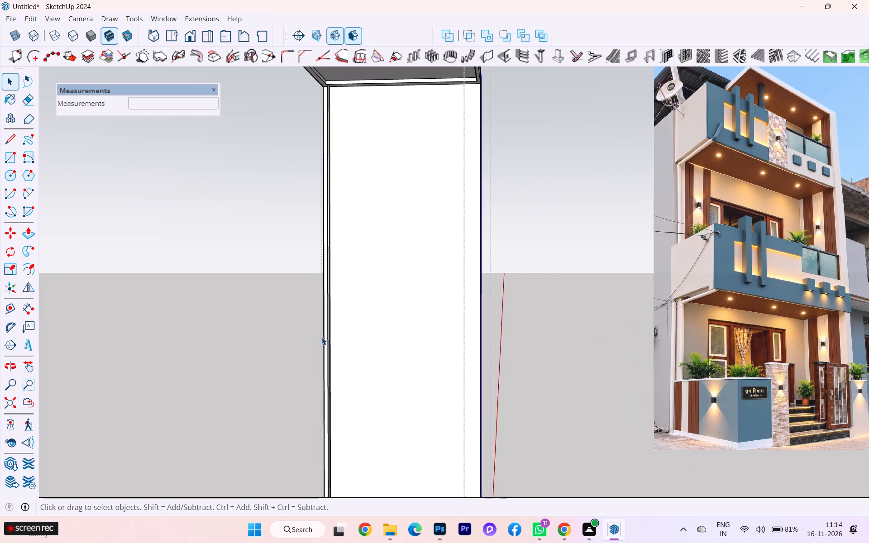
scroll(324, 337, "down", 2)
middle_click_drag(349, 334, 401, 336)
left_click(324, 339)
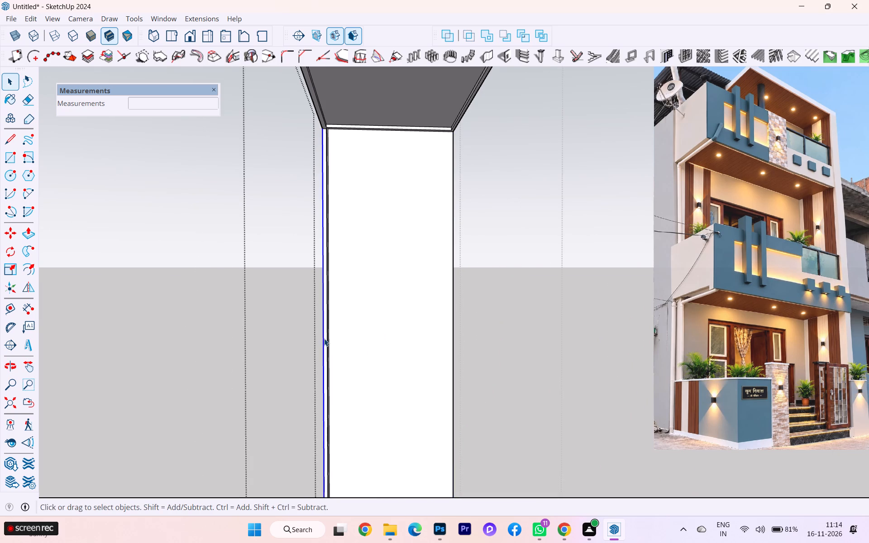
double_click(328, 335)
left_click(328, 335)
scroll(328, 335, "up", 1)
double_click(328, 335)
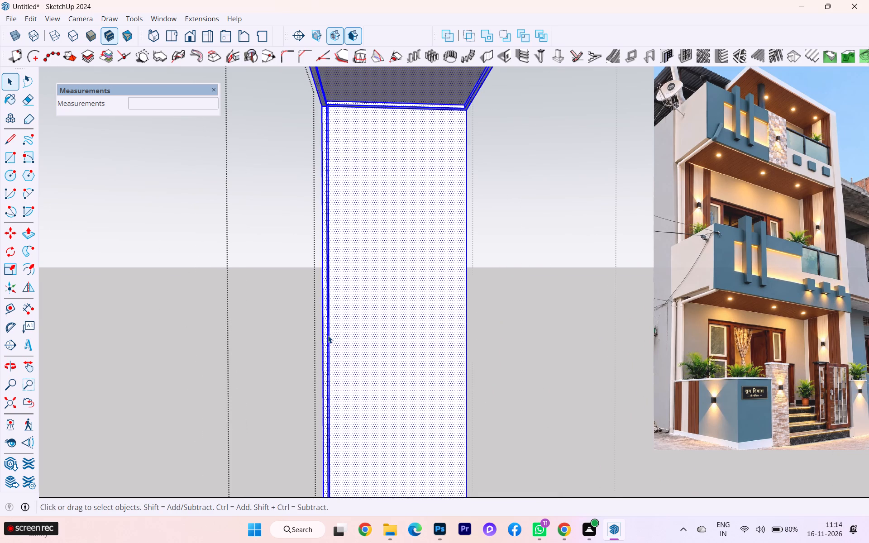
scroll(328, 333, "up", 5)
scroll(328, 333, "down", 2)
scroll(328, 333, "up", 2)
scroll(328, 333, "down", 2)
scroll(328, 333, "up", 4)
scroll(328, 333, "down", 1)
scroll(328, 333, "up", 2)
scroll(333, 332, "down", 4)
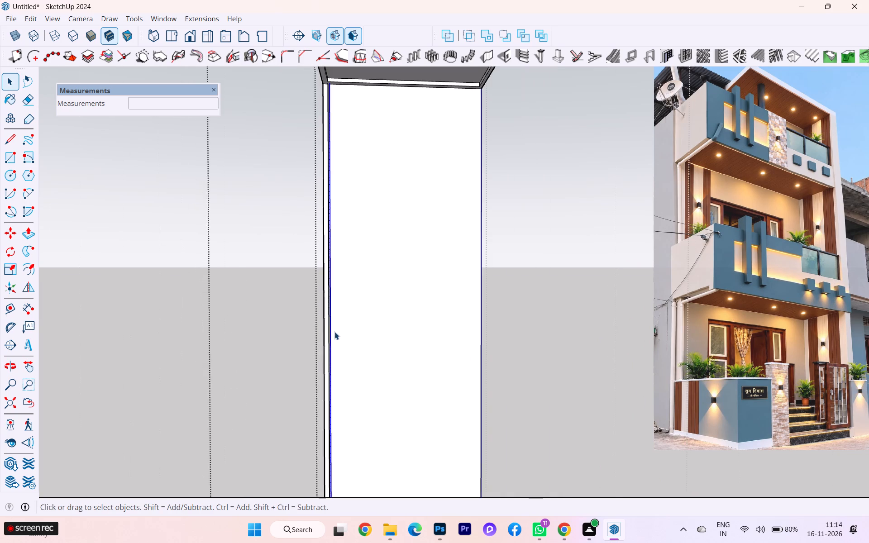
scroll(334, 332, "down", 3)
scroll(340, 325, "up", 1)
scroll(340, 325, "down", 2)
scroll(340, 325, "up", 1)
scroll(340, 325, "down", 1)
Undo the thin vertical strip on the side wall's inner face, back to the plain wall face.
key("ctrl+z")
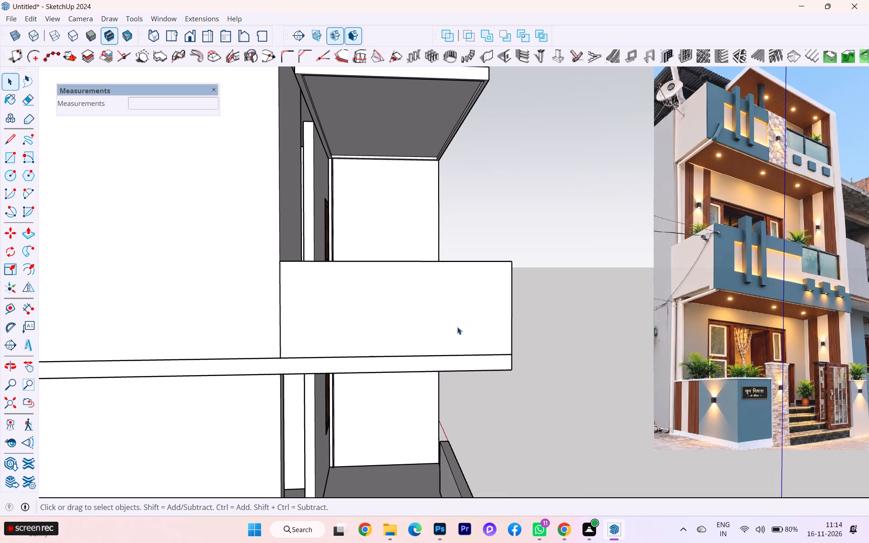
left_click(496, 249)
double_click(384, 233)
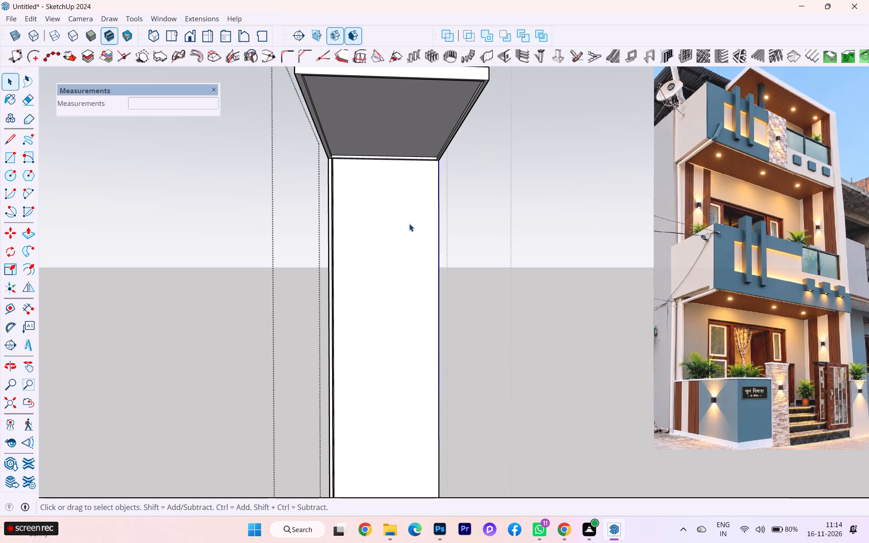
left_click(334, 265)
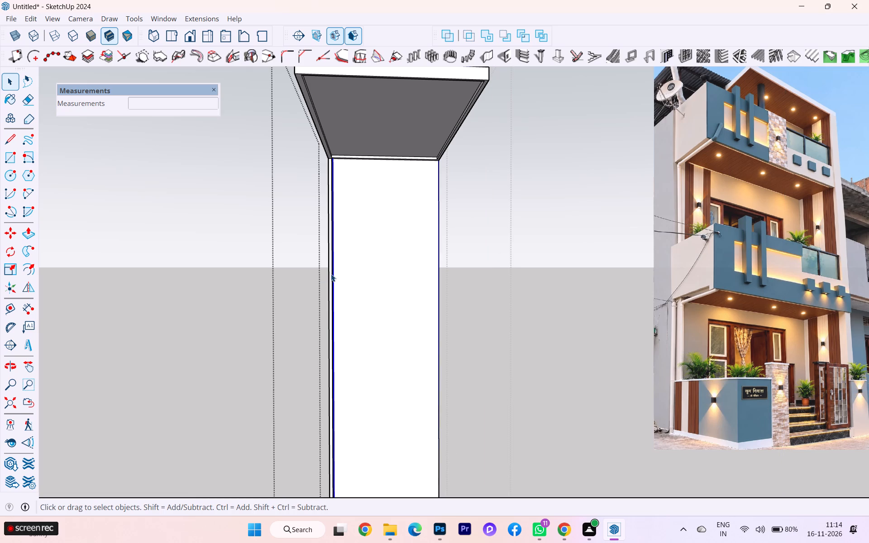
double_click(334, 271)
scroll(332, 262, "up", 4)
scroll(332, 262, "down", 1)
scroll(332, 262, "up", 1)
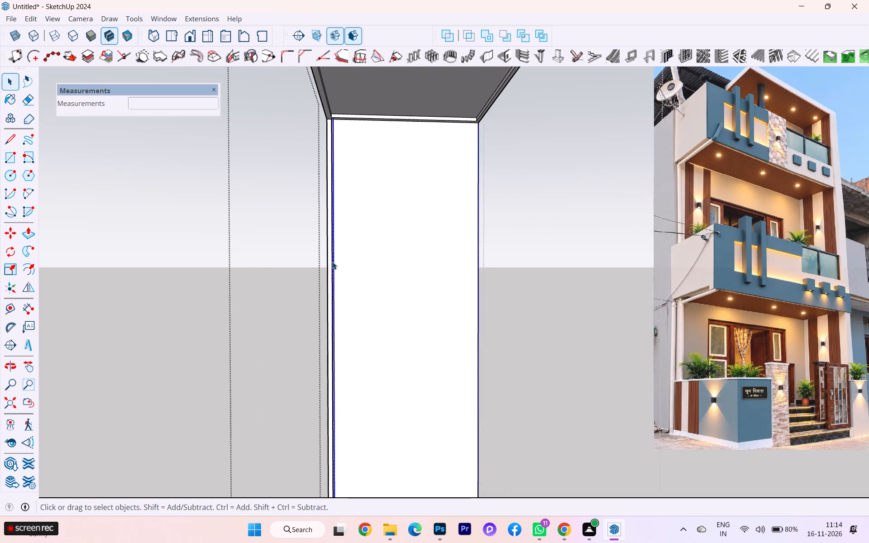
key("ctrl+z")
key("ctrl+z")
key("ctrl+z")
key("ctrl+z")
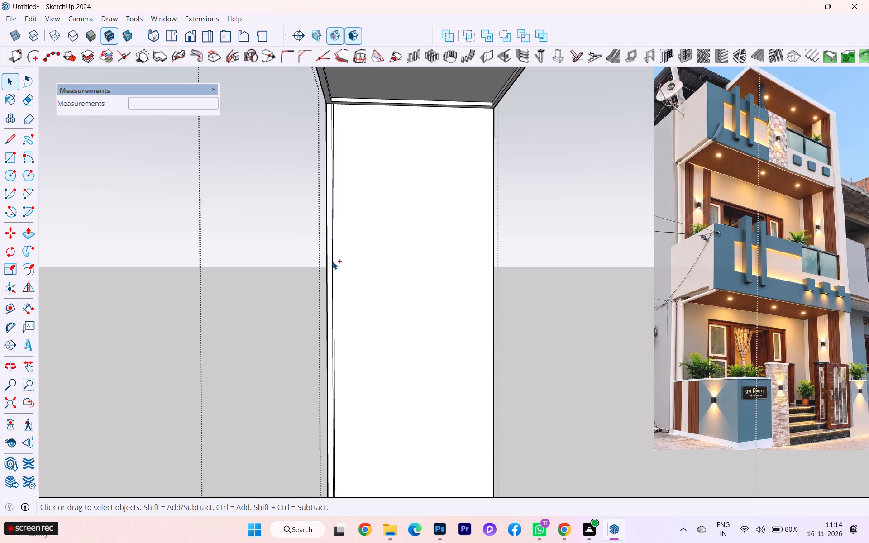
key("ctrl+z")
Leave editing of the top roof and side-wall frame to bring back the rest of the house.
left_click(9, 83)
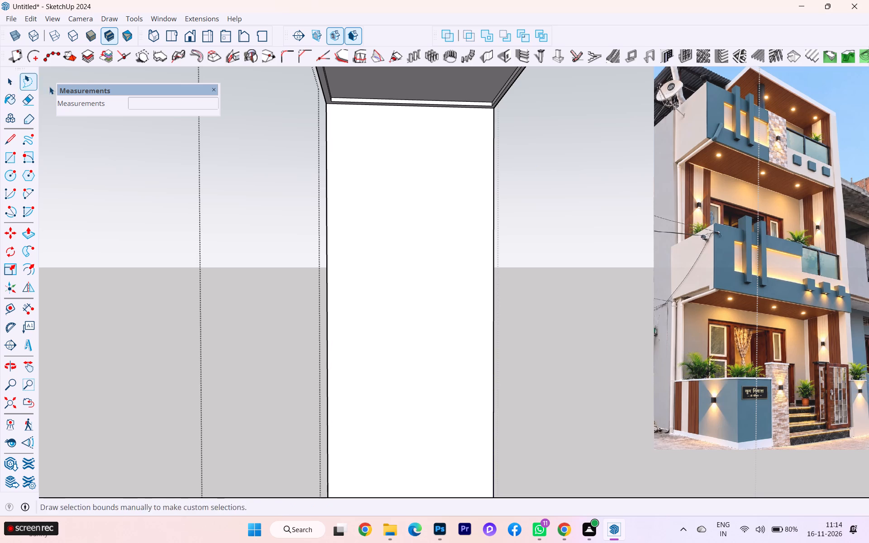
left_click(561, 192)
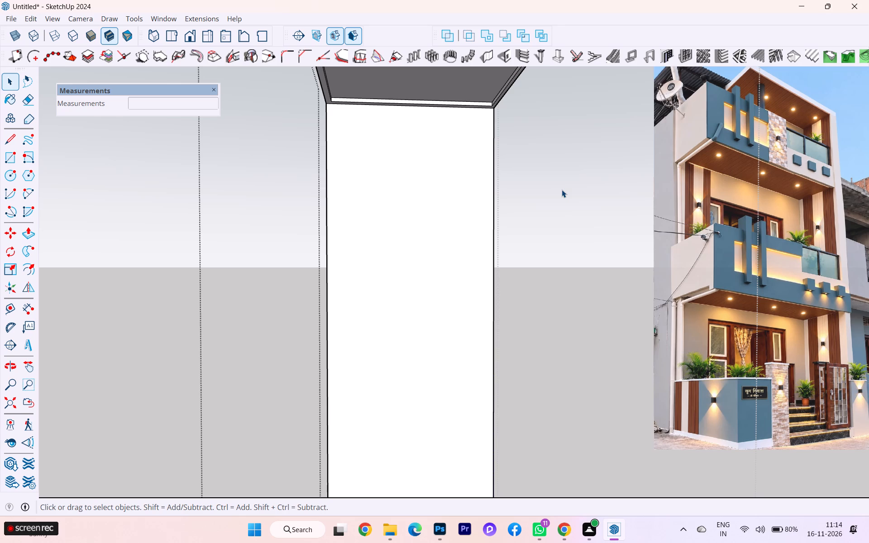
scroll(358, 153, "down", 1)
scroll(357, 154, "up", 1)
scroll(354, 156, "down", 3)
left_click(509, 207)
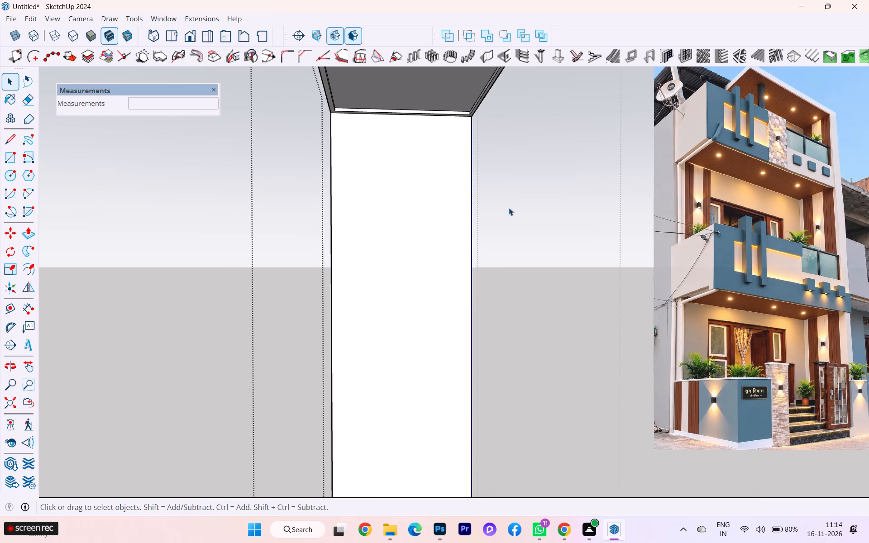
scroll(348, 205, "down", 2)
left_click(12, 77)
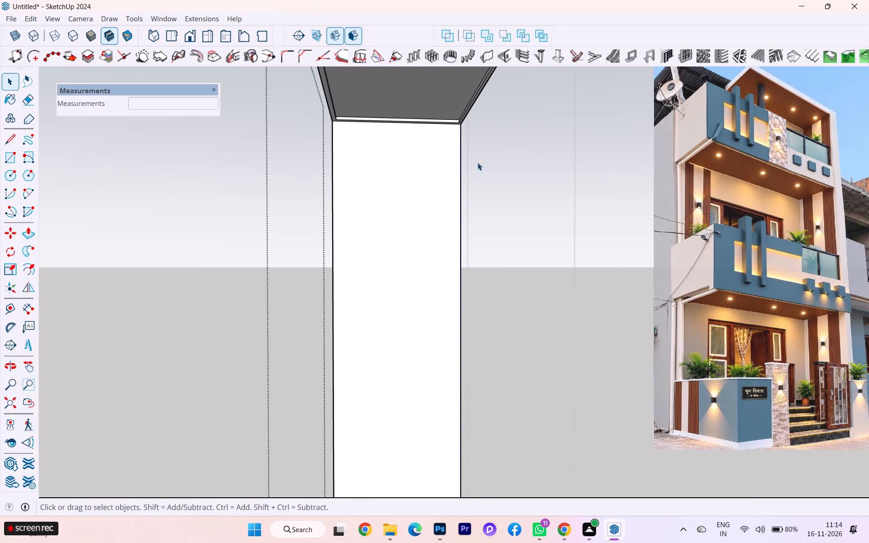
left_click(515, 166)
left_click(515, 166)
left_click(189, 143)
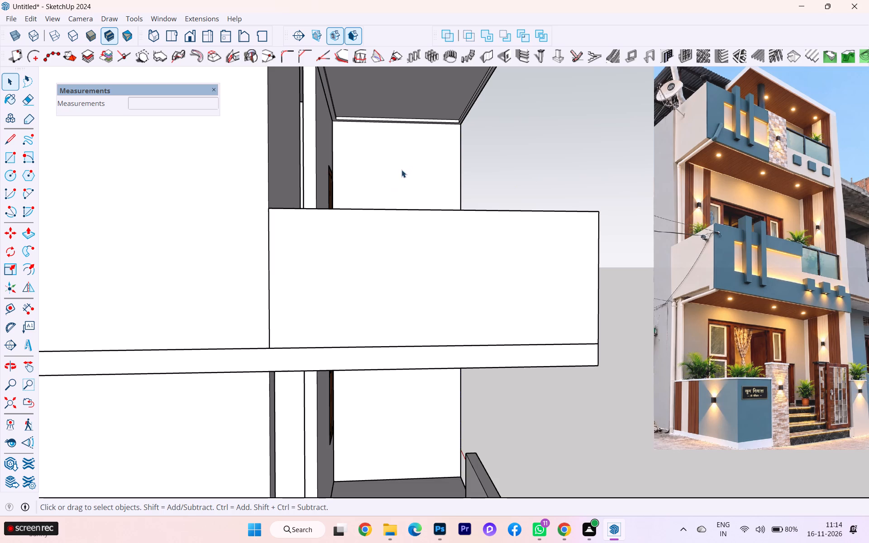
Examine the house's balconies, side wall and roof against the reference photo.
middle_click_drag(292, 192, 264, 264)
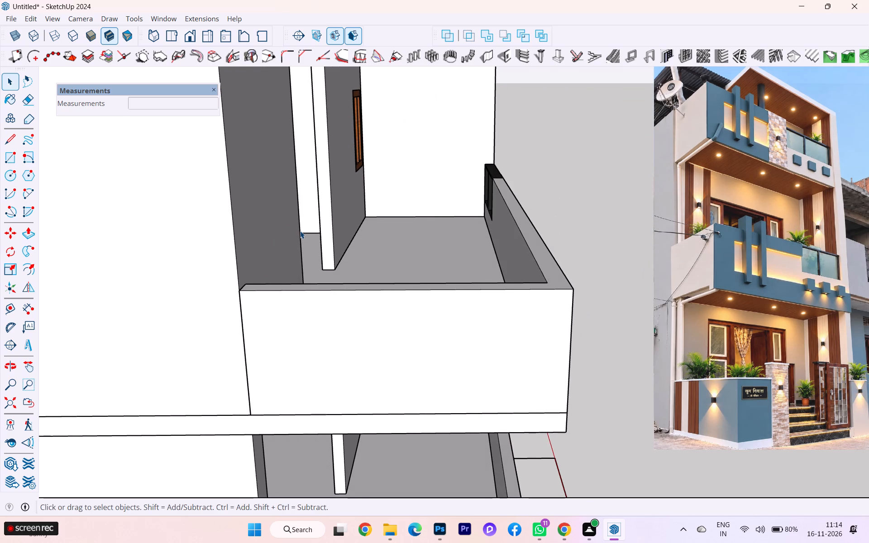
scroll(372, 238, "down", 5)
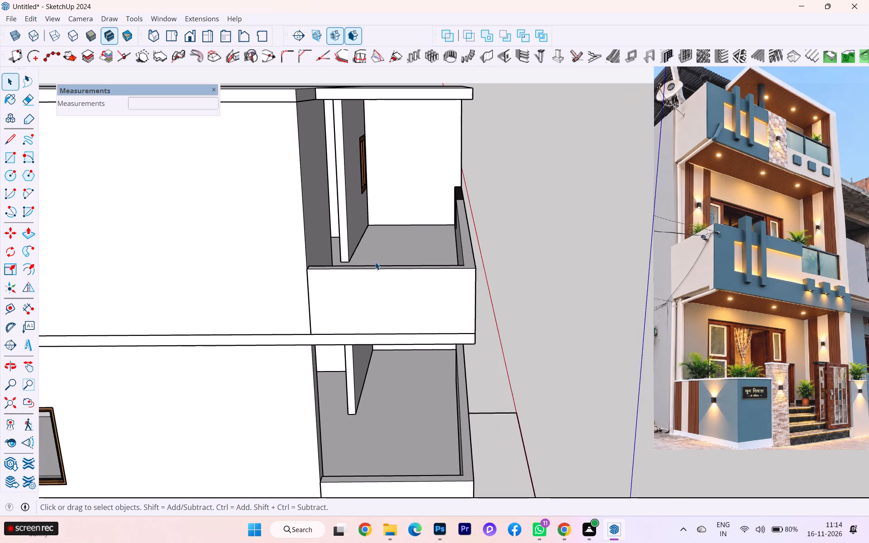
scroll(375, 262, "down", 1)
middle_click_drag(306, 253, 186, 247)
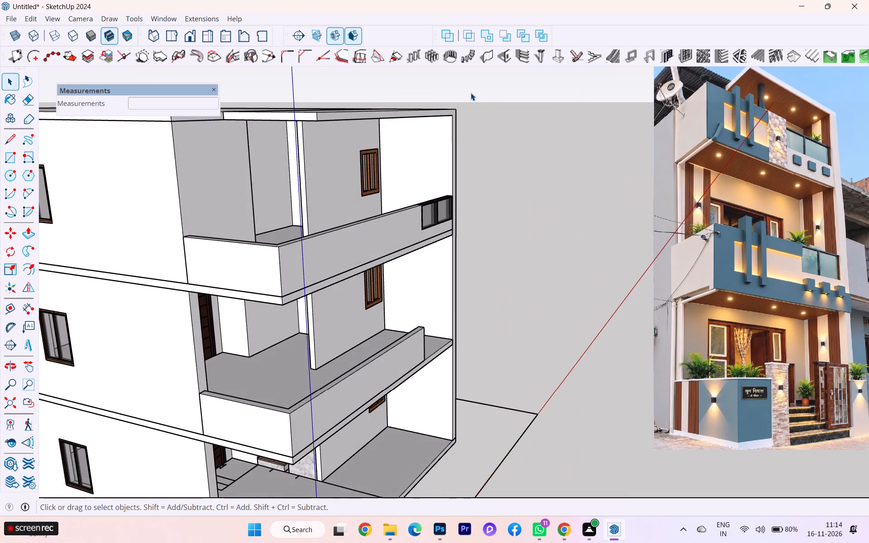
scroll(484, 84, "up", 3)
scroll(378, 153, "down", 1)
scroll(441, 158, "down", 3)
scroll(441, 158, "up", 3)
scroll(442, 158, "down", 2)
scroll(493, 151, "down", 4)
scroll(493, 151, "up", 1)
scroll(493, 151, "down", 3)
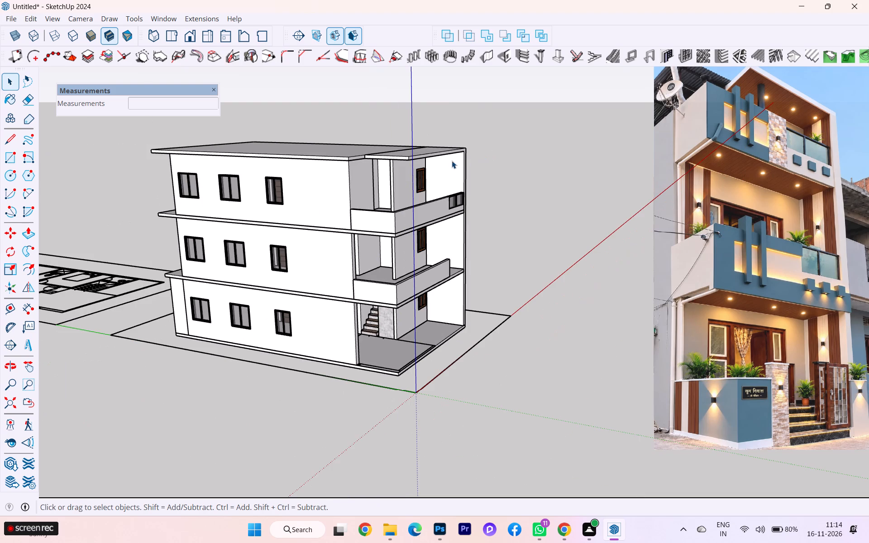
Open the top roof and side-wall frame for editing and select the recessed soffit face under the roof.
middle_click_drag(425, 158, 367, 95)
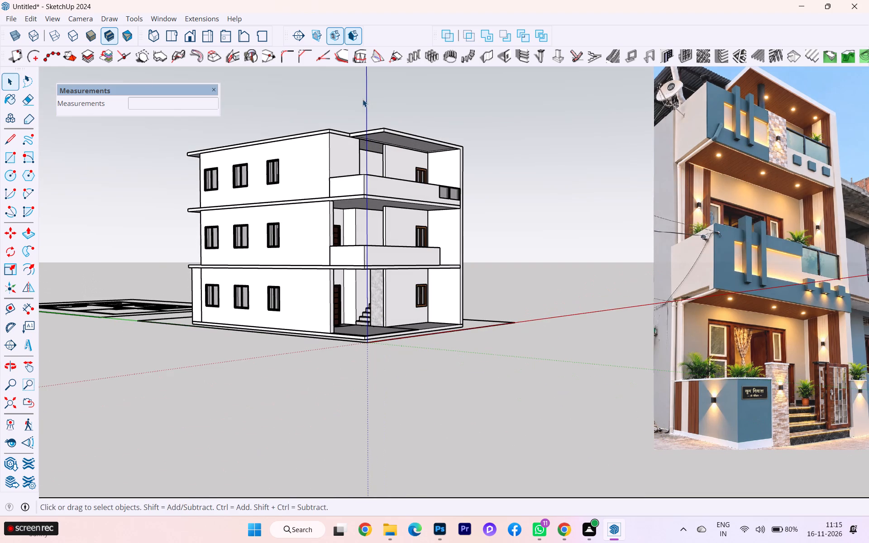
scroll(437, 143, "up", 1)
scroll(436, 143, "down", 3)
scroll(436, 143, "up", 1)
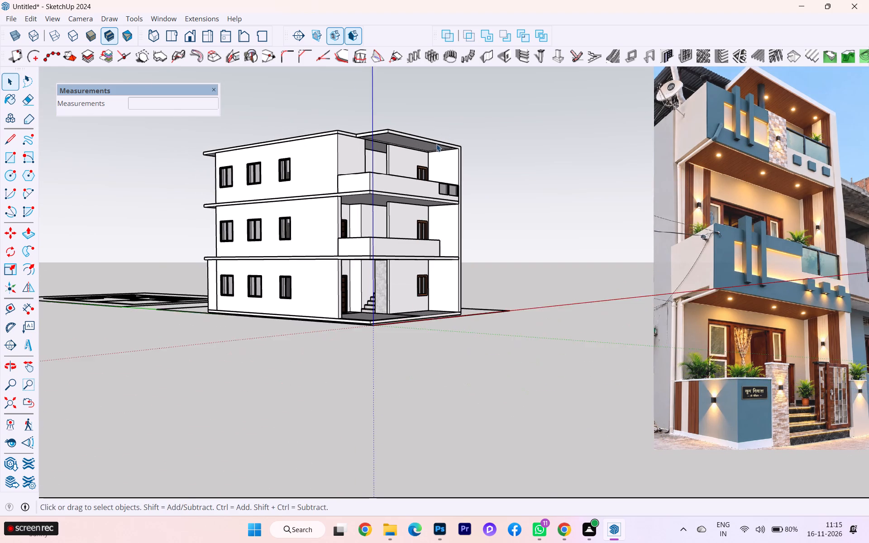
scroll(430, 144, "up", 5)
scroll(429, 143, "down", 2)
scroll(429, 143, "up", 1)
middle_click_drag(426, 141, 393, 87)
scroll(380, 125, "up", 4)
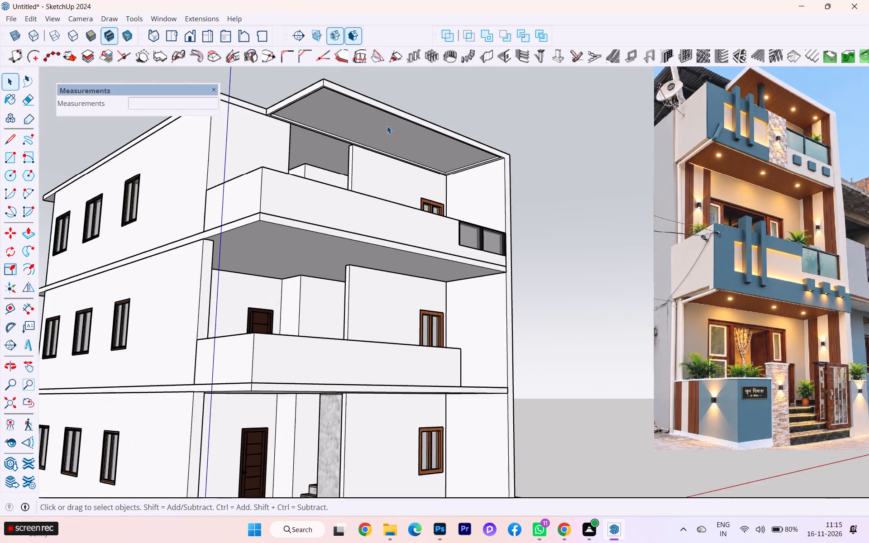
scroll(387, 126, "up", 2)
scroll(388, 126, "down", 2)
scroll(388, 126, "up", 5)
left_click(381, 140)
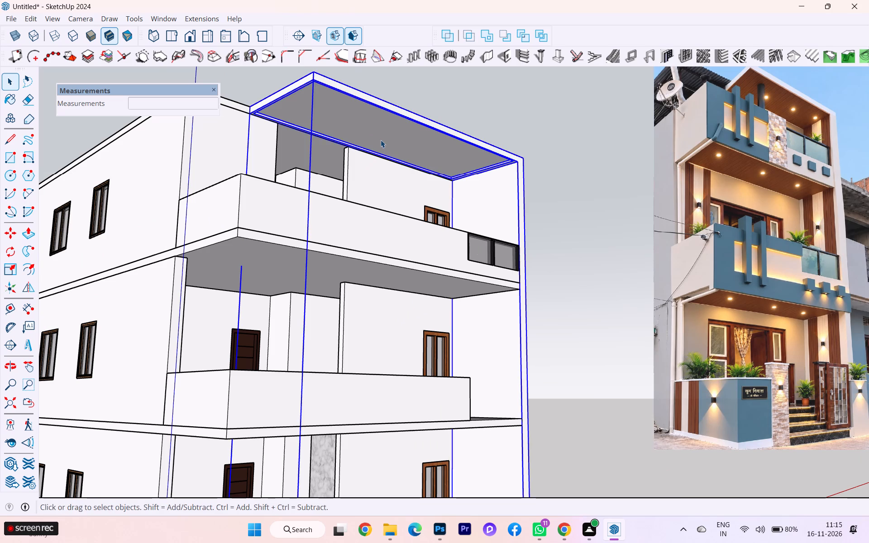
triple_click(383, 138)
left_click(383, 135)
left_click(375, 135)
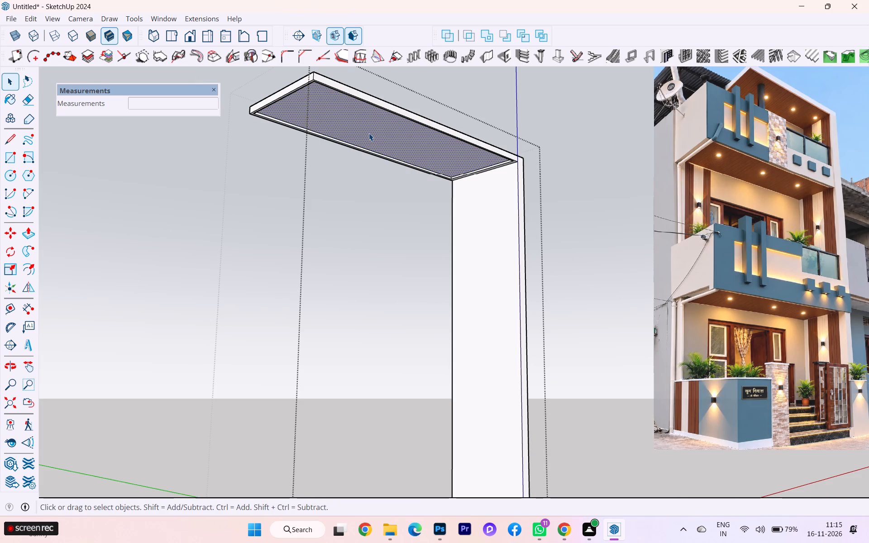
Bring up the materials library beside the model and switch it to the Wood collection.
left_click(176, 18)
left_click(198, 37)
left_click(303, 32)
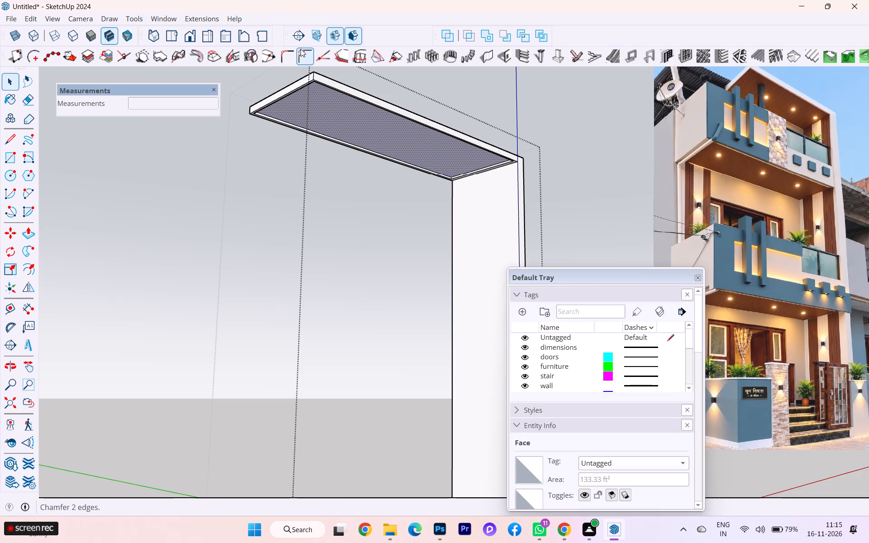
left_click_drag(575, 274, 181, 188)
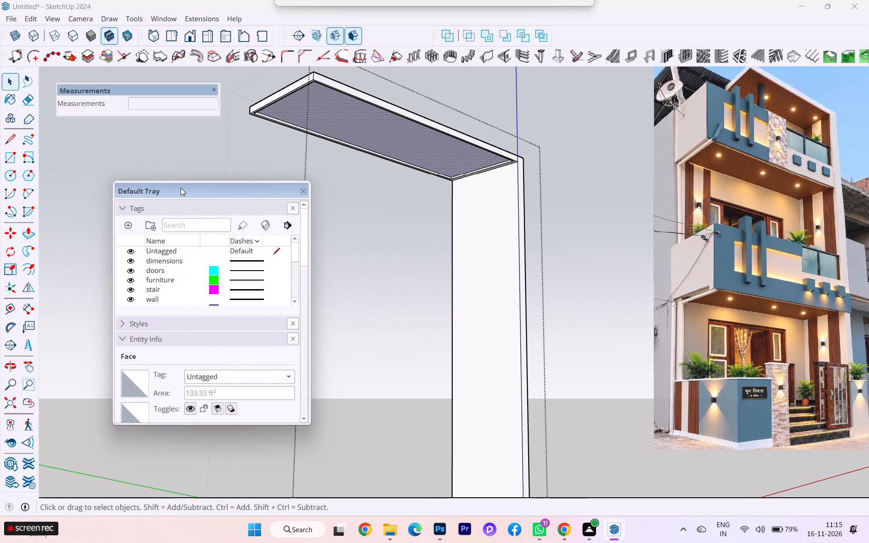
scroll(155, 342, "down", 3)
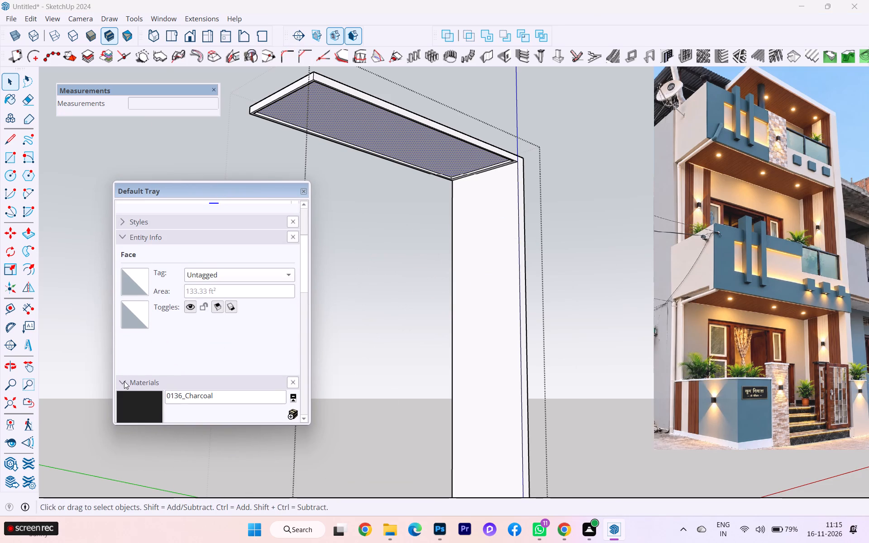
left_click(124, 381)
left_click(124, 238)
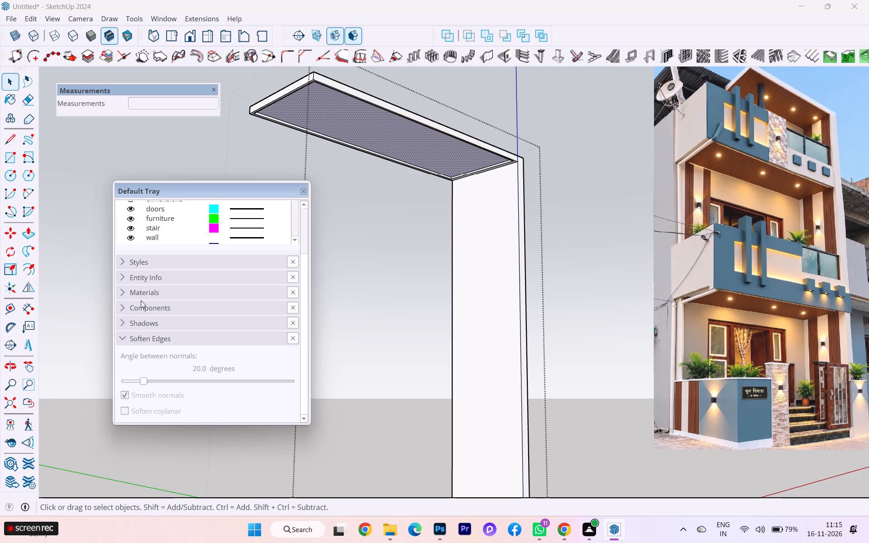
left_click(124, 296)
scroll(178, 338, "down", 3)
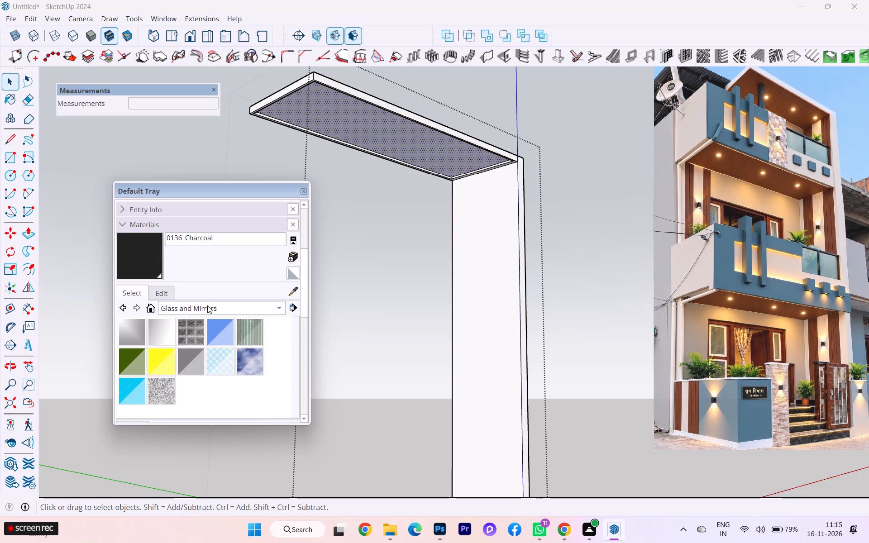
left_click(207, 305)
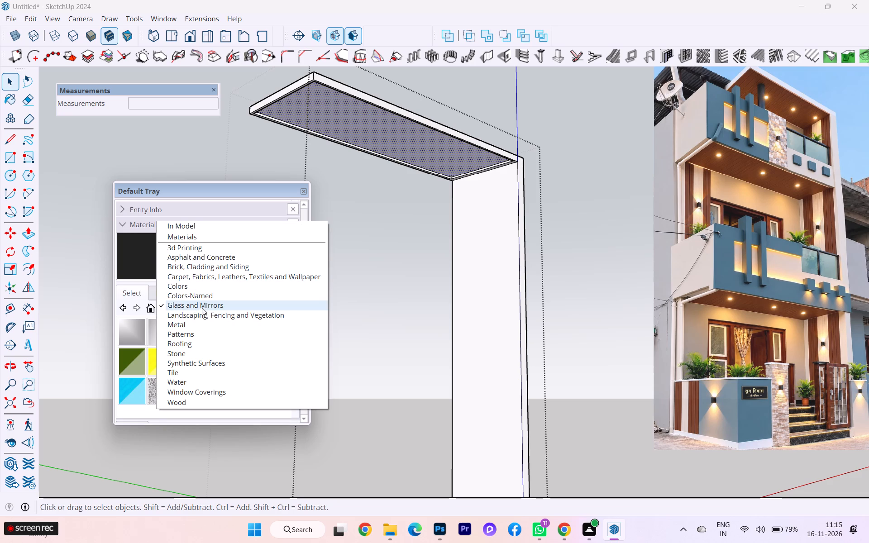
left_click(181, 331)
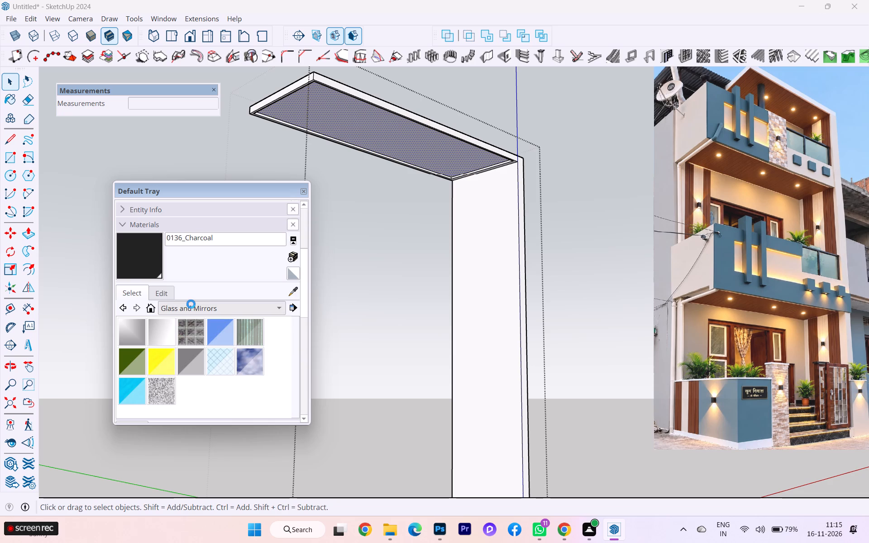
left_click(189, 307)
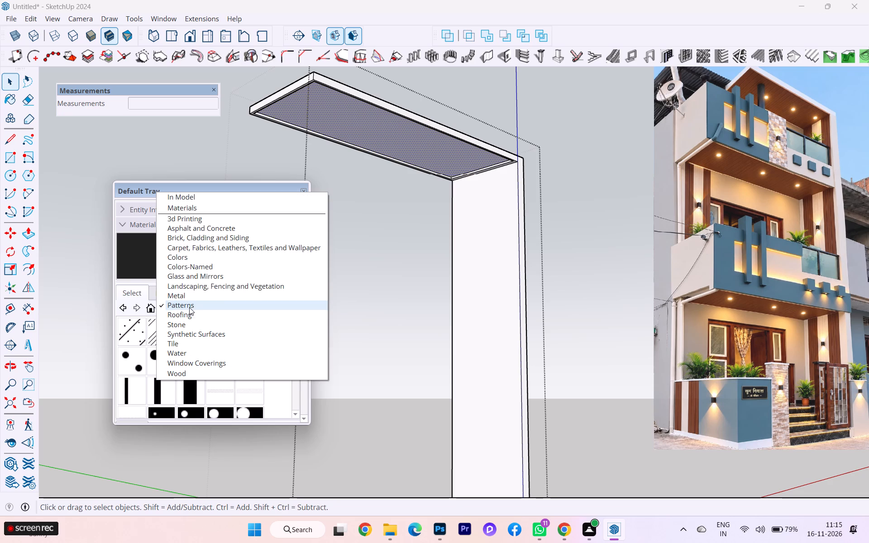
left_click(191, 295)
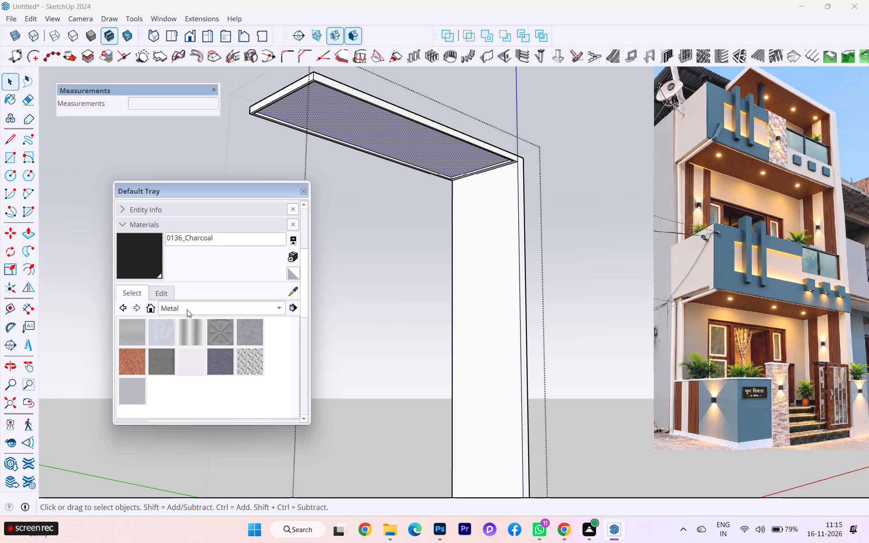
left_click(183, 310)
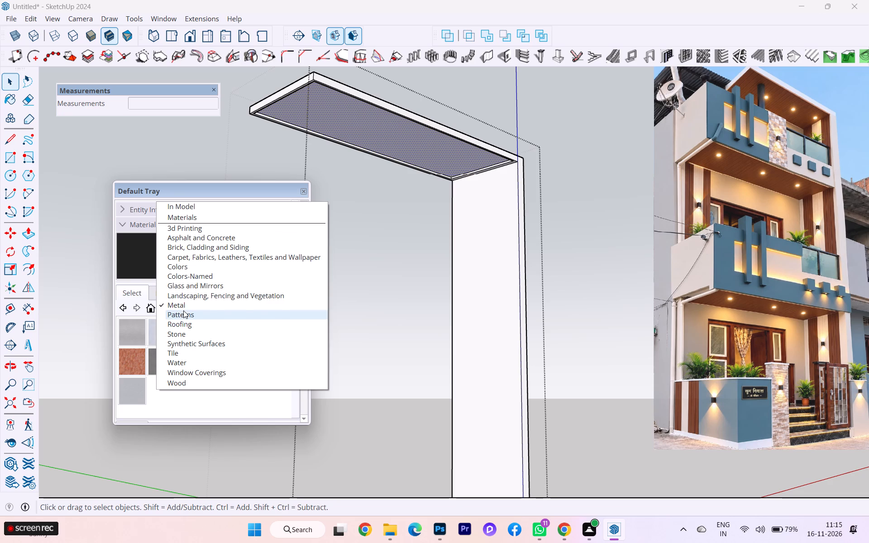
left_click(173, 274)
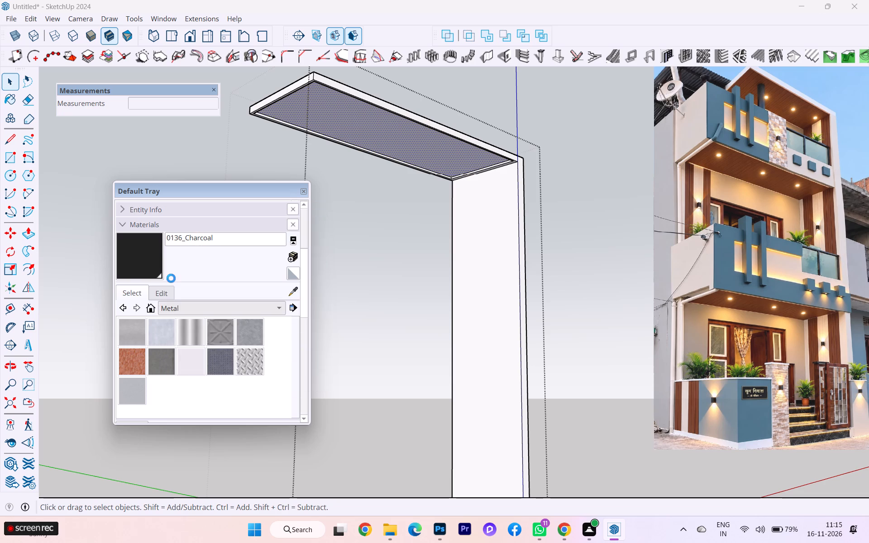
left_click(172, 303)
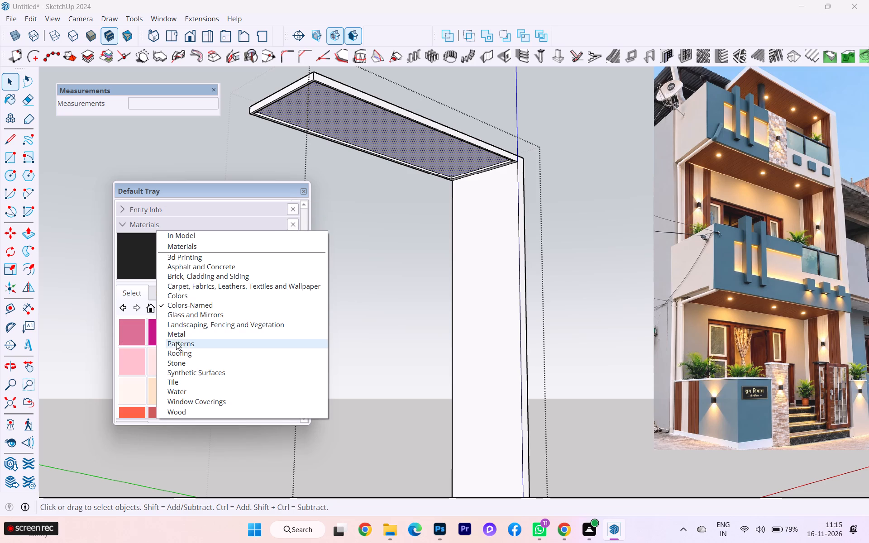
left_click(168, 414)
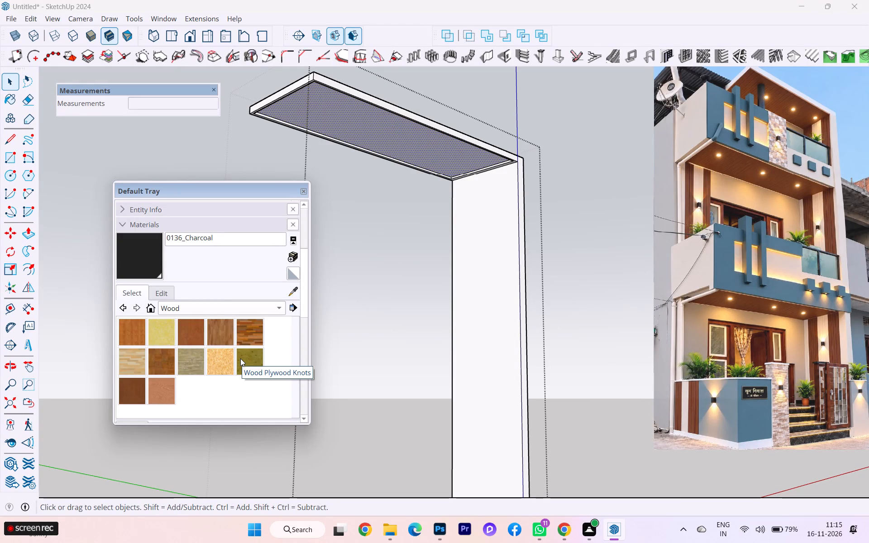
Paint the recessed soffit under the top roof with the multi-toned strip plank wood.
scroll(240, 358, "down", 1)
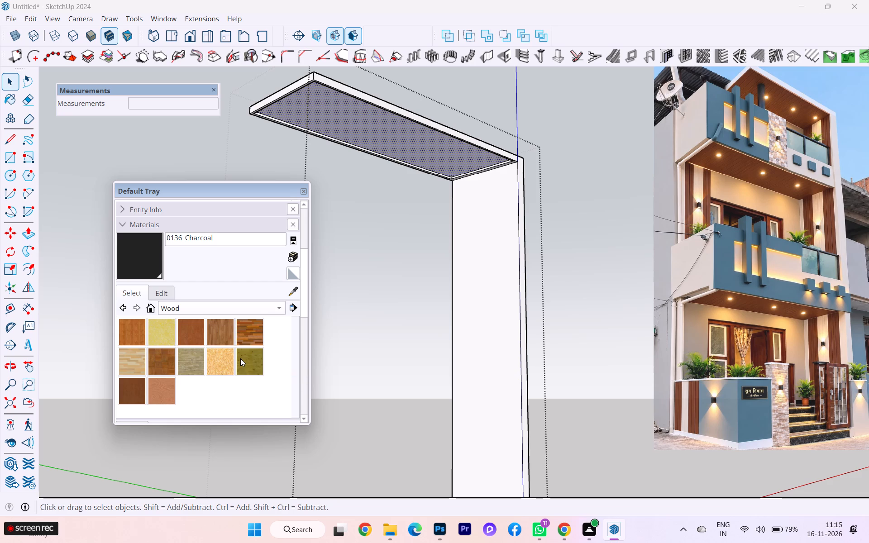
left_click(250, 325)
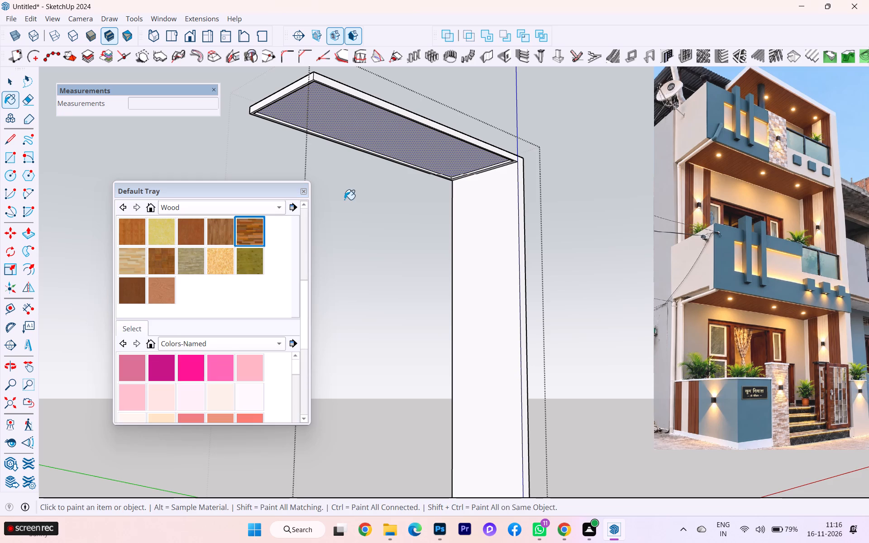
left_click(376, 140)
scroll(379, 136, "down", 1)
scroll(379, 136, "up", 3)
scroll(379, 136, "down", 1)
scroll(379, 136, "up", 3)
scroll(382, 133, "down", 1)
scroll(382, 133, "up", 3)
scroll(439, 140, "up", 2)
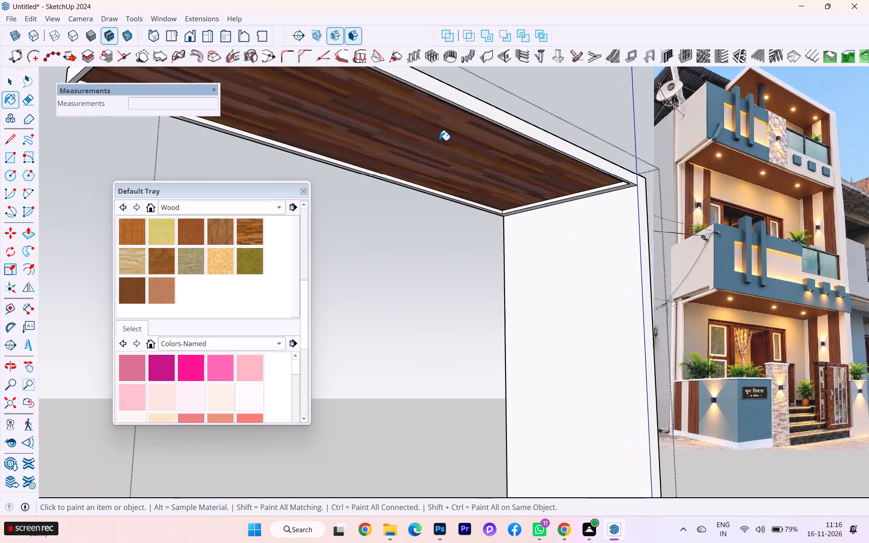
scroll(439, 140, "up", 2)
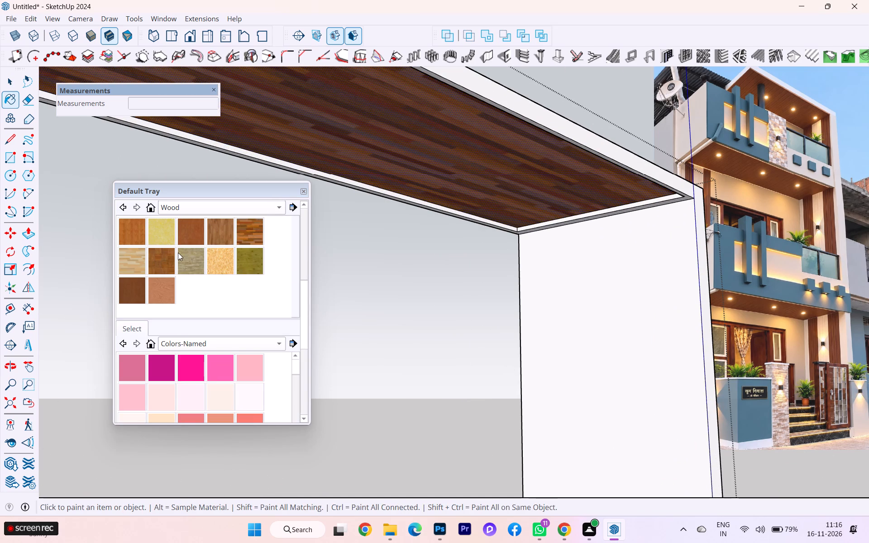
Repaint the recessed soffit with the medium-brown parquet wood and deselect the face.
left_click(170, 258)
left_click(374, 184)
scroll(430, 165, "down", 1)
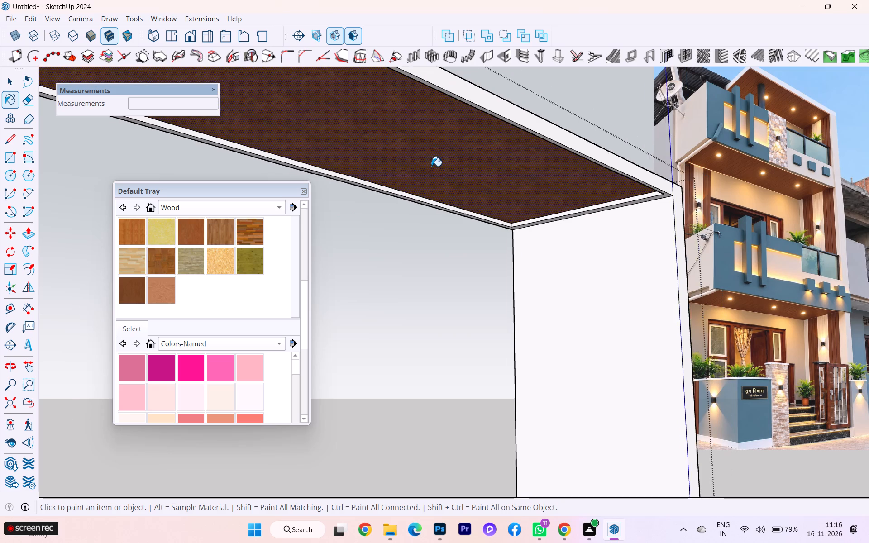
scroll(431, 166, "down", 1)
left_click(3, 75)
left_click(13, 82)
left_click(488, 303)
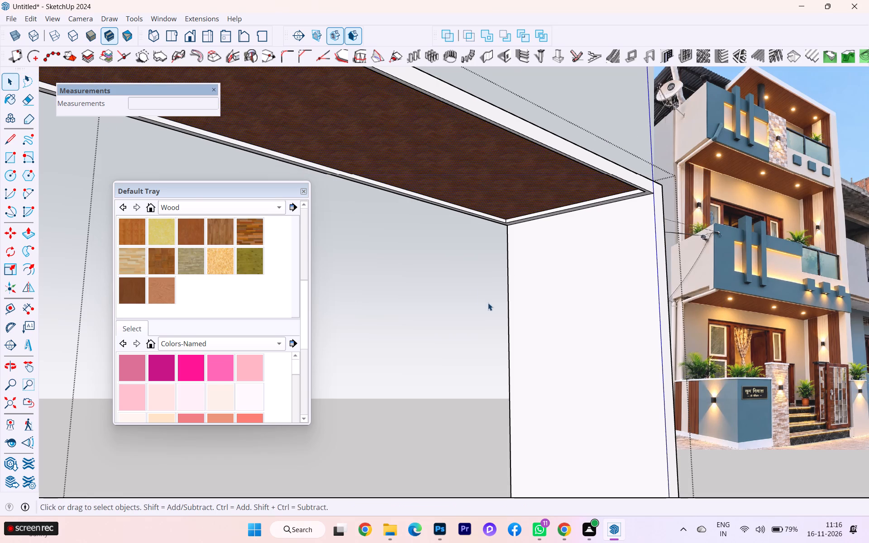
Examine the parquet texture's scale and direction on the soffit close up and from below.
scroll(412, 153, "up", 3)
scroll(412, 153, "down", 1)
scroll(412, 153, "up", 8)
scroll(490, 155, "up", 2)
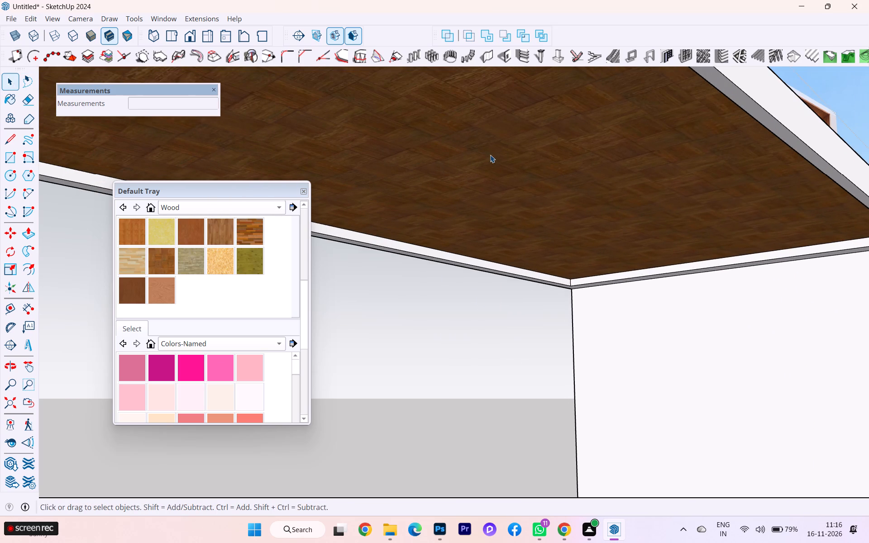
scroll(492, 157, "down", 9)
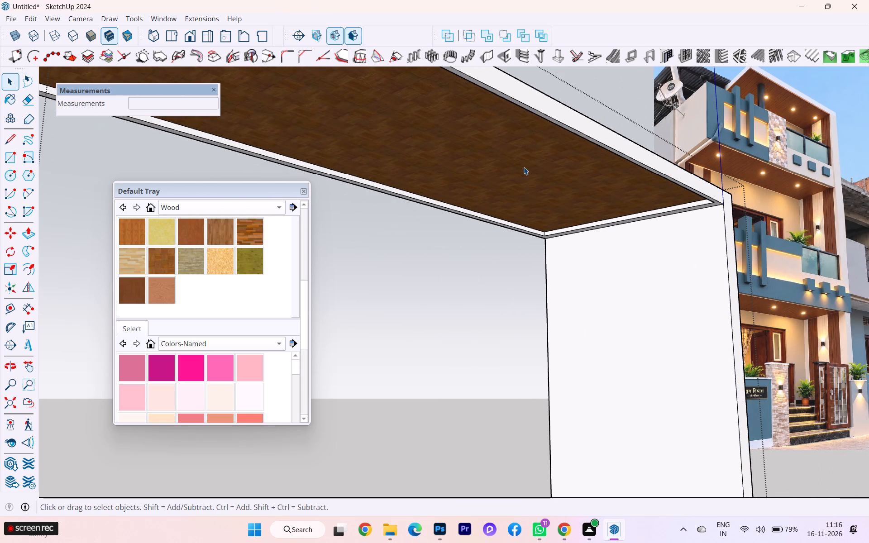
middle_click_drag(428, 159, 320, 86)
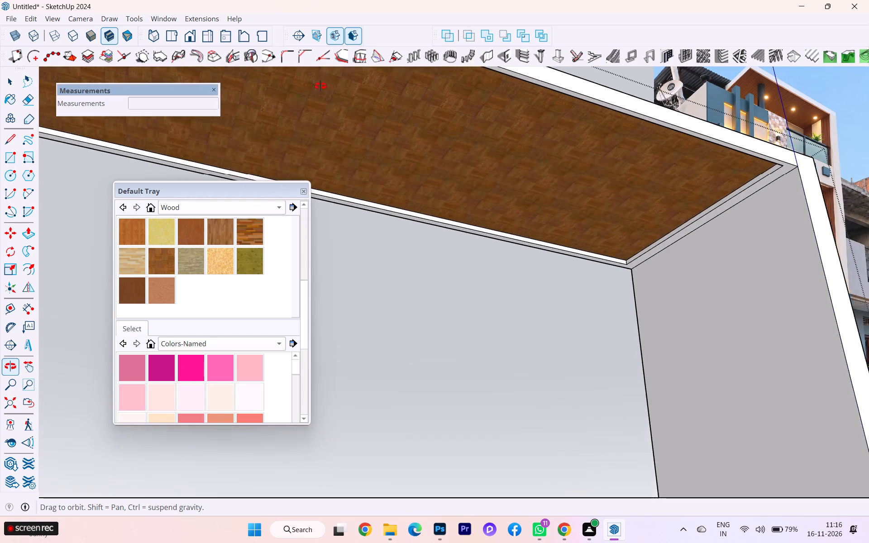
middle_click_drag(320, 86, 315, 75)
scroll(395, 192, "up", 3)
scroll(396, 193, "down", 3)
scroll(409, 188, "up", 1)
scroll(409, 187, "down", 1)
middle_click_drag(416, 144, 411, 96)
scroll(411, 96, "up", 1)
scroll(392, 110, "down", 1)
scroll(390, 112, "up", 4)
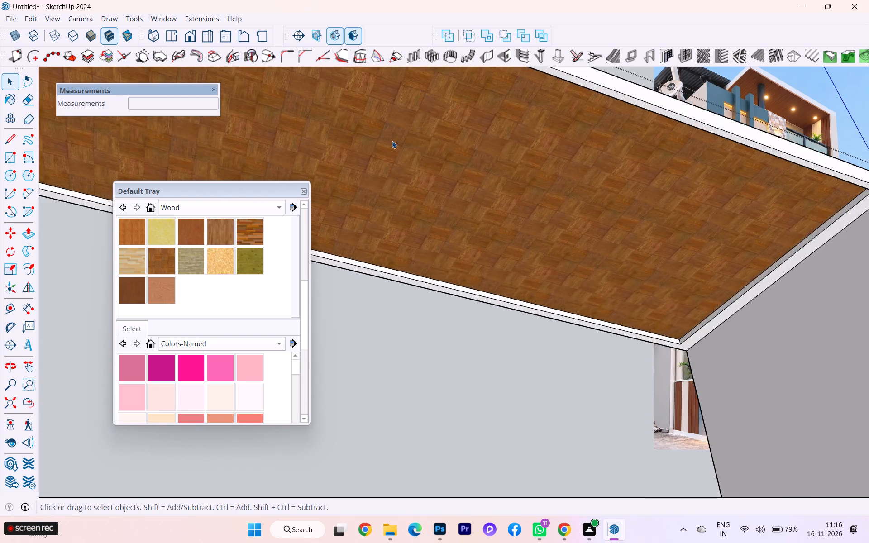
scroll(392, 141, "up", 2)
scroll(394, 148, "down", 4)
scroll(394, 148, "up", 5)
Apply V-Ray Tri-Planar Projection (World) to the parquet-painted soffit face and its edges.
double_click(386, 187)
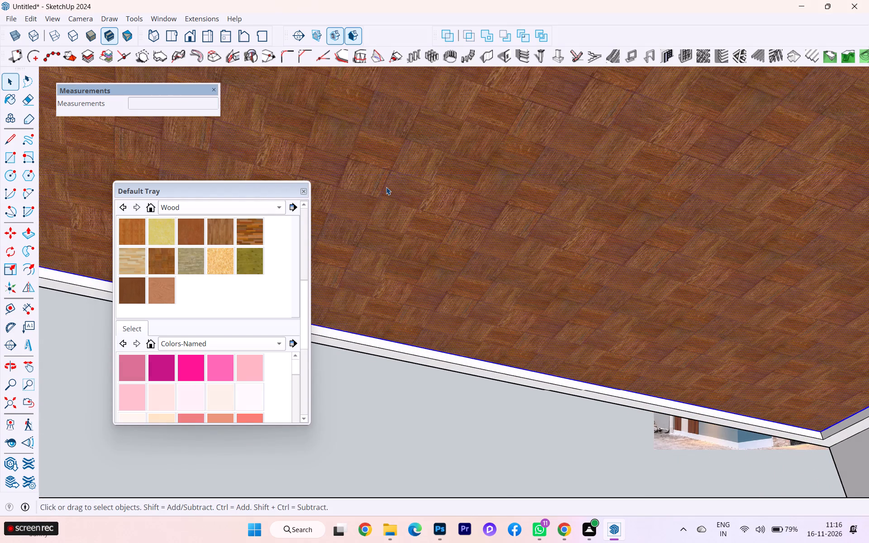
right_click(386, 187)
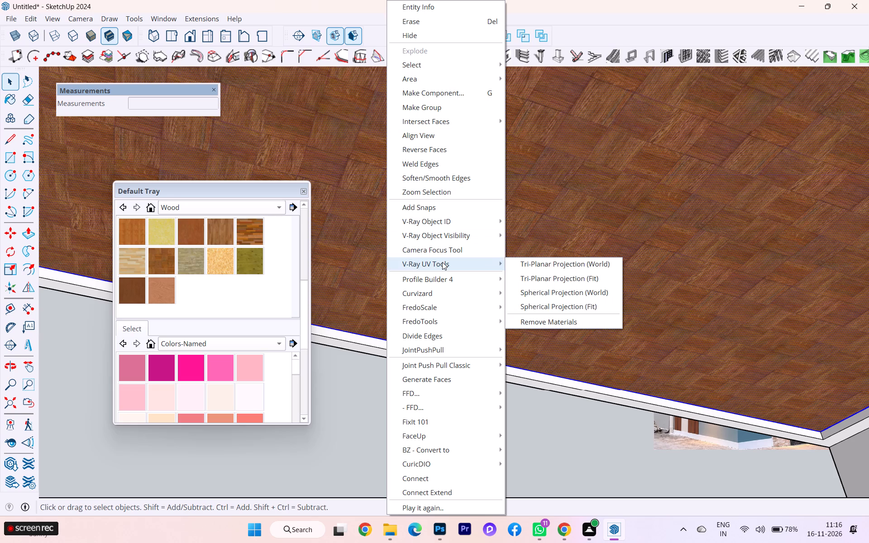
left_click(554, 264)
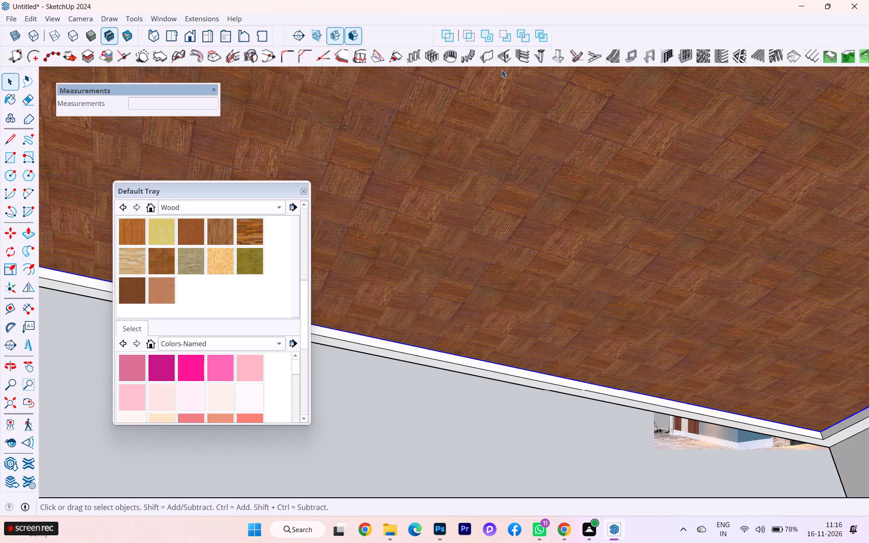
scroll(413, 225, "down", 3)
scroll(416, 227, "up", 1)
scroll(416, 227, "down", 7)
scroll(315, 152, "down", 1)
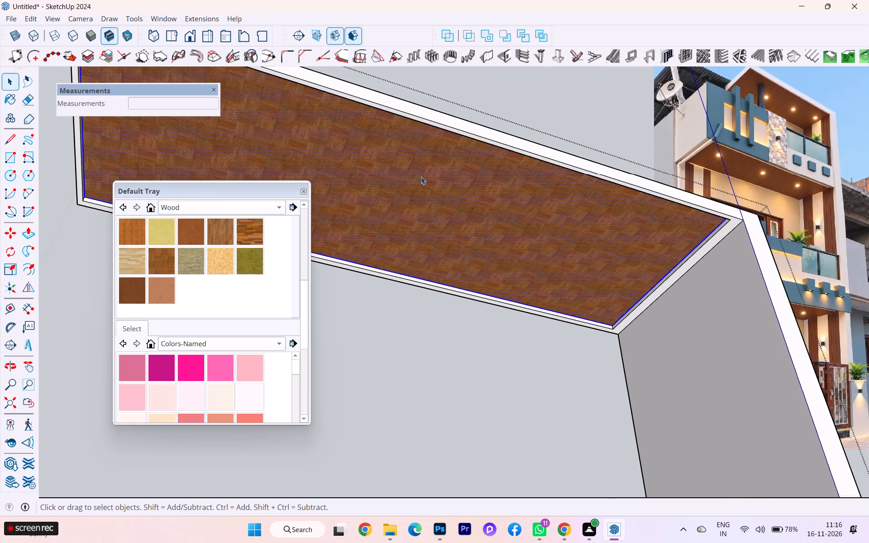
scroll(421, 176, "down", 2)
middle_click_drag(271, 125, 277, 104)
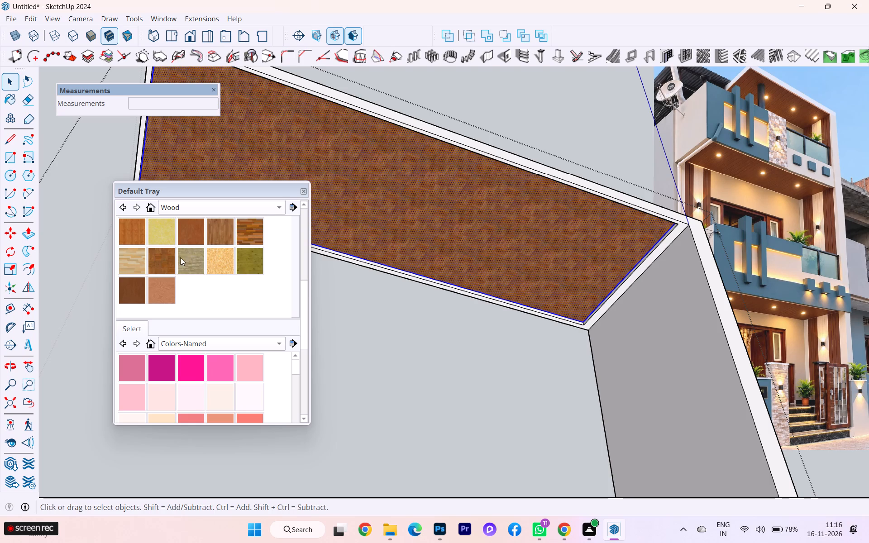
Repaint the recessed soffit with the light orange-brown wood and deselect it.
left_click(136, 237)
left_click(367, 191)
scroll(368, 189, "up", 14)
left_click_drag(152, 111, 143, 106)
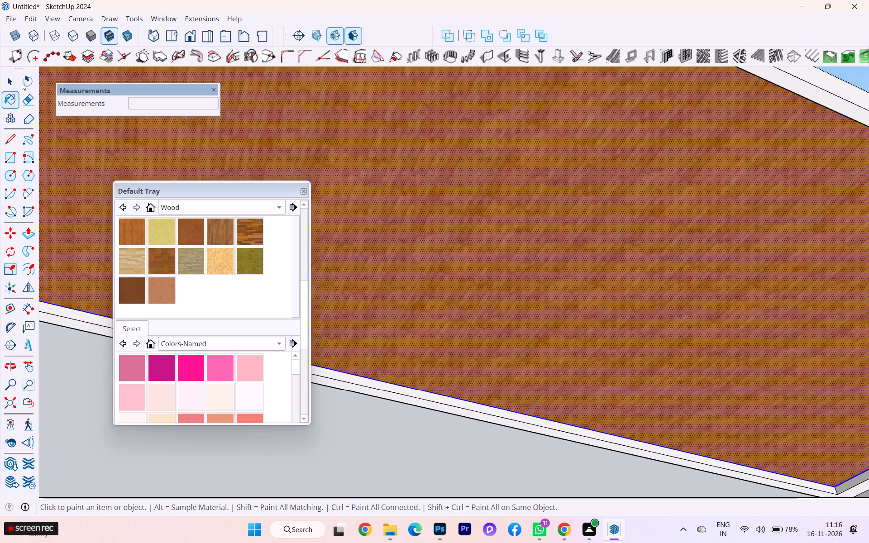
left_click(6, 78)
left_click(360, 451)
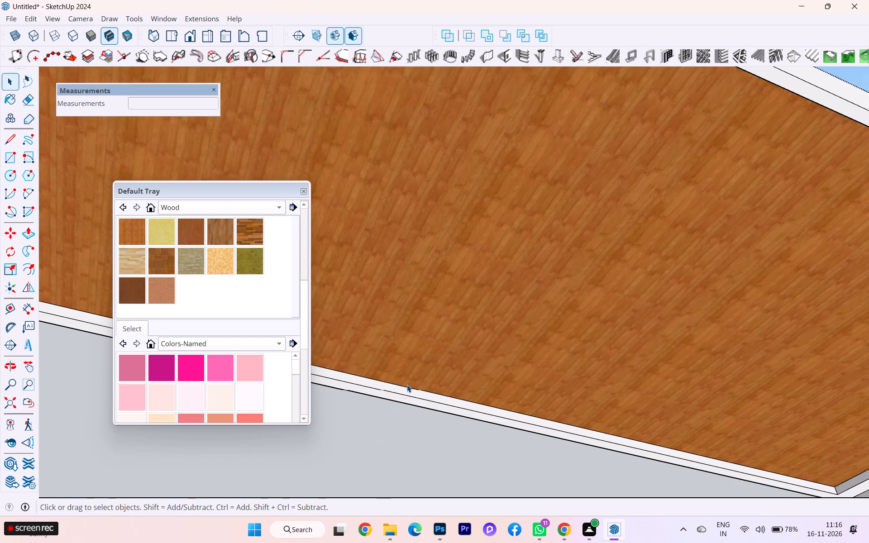
Select the recessed soffit face and repaint it with the plain reddish-brown wood.
scroll(396, 370, "down", 3)
scroll(396, 370, "up", 2)
scroll(396, 370, "down", 2)
scroll(392, 375, "up", 1)
scroll(392, 375, "down", 2)
scroll(392, 375, "up", 1)
scroll(392, 375, "down", 12)
middle_click_drag(420, 381, 424, 398)
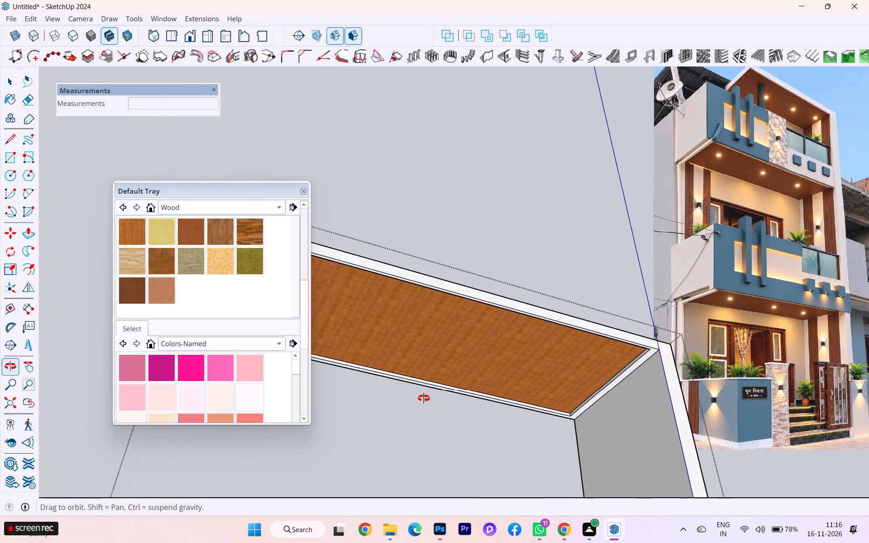
middle_click_drag(424, 398, 527, 428)
left_click(406, 334)
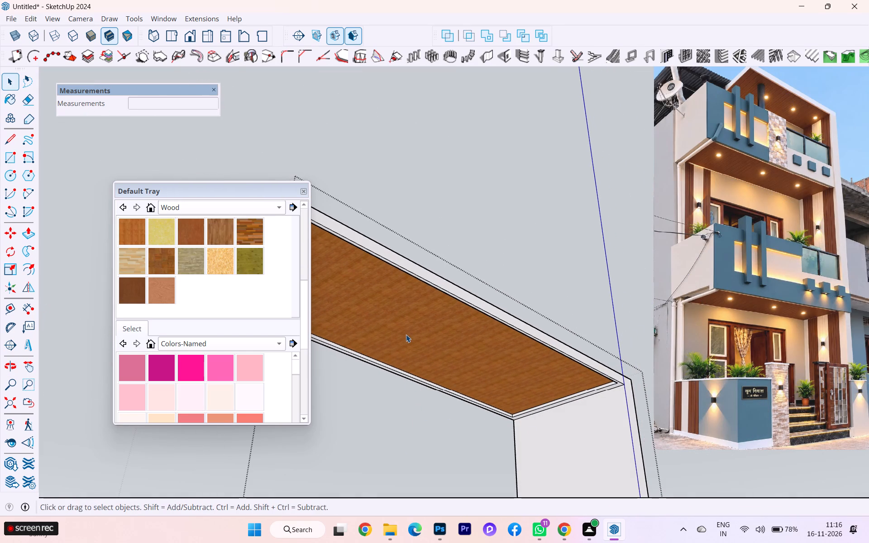
scroll(202, 239, "up", 3)
left_click(195, 230)
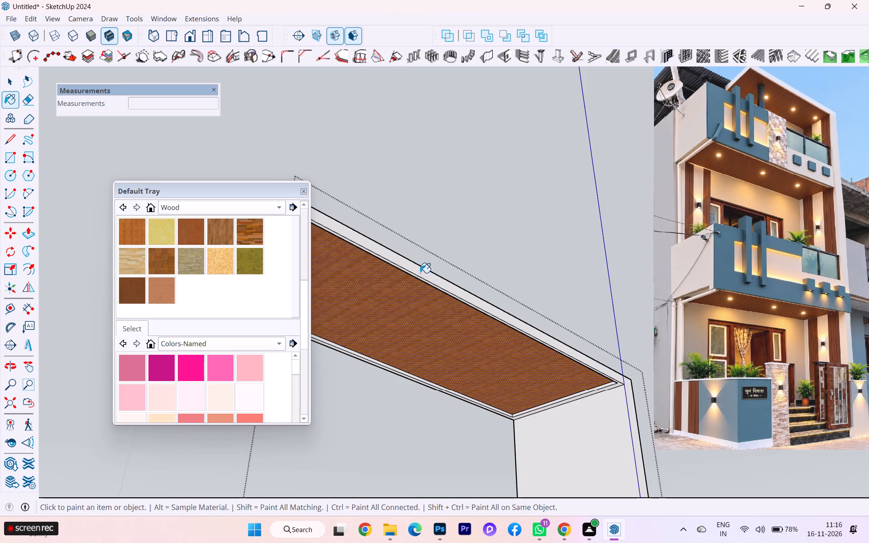
left_click(419, 310)
scroll(418, 312, "up", 1)
scroll(418, 312, "down", 1)
scroll(418, 312, "up", 12)
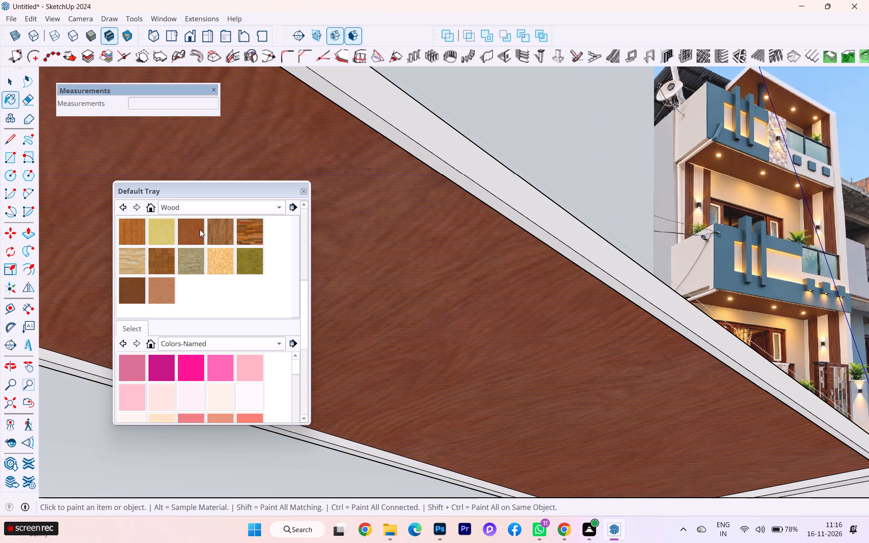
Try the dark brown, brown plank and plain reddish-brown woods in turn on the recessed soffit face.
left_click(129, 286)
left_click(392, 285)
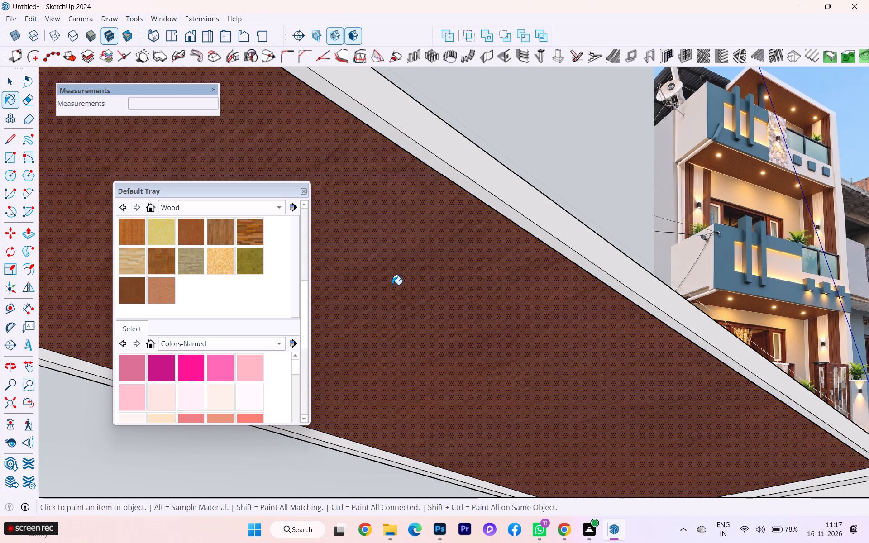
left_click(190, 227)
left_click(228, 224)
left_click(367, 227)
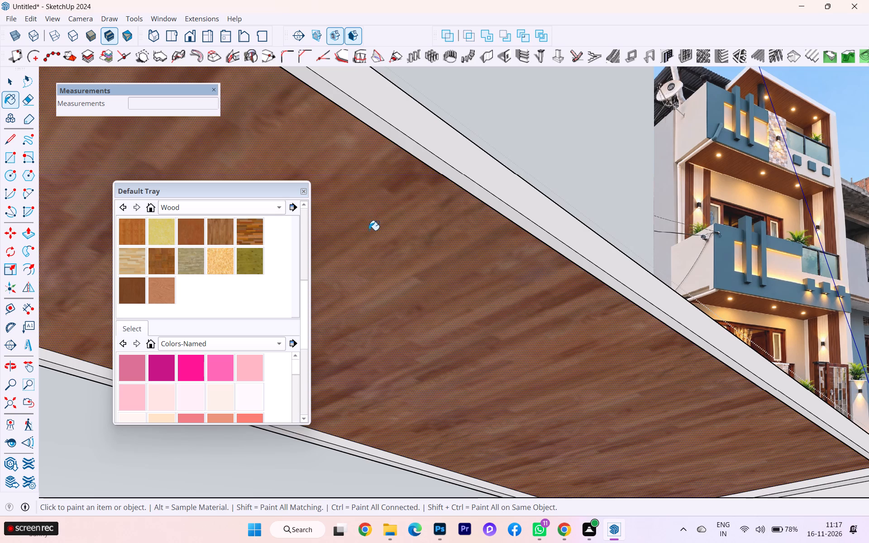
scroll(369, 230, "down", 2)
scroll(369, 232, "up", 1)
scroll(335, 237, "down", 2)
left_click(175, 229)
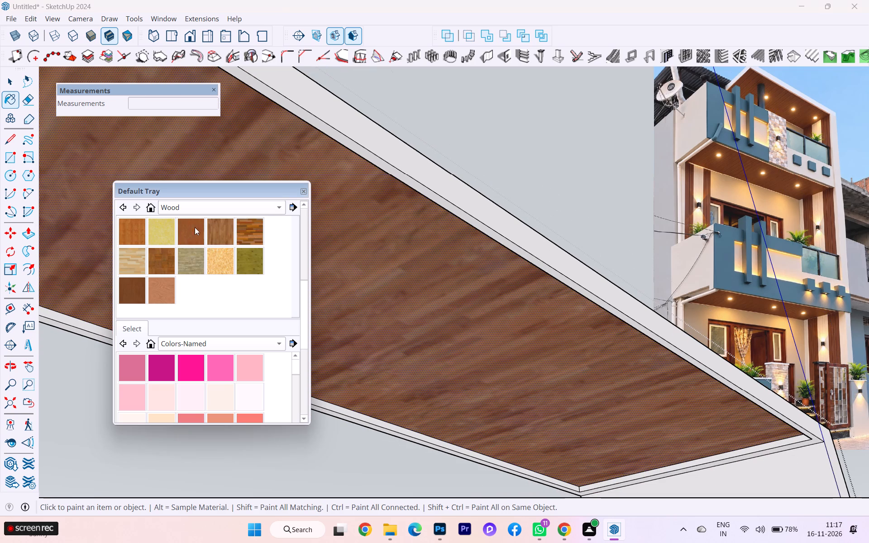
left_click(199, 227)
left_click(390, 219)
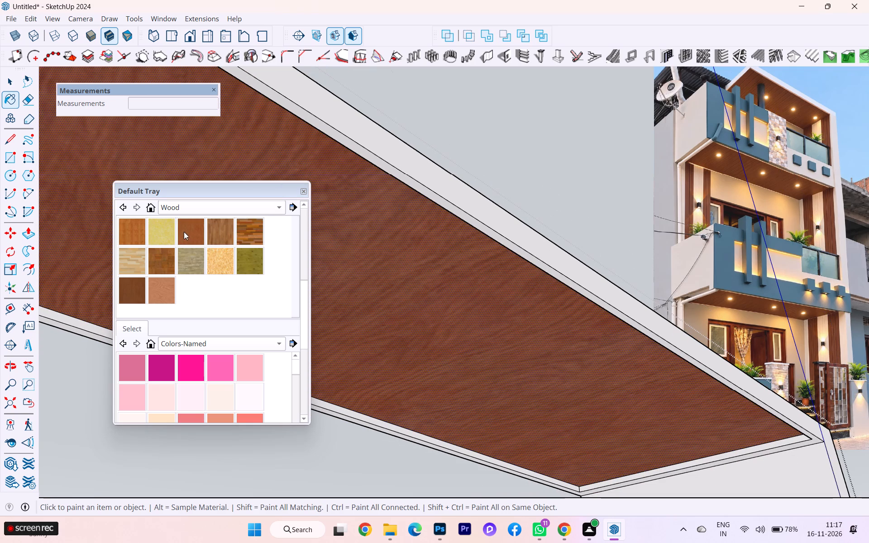
Repaint the recessed soffit face with the orange-brown wood, the first swatch in the visible Wood set, and check it from below.
left_click(122, 235)
left_click(394, 244)
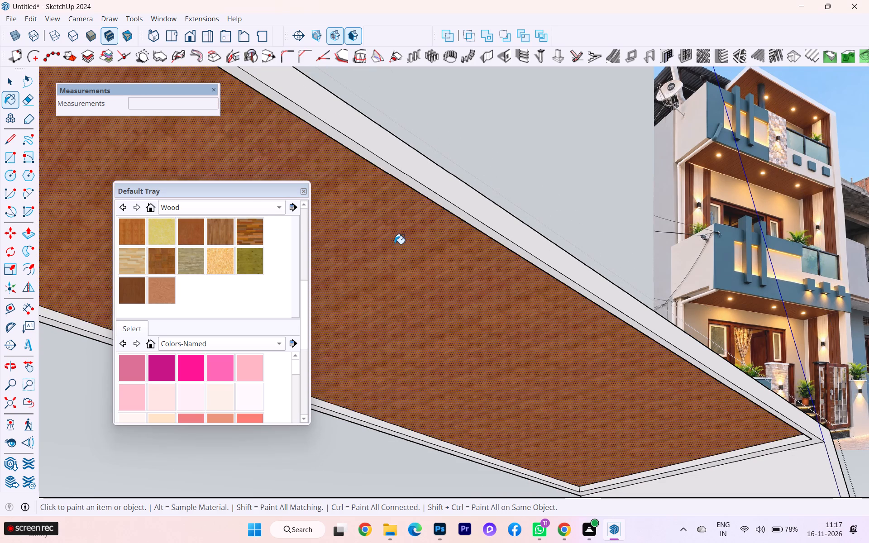
scroll(394, 244, "down", 4)
middle_click_drag(296, 248, 189, 244)
scroll(422, 241, "down", 1)
middle_click_drag(397, 243, 328, 241)
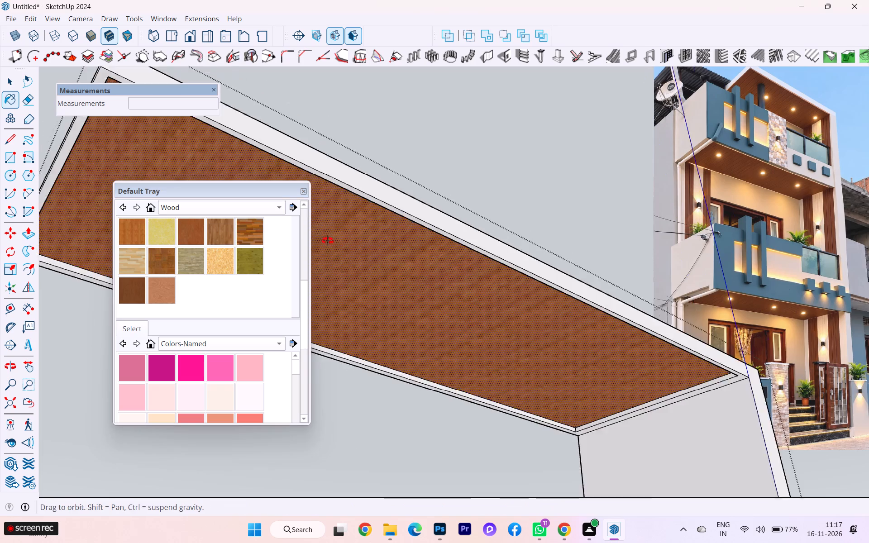
middle_click_drag(328, 241, 220, 234)
scroll(316, 233, "up", 1)
scroll(459, 253, "down", 3)
scroll(510, 276, "down", 2)
scroll(511, 276, "up", 1)
scroll(511, 277, "down", 4)
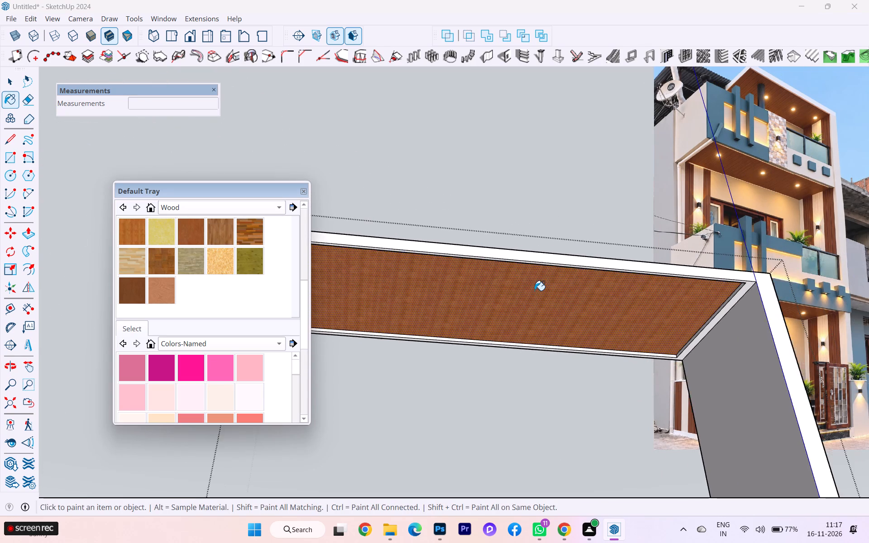
scroll(535, 291, "down", 4)
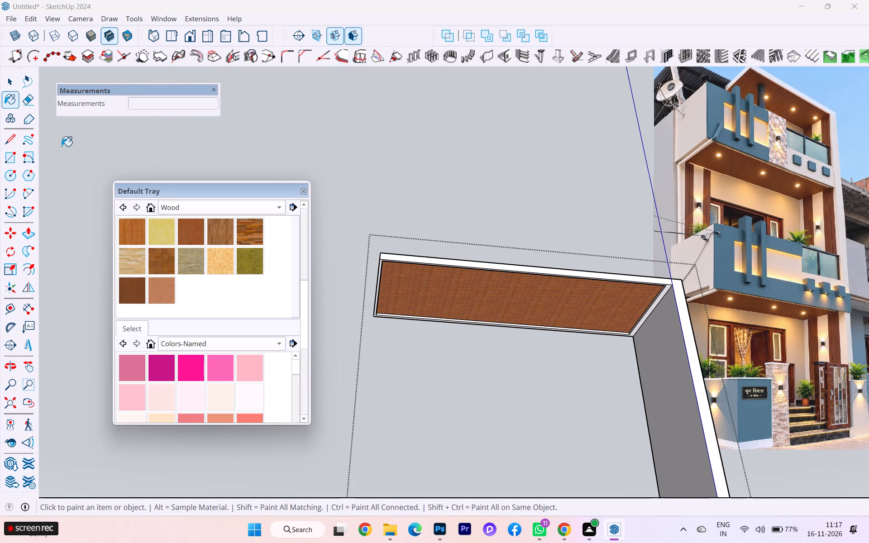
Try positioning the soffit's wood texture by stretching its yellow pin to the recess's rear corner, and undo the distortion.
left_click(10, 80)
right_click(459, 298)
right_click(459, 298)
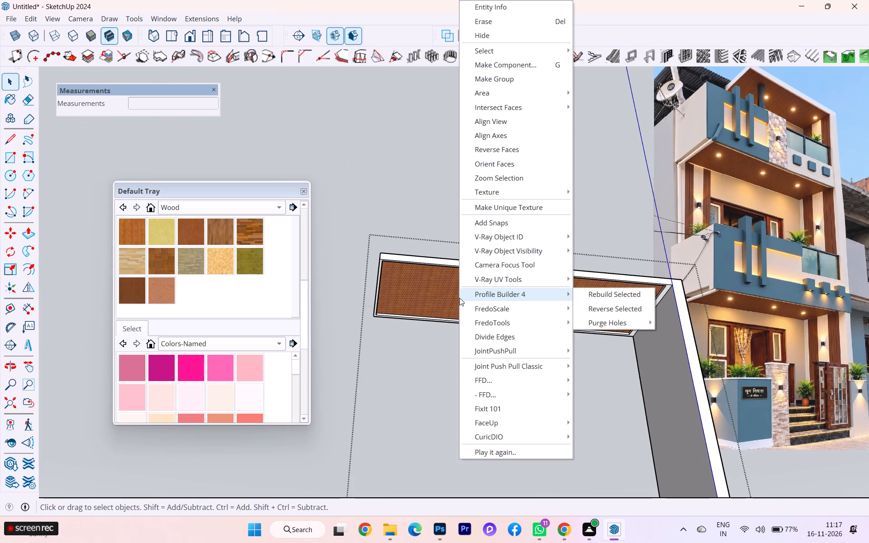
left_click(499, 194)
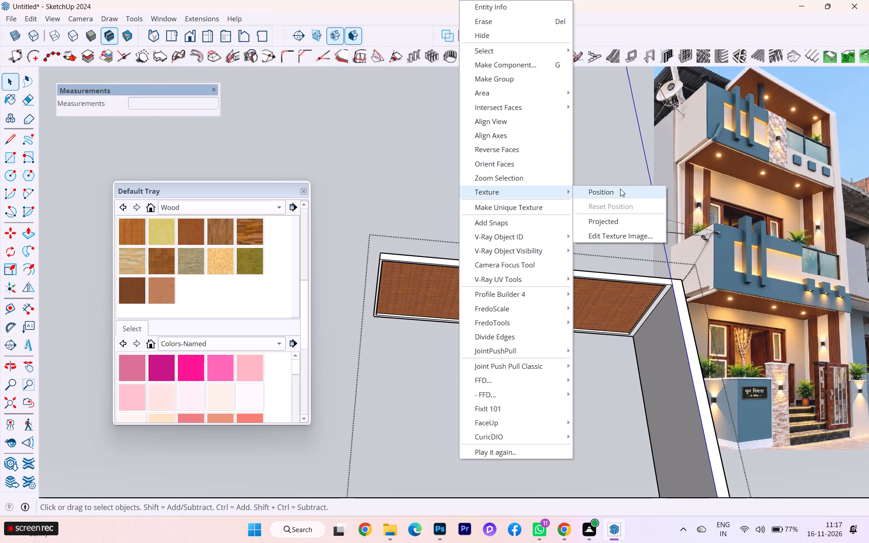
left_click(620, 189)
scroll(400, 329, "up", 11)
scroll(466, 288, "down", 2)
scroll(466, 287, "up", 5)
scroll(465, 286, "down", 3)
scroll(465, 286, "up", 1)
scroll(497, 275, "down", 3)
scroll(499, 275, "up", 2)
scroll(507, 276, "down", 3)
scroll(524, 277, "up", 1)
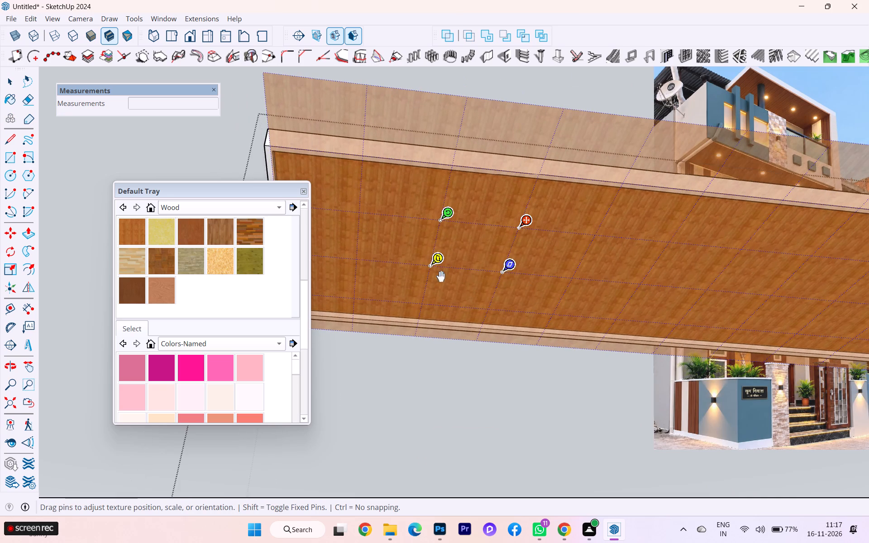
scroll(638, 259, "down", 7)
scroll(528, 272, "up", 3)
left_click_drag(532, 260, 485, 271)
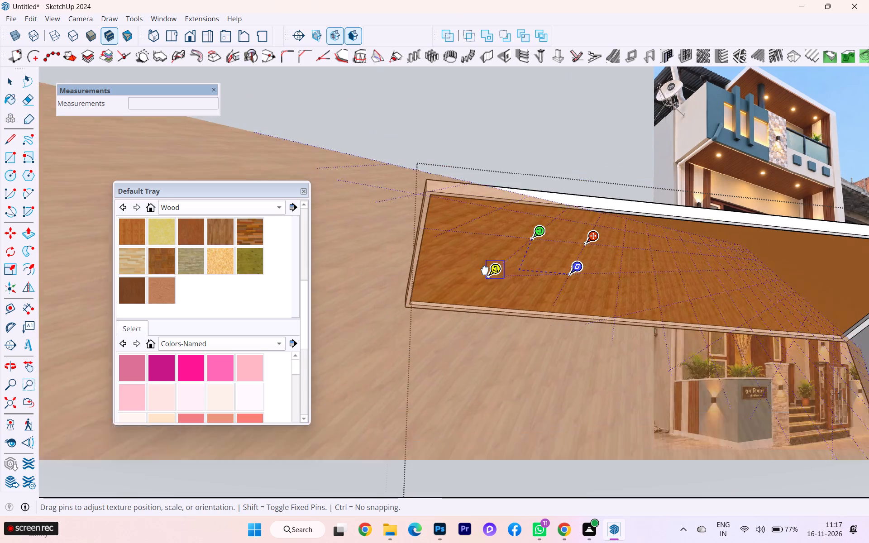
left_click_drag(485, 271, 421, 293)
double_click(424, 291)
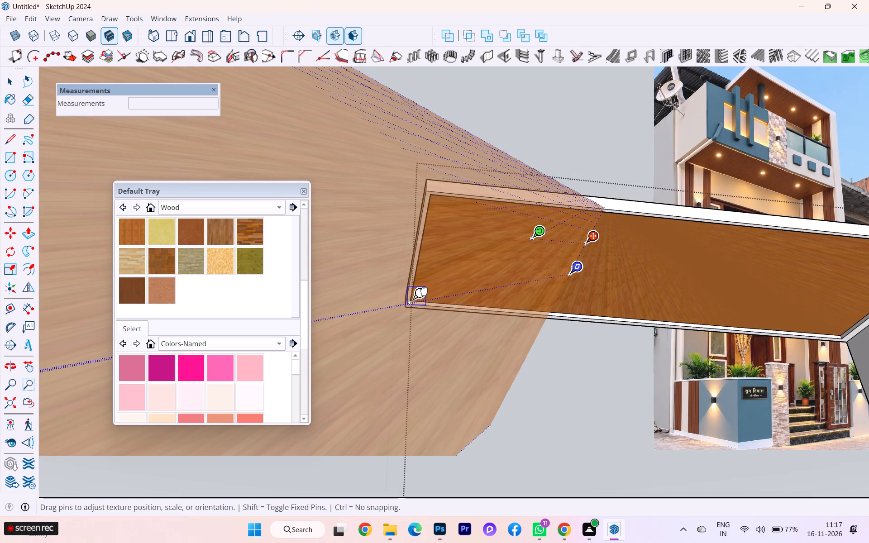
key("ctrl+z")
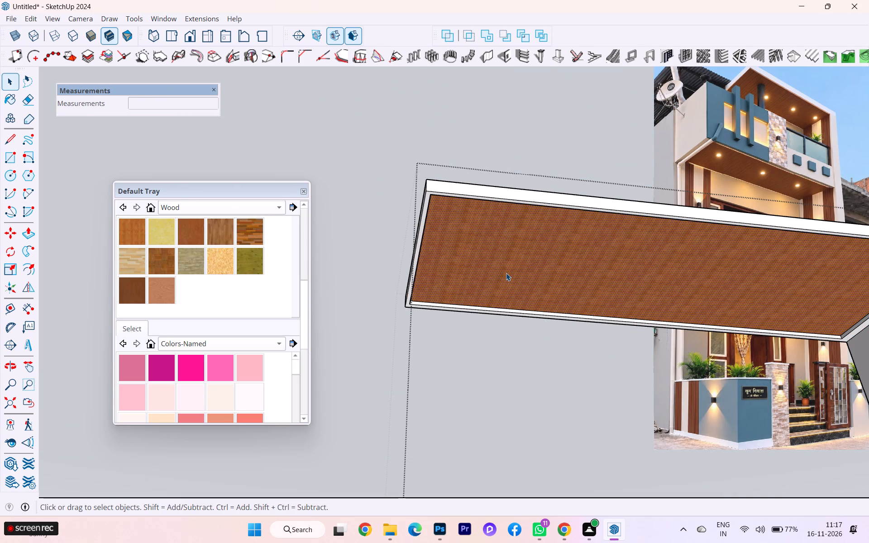
Start positioning the soffit's wood texture and move its red origin pin to the recess's front inner corner.
right_click(506, 273)
left_click(535, 190)
left_click(646, 190)
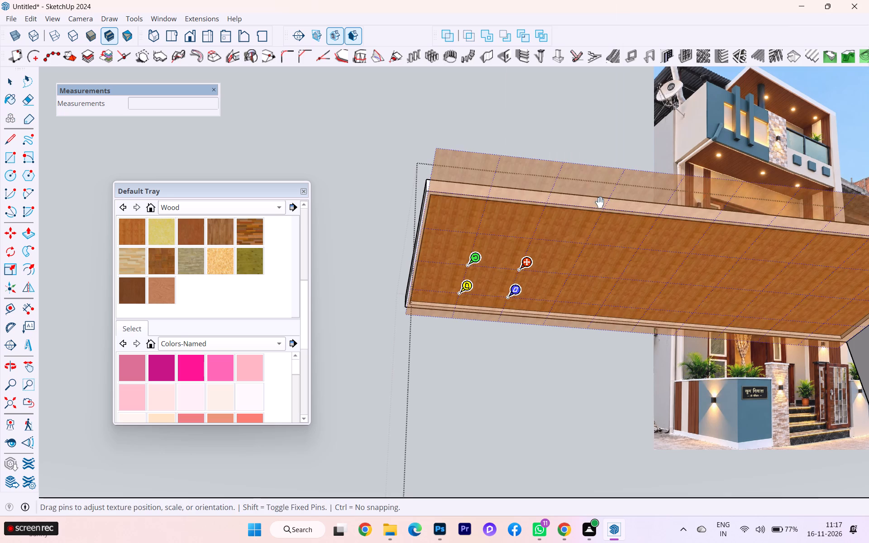
scroll(501, 246, "up", 1)
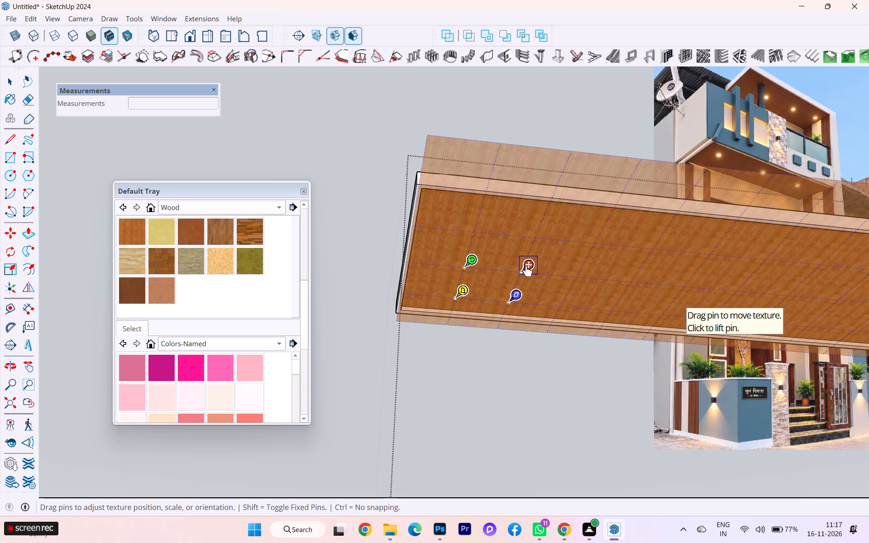
left_click_drag(528, 272, 423, 183)
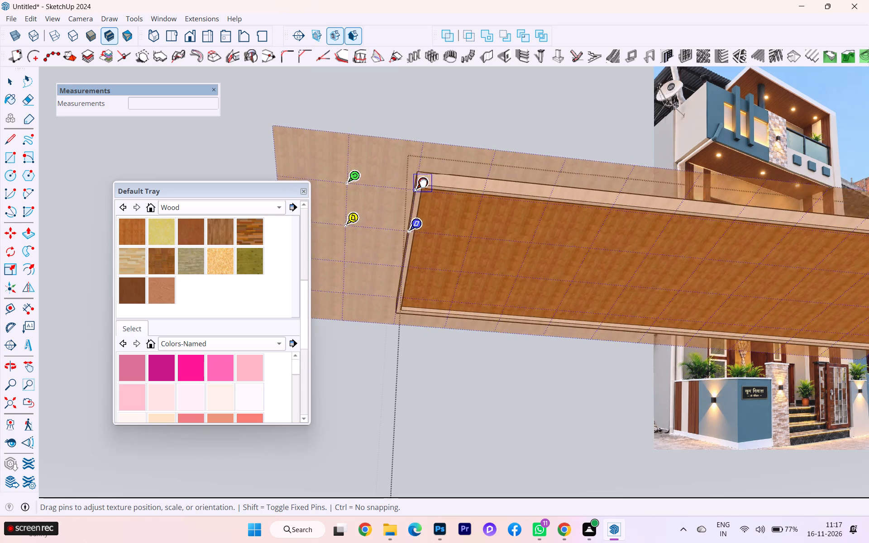
left_click_drag(423, 183, 430, 188)
scroll(424, 224, "up", 2)
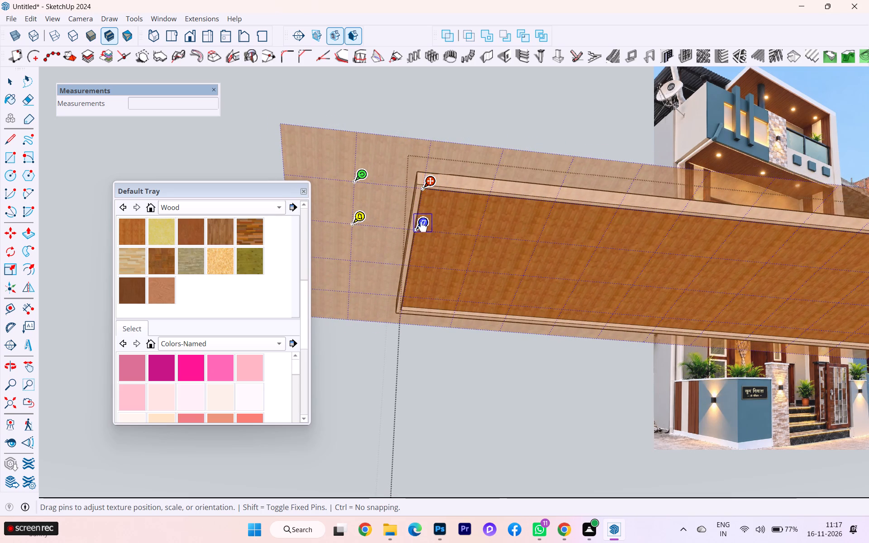
Rotate the soffit texture half a turn about the red pin so the green pin lies along the recess's front edge.
scroll(423, 228, "up", 4)
left_click_drag(306, 143, 306, 142)
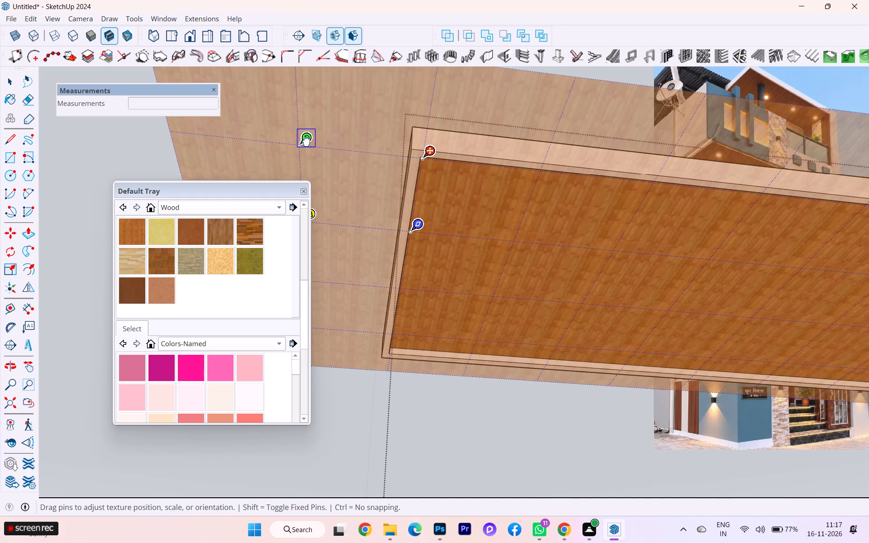
left_click_drag(306, 142, 315, 152)
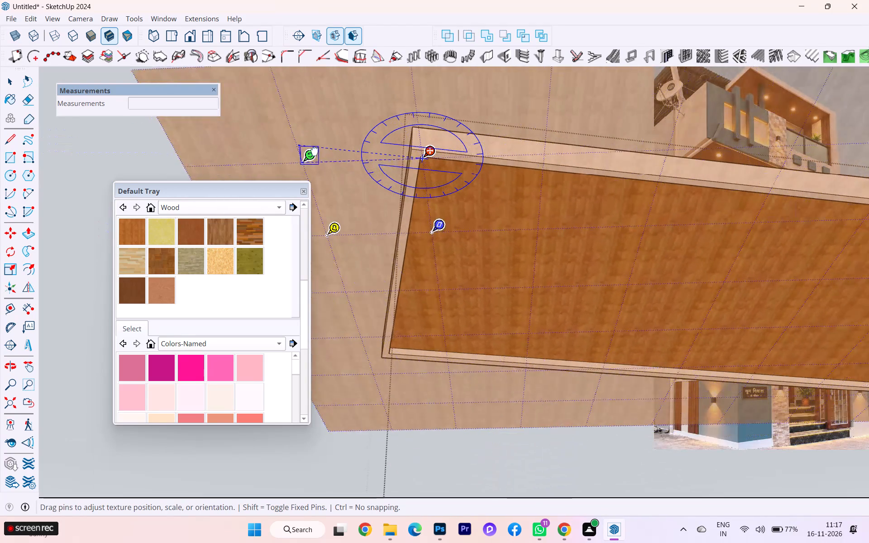
left_click_drag(315, 152, 497, 165)
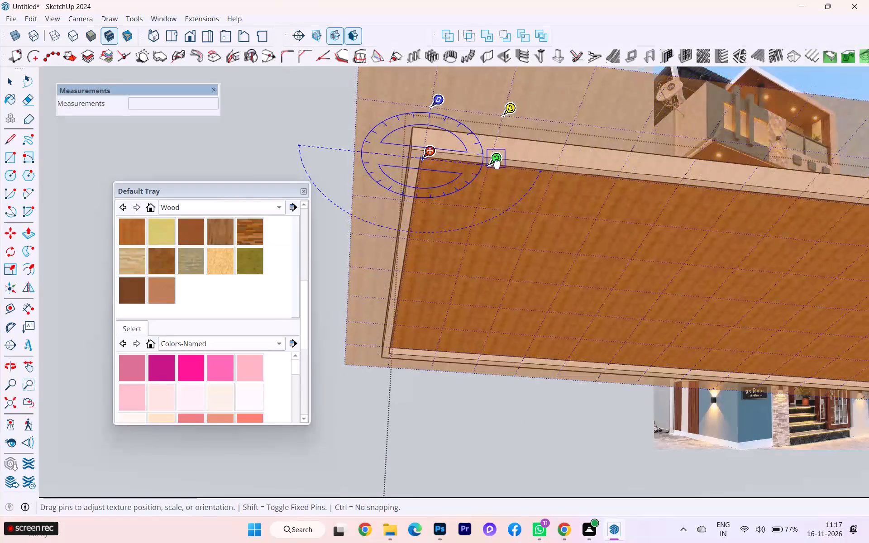
left_click_drag(497, 165, 530, 168)
Enlarge the soffit's wood texture to roughly twice its size with the green pin, keeping it aligned to the recess's front edge.
scroll(530, 167, "up", 6)
scroll(530, 167, "down", 1)
scroll(530, 167, "up", 2)
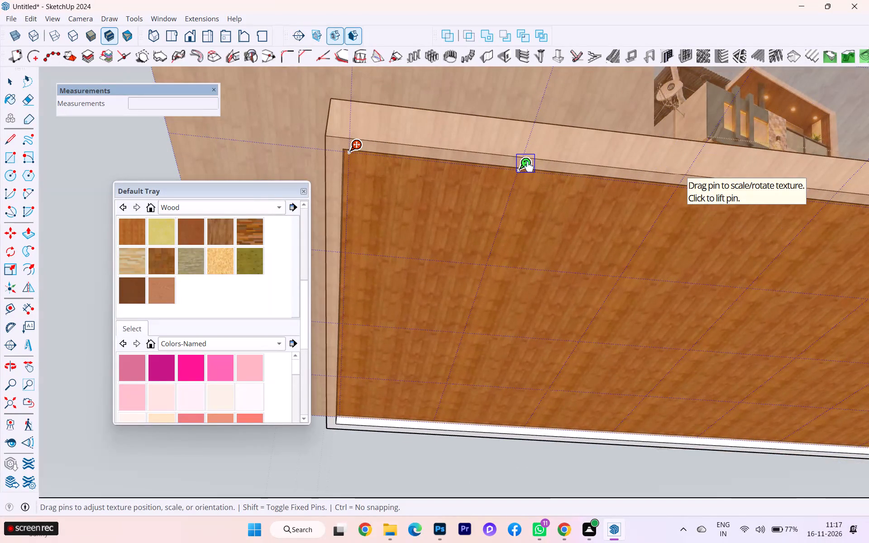
left_click_drag(530, 167, 433, 159)
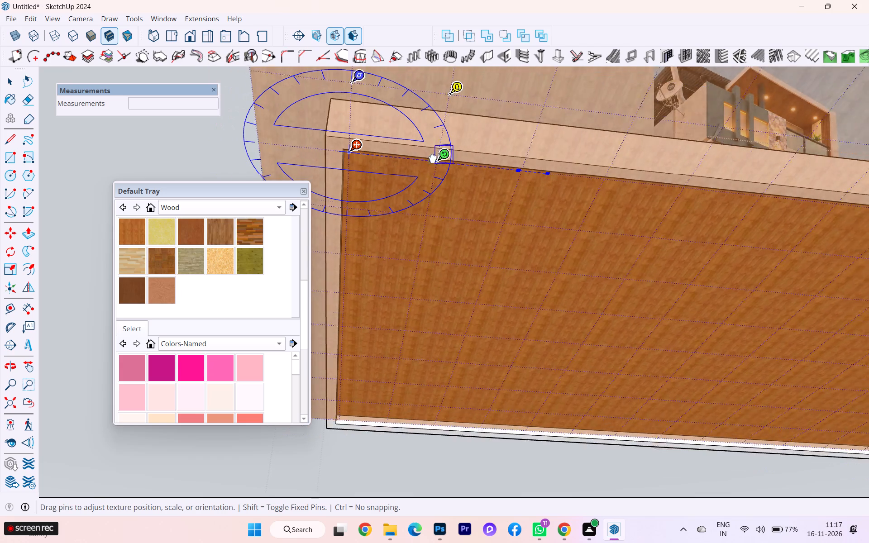
left_click_drag(433, 159, 550, 155)
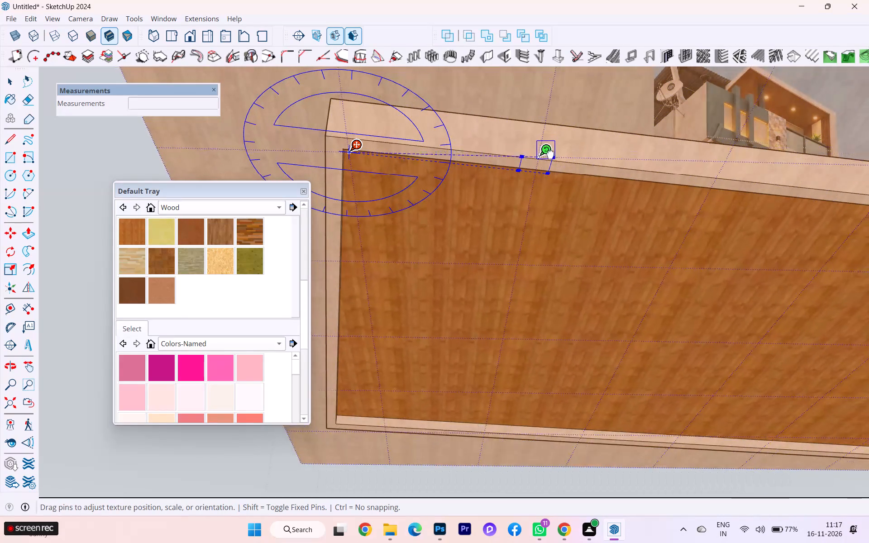
left_click_drag(550, 155, 568, 171)
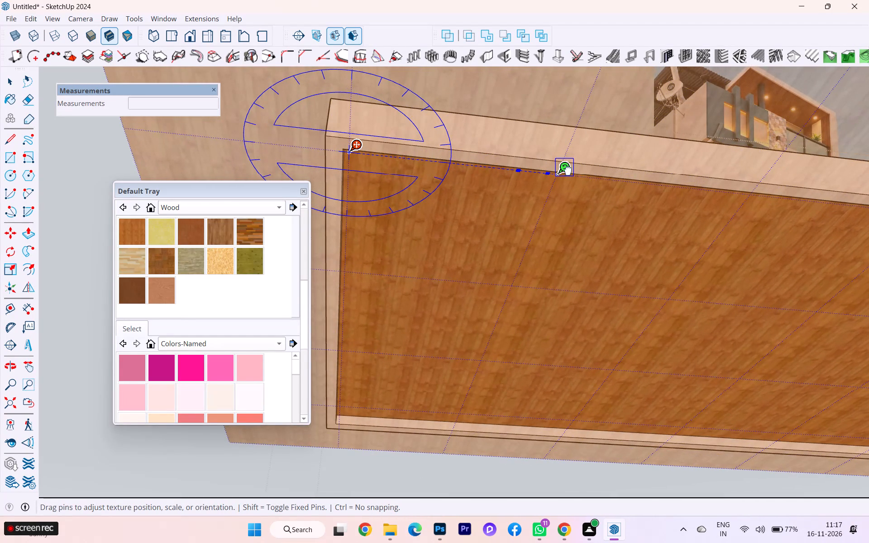
left_click_drag(568, 171, 641, 167)
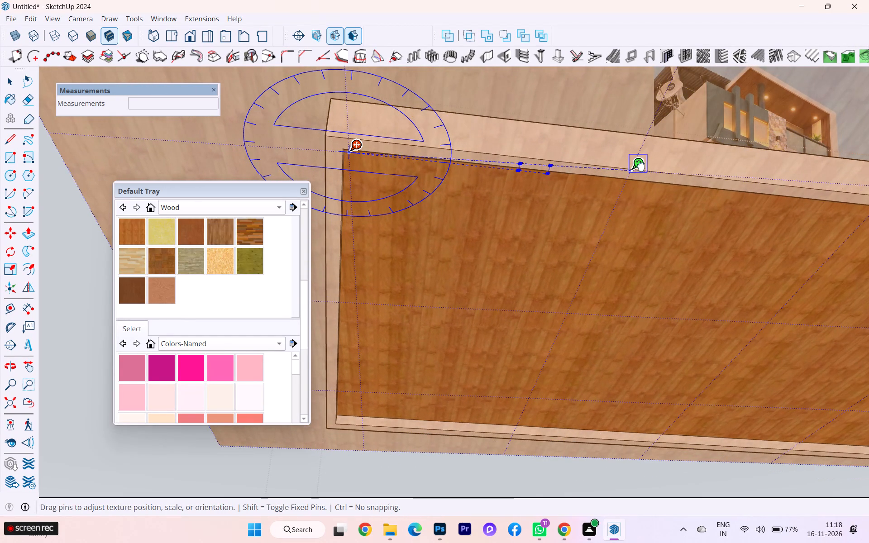
left_click_drag(641, 167, 653, 180)
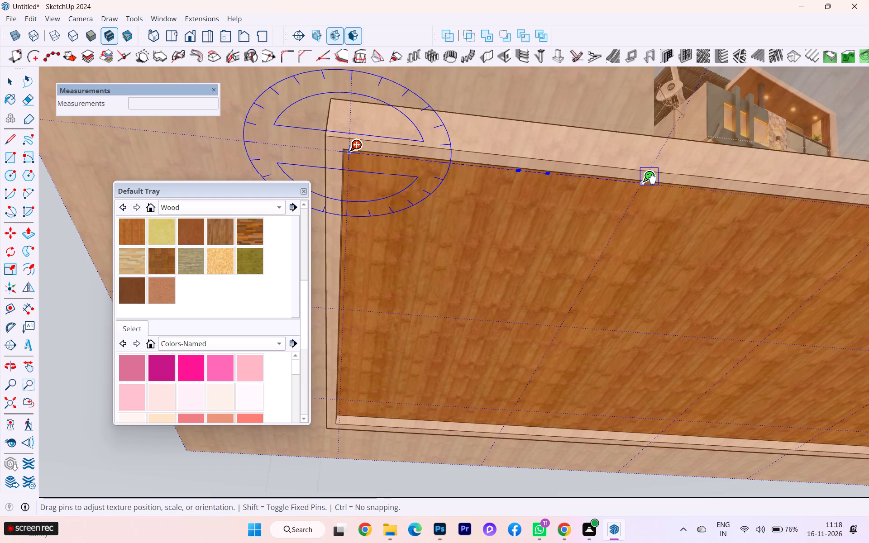
left_click_drag(653, 180, 692, 180)
scroll(371, 264, "down", 4)
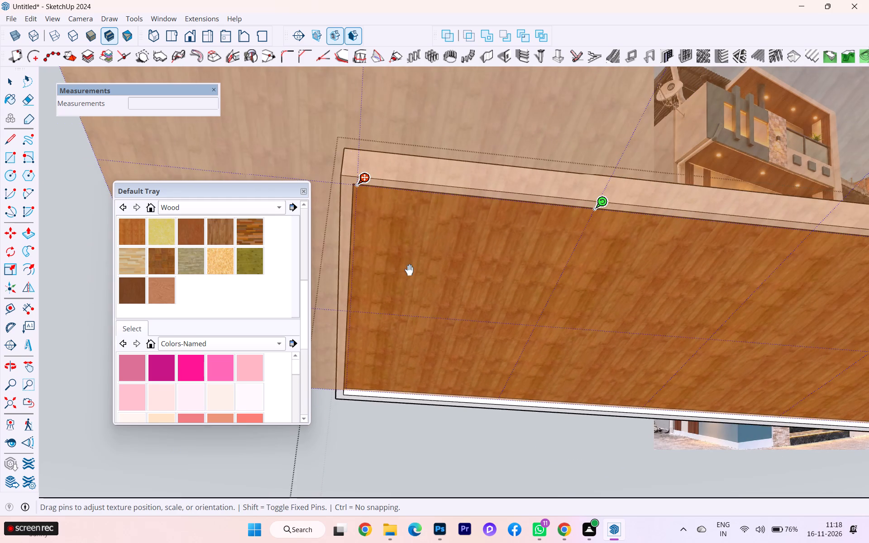
Adjust the soffit texture's height and shear slightly with the blue pin, finish positioning and exit the frame group.
scroll(431, 271, "down", 1)
scroll(432, 271, "up", 1)
scroll(433, 271, "down", 3)
scroll(473, 275, "down", 2)
scroll(473, 275, "up", 4)
scroll(473, 275, "down", 4)
scroll(501, 271, "up", 2)
scroll(501, 271, "down", 1)
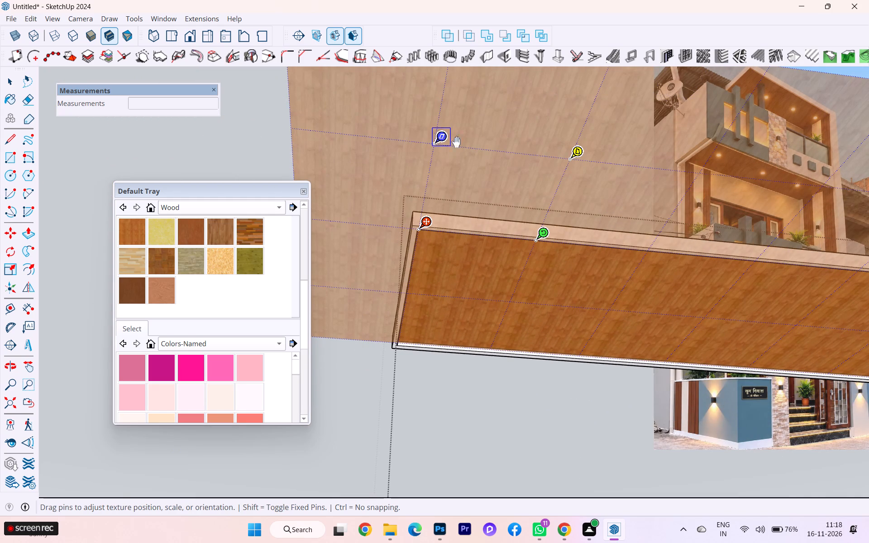
left_click_drag(440, 143, 439, 320)
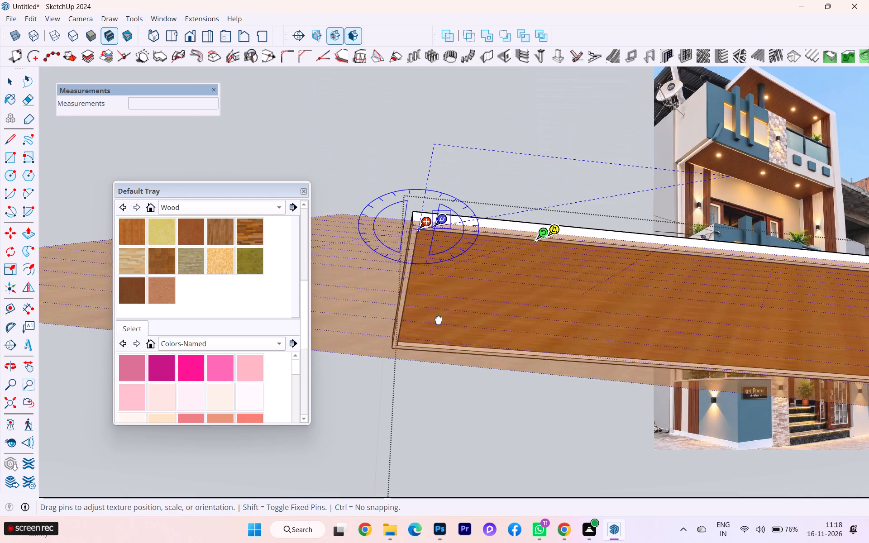
left_click_drag(439, 320, 412, 257)
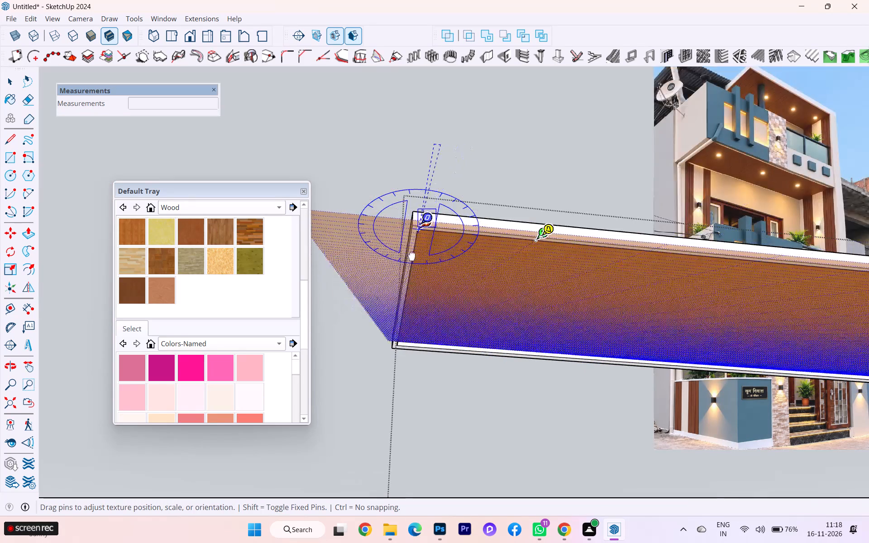
left_click_drag(412, 257, 439, 158)
scroll(465, 283, "up", 1)
scroll(465, 283, "down", 2)
scroll(465, 283, "up", 3)
scroll(465, 283, "down", 2)
scroll(465, 283, "up", 3)
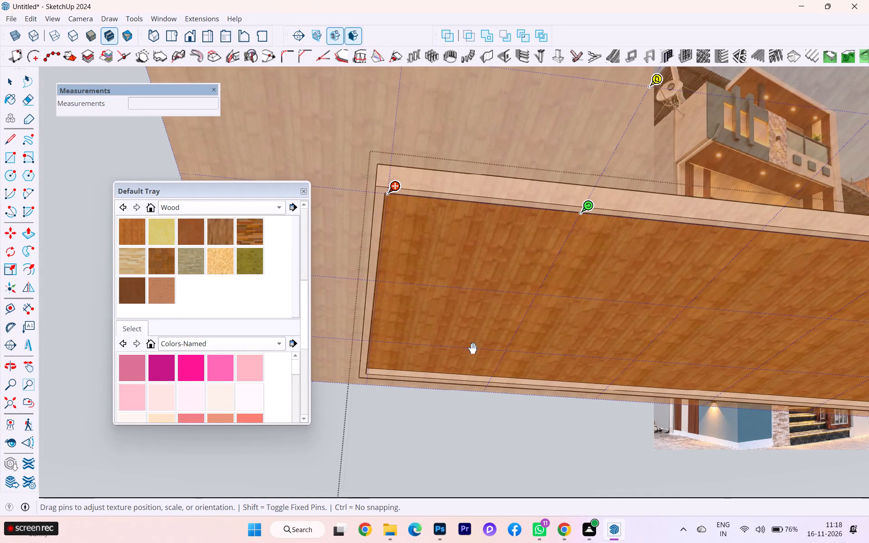
left_click(467, 414)
scroll(442, 373, "down", 2)
left_click(386, 186)
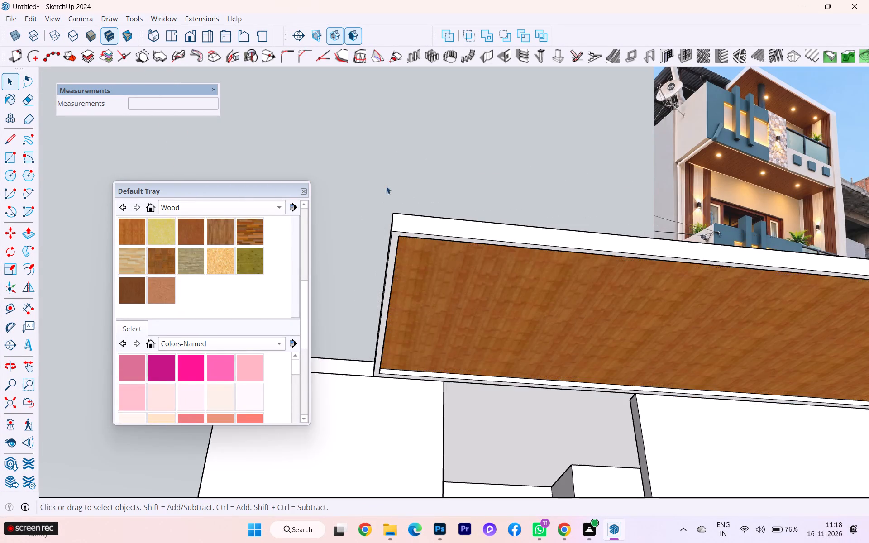
Select the top roof frame's wood soffit face inside its group and darken the Wood Bamboo material's colour to deep brown.
scroll(449, 316, "down", 7)
scroll(449, 341, "up", 3)
scroll(449, 343, "down", 2)
scroll(448, 351, "up", 1)
scroll(448, 352, "down", 4)
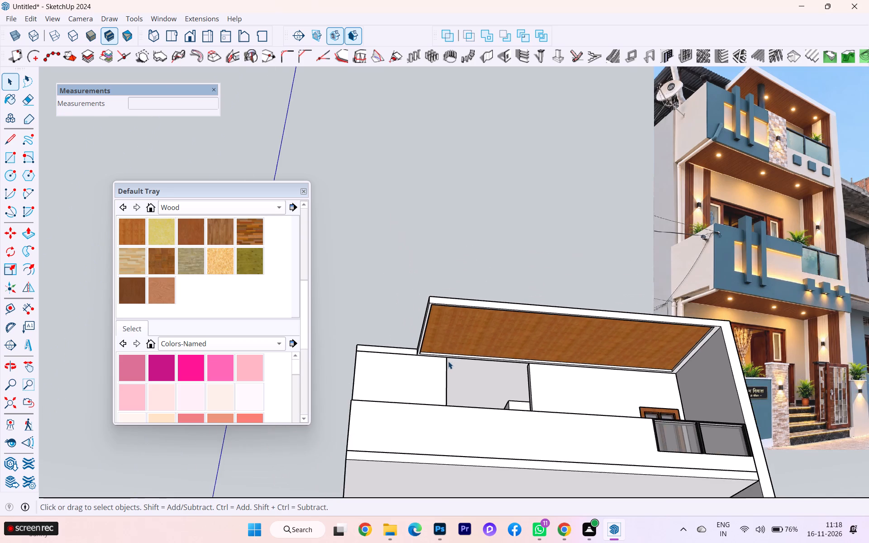
middle_click_drag(448, 361, 525, 371)
left_click(497, 345)
double_click(490, 339)
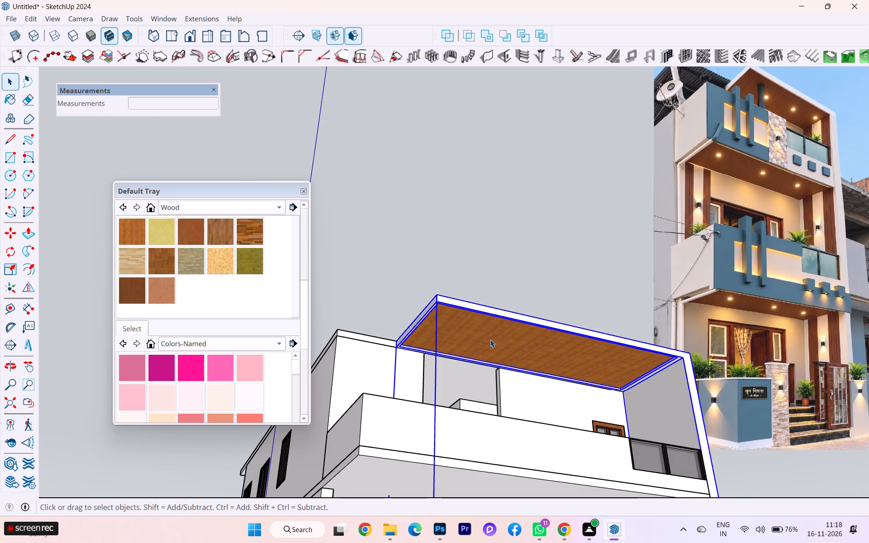
left_click(486, 336)
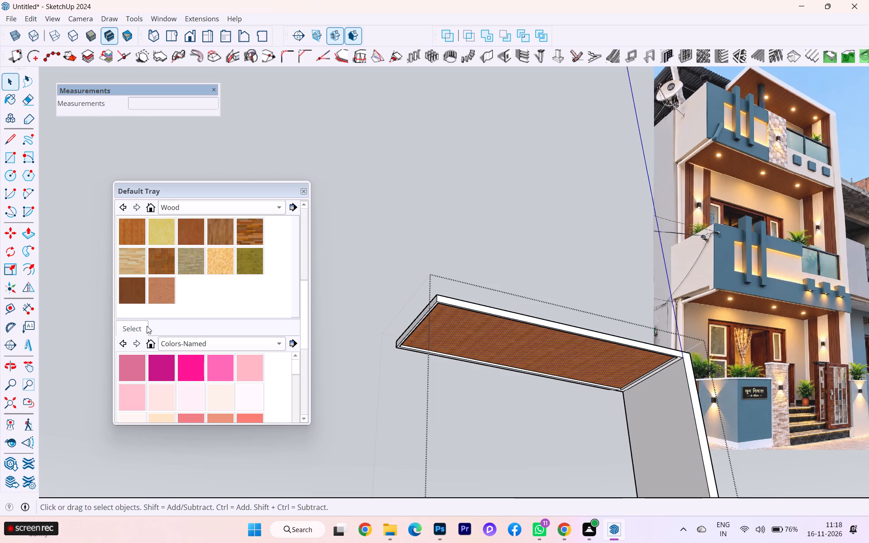
scroll(153, 344, "down", 2)
scroll(154, 347, "up", 1)
scroll(154, 348, "down", 1)
scroll(154, 348, "up", 4)
scroll(160, 343, "down", 1)
scroll(160, 343, "up", 1)
left_click(149, 310)
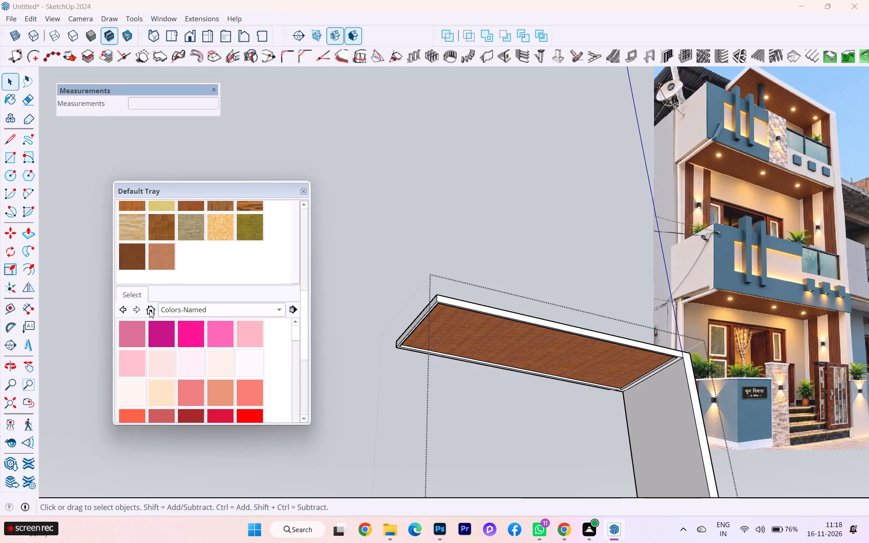
left_click(119, 310)
scroll(158, 246, "up", 4)
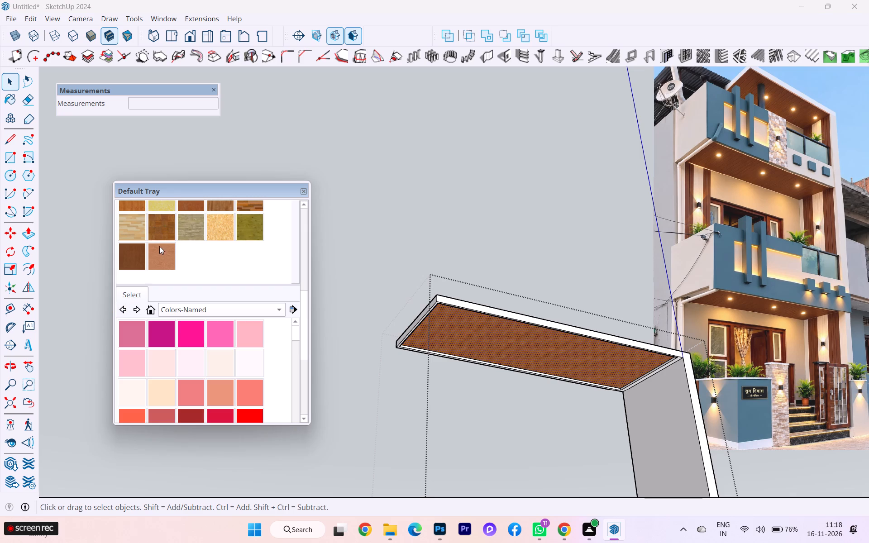
scroll(171, 262, "down", 1)
scroll(176, 268, "up", 3)
scroll(179, 244, "down", 2)
scroll(179, 244, "up", 6)
scroll(210, 225, "down", 1)
scroll(210, 225, "up", 2)
scroll(211, 225, "down", 1)
scroll(211, 225, "up", 1)
scroll(267, 228, "up", 2)
scroll(268, 235, "down", 1)
scroll(268, 236, "up", 4)
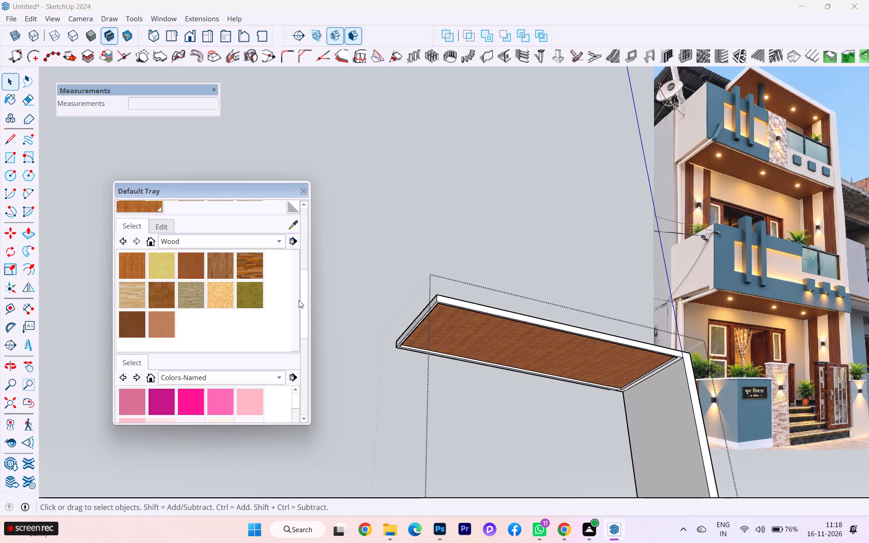
left_click(159, 228)
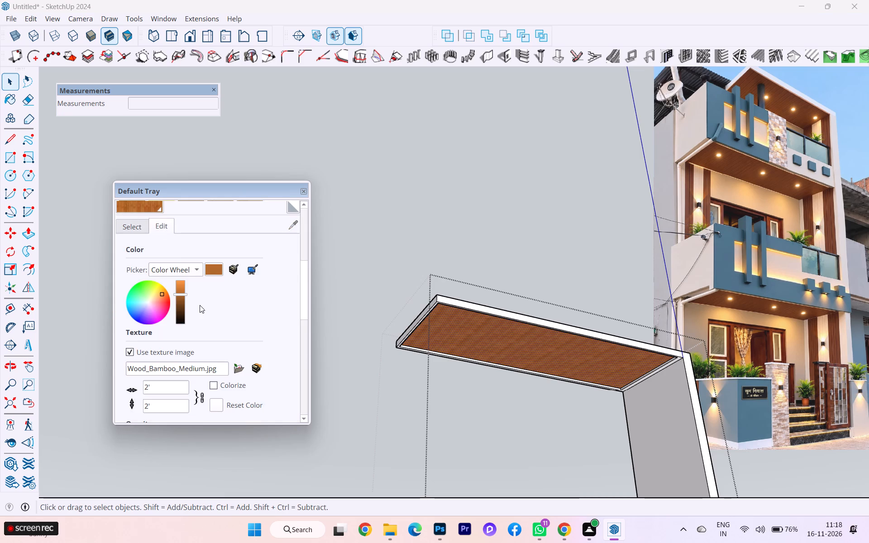
left_click_drag(180, 295, 177, 308)
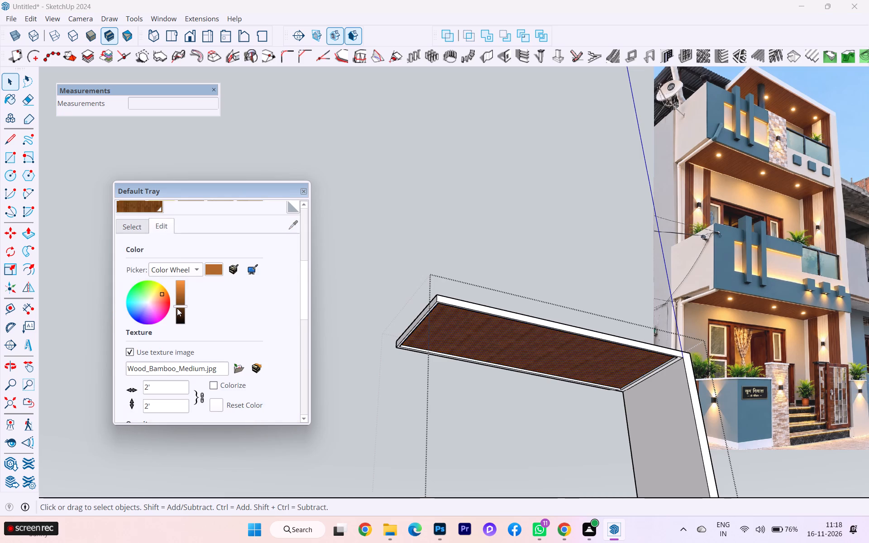
left_click_drag(177, 308, 177, 309)
Check the soffit's tone up close, lighten the Wood Bamboo colour slightly to a medium brown, and exit the frame group.
left_click(368, 306)
scroll(499, 361, "up", 4)
scroll(502, 358, "down", 1)
scroll(503, 358, "up", 13)
scroll(519, 332, "down", 1)
scroll(519, 332, "up", 4)
scroll(517, 328, "down", 1)
middle_click_drag(513, 316, 488, 237)
left_click(179, 304)
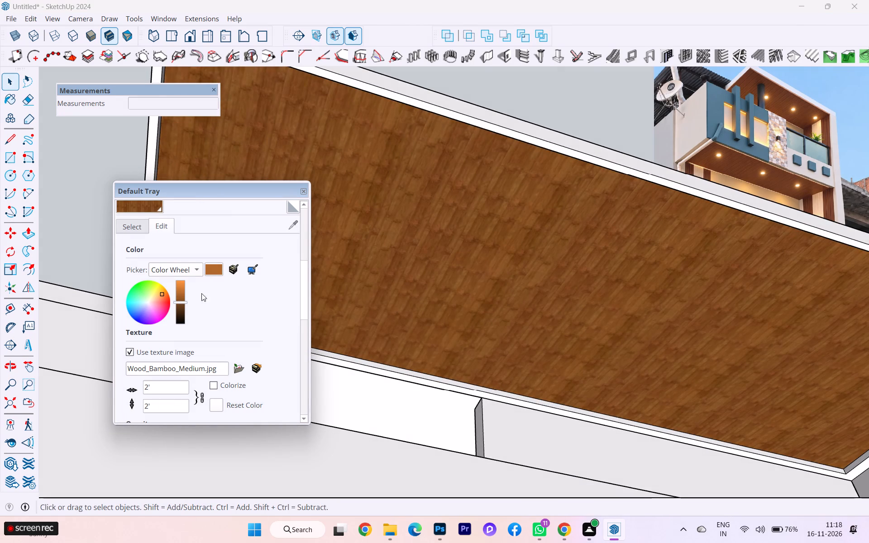
scroll(254, 262, "down", 2)
scroll(551, 278, "down", 3)
scroll(551, 278, "up", 1)
scroll(551, 278, "down", 3)
scroll(553, 279, "up", 1)
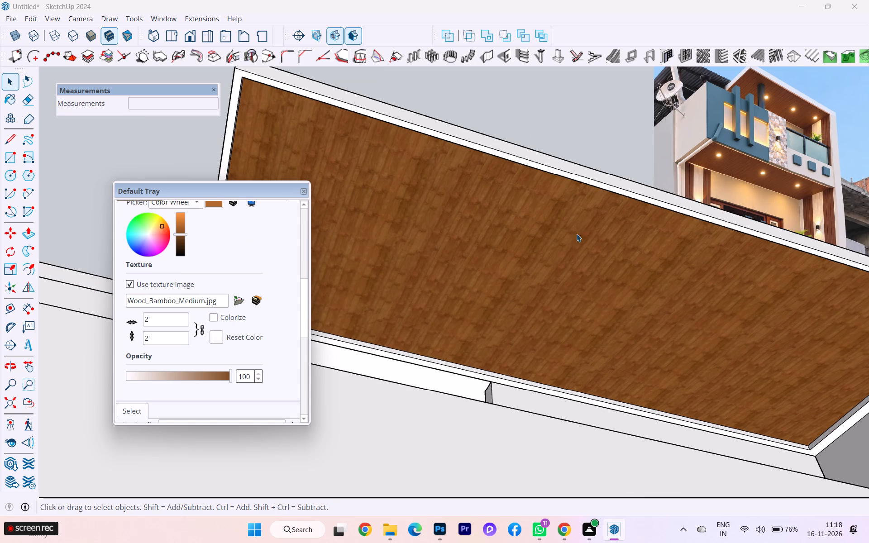
left_click(576, 139)
Examine the darkened soffit and the upper floors from the front against the reference photo.
scroll(400, 200, "down", 2)
scroll(398, 211, "up", 1)
scroll(398, 214, "down", 3)
scroll(428, 270, "up", 2)
scroll(428, 270, "down", 1)
scroll(428, 271, "up", 1)
scroll(429, 271, "down", 1)
scroll(429, 271, "up", 1)
scroll(429, 271, "down", 3)
middle_click_drag(436, 299, 448, 372)
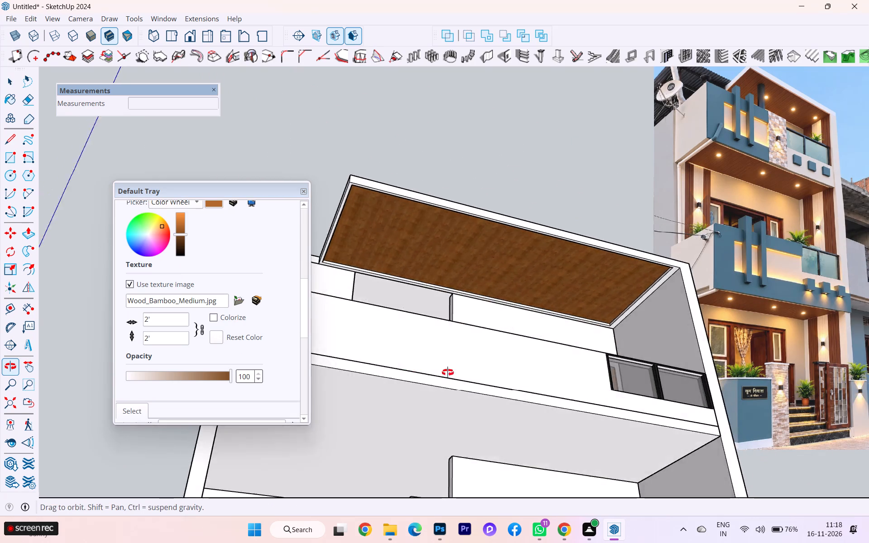
middle_click_drag(448, 372, 573, 504)
middle_click_drag(407, 486, 272, 486)
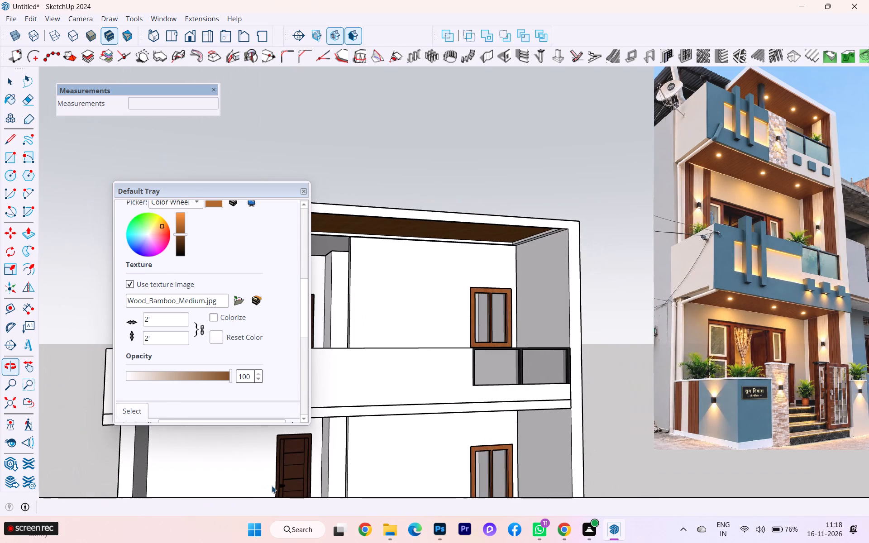
scroll(496, 391, "down", 2)
scroll(496, 391, "up", 1)
scroll(496, 391, "down", 1)
scroll(496, 391, "up", 2)
scroll(496, 391, "down", 6)
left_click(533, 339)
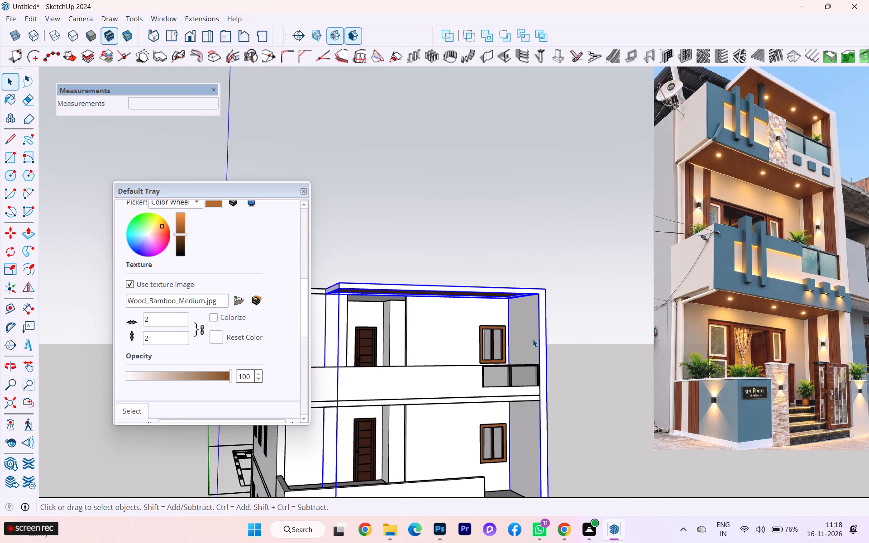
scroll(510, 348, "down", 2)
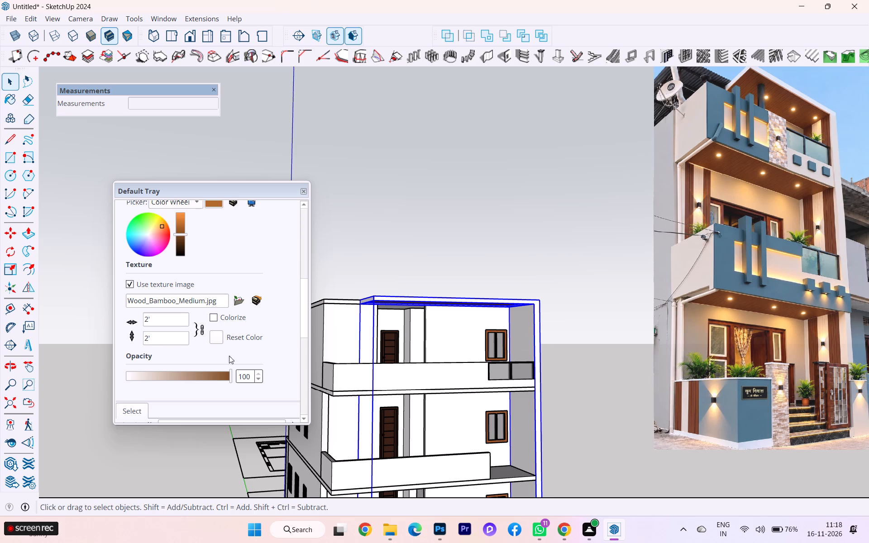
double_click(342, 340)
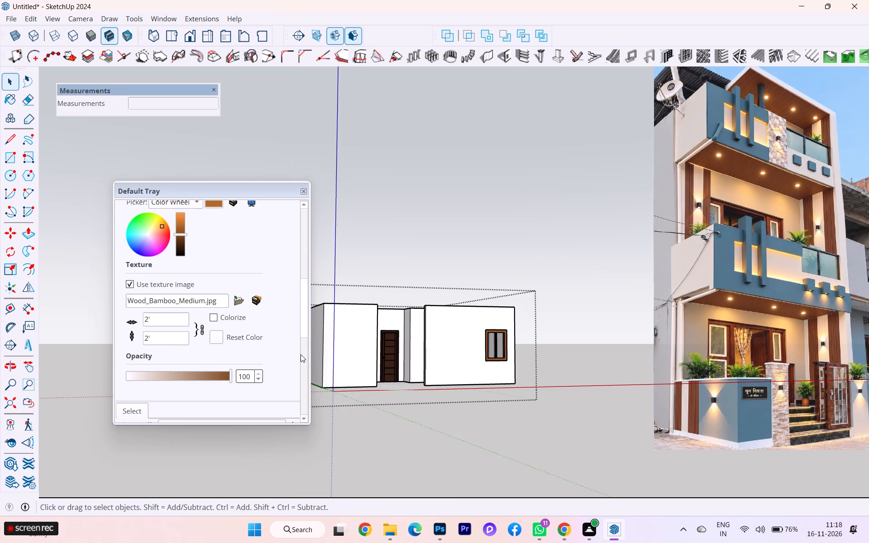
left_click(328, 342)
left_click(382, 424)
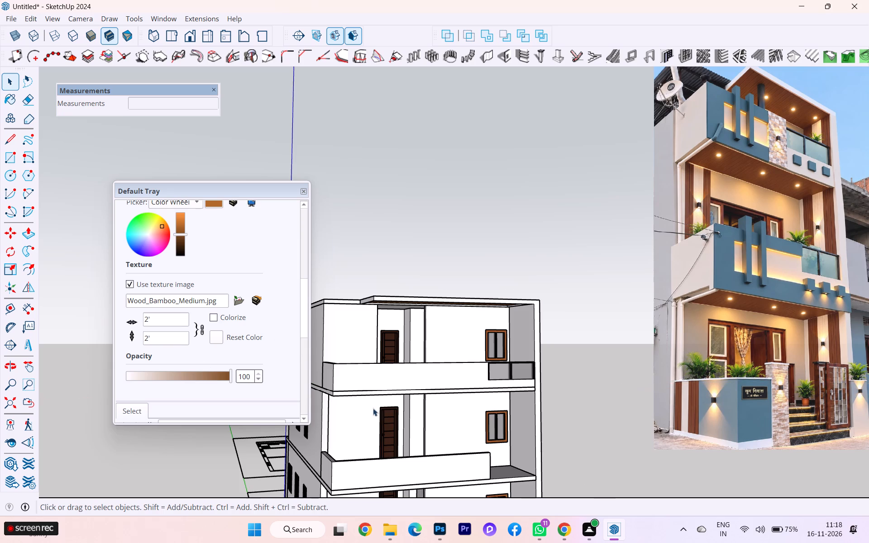
Open the top floor's wall group for editing, viewed from the front corner.
left_click(339, 341)
scroll(383, 364, "down", 5)
middle_click_drag(433, 391, 483, 438)
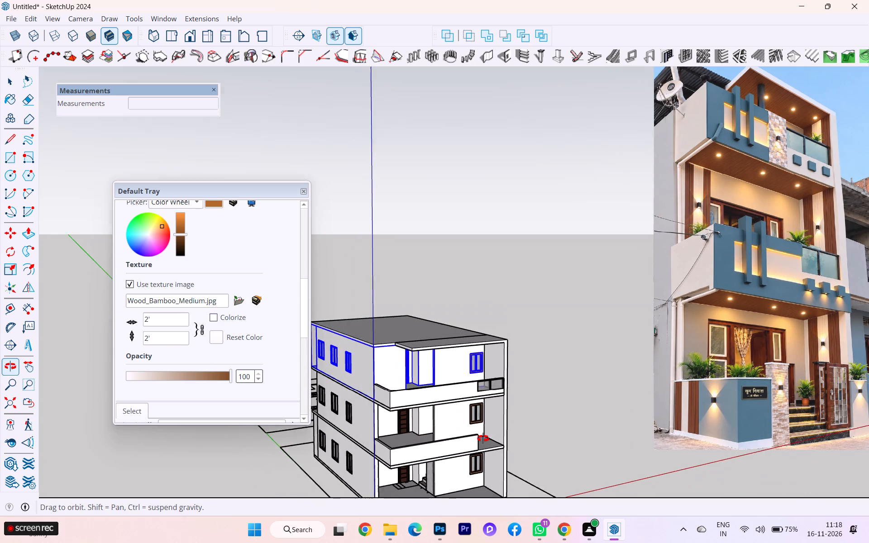
middle_click_drag(483, 438, 488, 443)
double_click(369, 376)
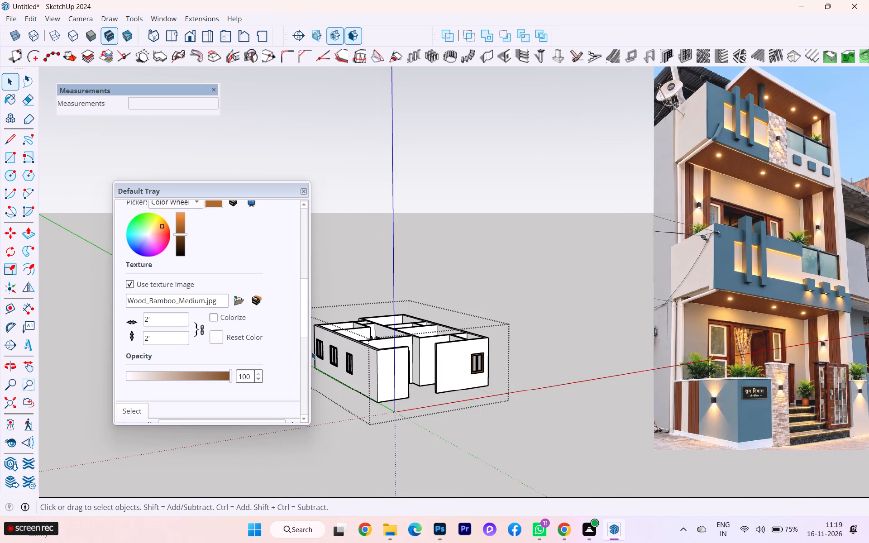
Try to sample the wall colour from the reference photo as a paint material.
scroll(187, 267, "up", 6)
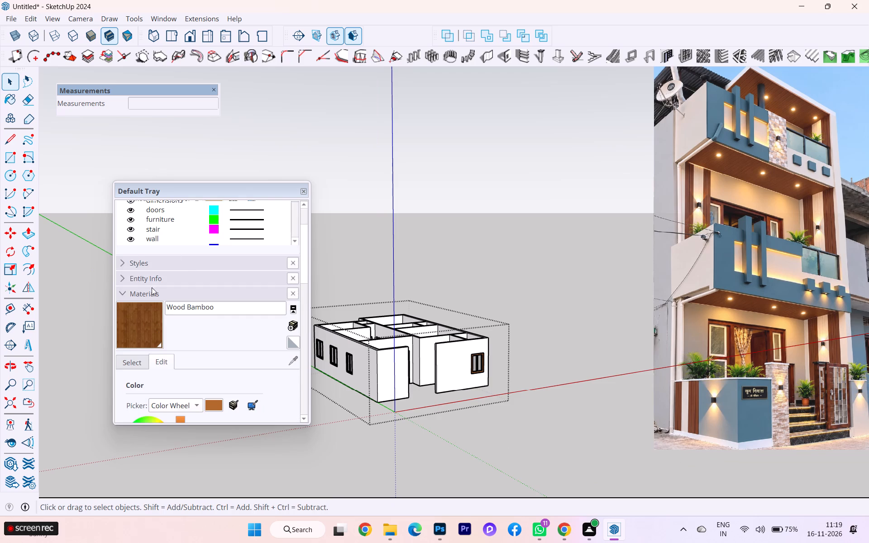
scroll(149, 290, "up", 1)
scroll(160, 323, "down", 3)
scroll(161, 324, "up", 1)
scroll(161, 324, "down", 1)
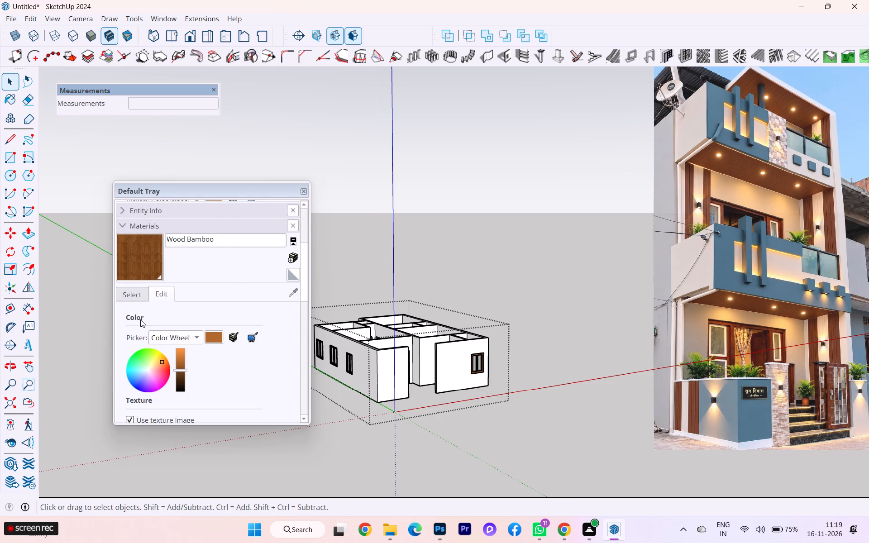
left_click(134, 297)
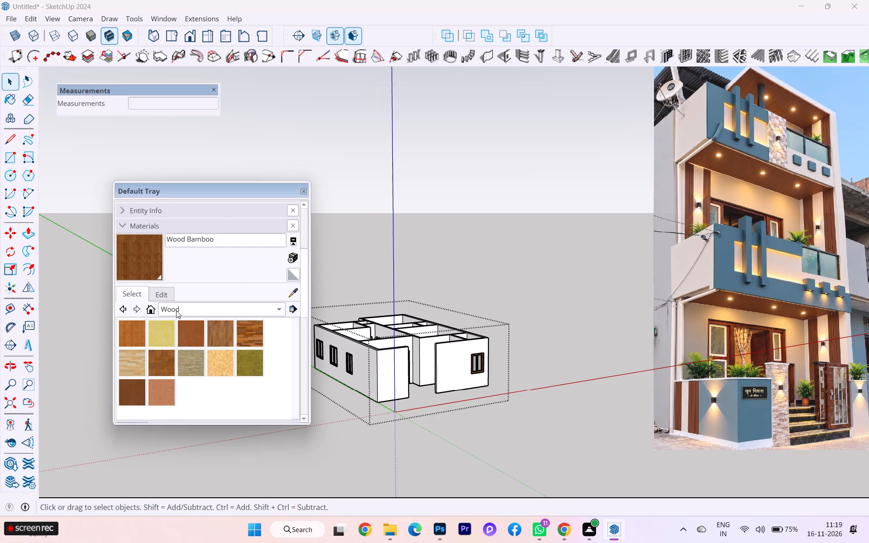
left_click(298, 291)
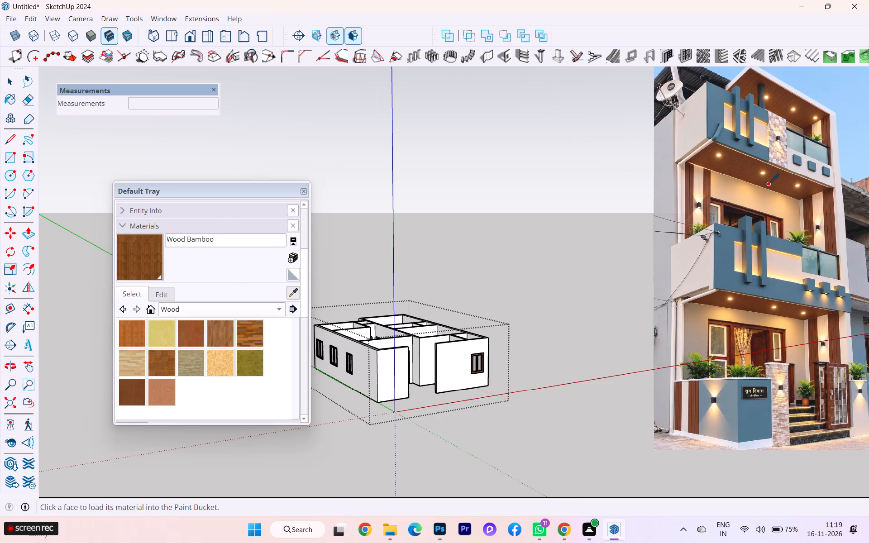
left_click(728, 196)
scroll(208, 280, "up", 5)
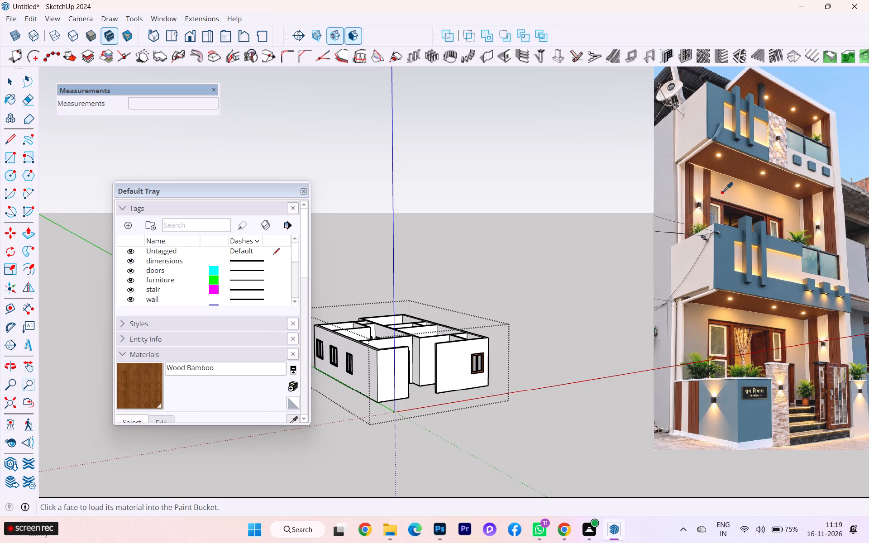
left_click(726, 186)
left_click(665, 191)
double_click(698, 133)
Load a pale peach swatch from the Colors material collection as the paint material.
scroll(213, 262, "up", 5)
scroll(196, 304, "up", 4)
scroll(196, 314, "down", 3)
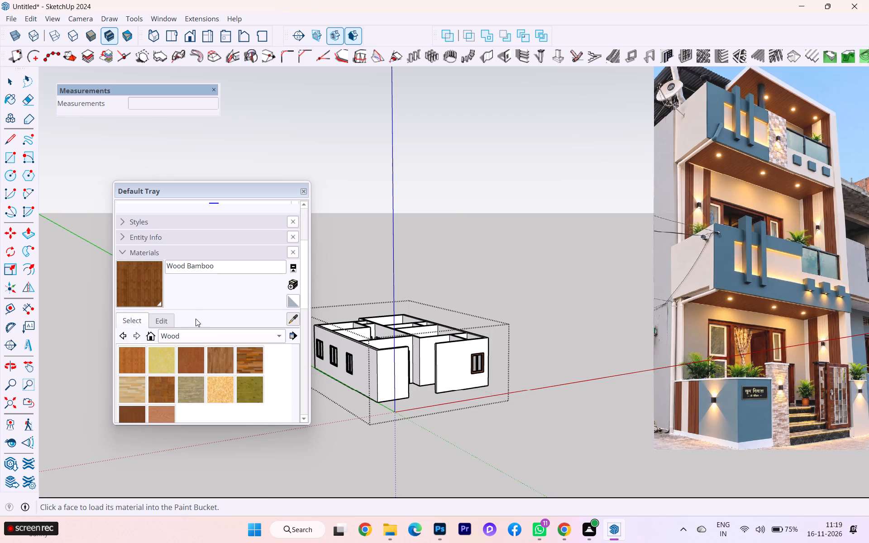
scroll(173, 324, "up", 2)
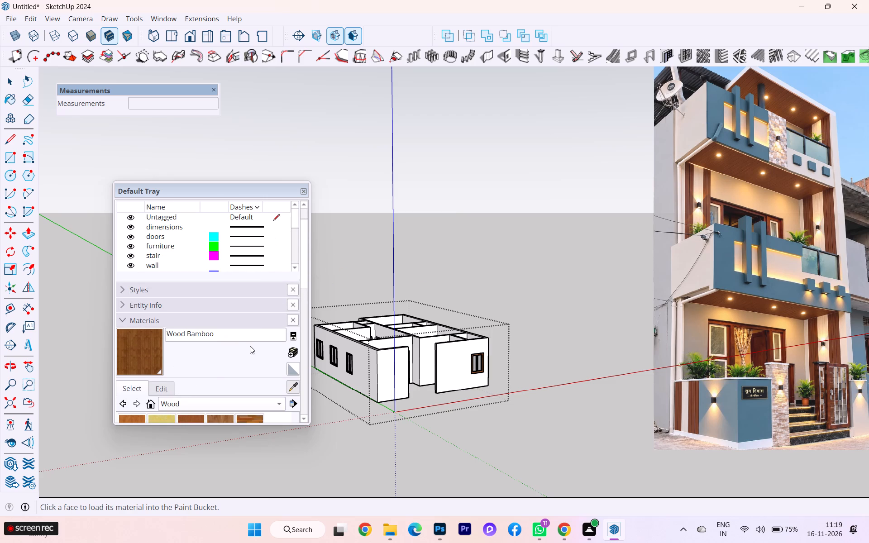
scroll(205, 377, "down", 2)
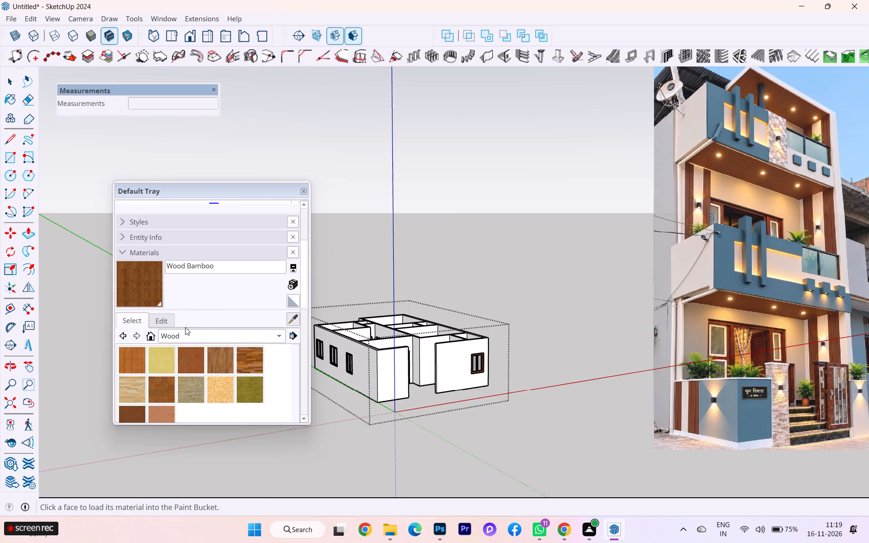
scroll(172, 299, "up", 3)
scroll(172, 313, "down", 1)
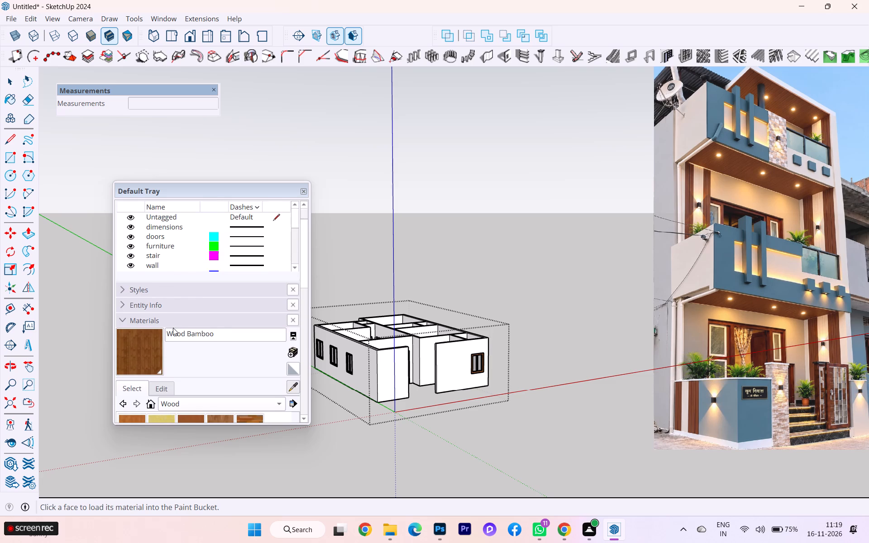
scroll(173, 328, "down", 2)
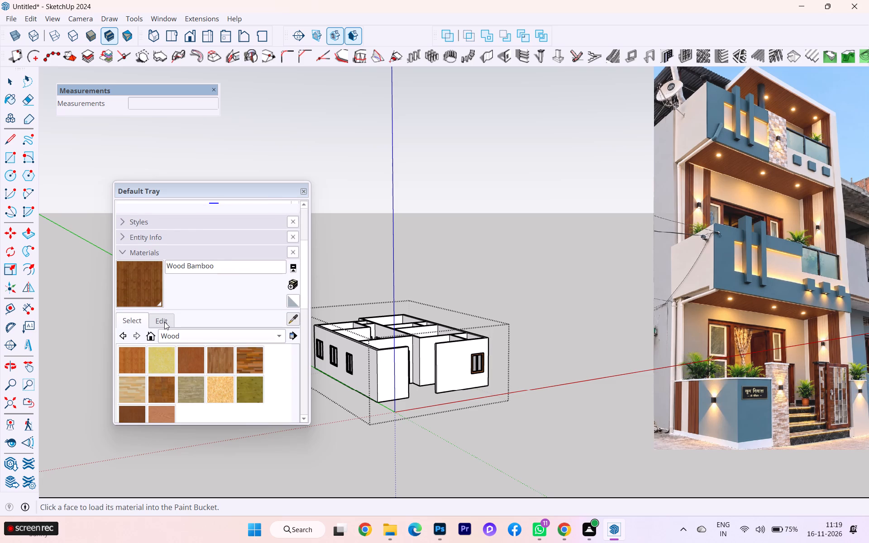
left_click(164, 322)
left_click(136, 320)
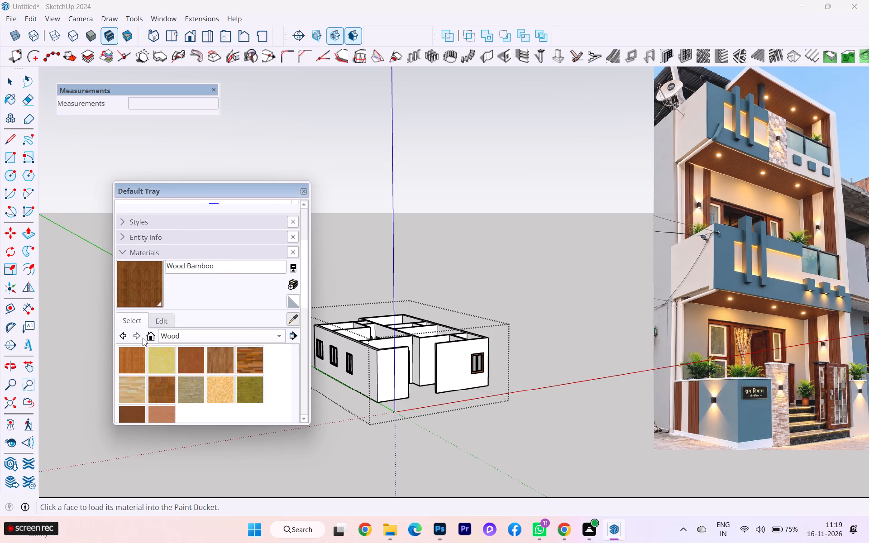
left_click(189, 338)
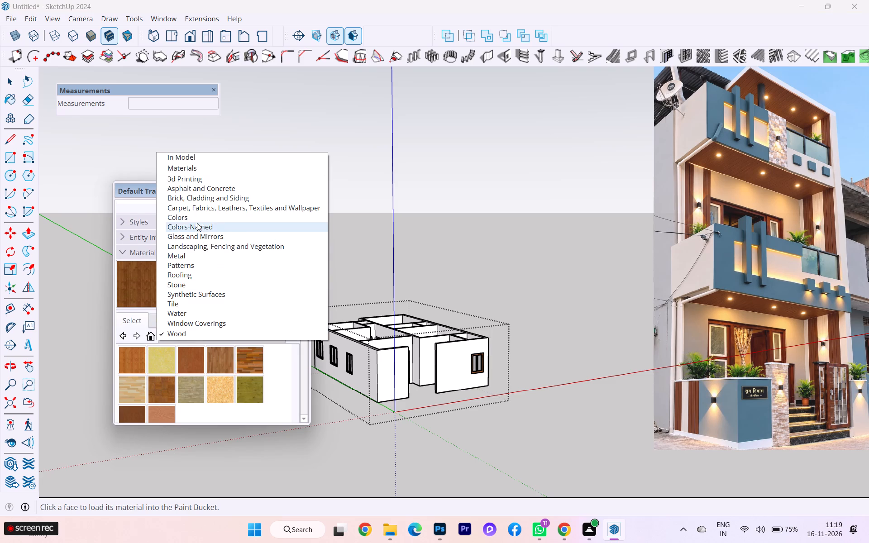
left_click(196, 219)
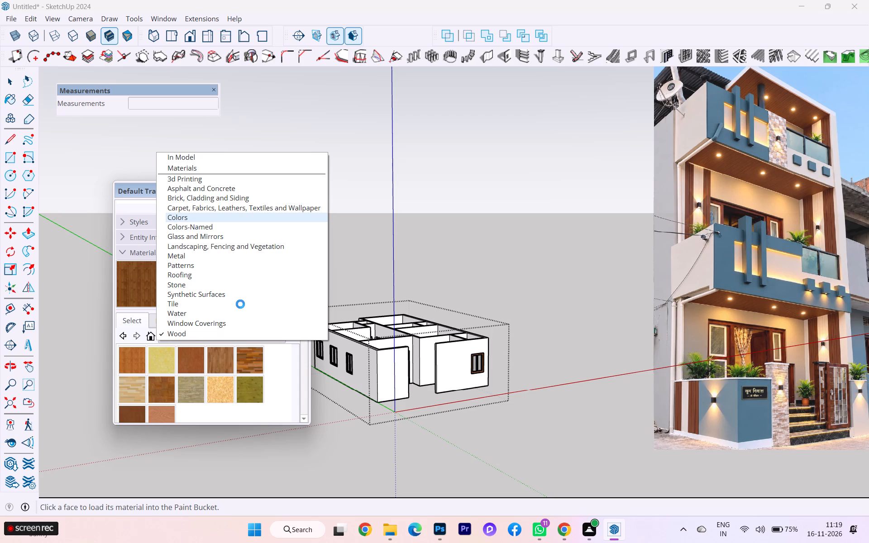
scroll(221, 343, "down", 1)
left_click(223, 350)
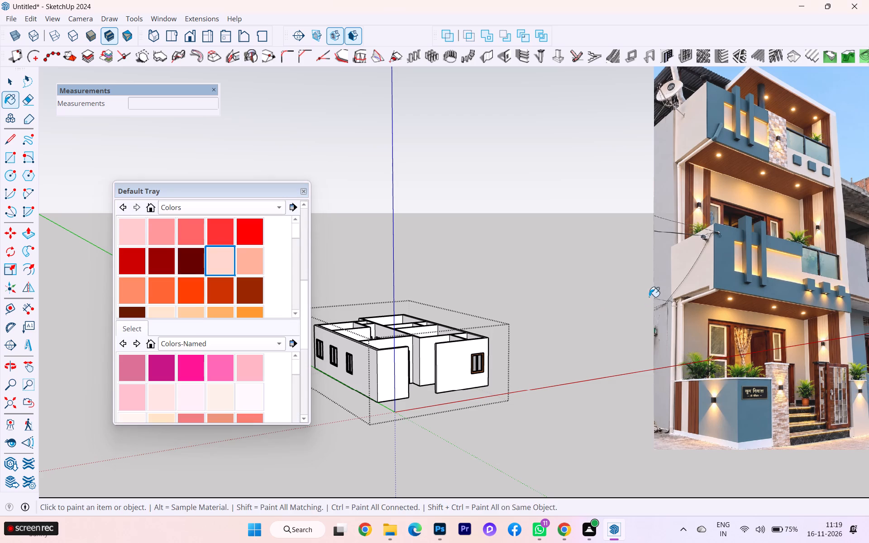
Paint the top floor's front wall faces, the windowed side wall and the recessed front faces pale peach.
left_click(388, 370)
scroll(388, 370, "up", 3)
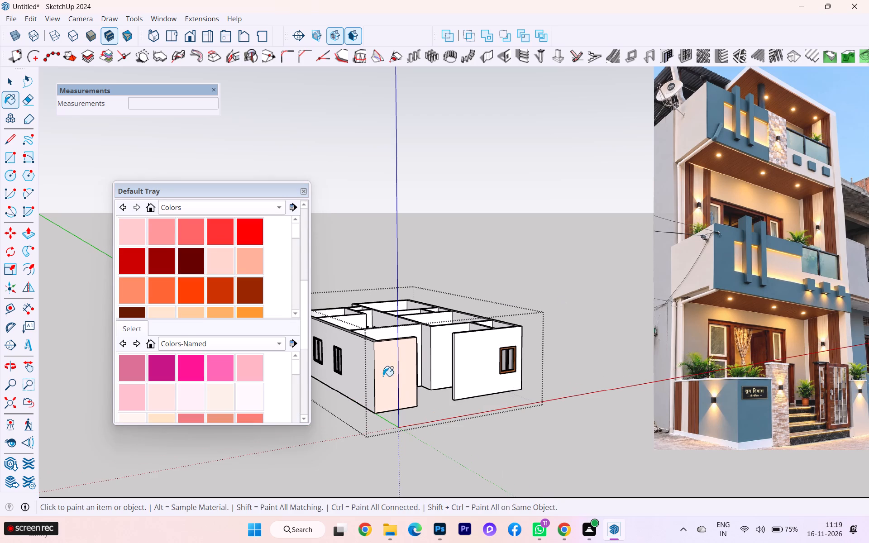
left_click(366, 361)
left_click(473, 353)
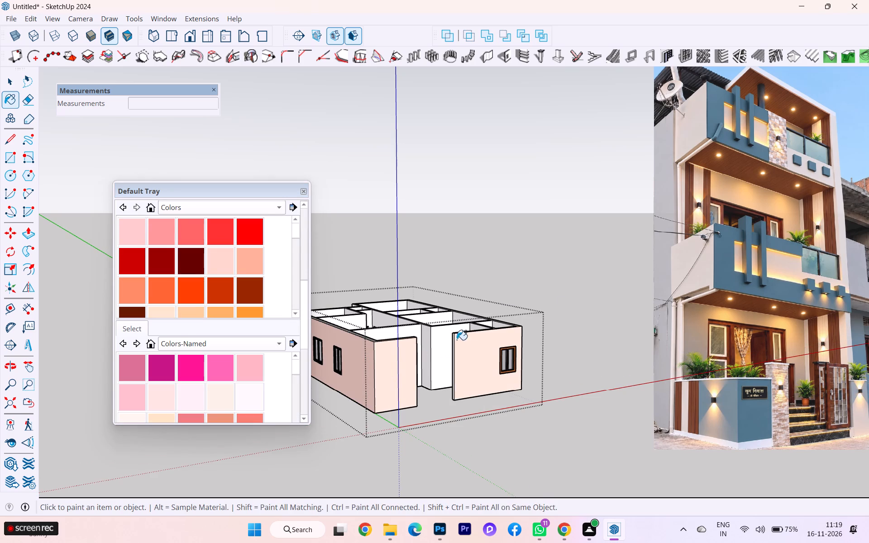
left_click(444, 330)
left_click(413, 335)
Paint the recess side face and the visible room partition faces inside the top floor pale peach.
scroll(456, 324, "up", 3)
scroll(457, 323, "down", 1)
scroll(457, 323, "up", 1)
scroll(458, 323, "down", 1)
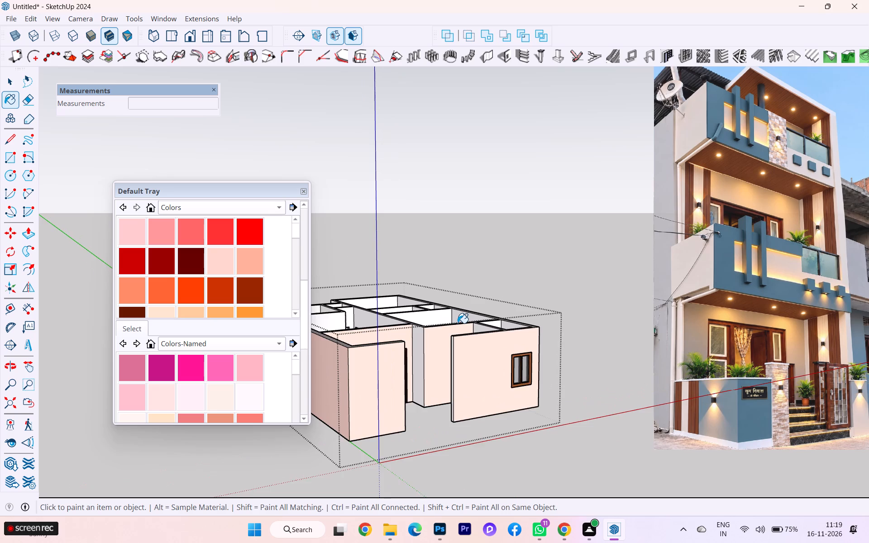
scroll(458, 323, "up", 2)
scroll(458, 323, "down", 2)
scroll(458, 323, "up", 2)
left_click(404, 346)
left_click(433, 307)
left_click(421, 317)
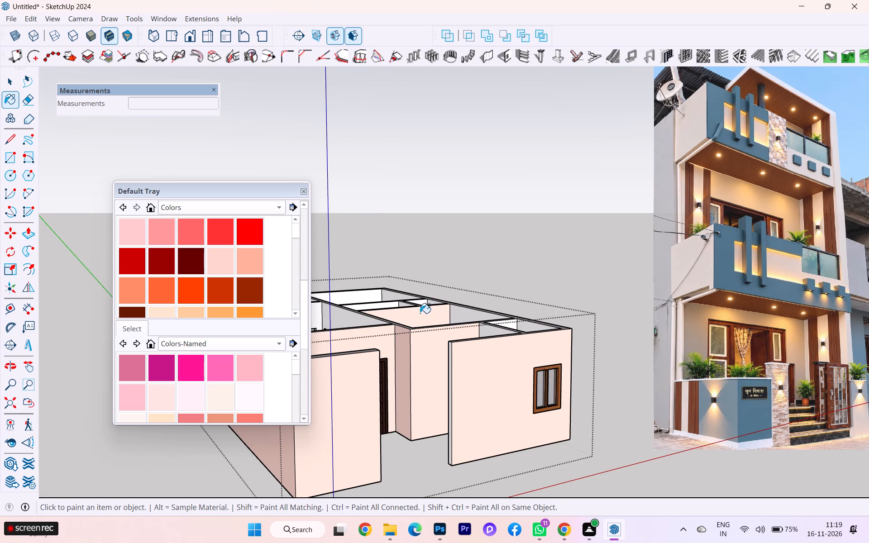
left_click(368, 296)
left_click(363, 309)
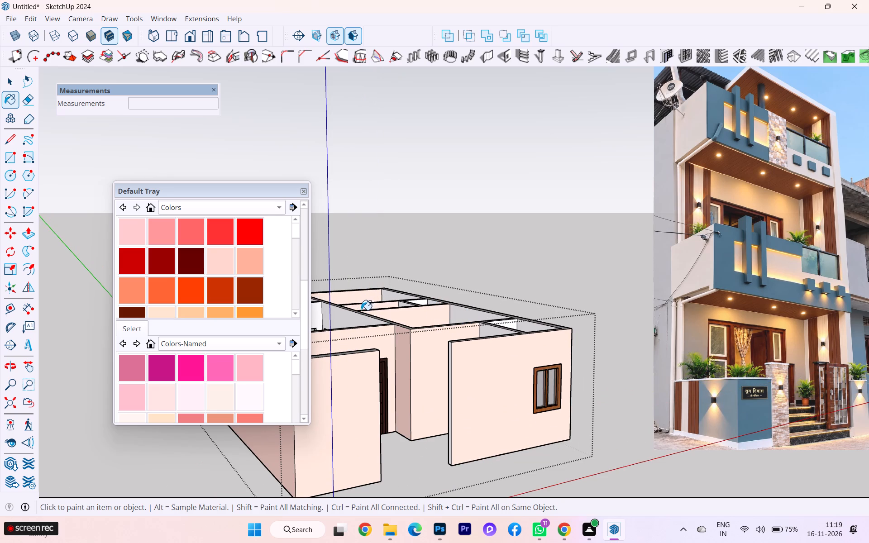
left_click(352, 316)
Paint more of the top floor's interior partition faces pale peach, including those behind the front window wall.
scroll(416, 315, "down", 4)
scroll(372, 321, "up", 2)
scroll(367, 323, "down", 1)
scroll(366, 324, "up", 2)
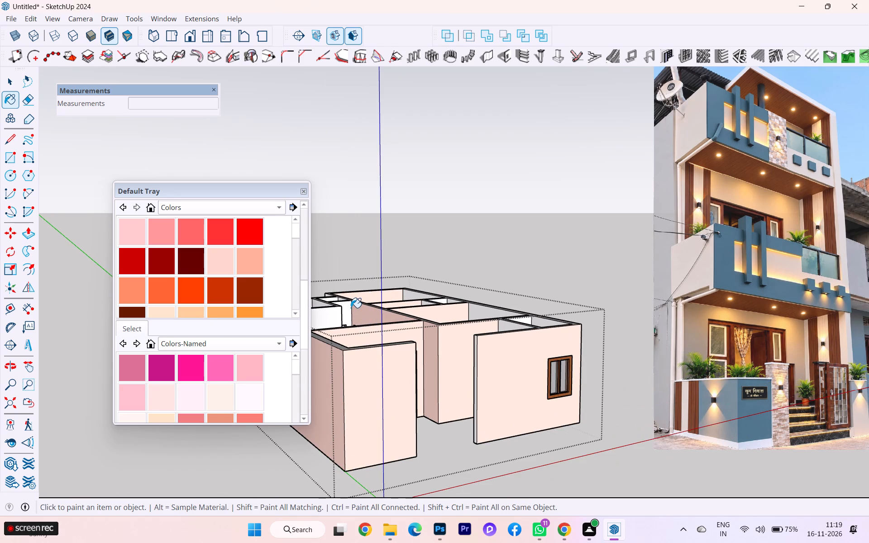
double_click(351, 308)
left_click(327, 319)
scroll(489, 317, "down", 2)
scroll(503, 320, "up", 1)
scroll(508, 321, "down", 6)
scroll(519, 321, "up", 2)
scroll(525, 321, "down", 1)
scroll(364, 305, "up", 4)
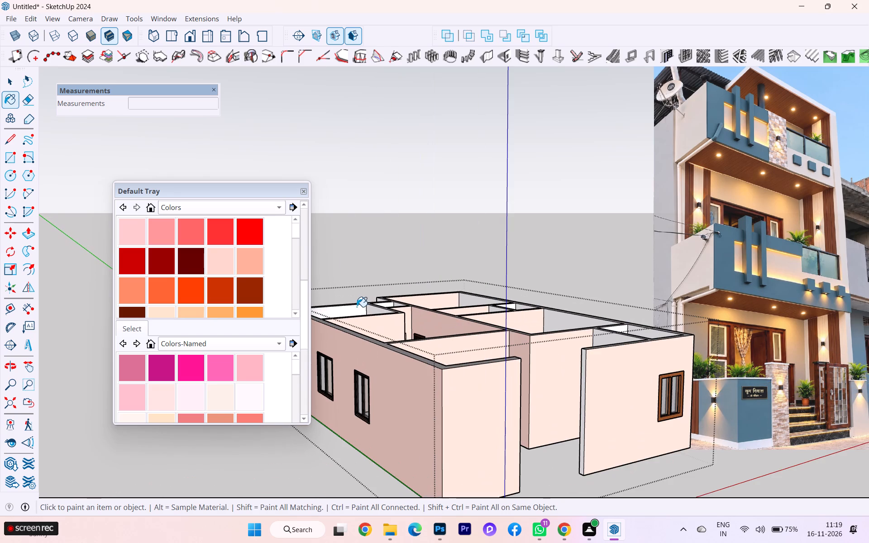
left_click(355, 309)
scroll(482, 333, "down", 2)
middle_click_drag(490, 347, 305, 361)
scroll(563, 361, "up", 5)
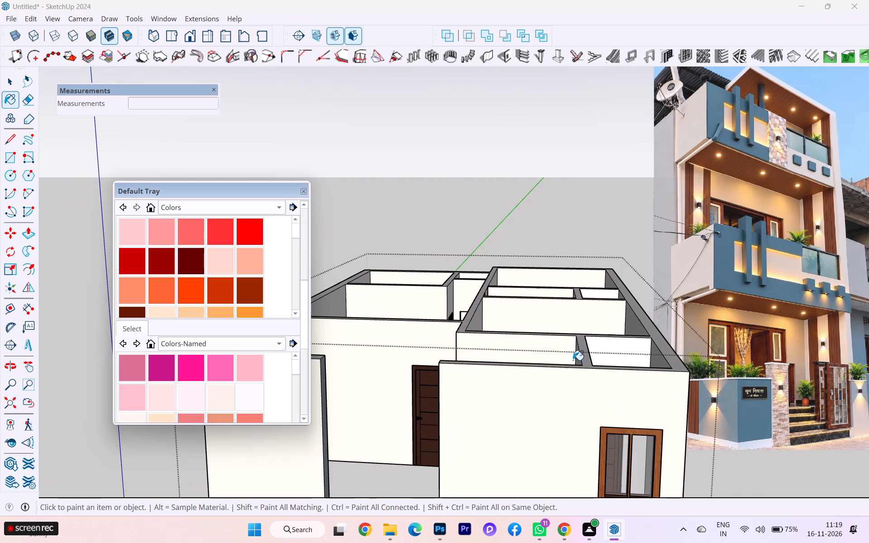
left_click(618, 352)
Paint the opposite long side of the top floor and a nearby partition pale peach, and exit the wall group.
scroll(625, 346, "down", 8)
middle_click_drag(474, 378, 272, 383)
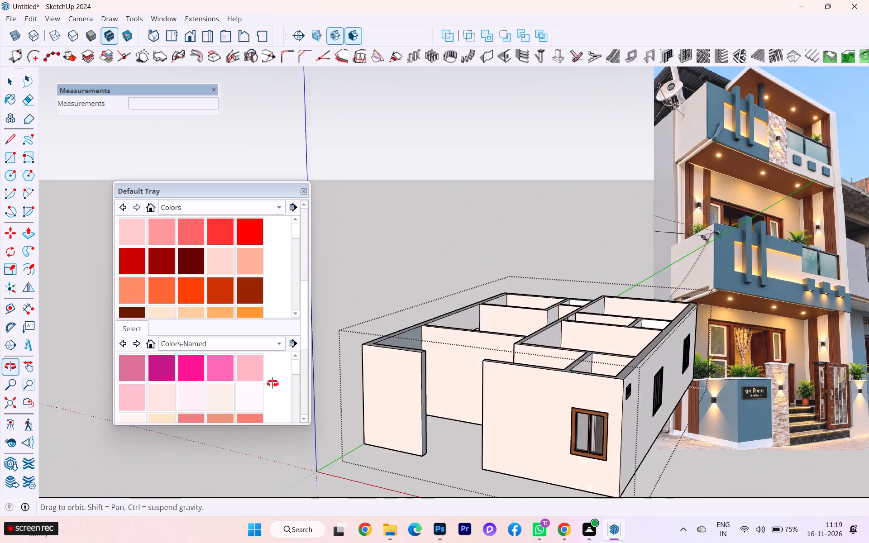
middle_click_drag(272, 383, 238, 384)
left_click(546, 408)
scroll(570, 410, "down", 2)
scroll(571, 410, "up", 1)
scroll(571, 410, "down", 1)
scroll(571, 410, "up", 1)
scroll(572, 410, "down", 3)
scroll(573, 410, "up", 7)
left_click(548, 349)
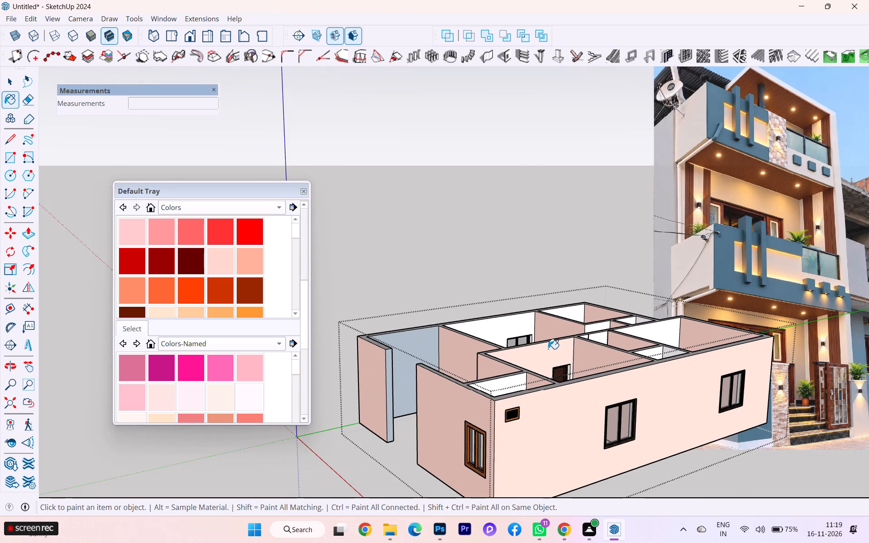
left_click(9, 79)
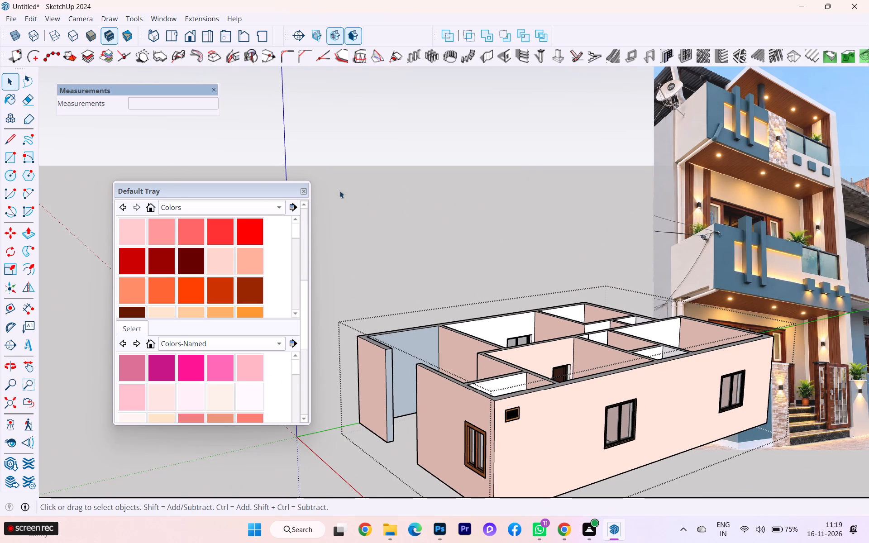
left_click(382, 211)
Apply the same pale peach swatch to the top floor's wall group as a whole, and deselect it.
left_click(552, 424)
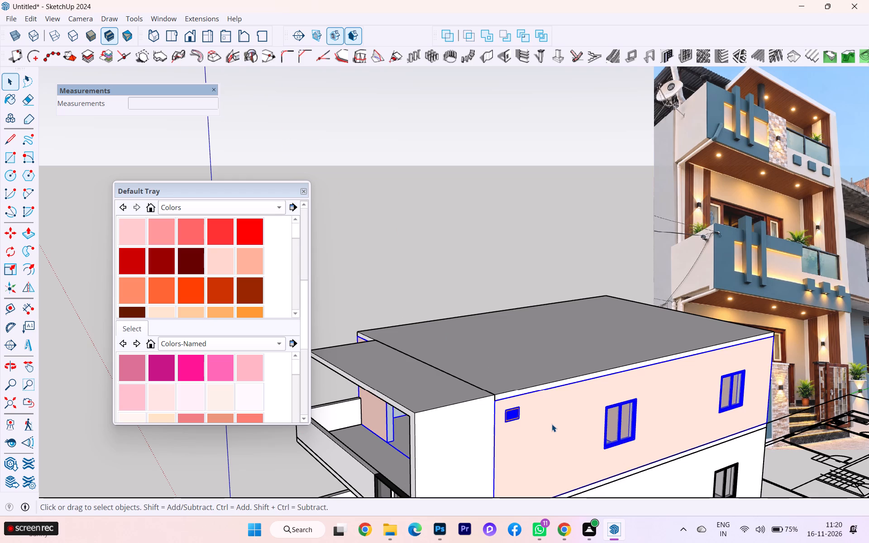
double_click(552, 424)
left_click(297, 453)
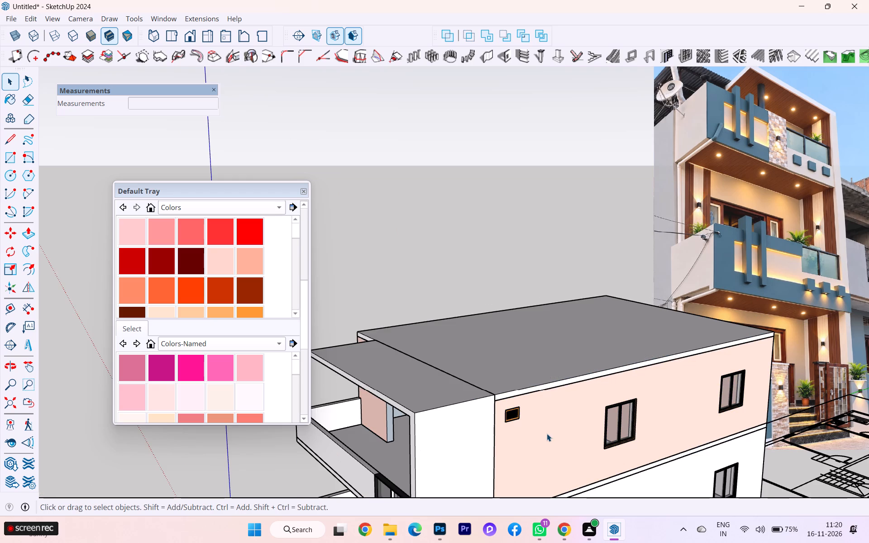
left_click(545, 432)
left_click(221, 265)
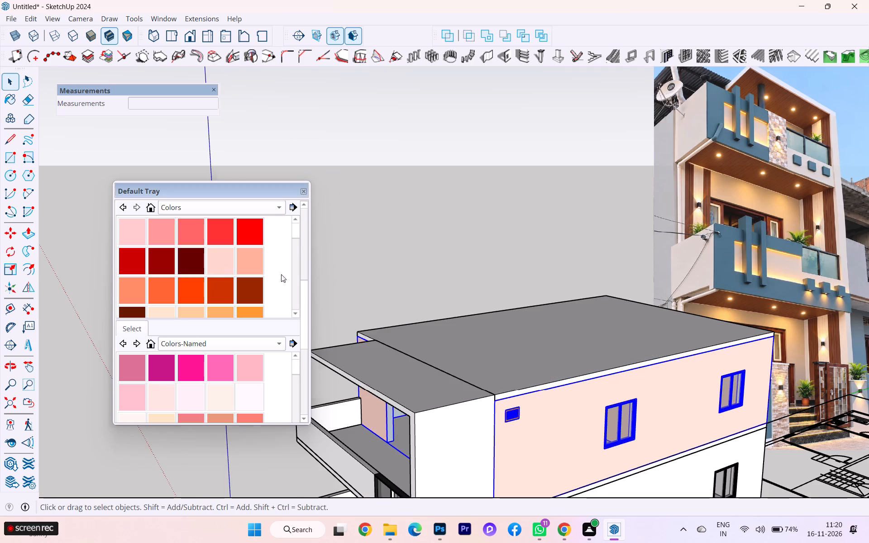
left_click(558, 430)
scroll(476, 428, "down", 1)
middle_click_drag(475, 427, 643, 412)
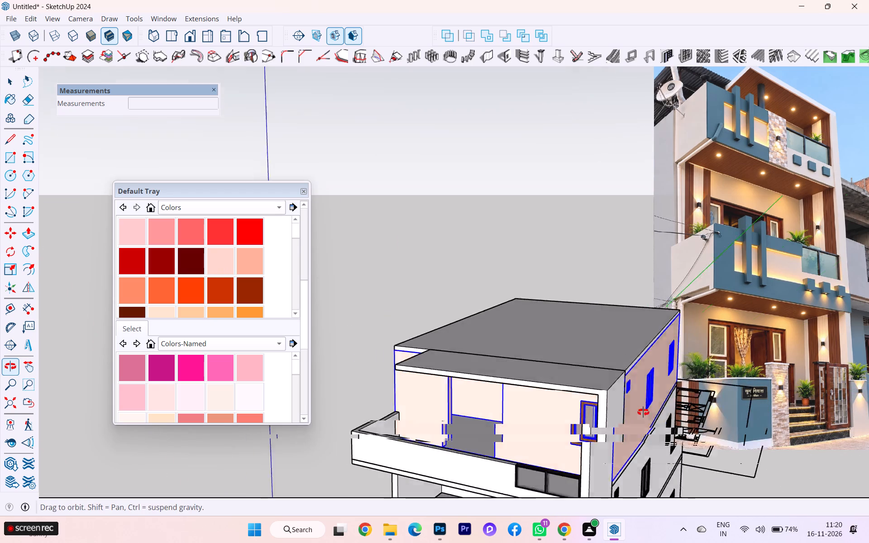
middle_click_drag(643, 412, 746, 403)
middle_click_drag(543, 413, 683, 397)
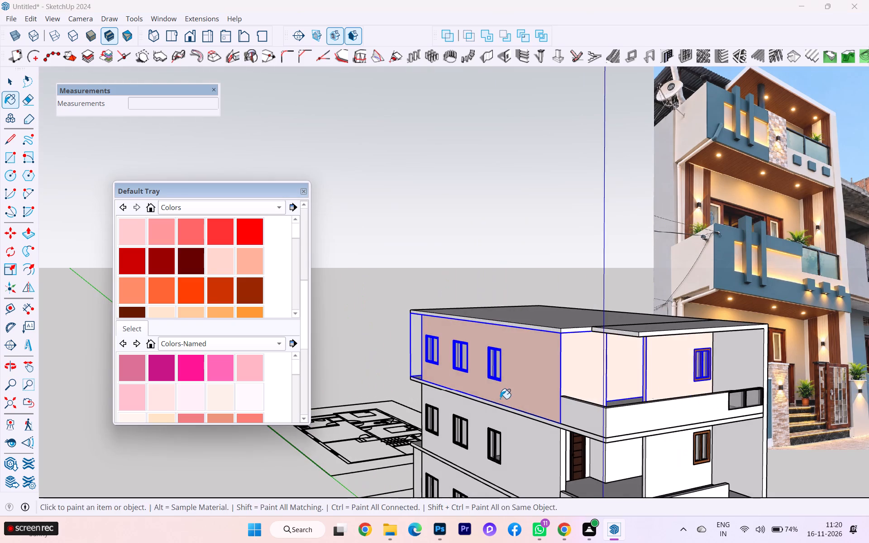
scroll(496, 399, "up", 3)
scroll(496, 399, "down", 1)
scroll(496, 399, "up", 4)
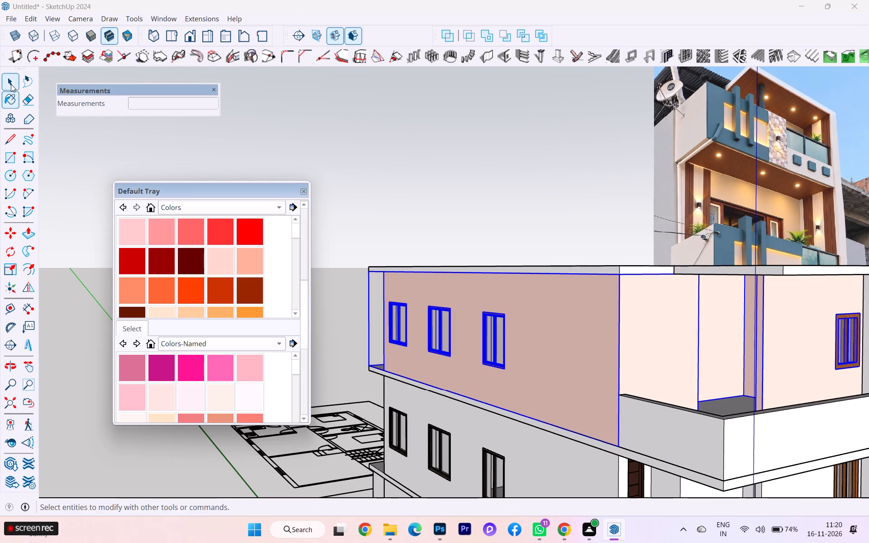
left_click(11, 80)
left_click(339, 150)
Examine the painted top floor against the lower floors and the reference photo, from above, the front and the corner.
scroll(445, 292, "down", 4)
middle_click_drag(487, 318, 365, 396)
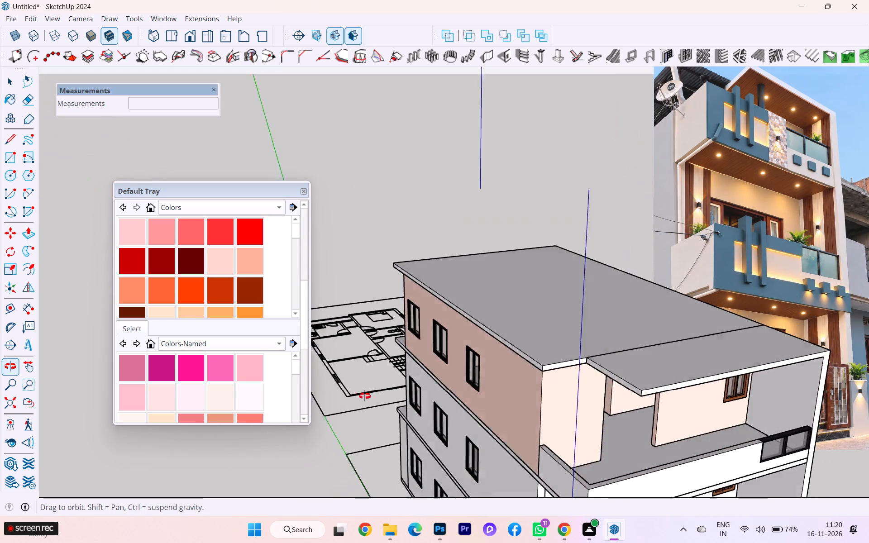
middle_click_drag(365, 396, 314, 293)
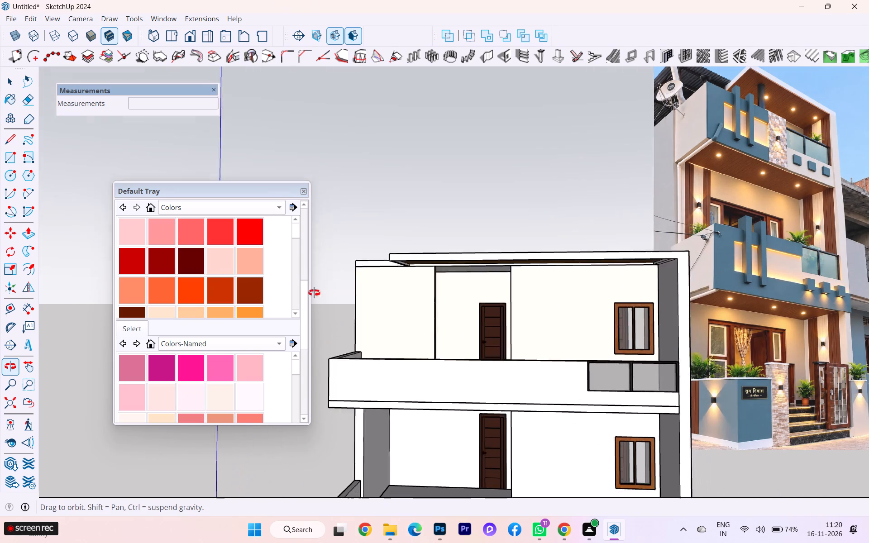
middle_click_drag(314, 293, 314, 289)
scroll(359, 296, "up", 1)
scroll(360, 298, "down", 6)
middle_click_drag(382, 319, 410, 357)
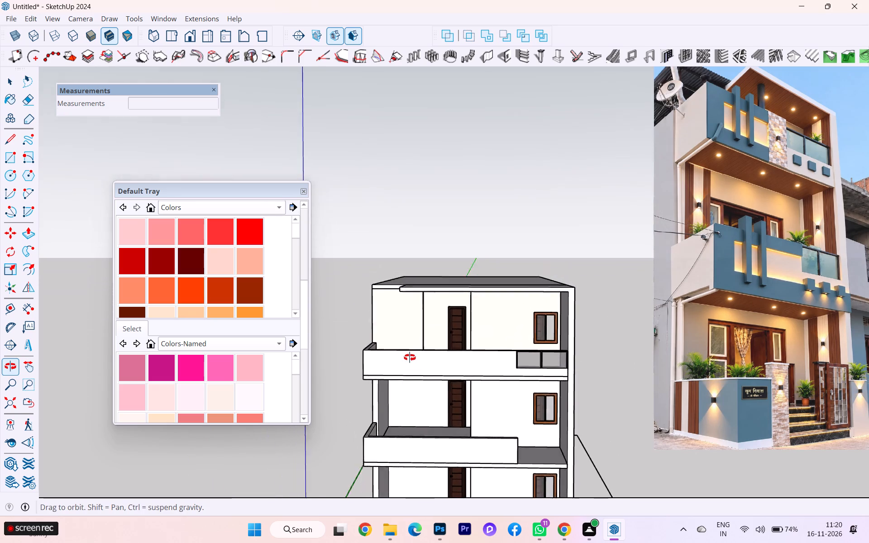
middle_click_drag(410, 357, 433, 388)
scroll(426, 347, "down", 3)
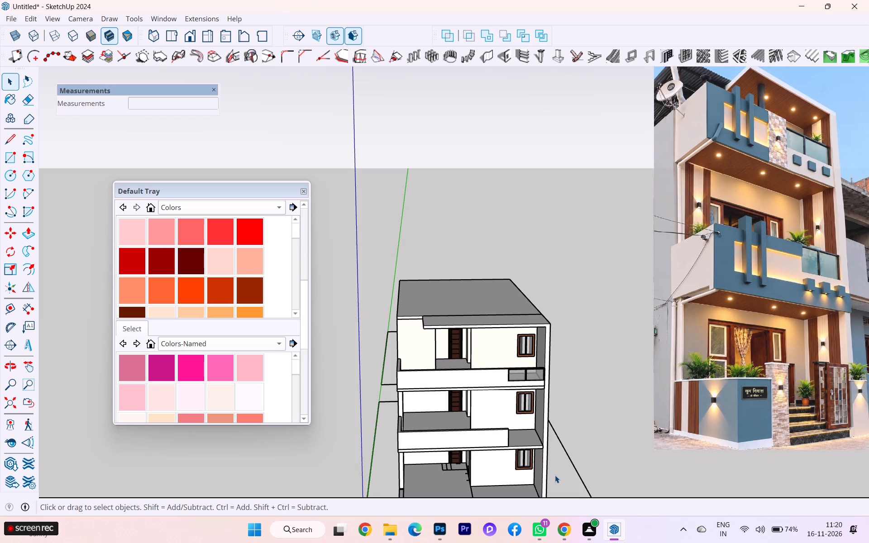
scroll(504, 524, "up", 2)
scroll(557, 390, "down", 4)
scroll(414, 375, "down", 2)
scroll(418, 405, "up", 4)
scroll(486, 439, "down", 2)
scroll(486, 439, "up", 3)
scroll(483, 433, "down", 1)
scroll(483, 433, "up", 3)
scroll(483, 433, "down", 2)
scroll(483, 433, "up", 3)
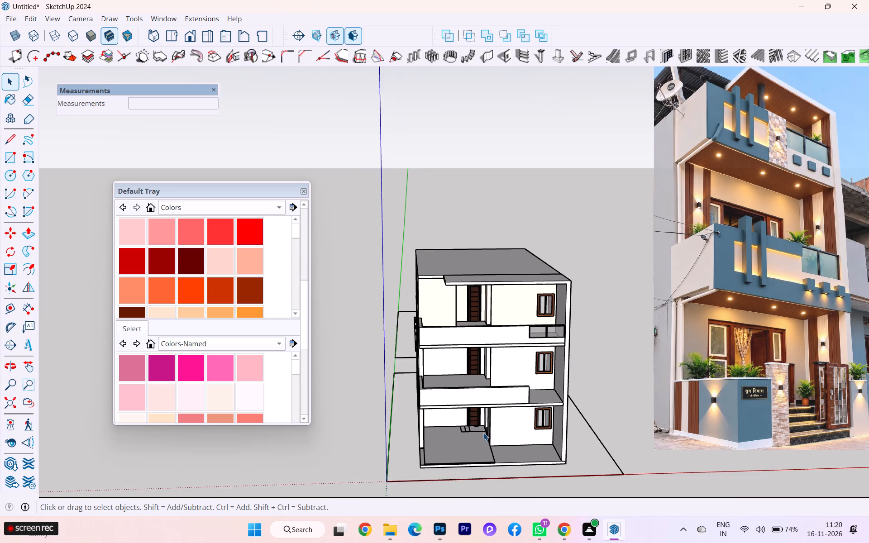
scroll(483, 433, "up", 2)
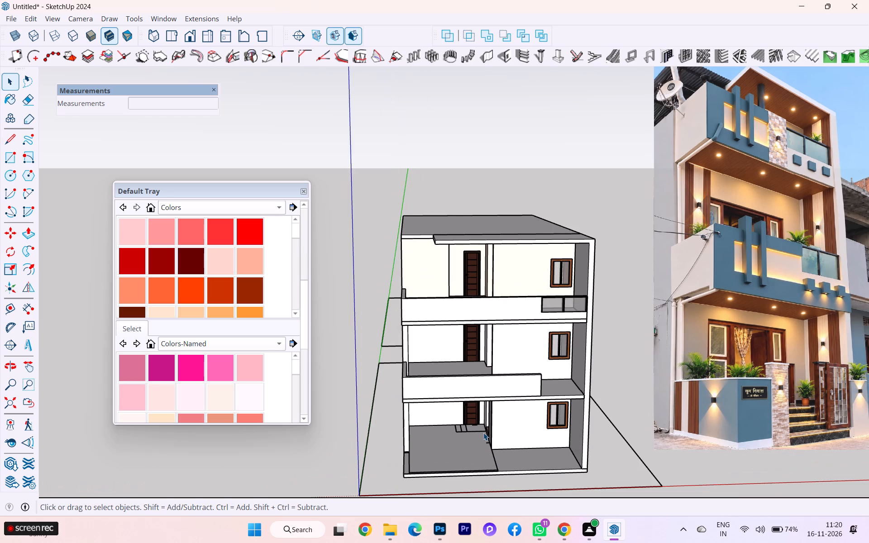
scroll(483, 433, "down", 1)
middle_click_drag(500, 438, 579, 437)
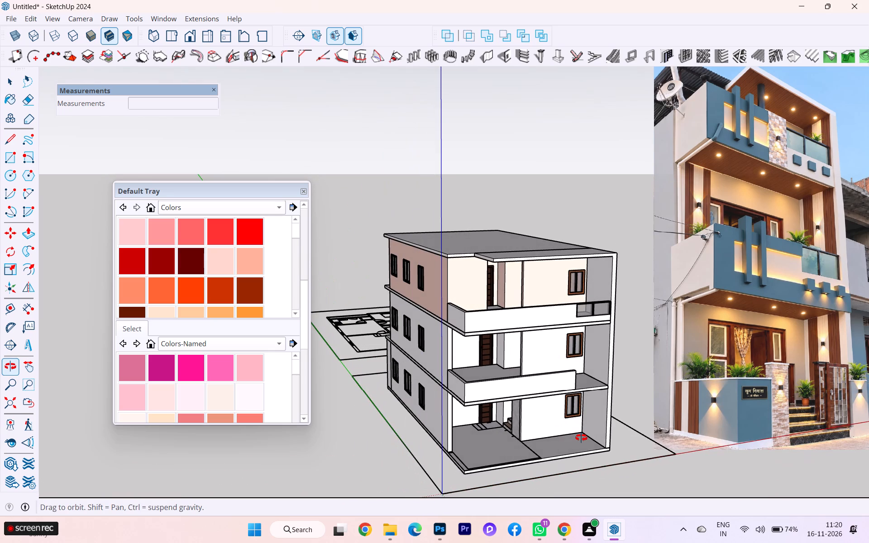
scroll(453, 422, "up", 8)
left_click(5, 86)
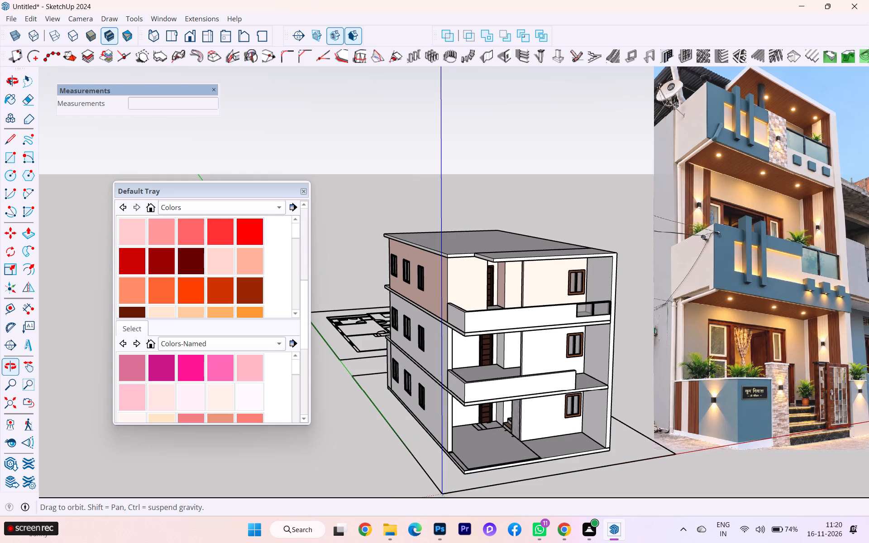
left_click(12, 81)
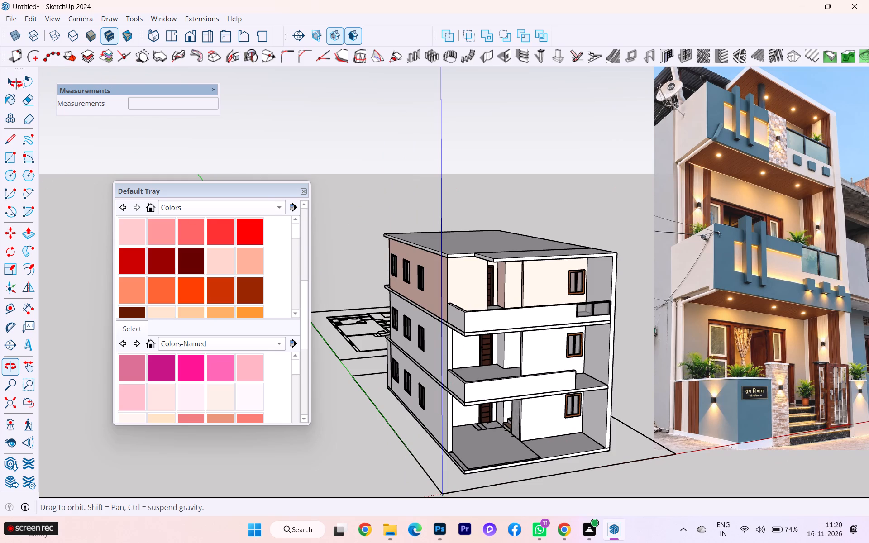
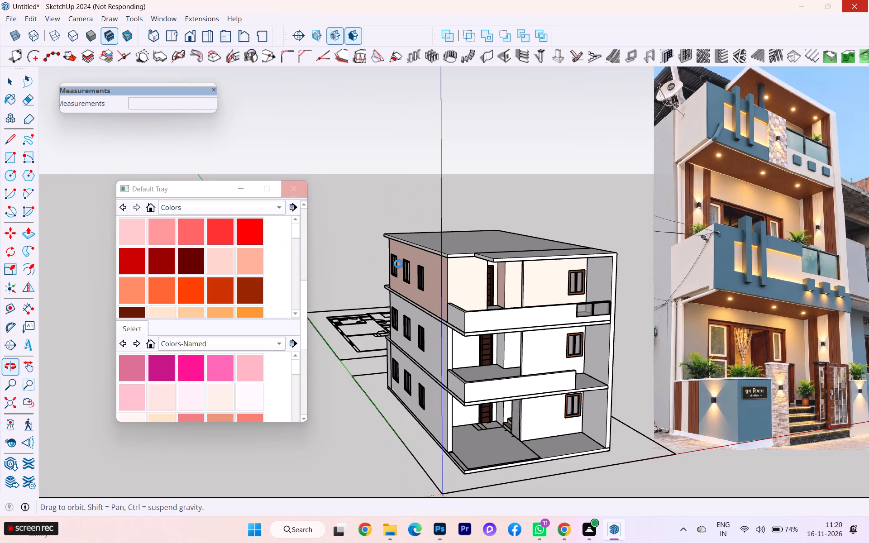
Paint the middle floor's walls with the Color B01 material sampled from the top floor's front wall.
scroll(516, 307, "up", 2)
scroll(516, 307, "down", 1)
scroll(516, 308, "up", 2)
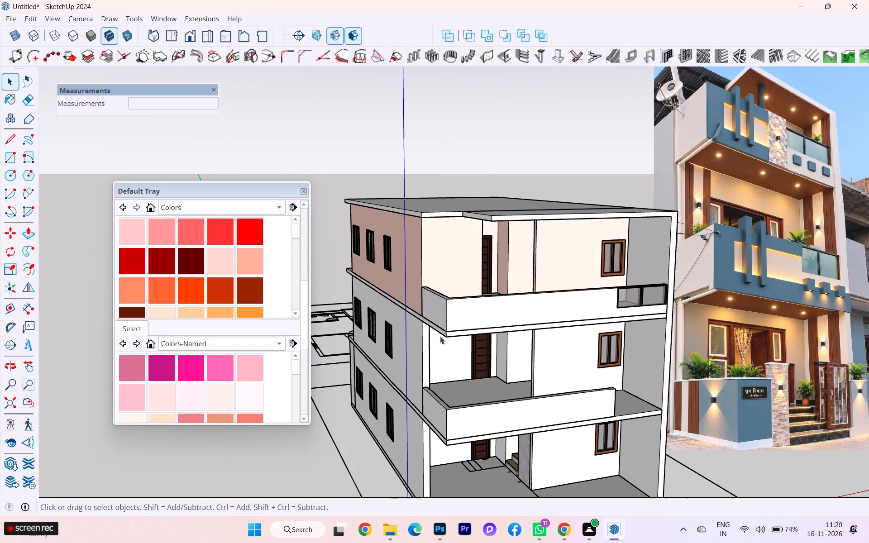
left_click(422, 351)
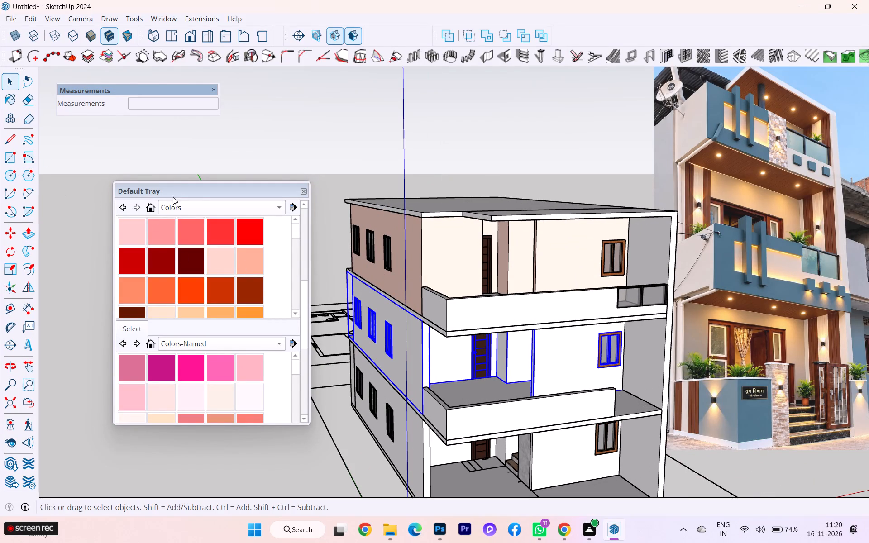
scroll(299, 260, "up", 2)
left_click(295, 258)
left_click(430, 261)
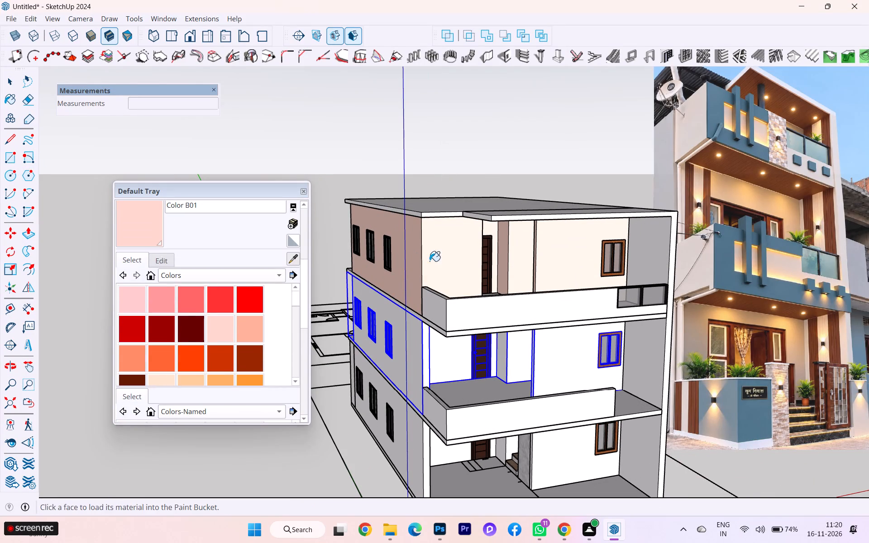
left_click(412, 335)
scroll(403, 348, "down", 4)
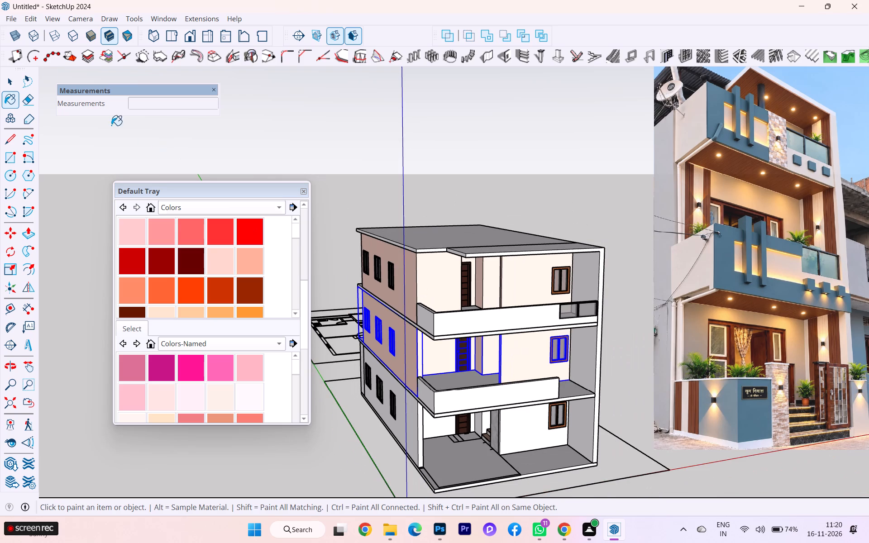
Match Color B01 to the light side wall of the top balcony in the reference photo.
left_click(6, 83)
left_click(414, 423)
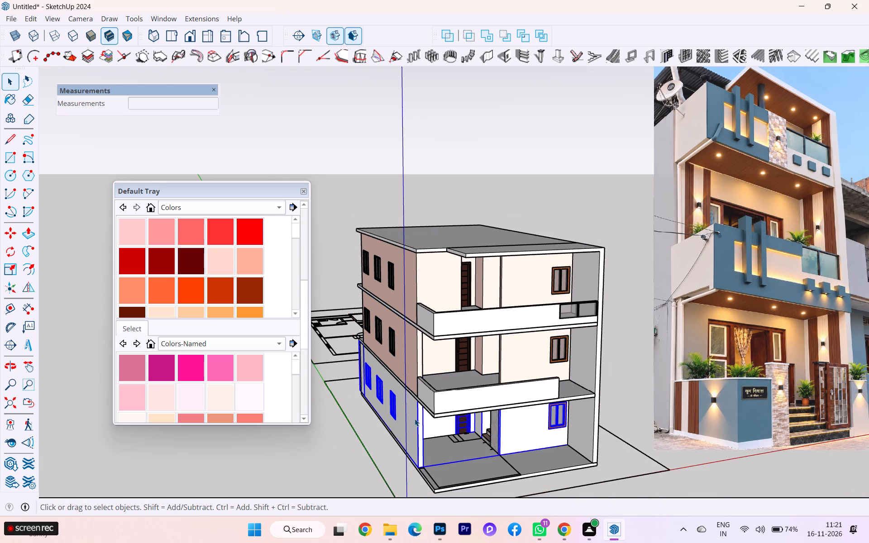
scroll(287, 310, "up", 2)
scroll(282, 266, "up", 2)
scroll(158, 324, "down", 2)
scroll(158, 324, "up", 4)
scroll(173, 299, "down", 2)
scroll(173, 299, "up", 2)
scroll(171, 208, "up", 2)
scroll(170, 206, "down", 2)
scroll(170, 206, "up", 1)
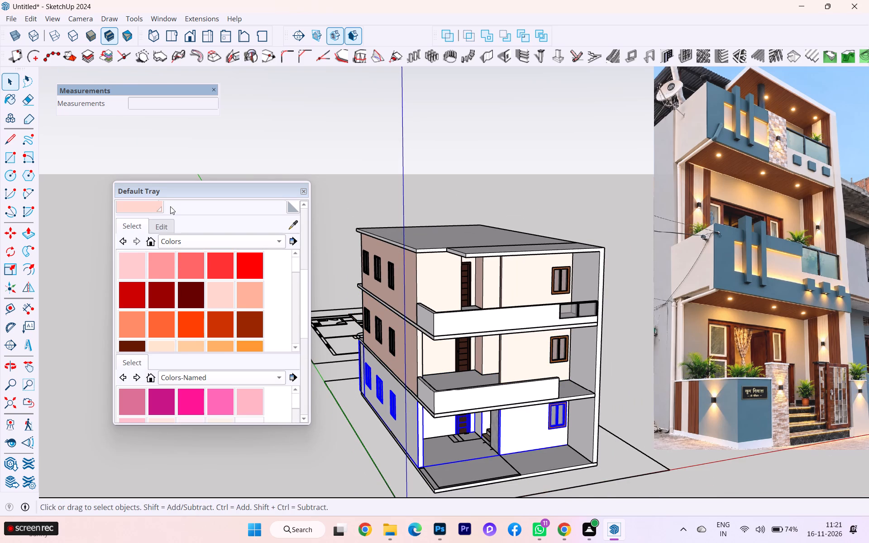
left_click(165, 222)
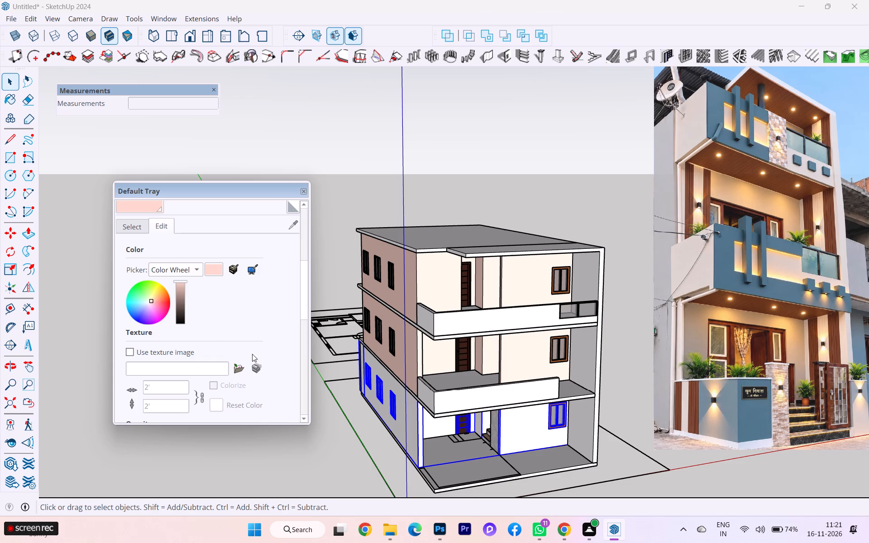
left_click(255, 270)
left_click(699, 133)
Select the ground floor walls and match Color B01 again to the top balcony's light side wall in the reference photo.
scroll(425, 355, "up", 1)
scroll(425, 355, "down", 2)
scroll(424, 356, "up", 3)
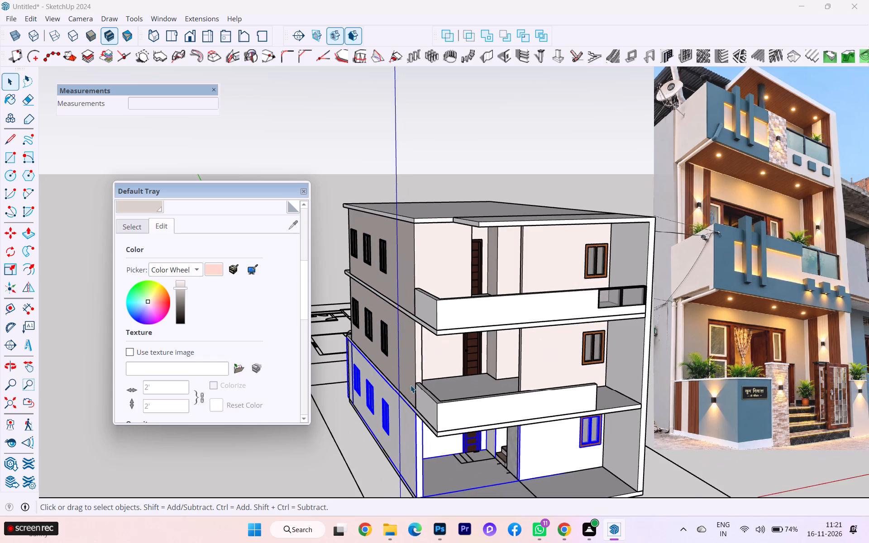
scroll(410, 388, "up", 2)
left_click(401, 434)
middle_click_drag(454, 297, 661, 305)
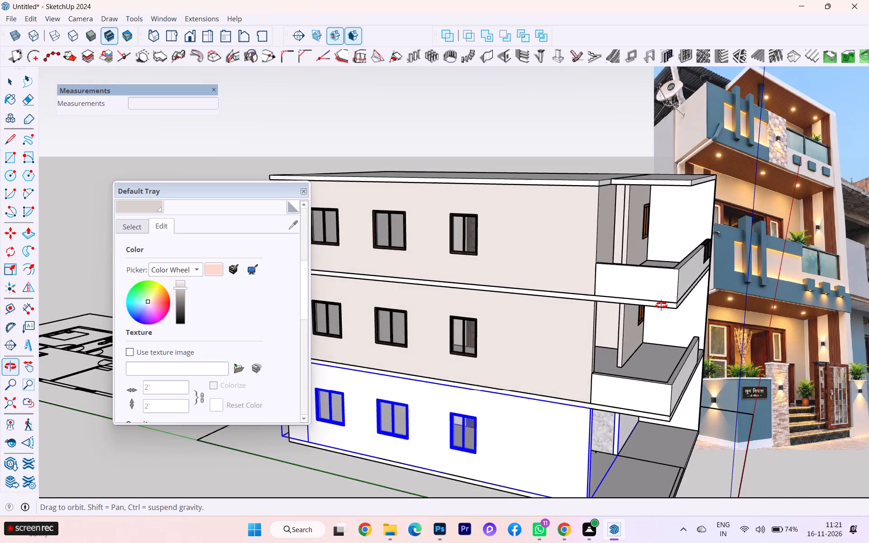
middle_click_drag(661, 305, 527, 281)
left_click(445, 439)
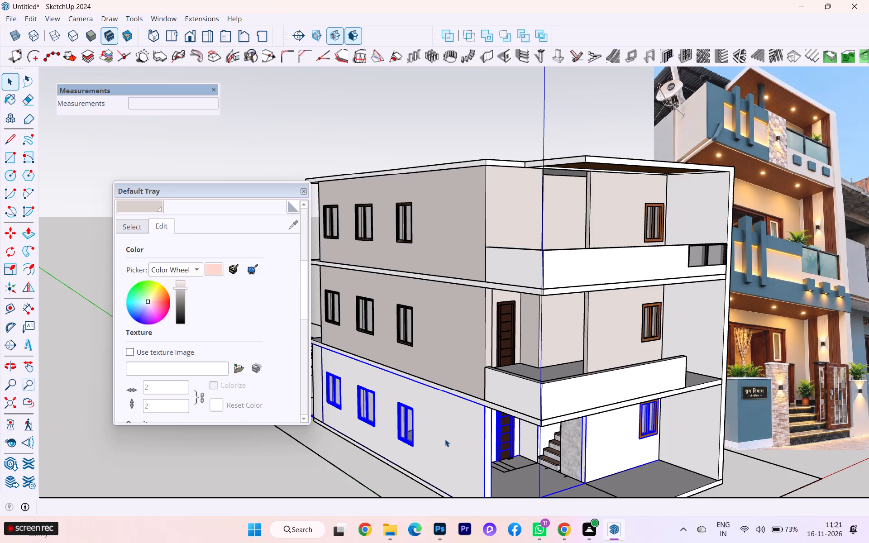
left_click(250, 271)
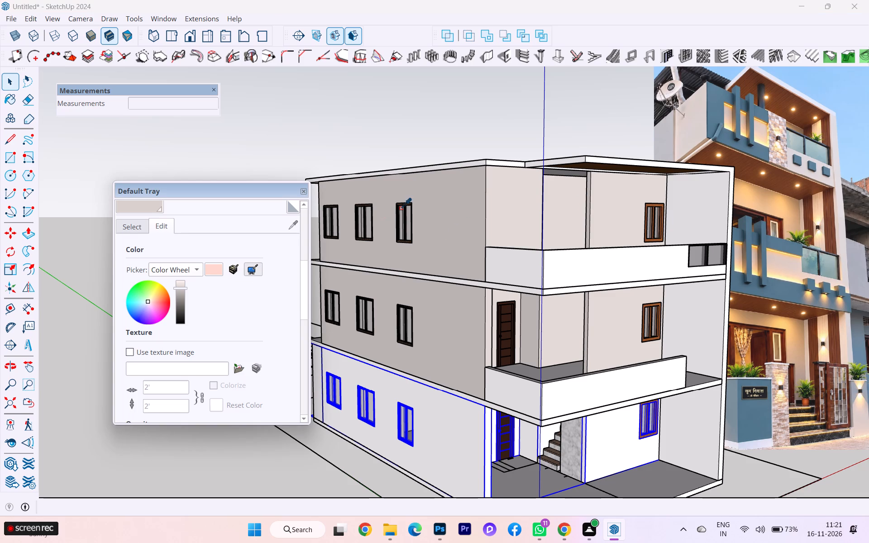
left_click(697, 136)
left_click(460, 442)
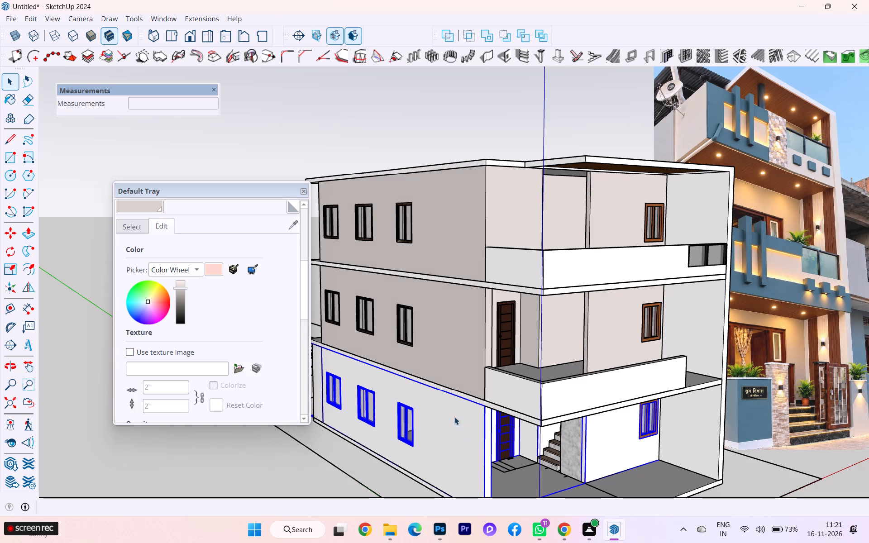
Paint the ground floor's walls with the Color B01 material sampled from the upper floors' side wall, and clear the selection.
scroll(290, 229, "up", 2)
left_click(148, 257)
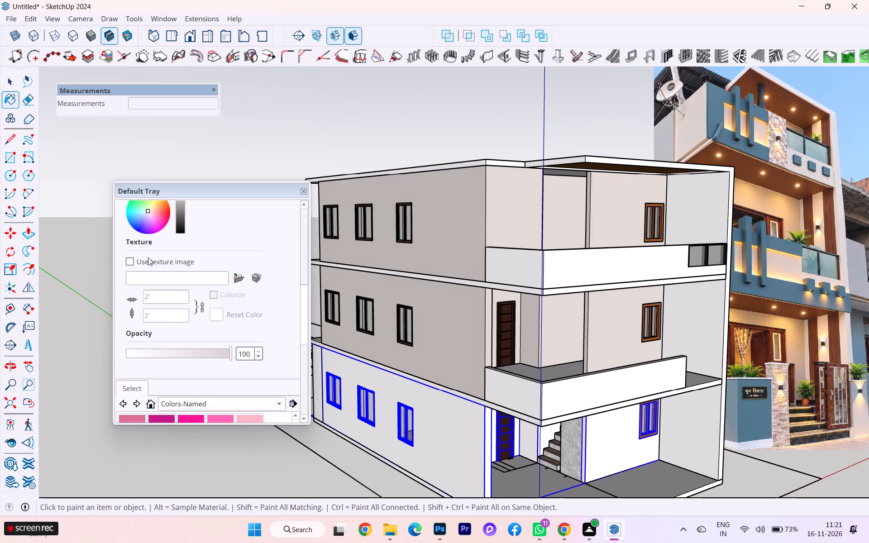
scroll(153, 254, "up", 4)
scroll(153, 254, "down", 2)
scroll(153, 254, "up", 1)
left_click(138, 243)
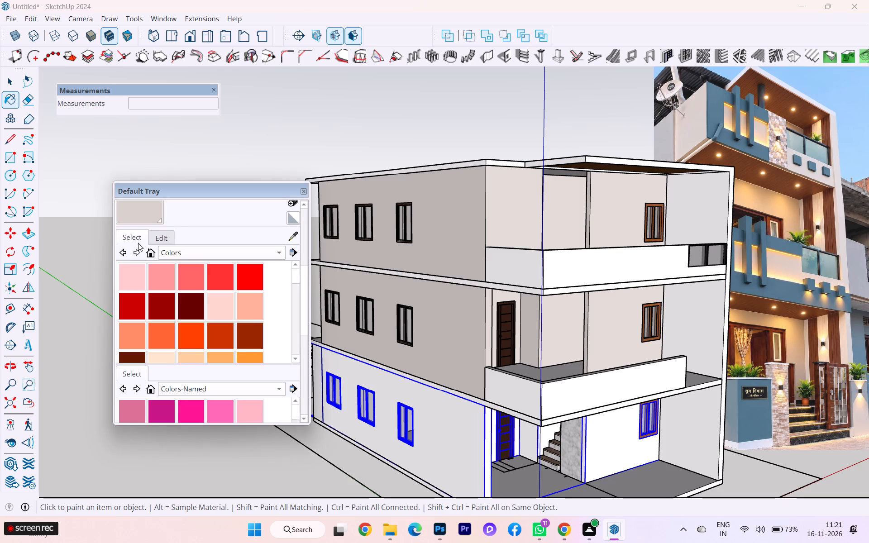
left_click(292, 237)
left_click(454, 248)
left_click(465, 434)
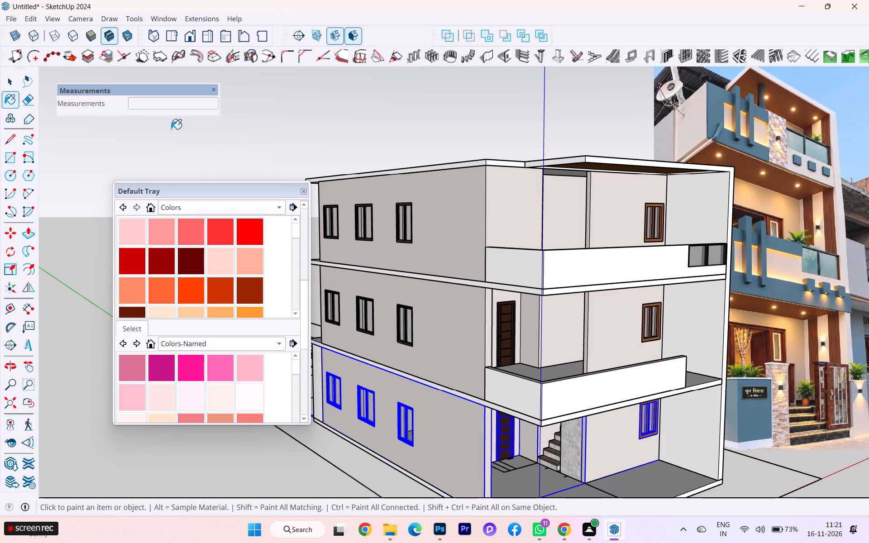
left_click(12, 83)
left_click(267, 119)
Examine the painted walls of all three floors from the front and from the windowed side.
middle_click_drag(465, 199, 306, 190)
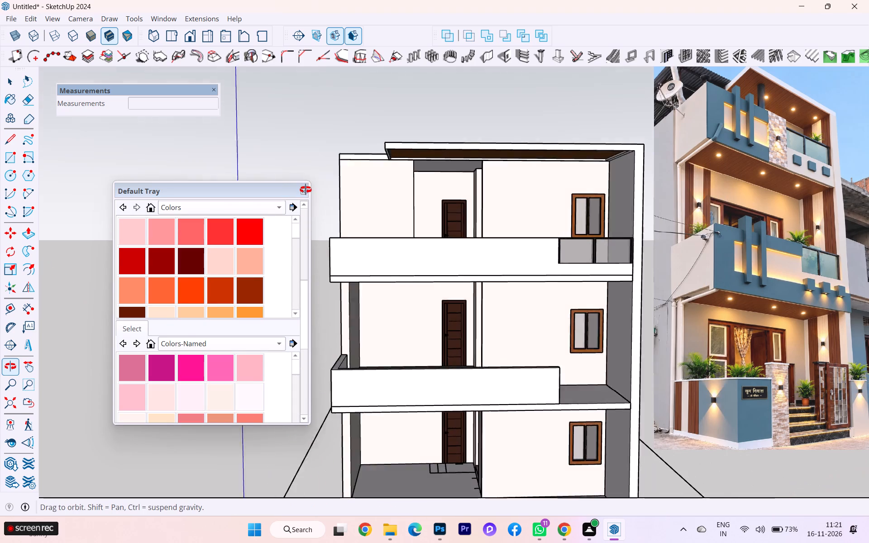
middle_click_drag(306, 190, 324, 190)
scroll(492, 184, "down", 2)
scroll(528, 211, "down", 1)
scroll(529, 212, "up", 1)
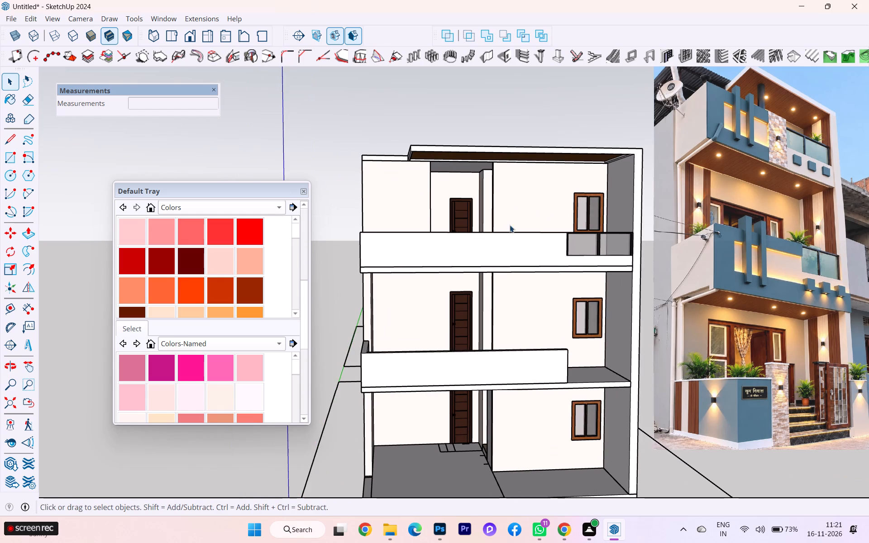
scroll(461, 242, "up", 1)
scroll(460, 244, "down", 1)
scroll(460, 249, "up", 1)
scroll(433, 276, "up", 3)
scroll(433, 276, "down", 3)
scroll(433, 276, "up", 1)
scroll(428, 280, "down", 2)
middle_click_drag(434, 281, 754, 304)
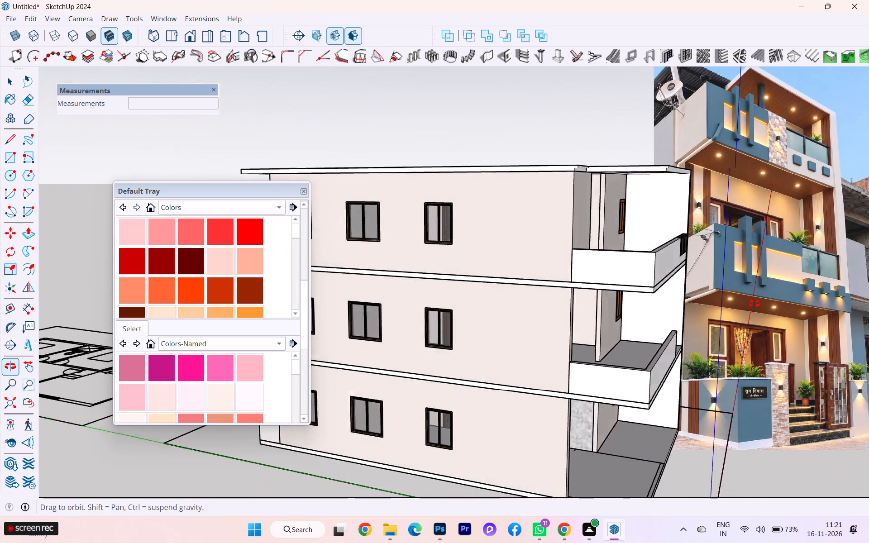
middle_click_drag(754, 304, 778, 303)
scroll(138, 249, "up", 4)
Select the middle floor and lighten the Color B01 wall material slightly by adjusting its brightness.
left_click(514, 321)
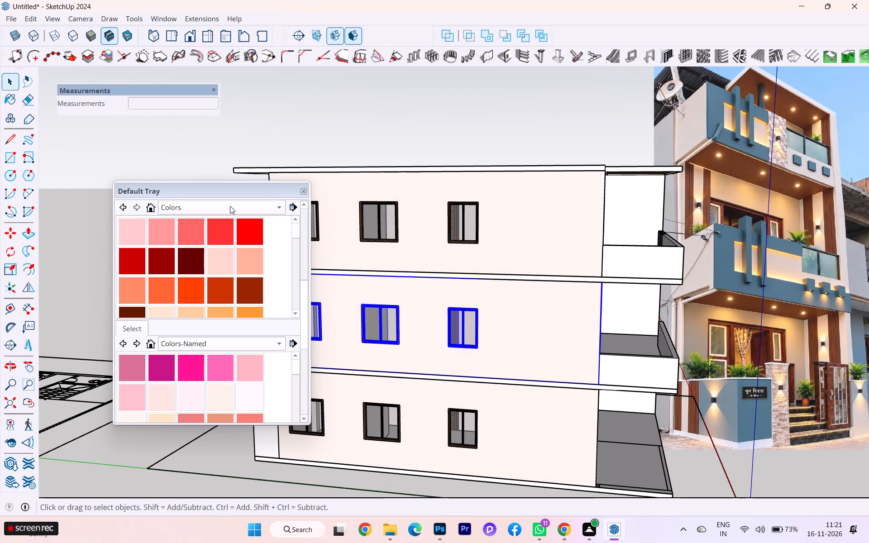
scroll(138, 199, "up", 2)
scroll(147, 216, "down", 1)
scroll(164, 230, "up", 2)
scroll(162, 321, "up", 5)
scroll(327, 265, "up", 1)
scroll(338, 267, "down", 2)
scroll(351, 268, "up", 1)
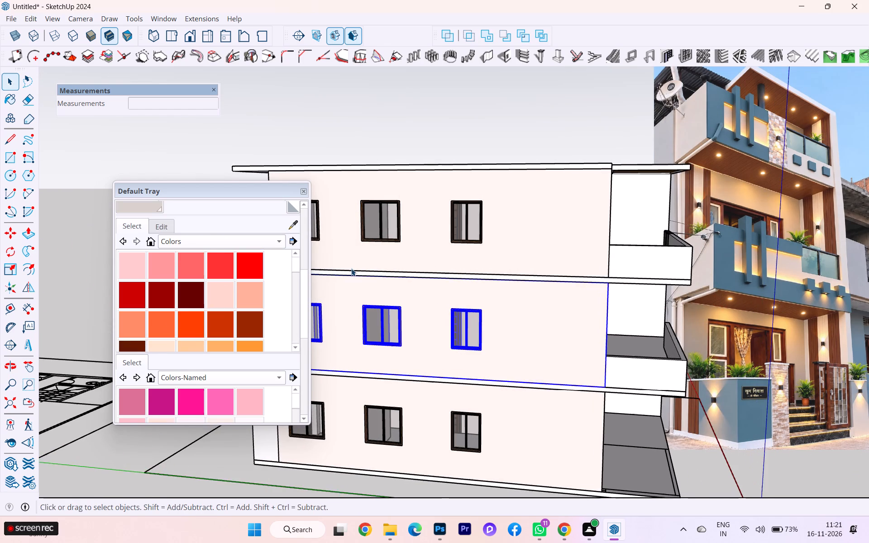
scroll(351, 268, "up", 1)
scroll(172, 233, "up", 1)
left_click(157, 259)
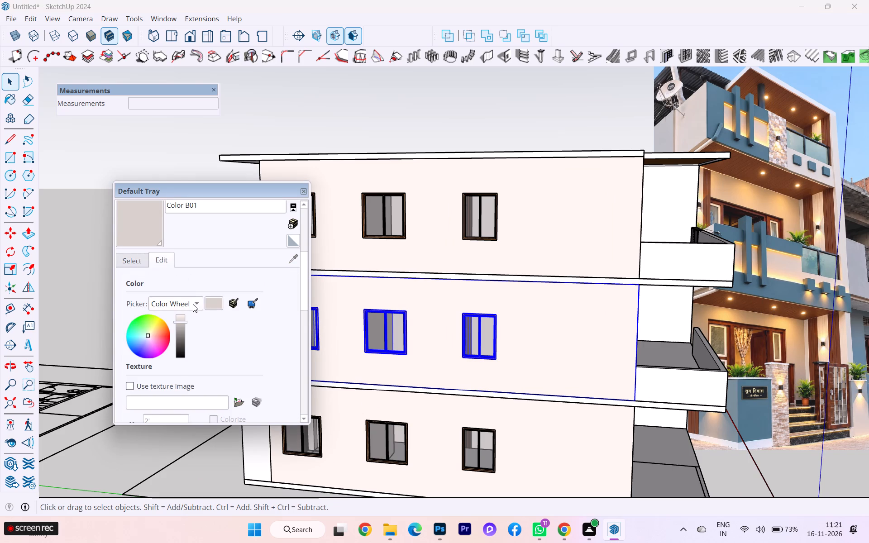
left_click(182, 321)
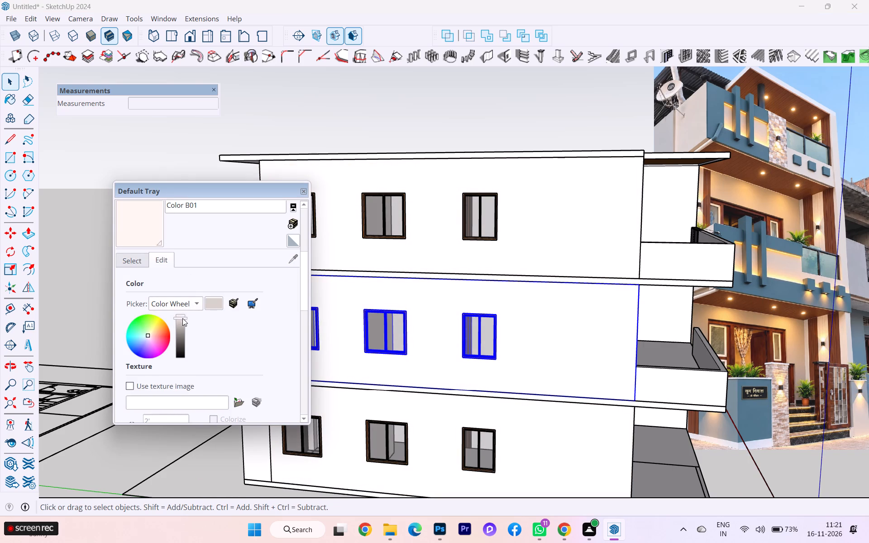
Examine the wall colour from the side, front and corner of the house against the reference photo.
scroll(527, 316, "down", 1)
middle_click_drag(495, 325, 375, 315)
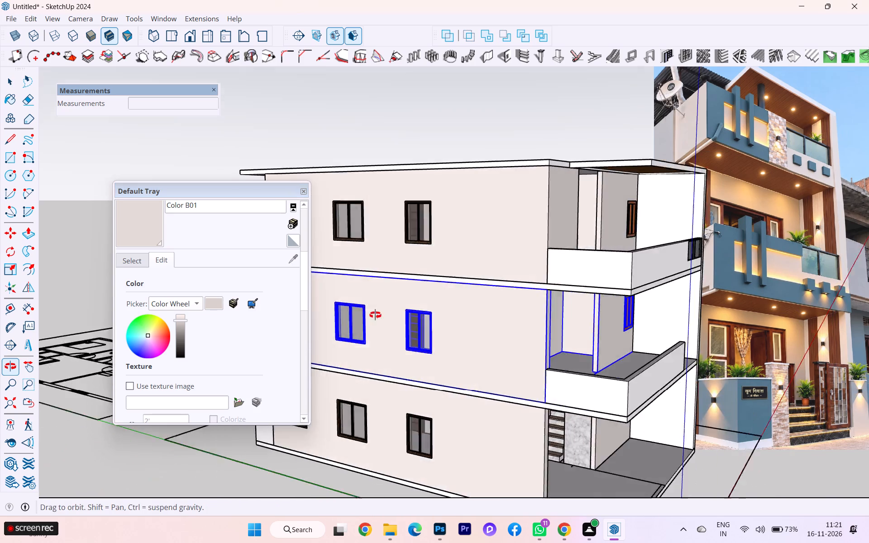
middle_click_drag(375, 315, 204, 283)
scroll(427, 307, "down", 1)
middle_click_drag(482, 305, 406, 319)
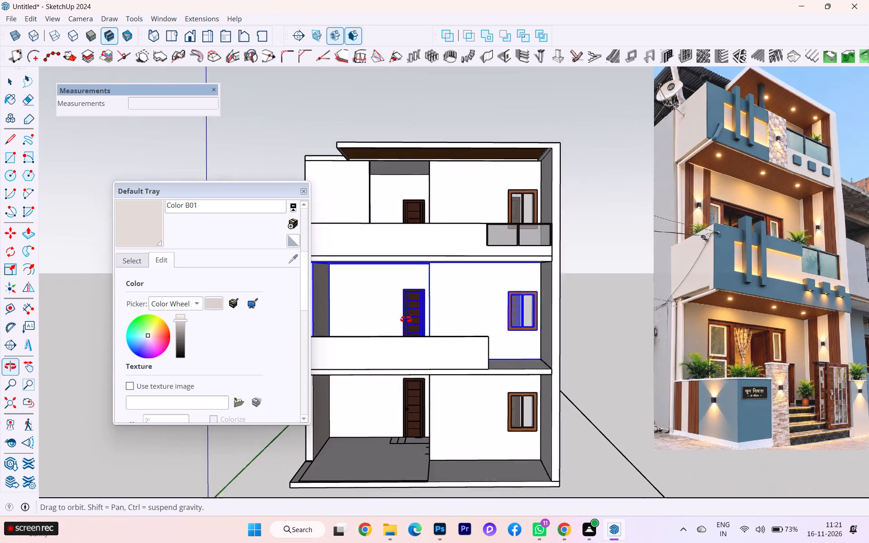
middle_click_drag(406, 319, 415, 341)
scroll(407, 322, "down", 1)
scroll(426, 311, "up", 5)
scroll(431, 304, "down", 4)
middle_click_drag(434, 302, 568, 331)
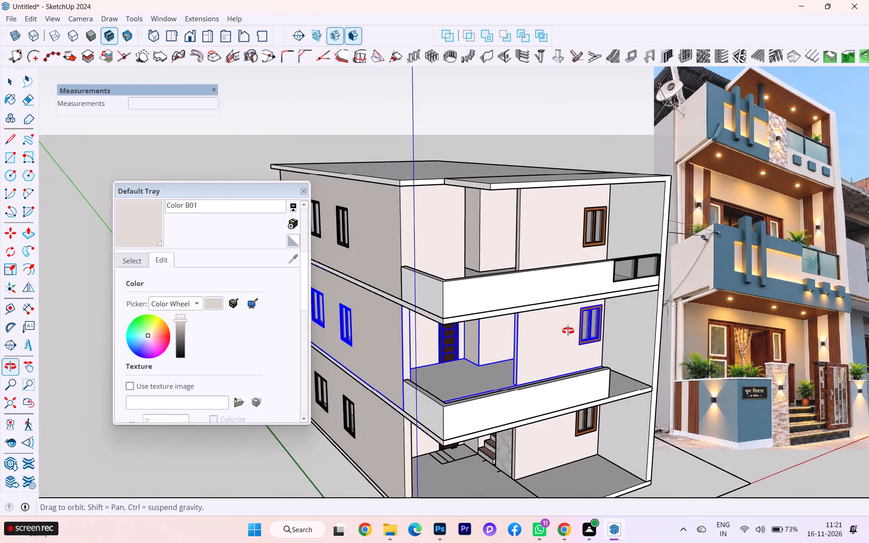
middle_click_drag(568, 331, 459, 274)
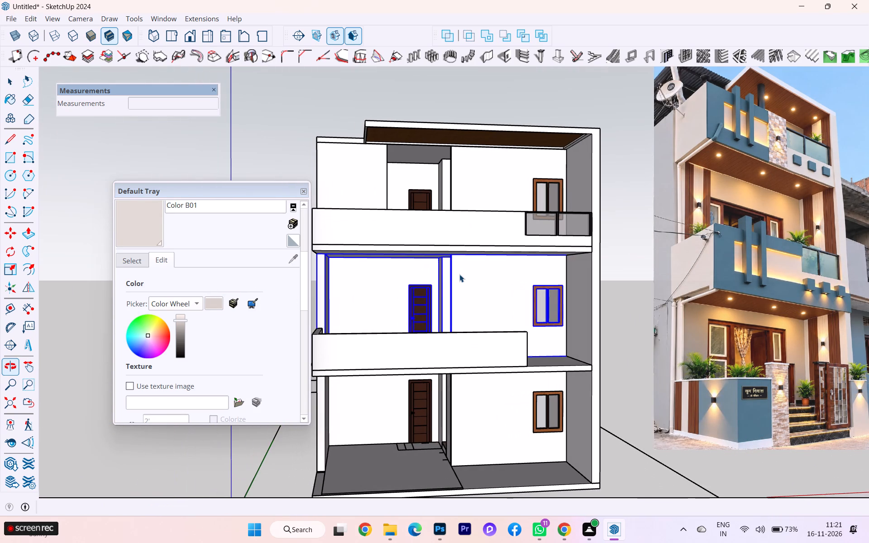
Darken the Color B01 wall material slightly by lowering its brightness, and clear the selection.
left_click(181, 320)
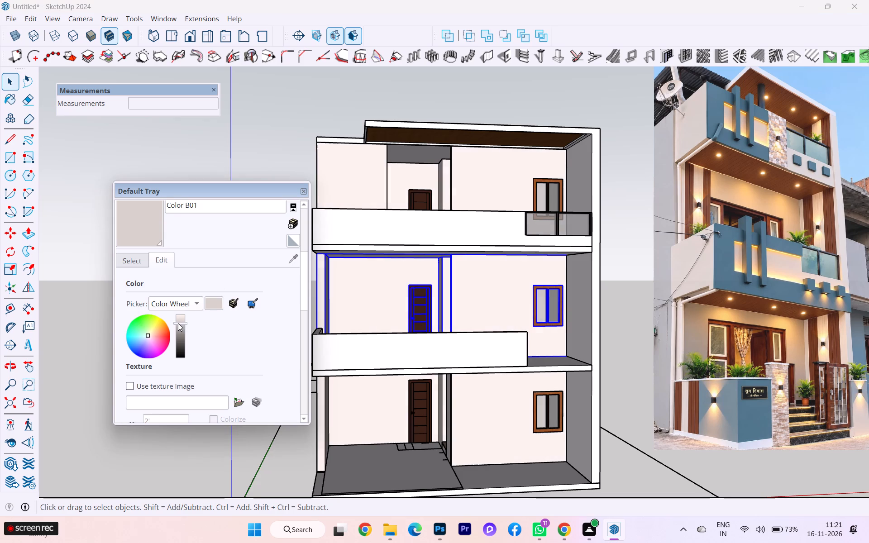
left_click(6, 87)
left_click(142, 143)
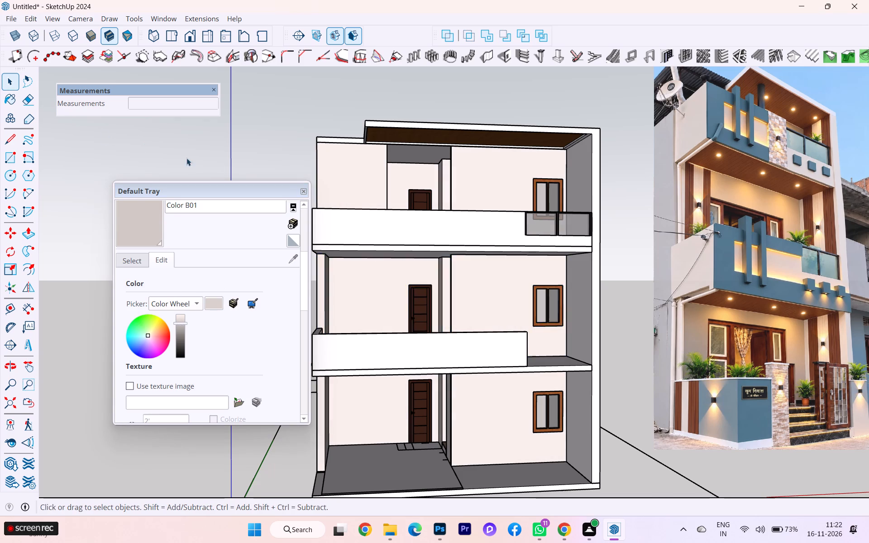
Examine the upper floors, balconies and roof of the house from above the front facade.
scroll(228, 161, "up", 4)
scroll(430, 222, "down", 3)
middle_click_drag(483, 241, 469, 318)
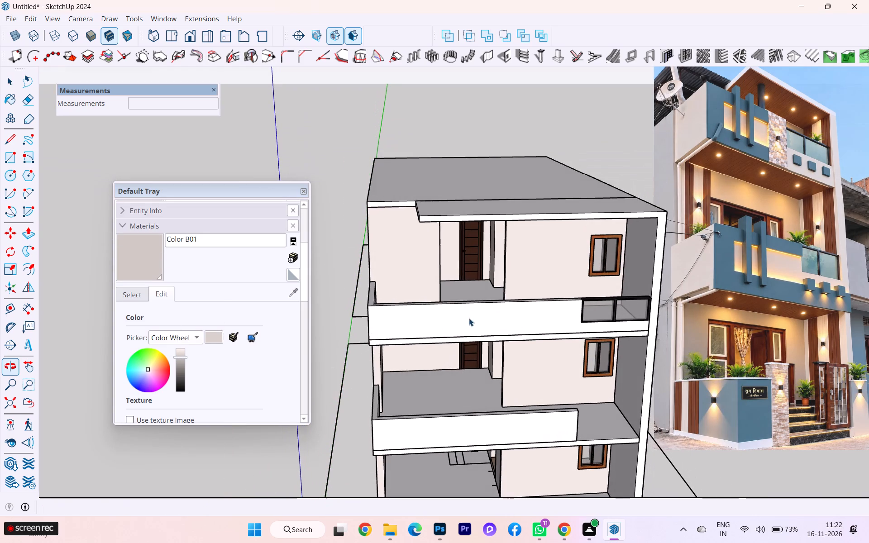
scroll(519, 229, "up", 2)
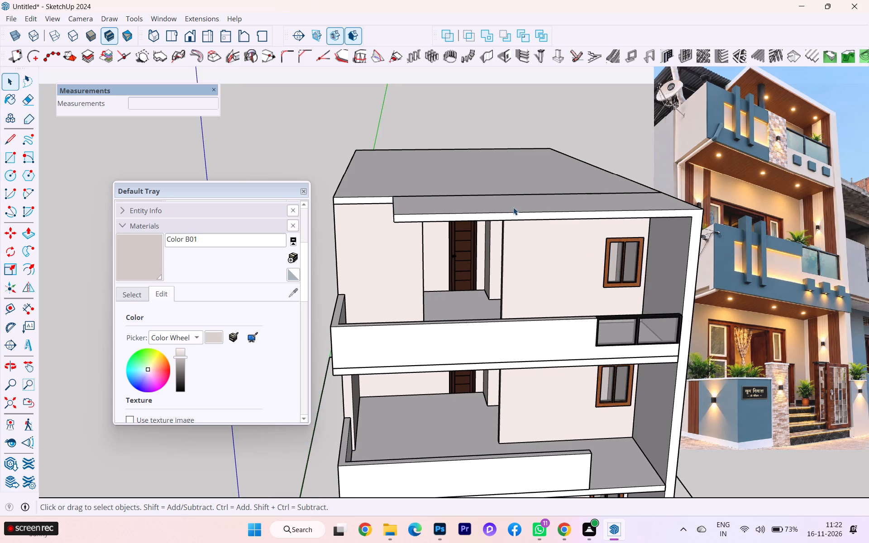
scroll(505, 207, "down", 1)
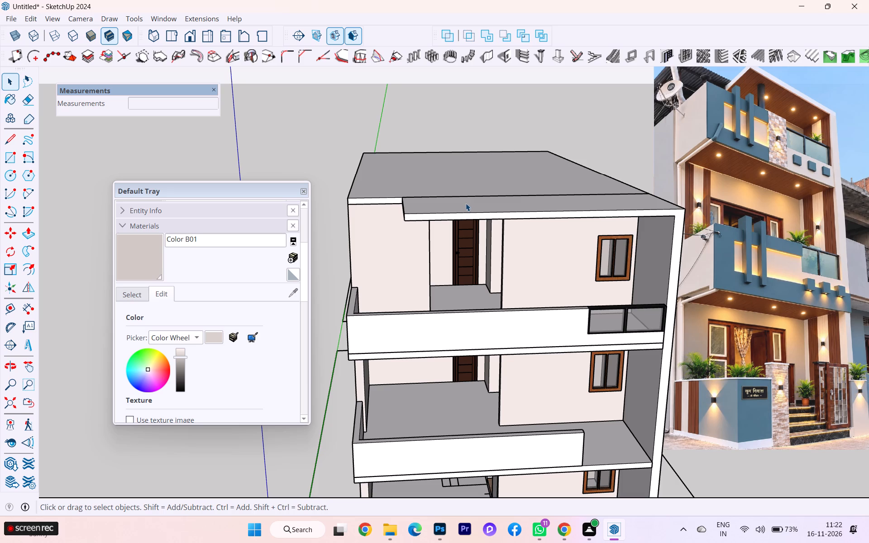
scroll(486, 244, "up", 1)
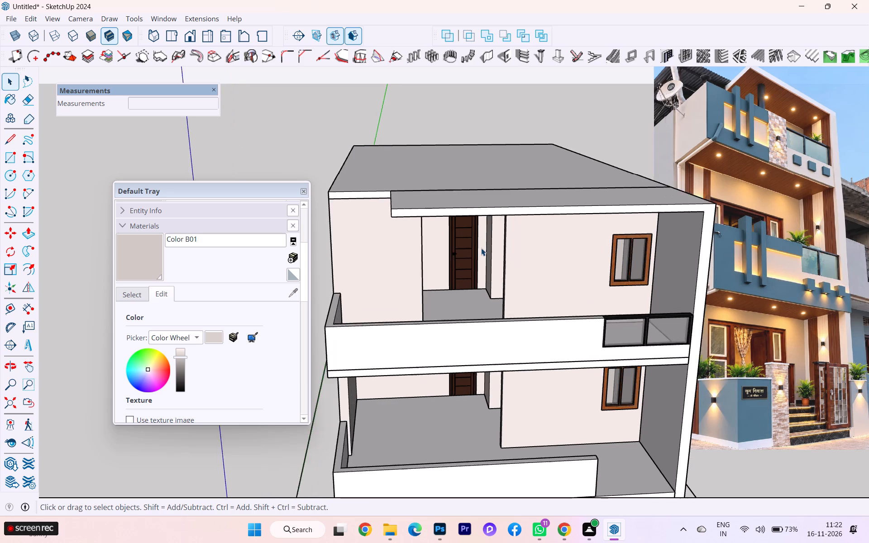
scroll(481, 248, "down", 2)
scroll(481, 248, "up", 2)
scroll(377, 269, "down", 2)
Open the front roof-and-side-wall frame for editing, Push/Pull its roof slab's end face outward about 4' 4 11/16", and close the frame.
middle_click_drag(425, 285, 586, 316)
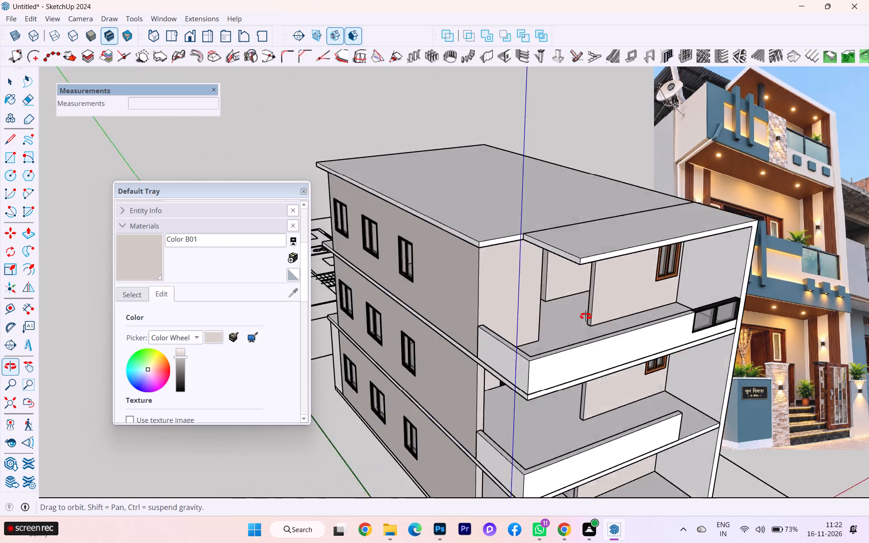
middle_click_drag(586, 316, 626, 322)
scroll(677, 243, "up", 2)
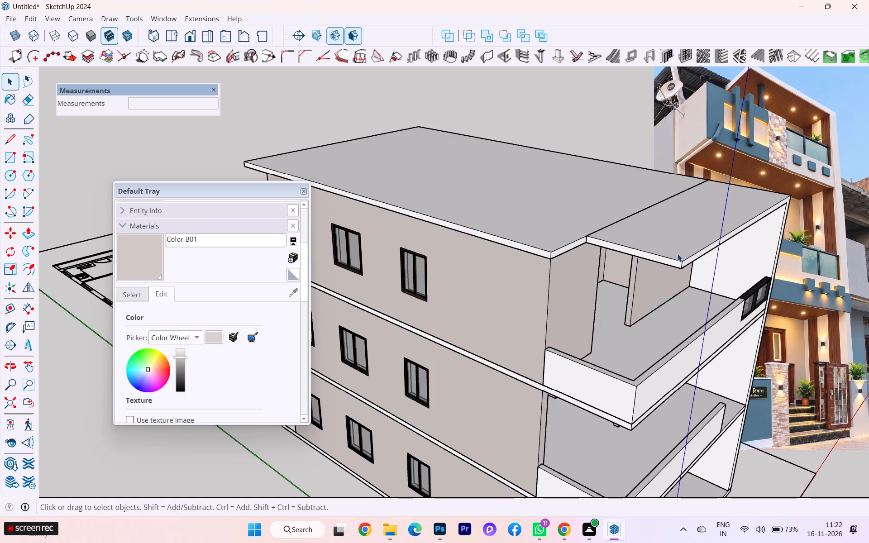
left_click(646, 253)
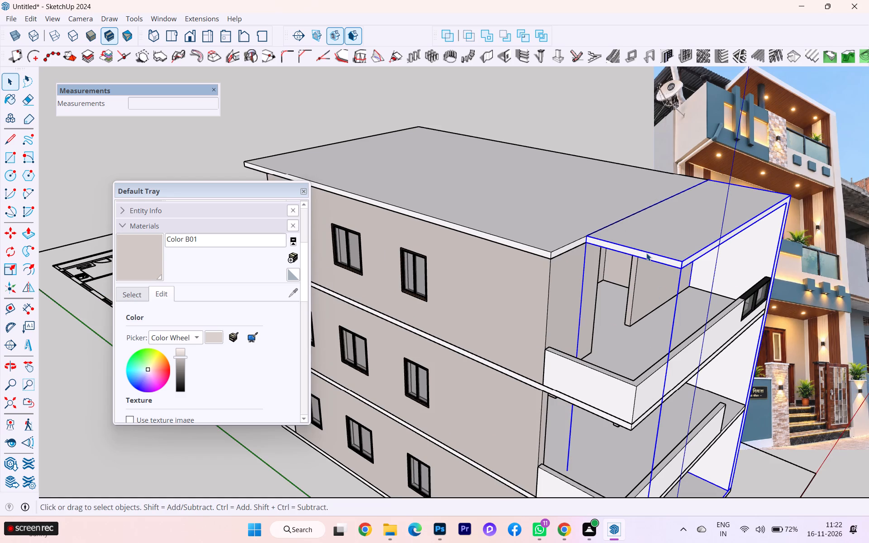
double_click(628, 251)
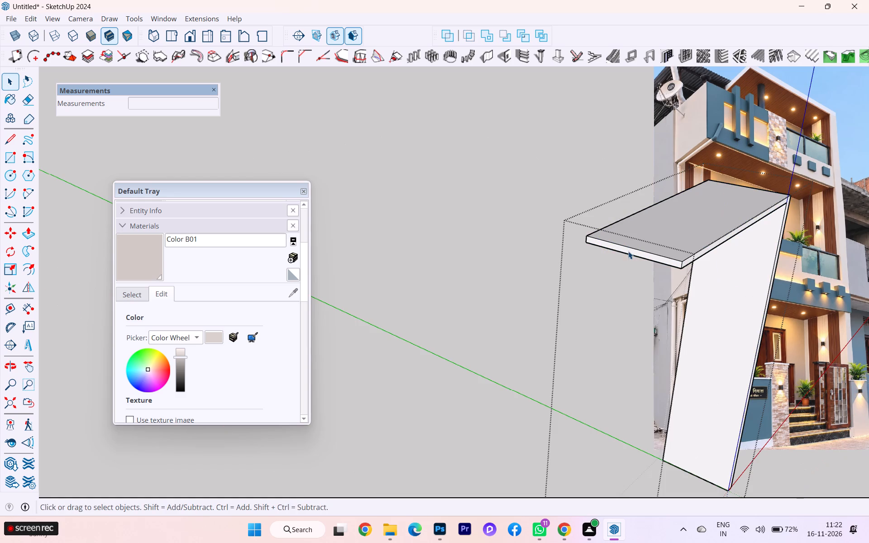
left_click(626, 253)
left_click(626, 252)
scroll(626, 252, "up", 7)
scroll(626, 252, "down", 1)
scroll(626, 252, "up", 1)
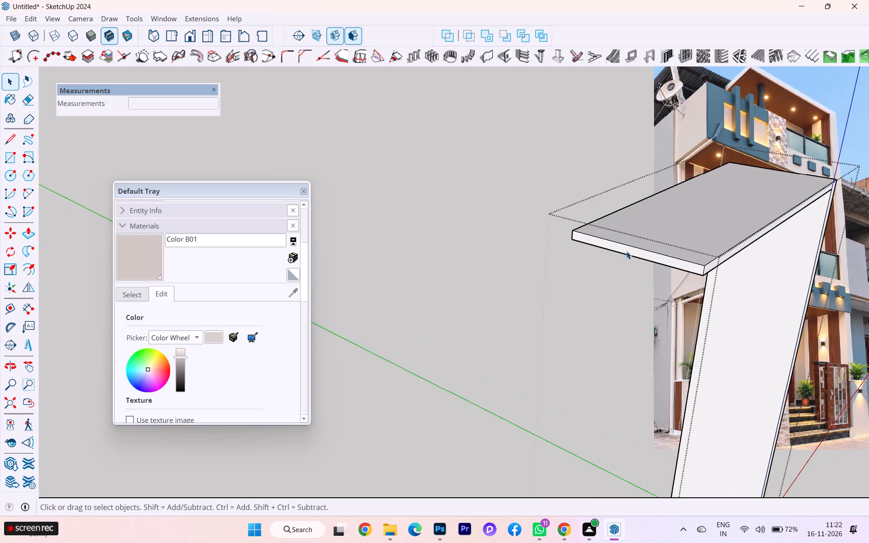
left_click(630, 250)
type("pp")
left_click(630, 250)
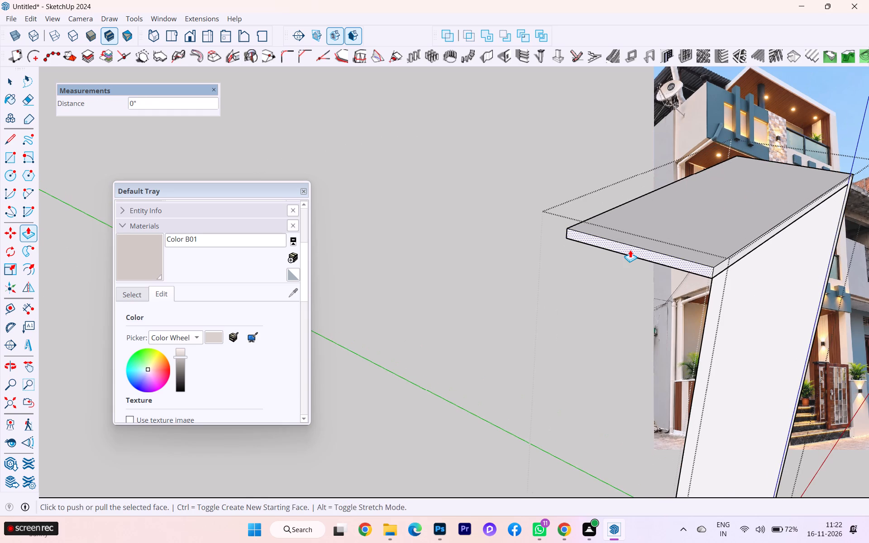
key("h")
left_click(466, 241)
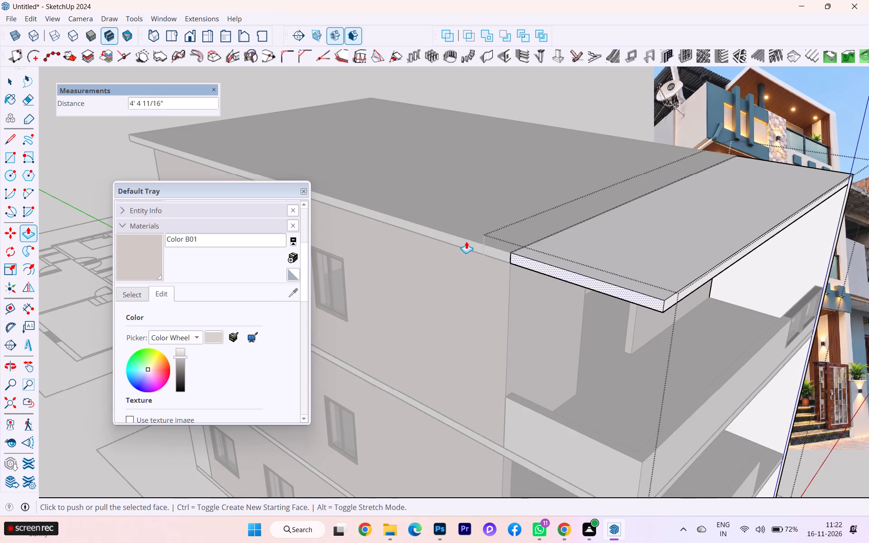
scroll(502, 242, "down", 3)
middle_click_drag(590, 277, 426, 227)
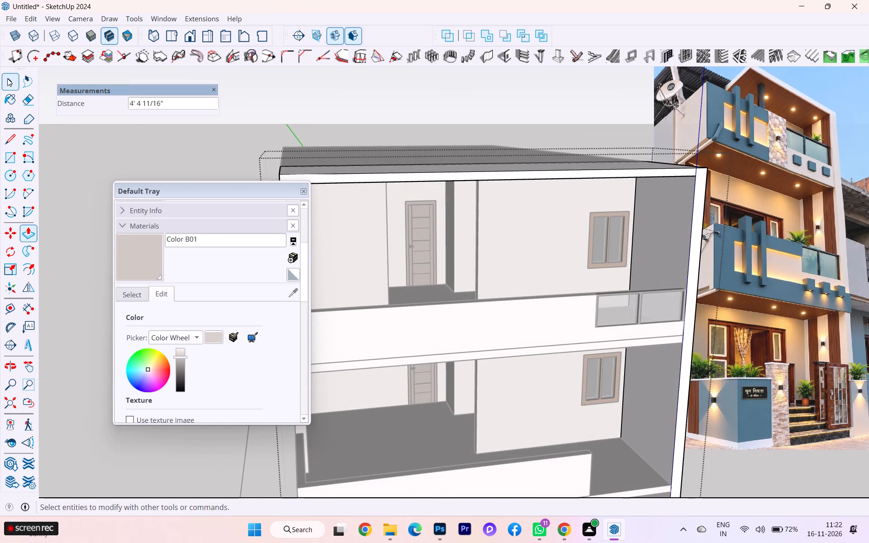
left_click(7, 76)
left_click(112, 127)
Examine the extended roof slab from the front, the corner and below against the reference photo.
scroll(458, 160, "down", 2)
scroll(470, 161, "up", 1)
scroll(473, 161, "down", 1)
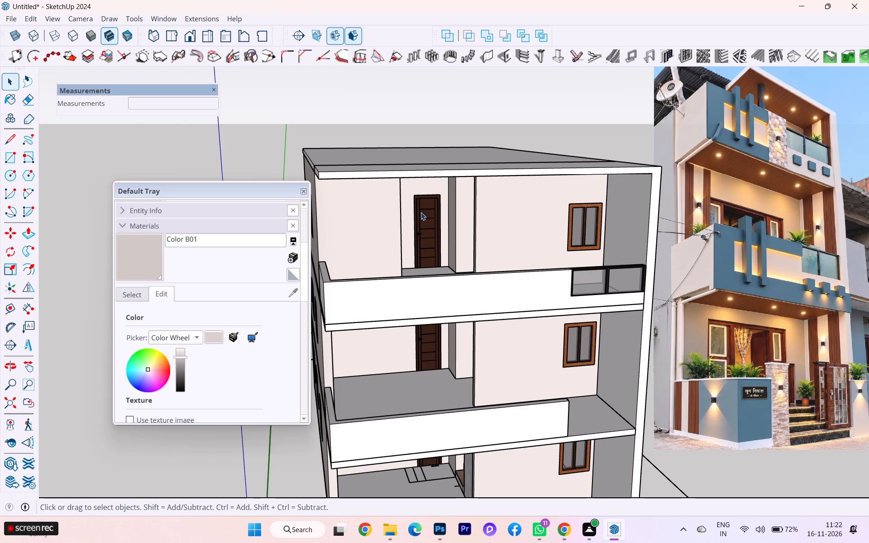
middle_click(513, 209)
scroll(381, 307, "up", 6)
scroll(380, 307, "down", 1)
scroll(424, 296, "down", 1)
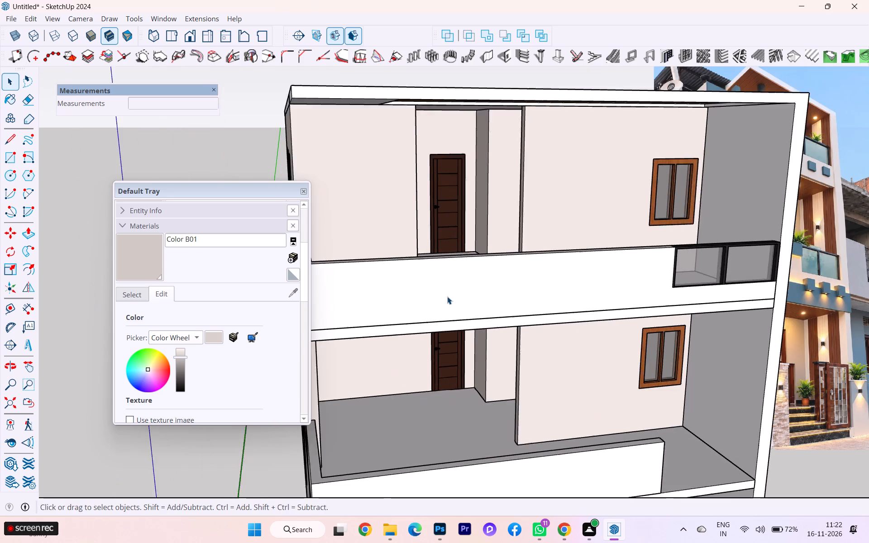
scroll(447, 296, "down", 1)
scroll(453, 296, "up", 1)
scroll(459, 294, "down", 1)
middle_click_drag(448, 282, 487, 295)
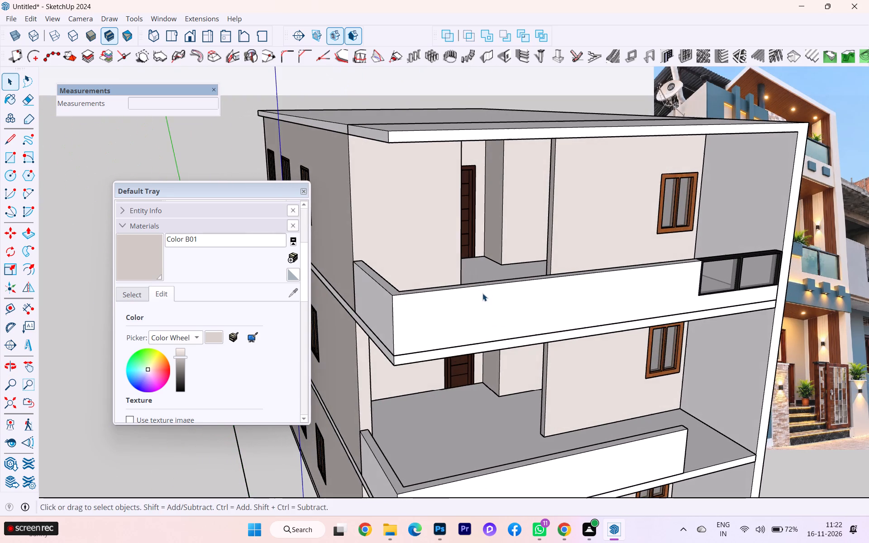
middle_click_drag(434, 75, 413, 0)
scroll(434, 207, "down", 3)
scroll(421, 90, "up", 1)
scroll(423, 103, "down", 1)
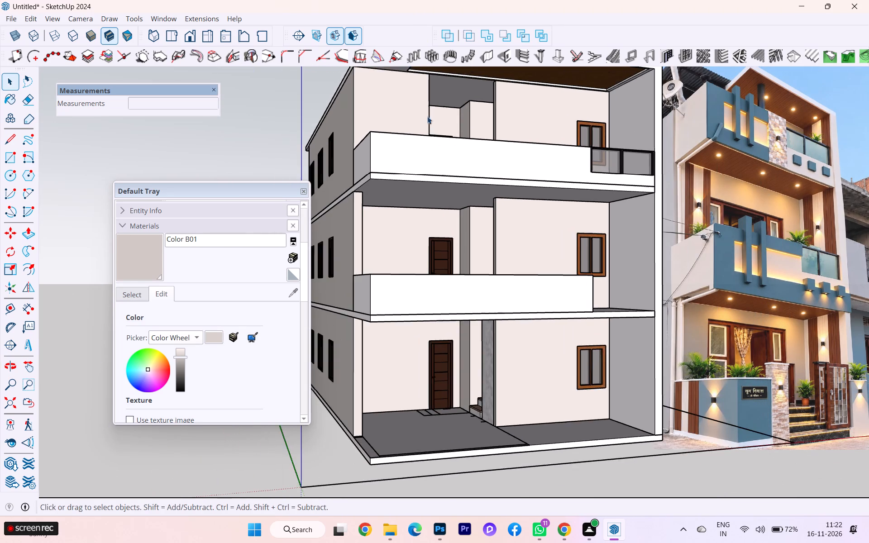
scroll(439, 157, "down", 4)
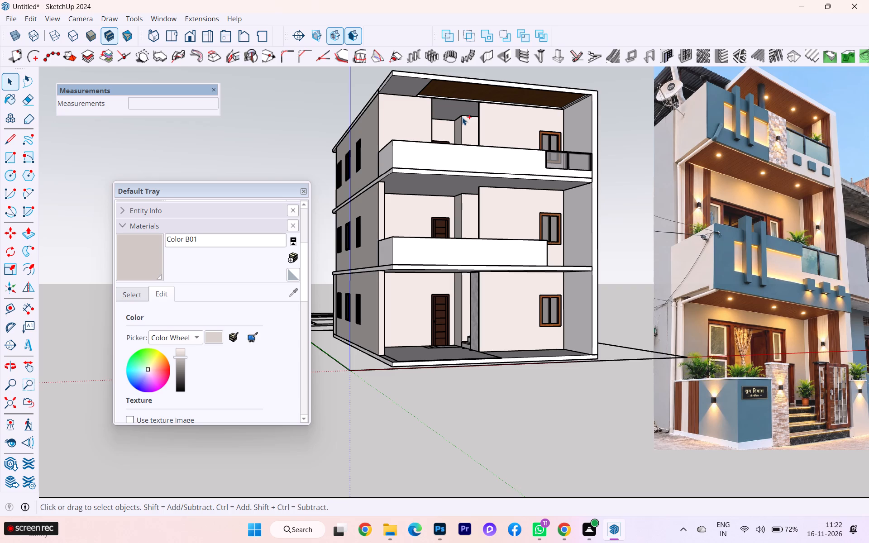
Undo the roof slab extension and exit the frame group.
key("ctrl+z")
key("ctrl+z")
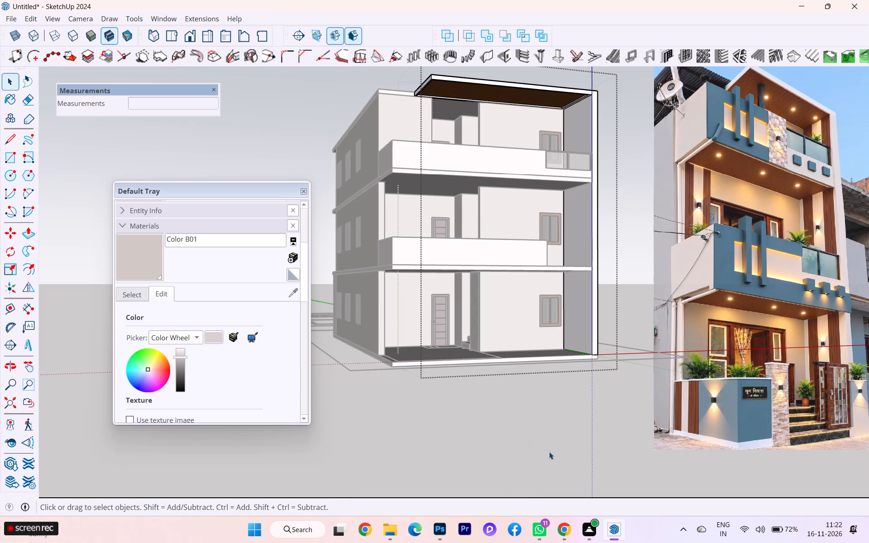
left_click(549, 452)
Open the front roof-and-side-wall frame group for editing and hide the rest of the model around it.
middle_click_drag(465, 277, 585, 308)
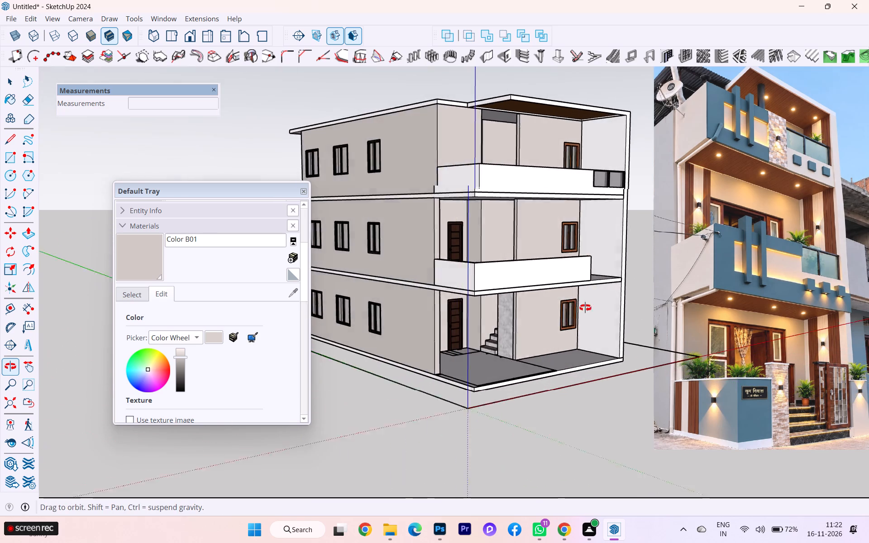
middle_click_drag(585, 308, 653, 314)
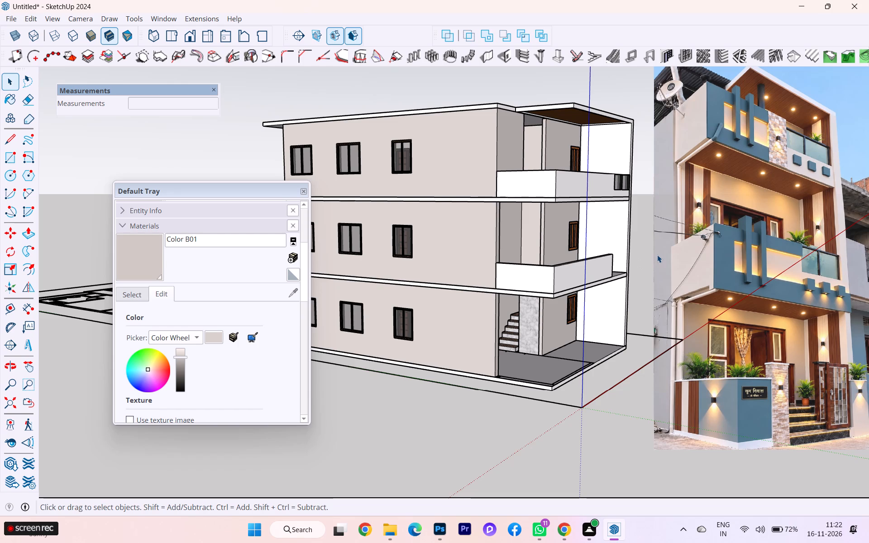
scroll(667, 216, "up", 2)
double_click(585, 209)
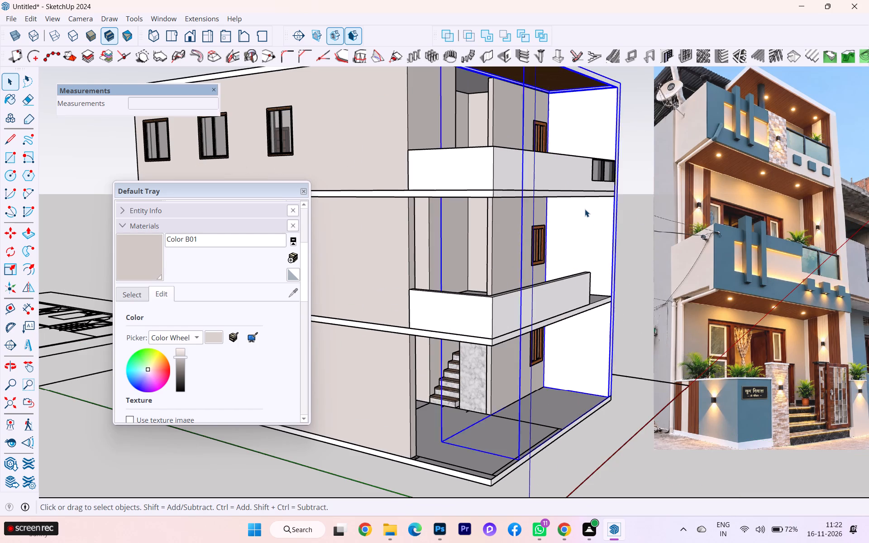
left_click(629, 244)
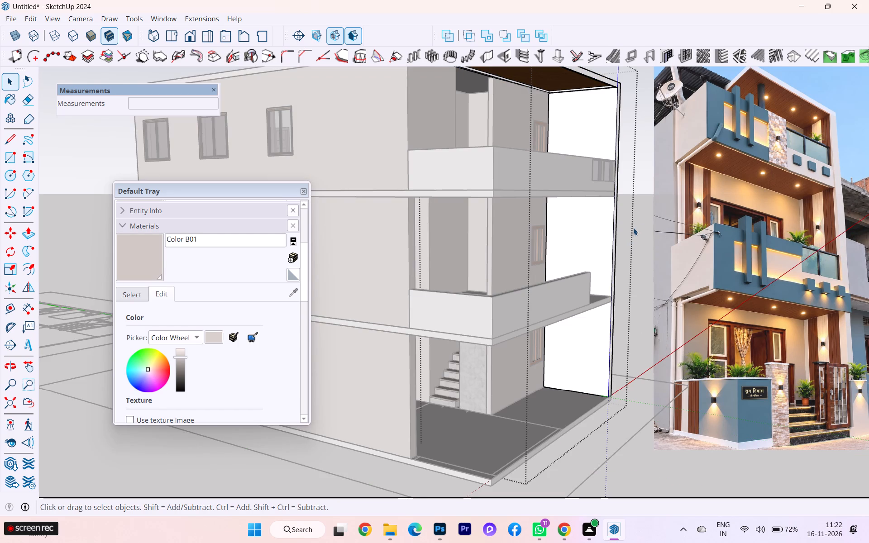
left_click(633, 228)
left_click(596, 246)
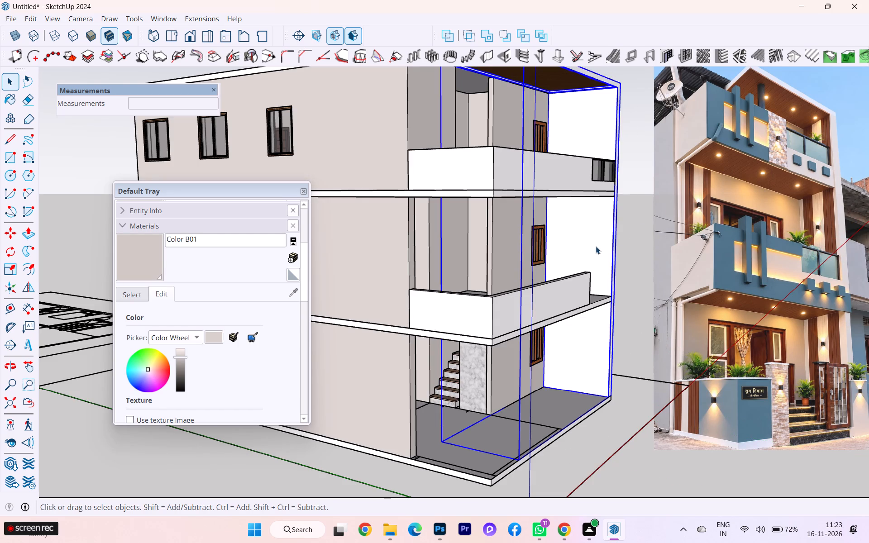
type("hh")
left_click(596, 246)
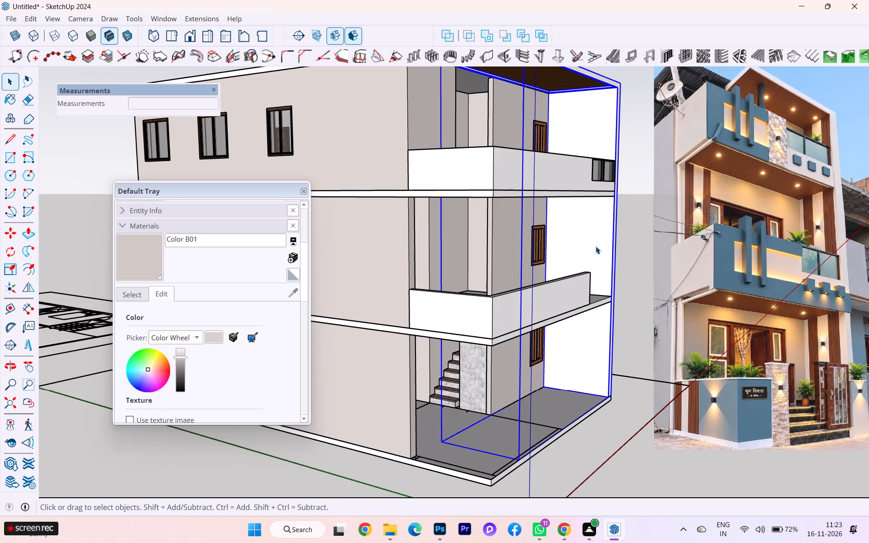
left_click(630, 251)
left_click(602, 251)
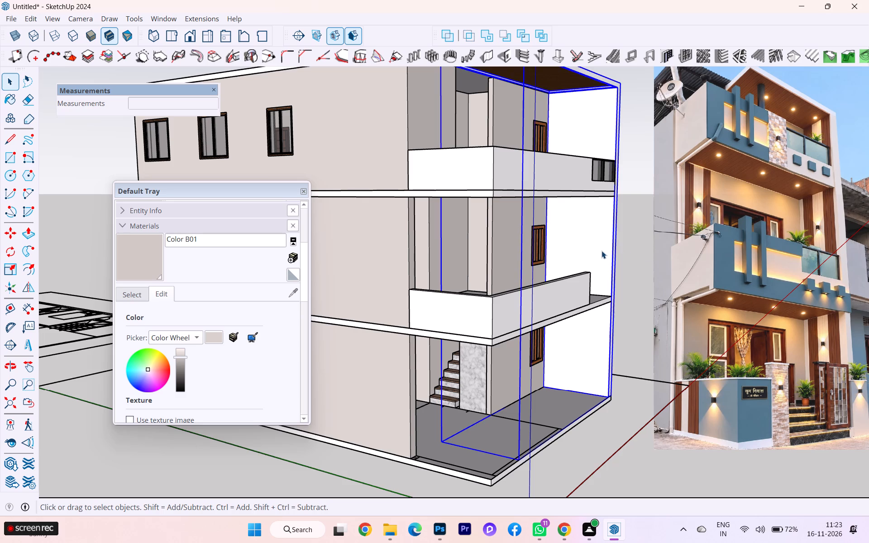
key("h")
double_click(602, 250)
key("h")
key("h")
Draw a full-height rectangular strip about 4 9/16" wide and 31' tall on the side wall, close to its inner vertical edge.
scroll(555, 303, "down", 1)
middle_click_drag(563, 308, 621, 314)
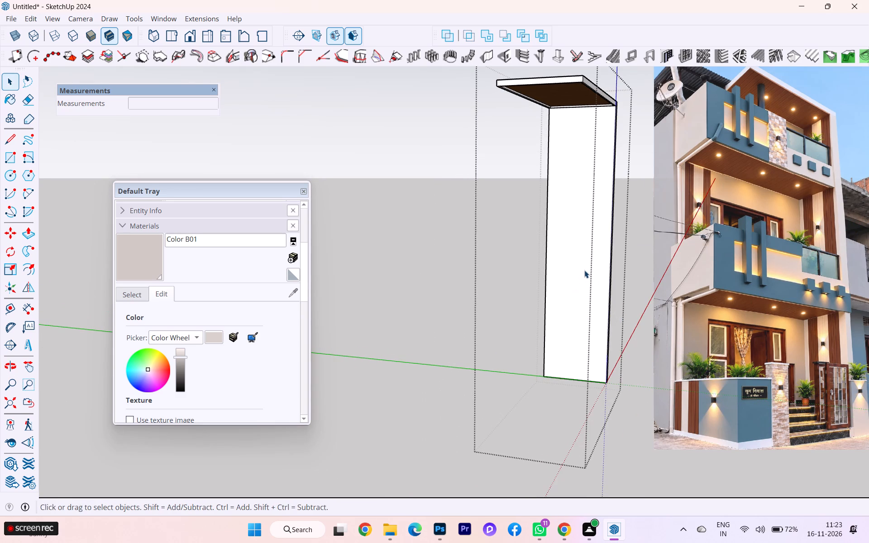
scroll(580, 271, "up", 1)
scroll(581, 271, "down", 2)
middle_click_drag(582, 272, 630, 283)
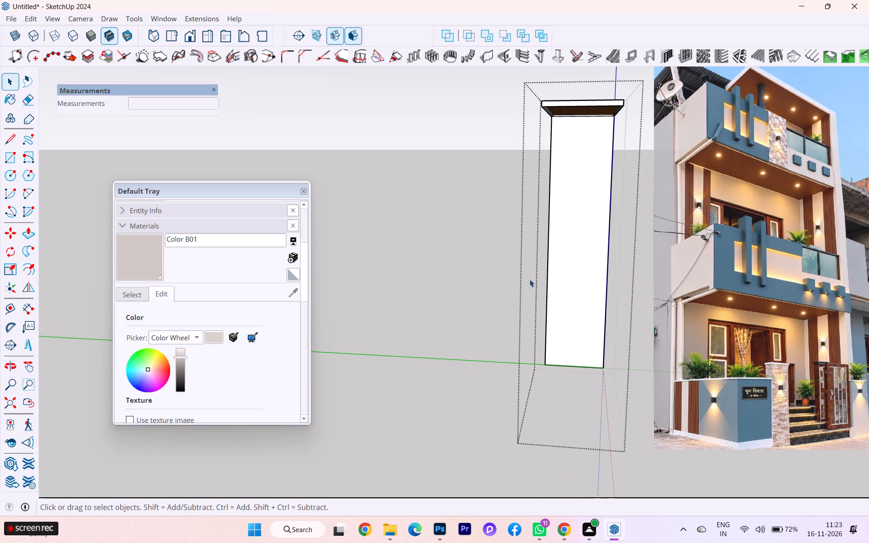
scroll(509, 283, "down", 2)
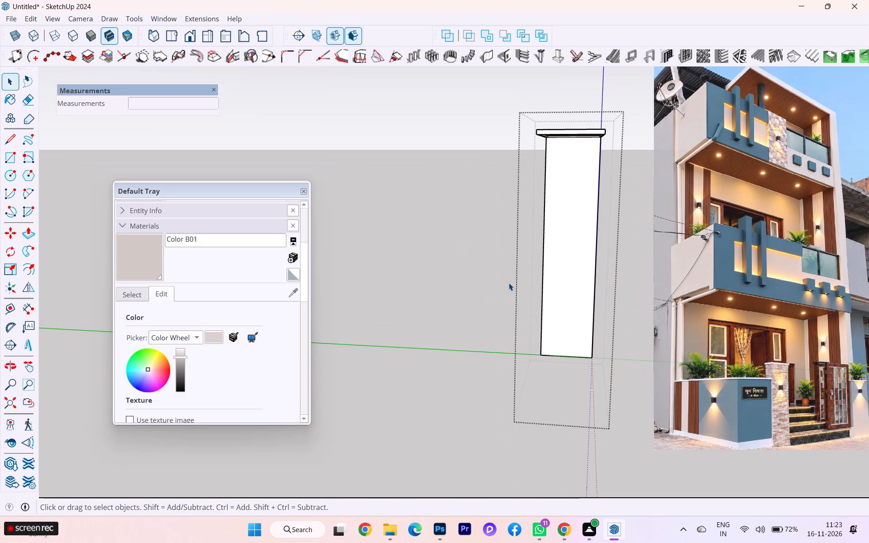
scroll(597, 184, "up", 2)
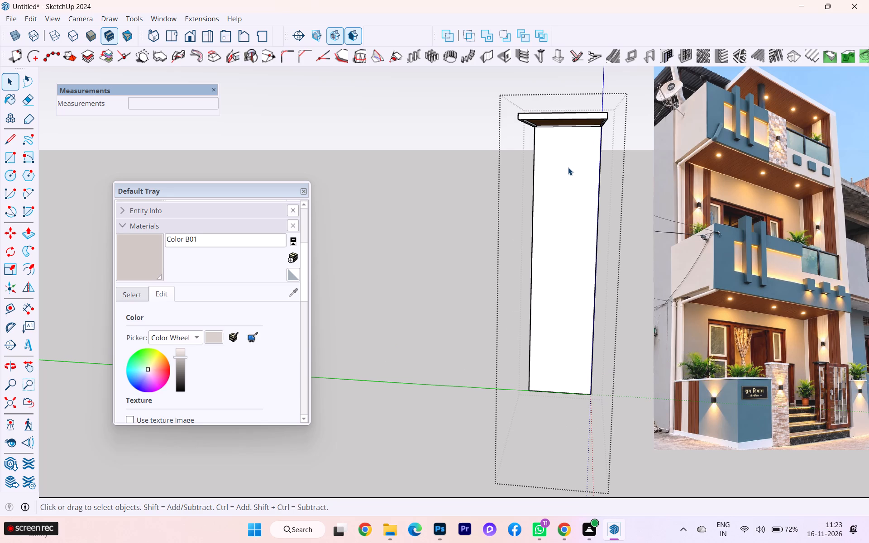
key("r")
scroll(548, 145, "up", 3)
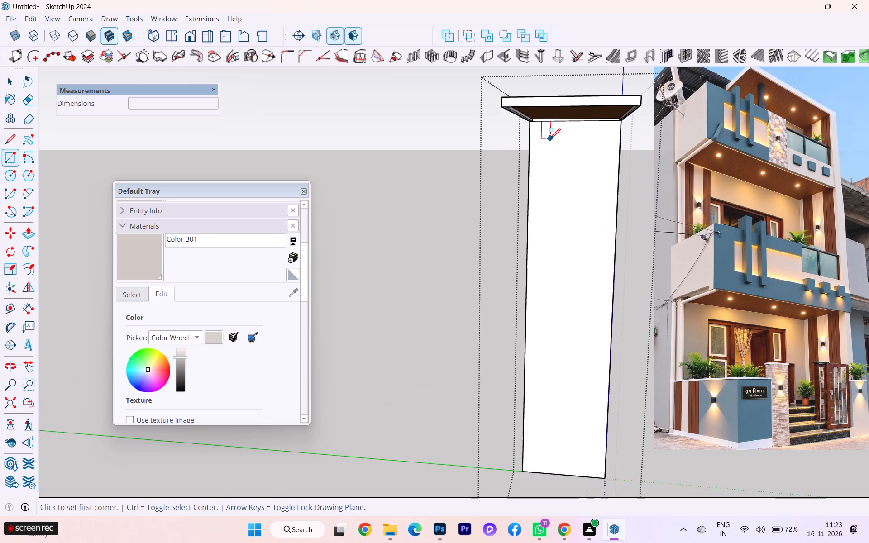
scroll(550, 137, "up", 5)
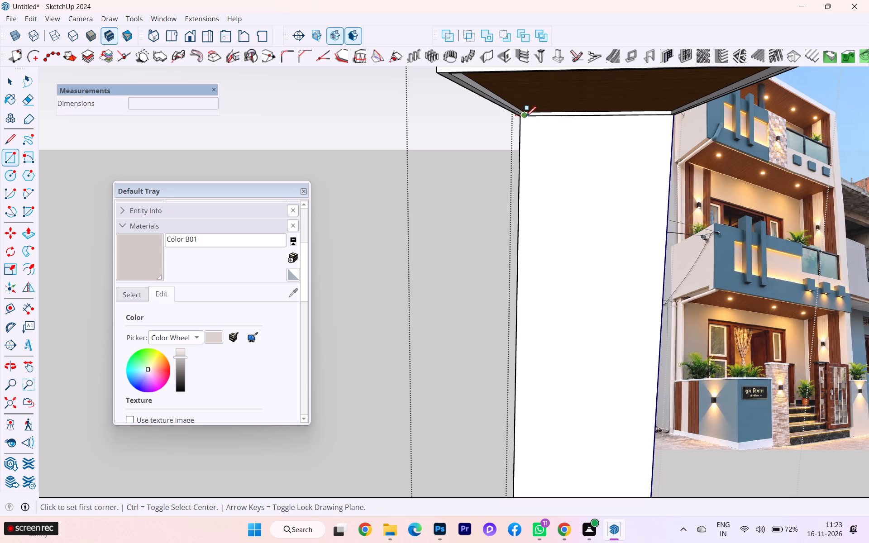
left_click(526, 116)
scroll(591, 181, "down", 8)
scroll(575, 187, "up", 2)
scroll(575, 187, "down", 4)
scroll(575, 187, "up", 1)
scroll(575, 187, "down", 2)
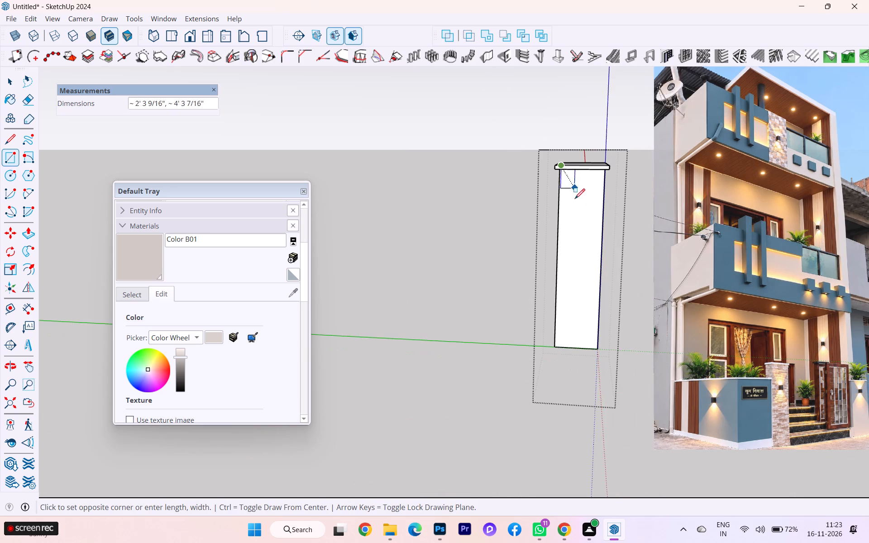
scroll(573, 338, "up", 8)
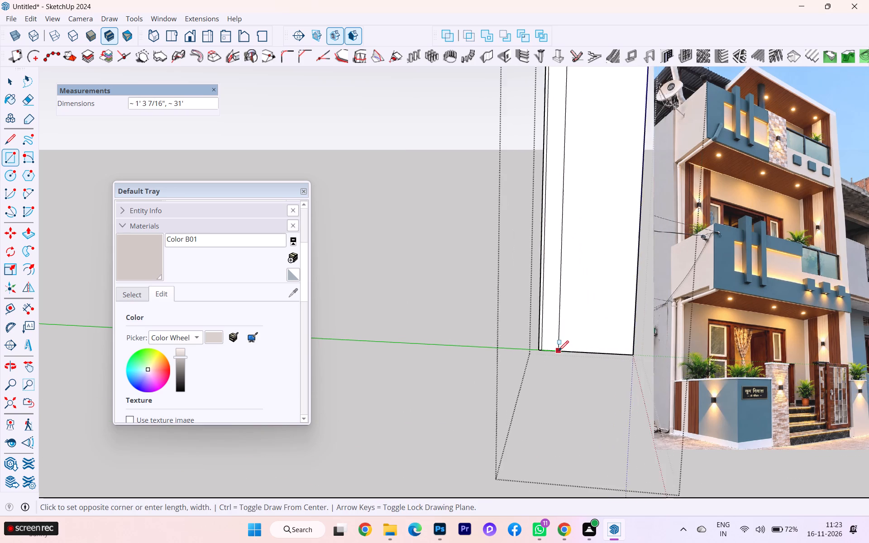
scroll(559, 351, "up", 5)
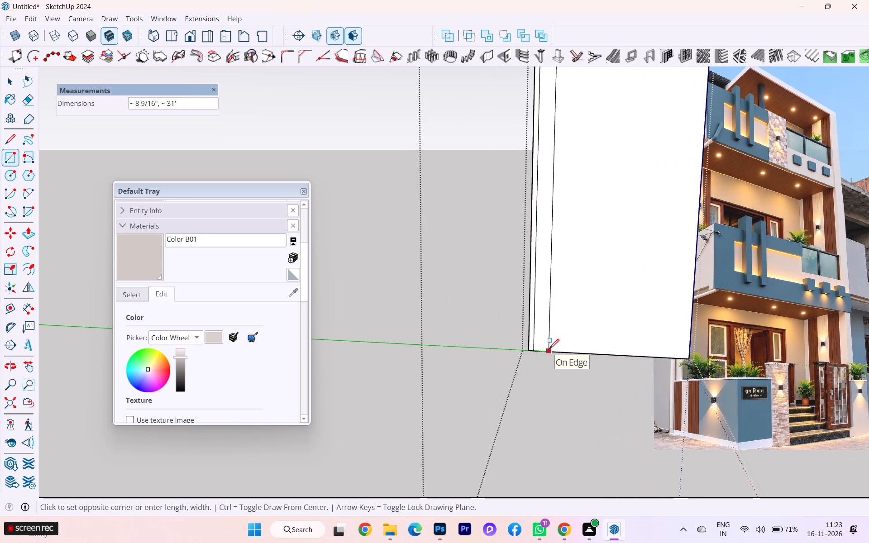
scroll(547, 350, "up", 2)
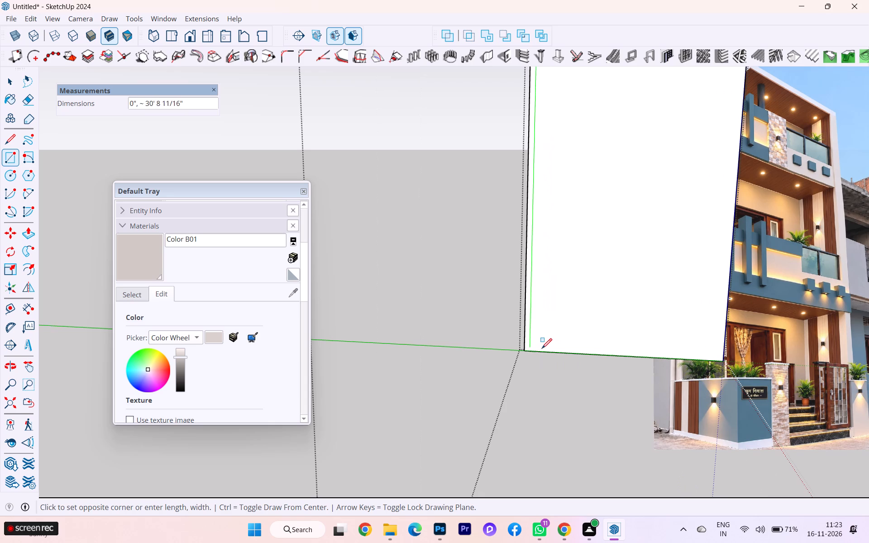
left_click(541, 350)
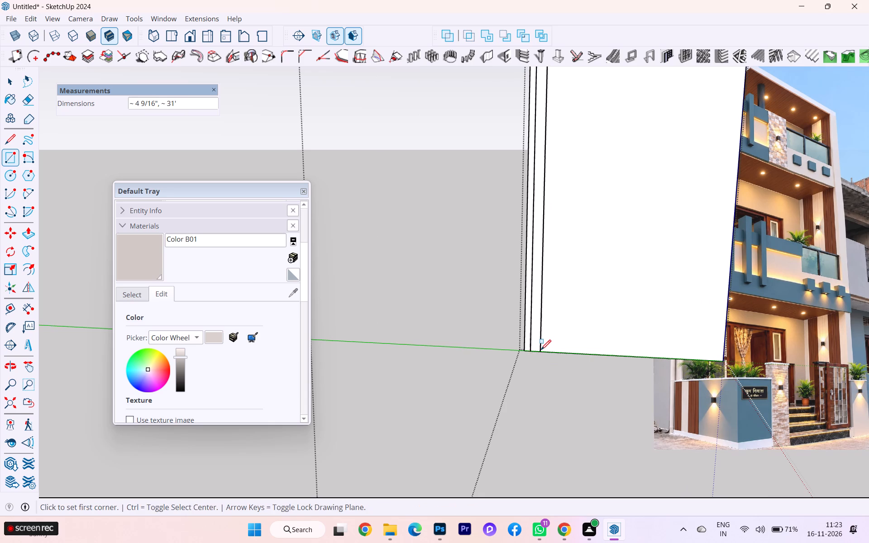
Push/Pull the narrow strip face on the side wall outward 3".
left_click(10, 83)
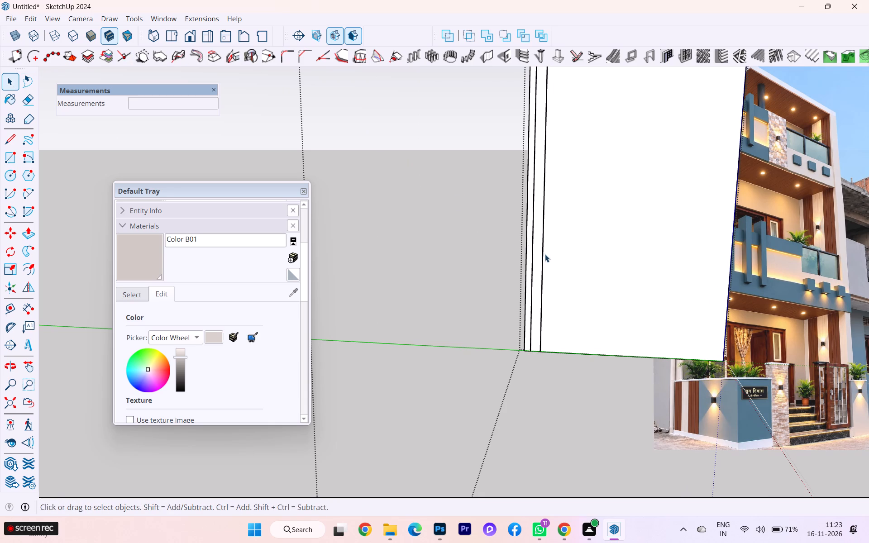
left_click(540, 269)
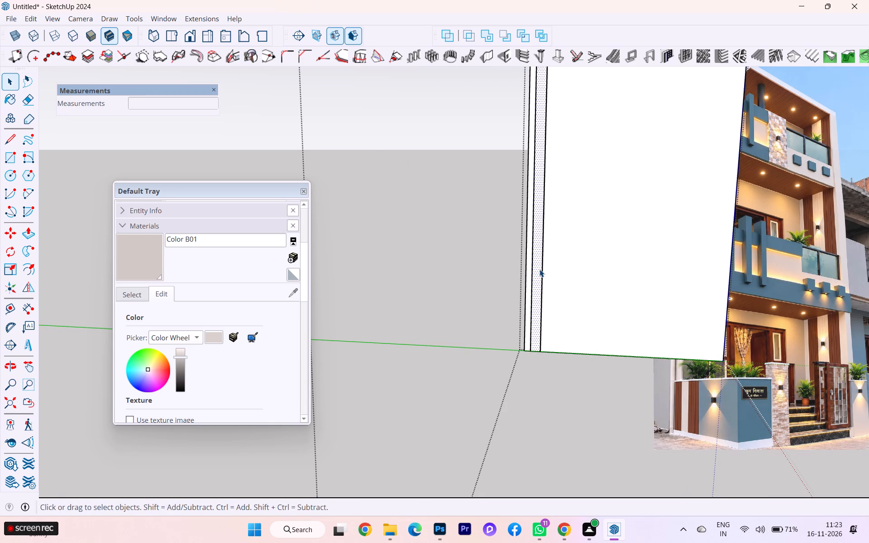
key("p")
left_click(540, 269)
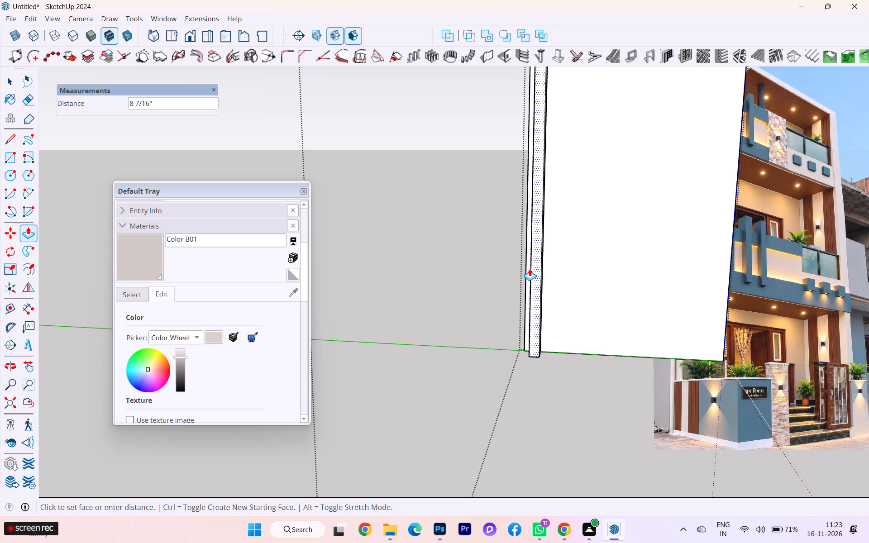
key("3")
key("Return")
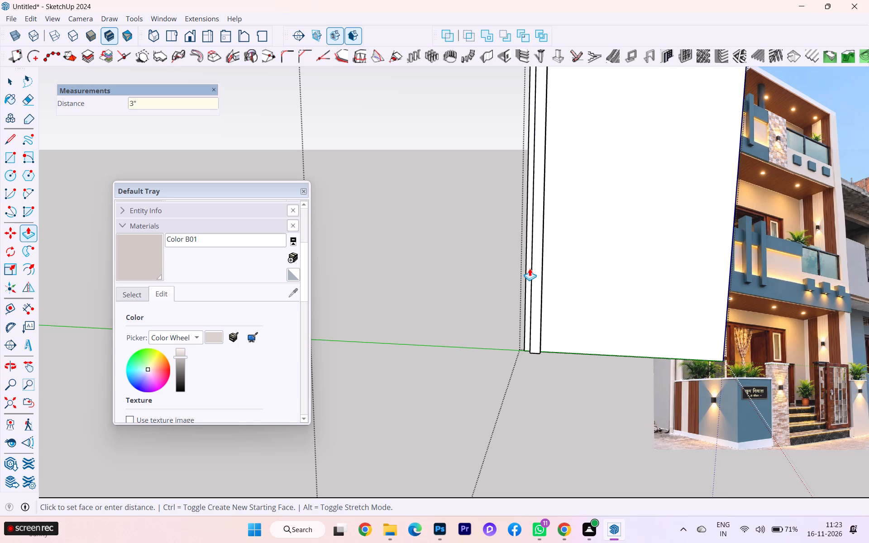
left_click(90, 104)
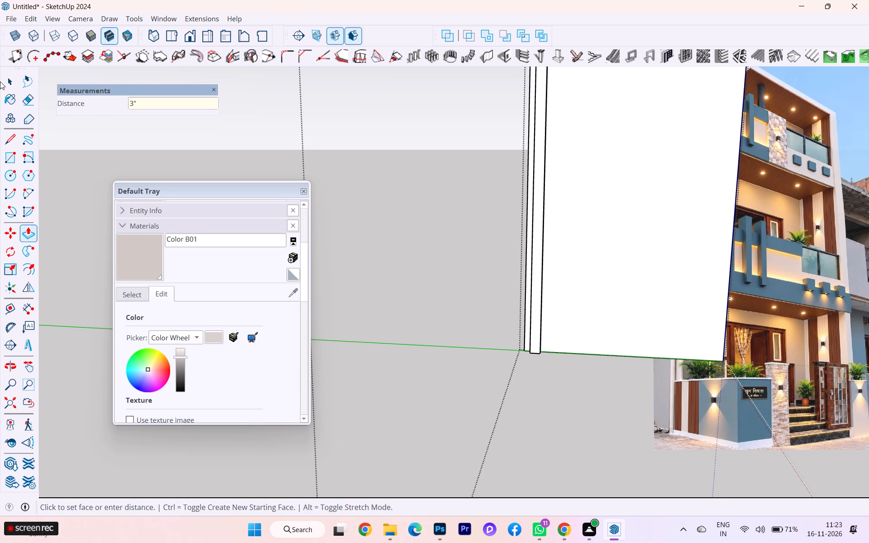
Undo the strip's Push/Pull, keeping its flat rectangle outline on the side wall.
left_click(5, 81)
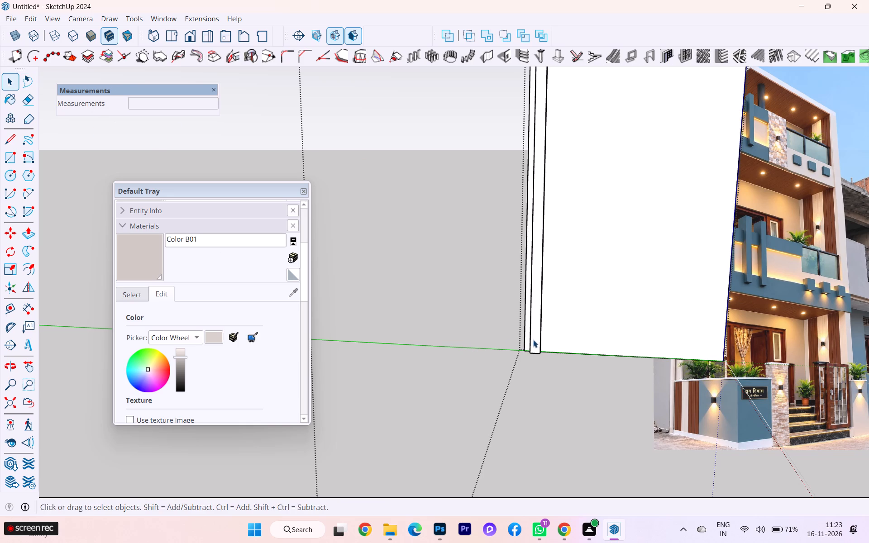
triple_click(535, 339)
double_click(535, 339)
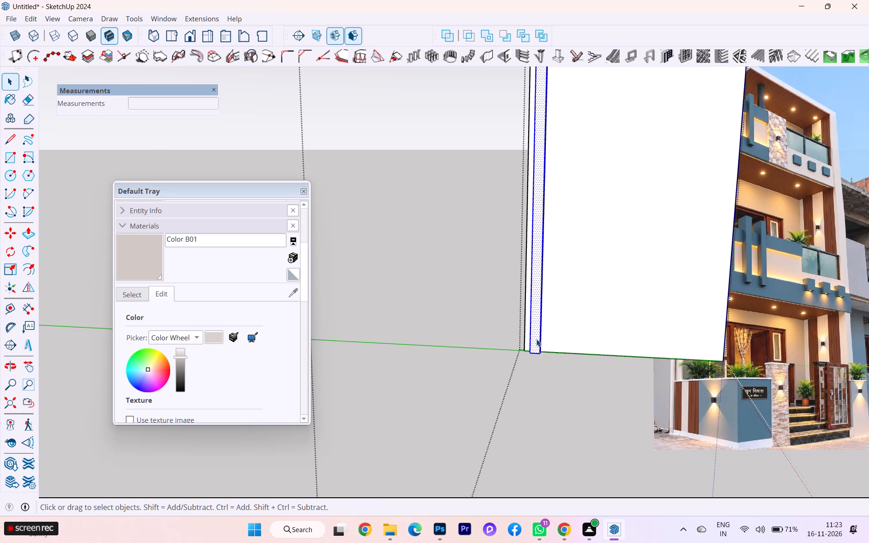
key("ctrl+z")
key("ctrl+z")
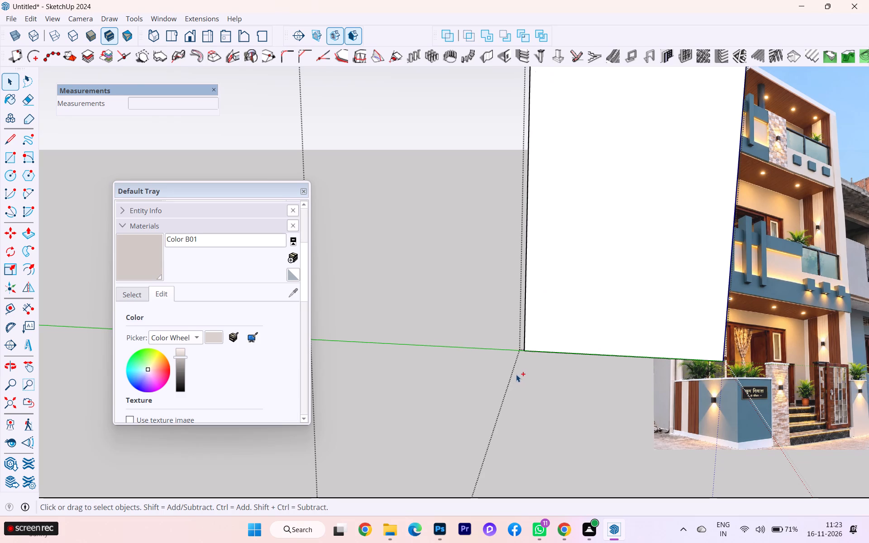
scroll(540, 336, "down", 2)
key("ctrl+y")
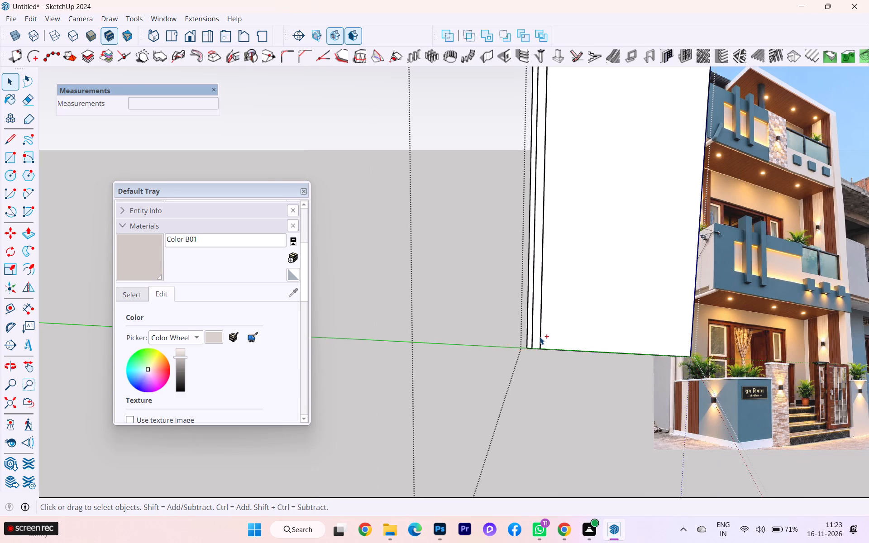
Copy the strip face with its edges, close the frame group, and paste the copy in place outside it.
left_click(538, 347)
left_click(538, 347)
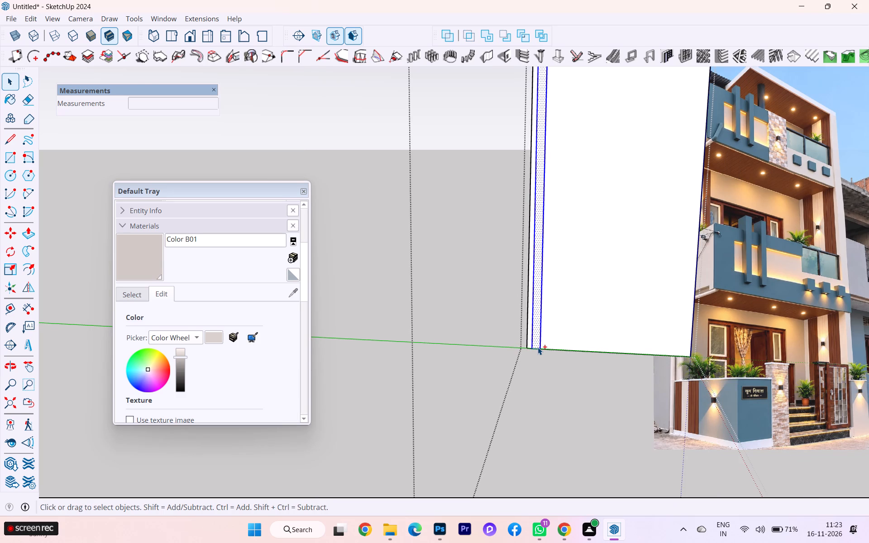
key("ctrl+c")
left_click_drag(536, 347, 477, 325, "ctrl")
left_click(466, 321)
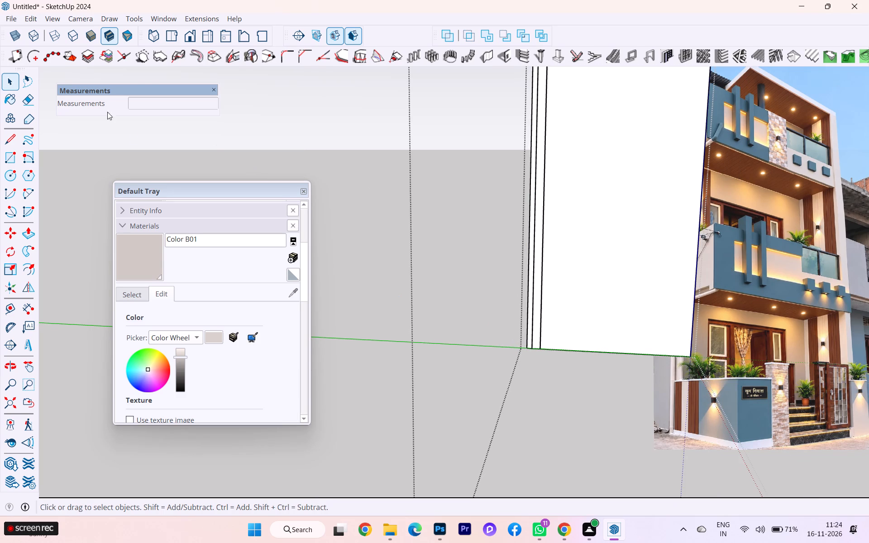
left_click(213, 148)
left_click(38, 19)
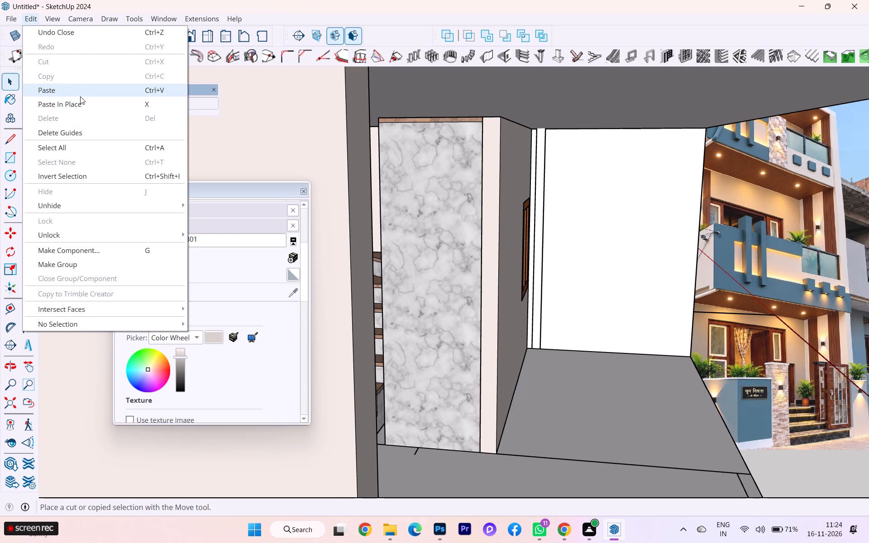
left_click(80, 102)
Select the pasted strip face on the side wall and Push/Pull it outward 4".
left_click(542, 262)
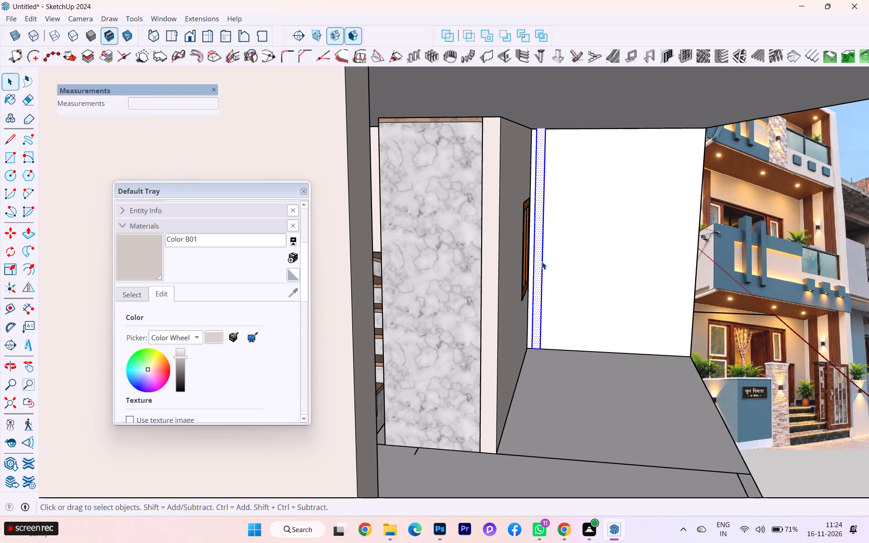
left_click(541, 262)
left_click(537, 263)
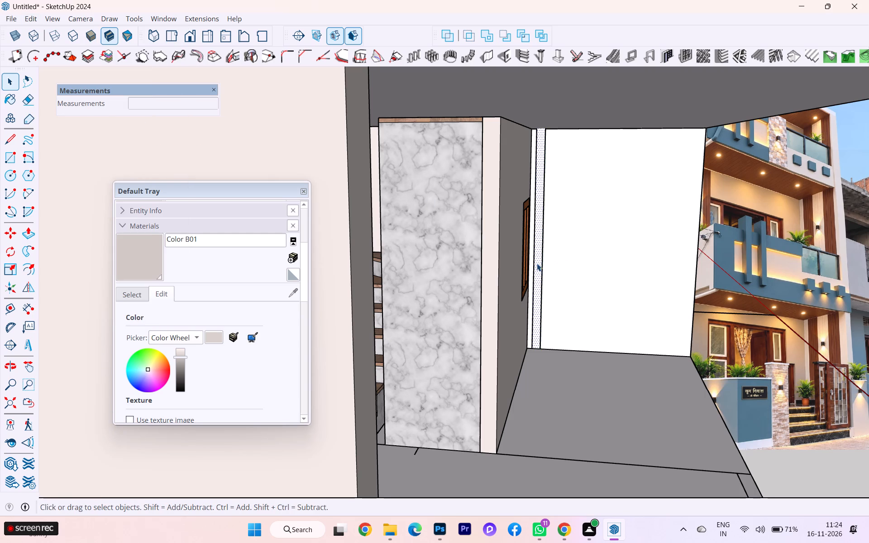
left_click(535, 265)
left_click(537, 256)
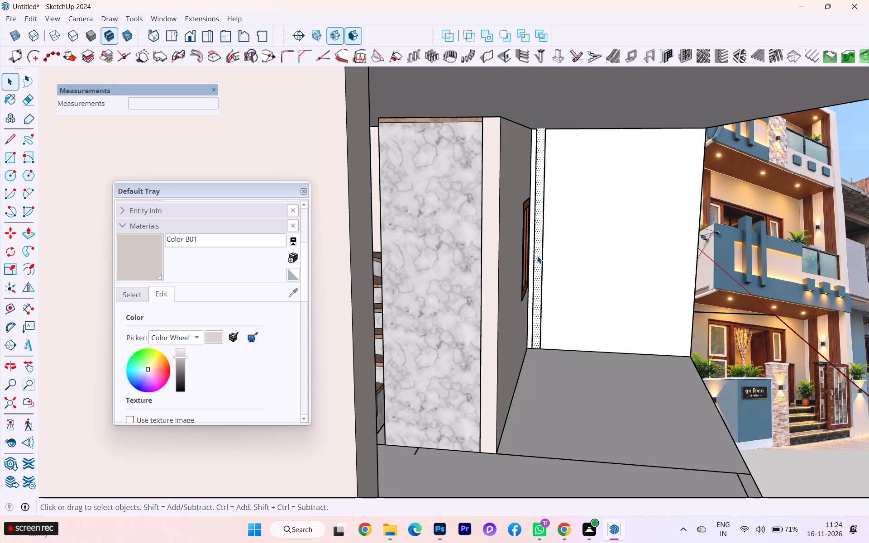
key("h")
double_click(537, 257)
type("hh")
double_click(537, 257)
type("hhh")
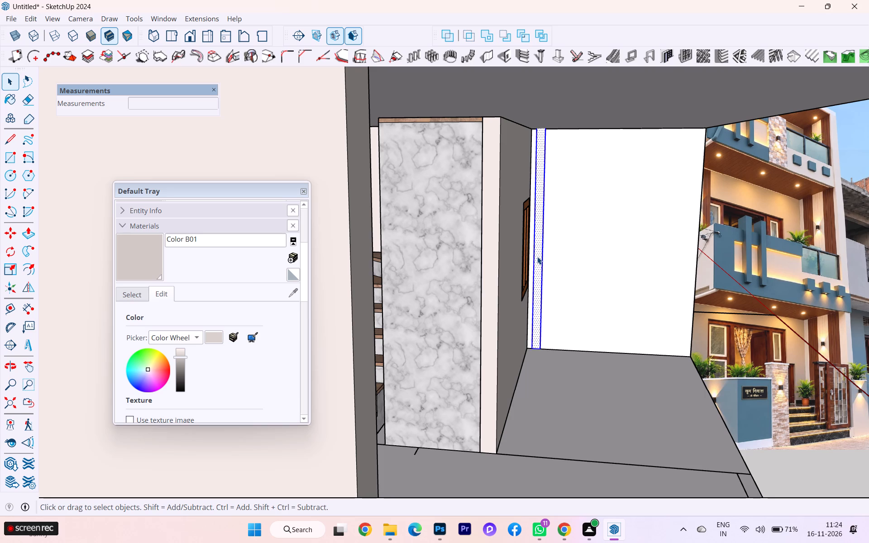
scroll(537, 257, "up", 3)
key("p")
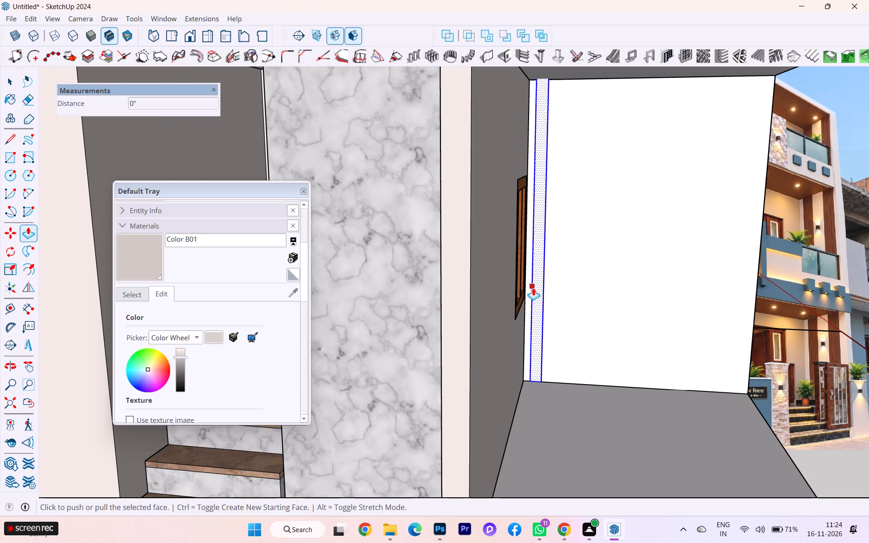
left_click(533, 288)
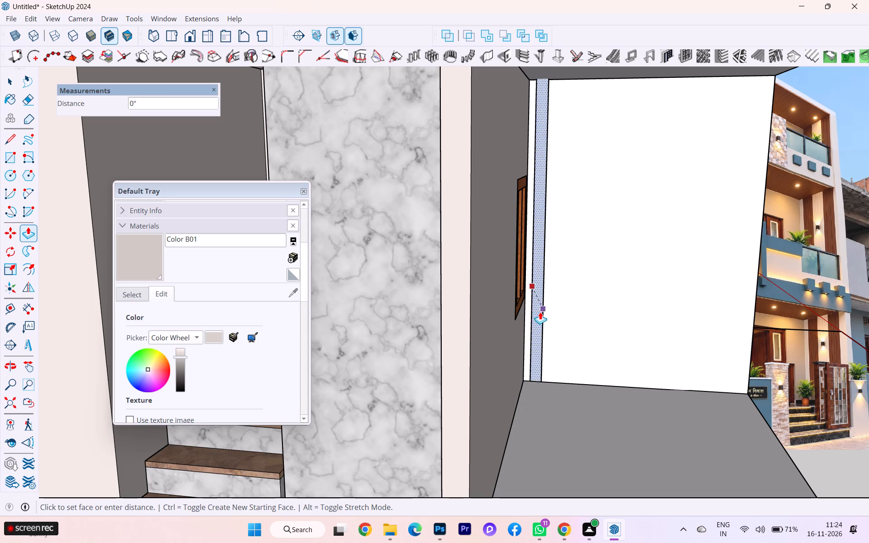
key("4")
key("Return")
Examine the extruded strip where it meets the front wall beside the ground-floor window, from several angles.
middle_click_drag(540, 314, 474, 311)
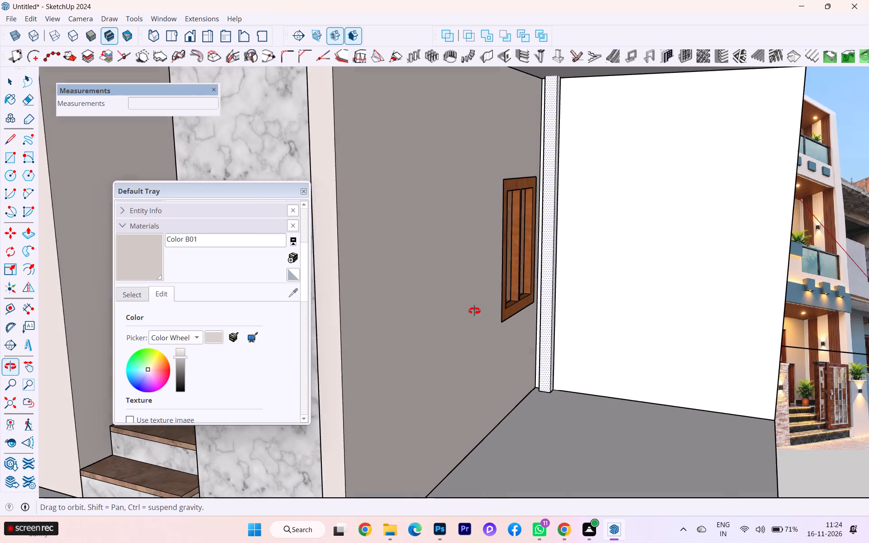
middle_click_drag(474, 311, 464, 314)
scroll(572, 319, "down", 2)
scroll(571, 319, "up", 1)
scroll(570, 319, "down", 2)
middle_click_drag(549, 318, 489, 304)
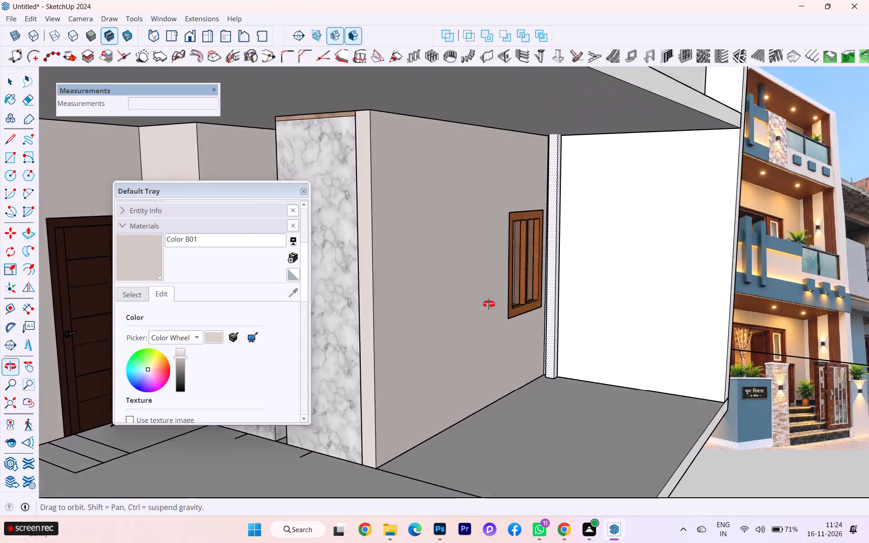
middle_click_drag(489, 304, 411, 320)
scroll(556, 283, "down", 1)
middle_click_drag(470, 291, 419, 297)
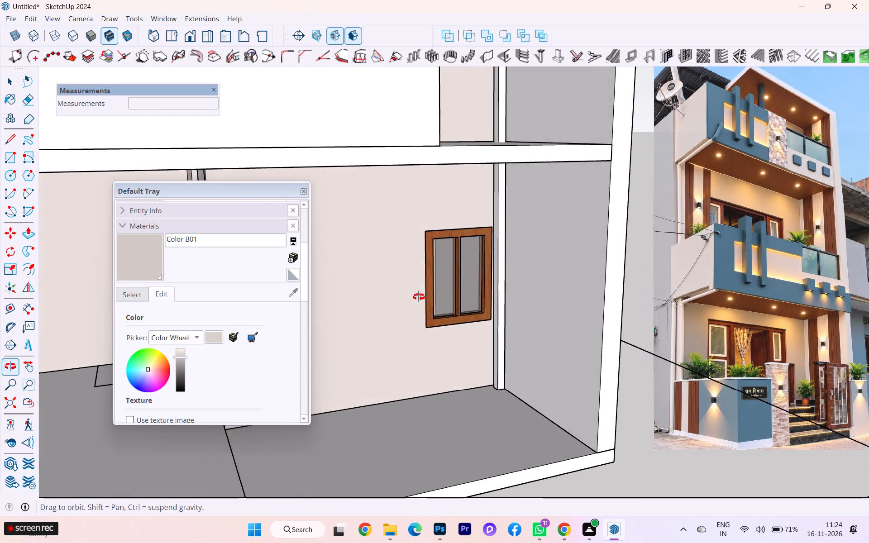
middle_click_drag(419, 297, 469, 316)
scroll(402, 311, "down", 1)
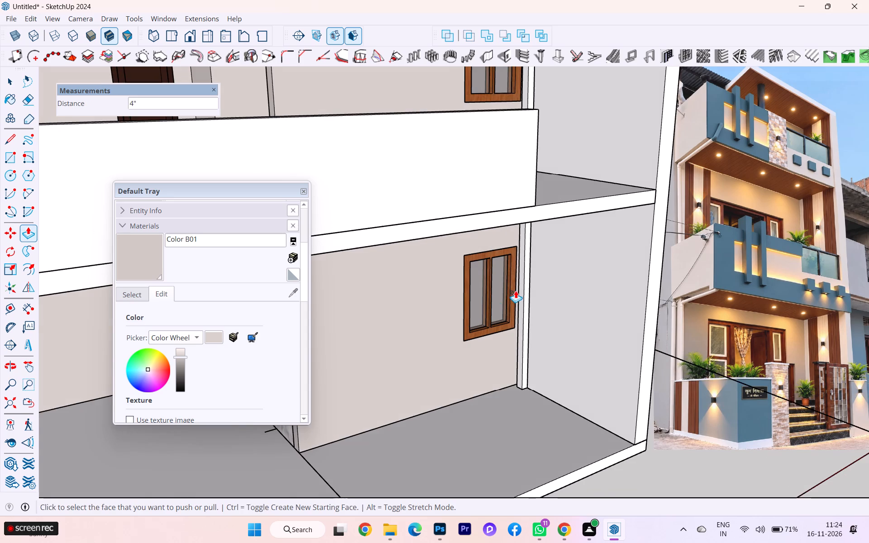
scroll(522, 284, "up", 3)
scroll(540, 243, "up", 2)
scroll(540, 243, "down", 2)
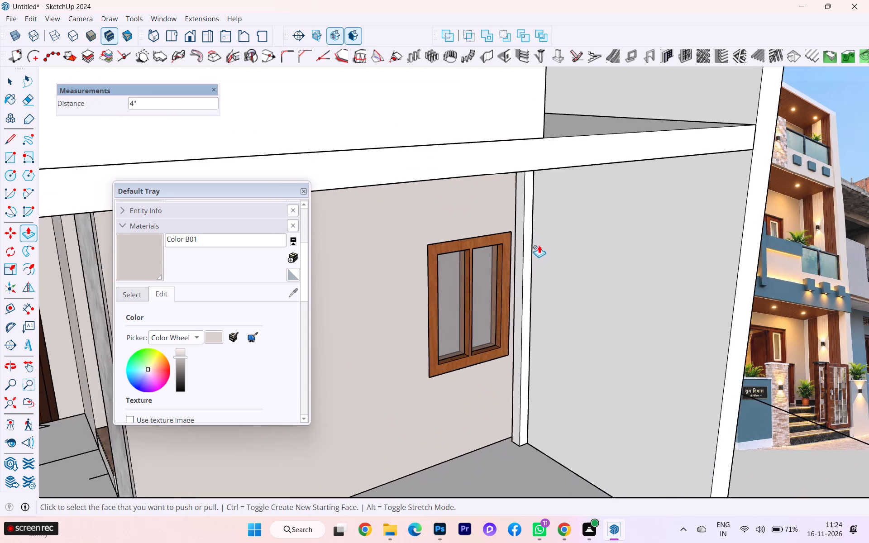
middle_click_drag(523, 252, 468, 251)
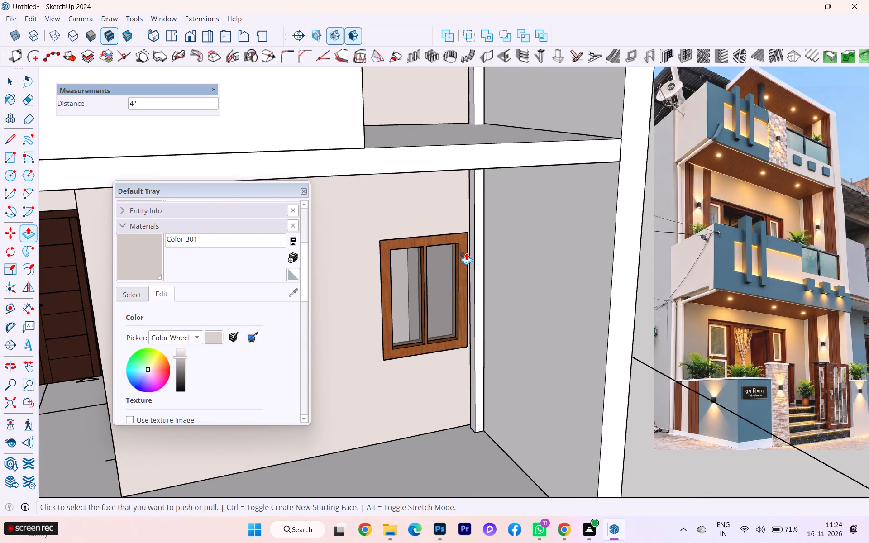
Push/Pull the front face of the raised strip beside the ground-floor window back toward the side wall by about 2 5/16".
scroll(466, 252, "down", 2)
middle_click_drag(466, 252, 577, 231)
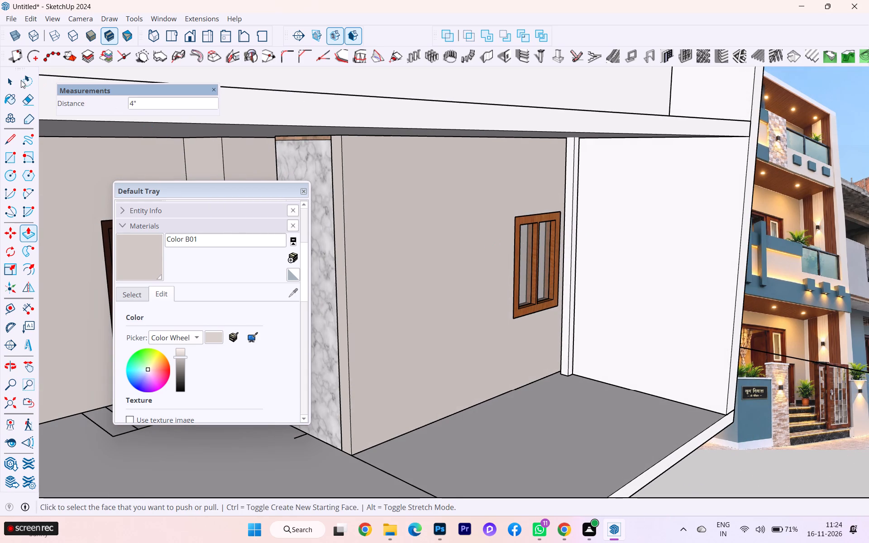
left_click(13, 82)
double_click(567, 281)
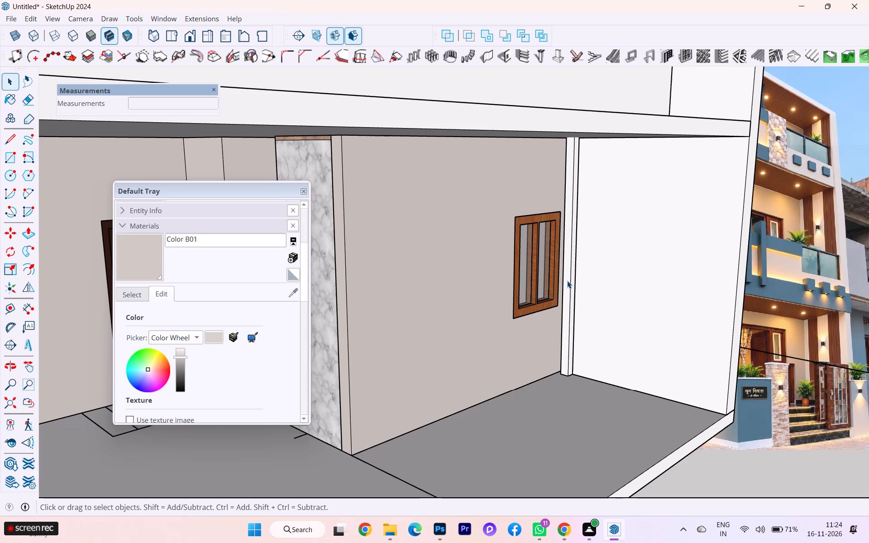
scroll(569, 283, "up", 2)
scroll(569, 283, "down", 1)
scroll(569, 283, "up", 5)
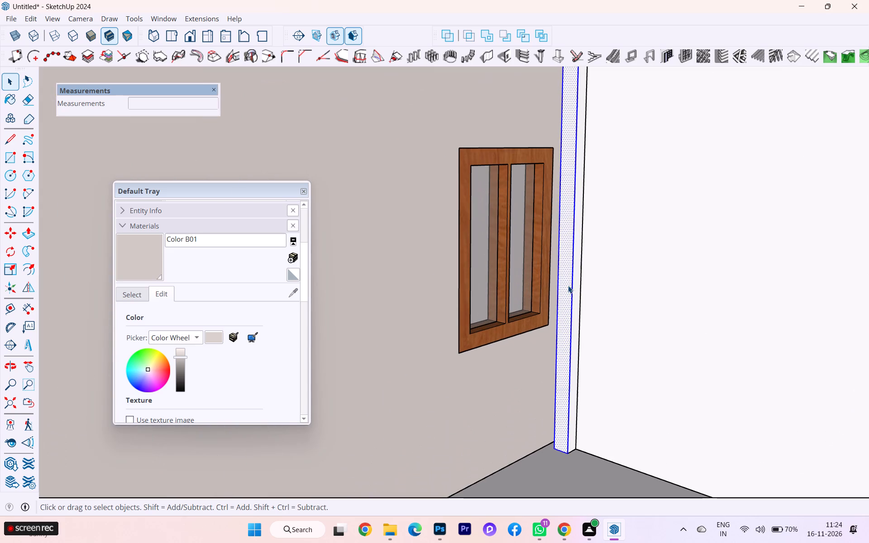
key("p")
left_click(564, 289)
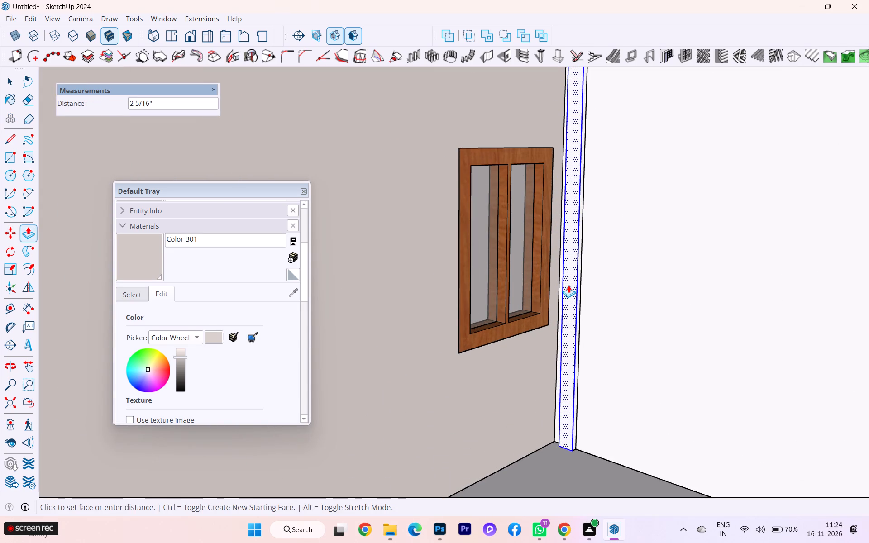
left_click(568, 285)
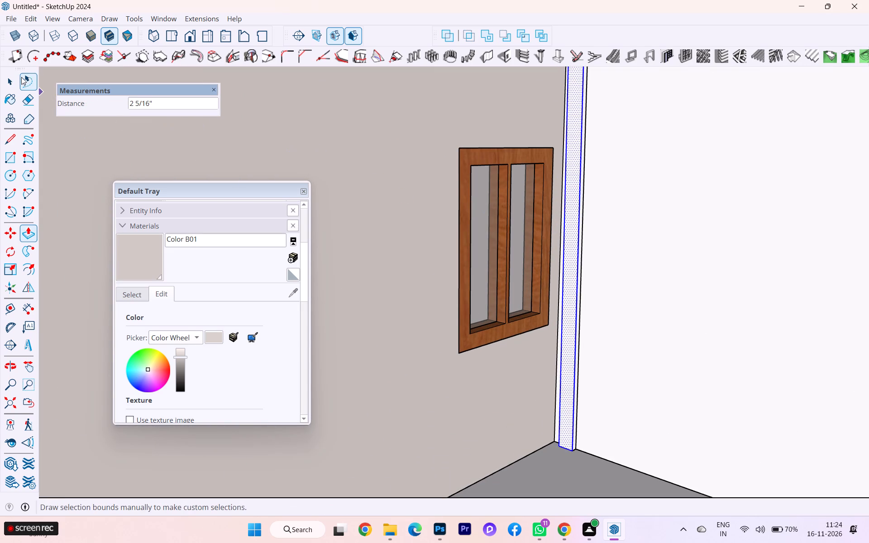
Select the whole raised strip with all its connected faces and edges and make it a component.
left_click(17, 79)
triple_click(580, 283)
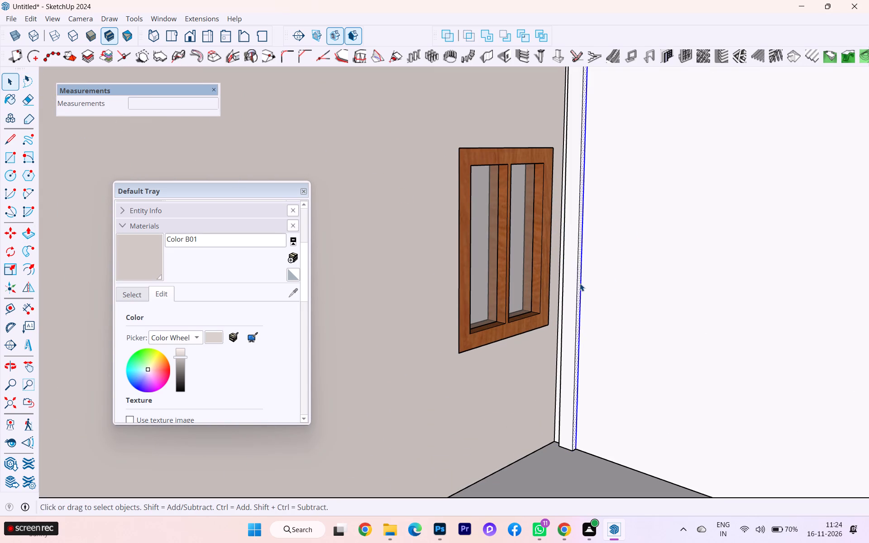
left_click(580, 283)
right_click(580, 283)
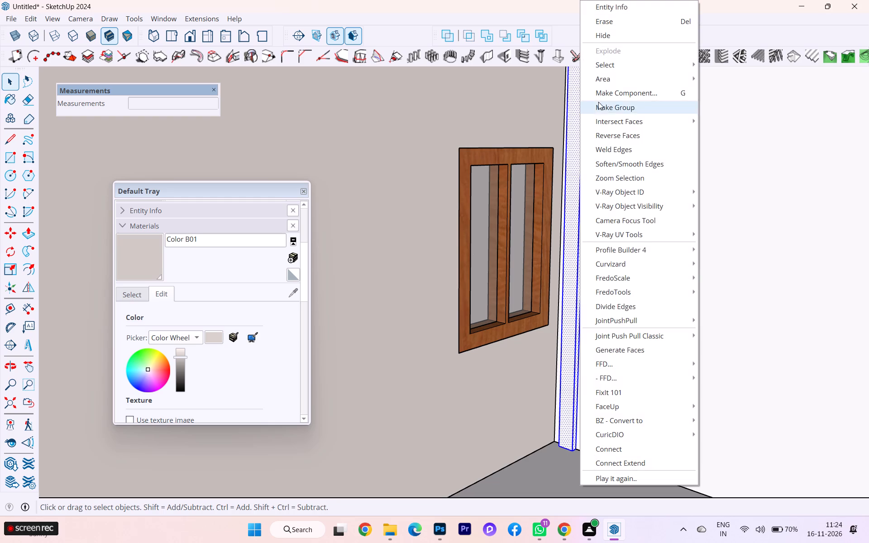
left_click(603, 92)
left_click(442, 399)
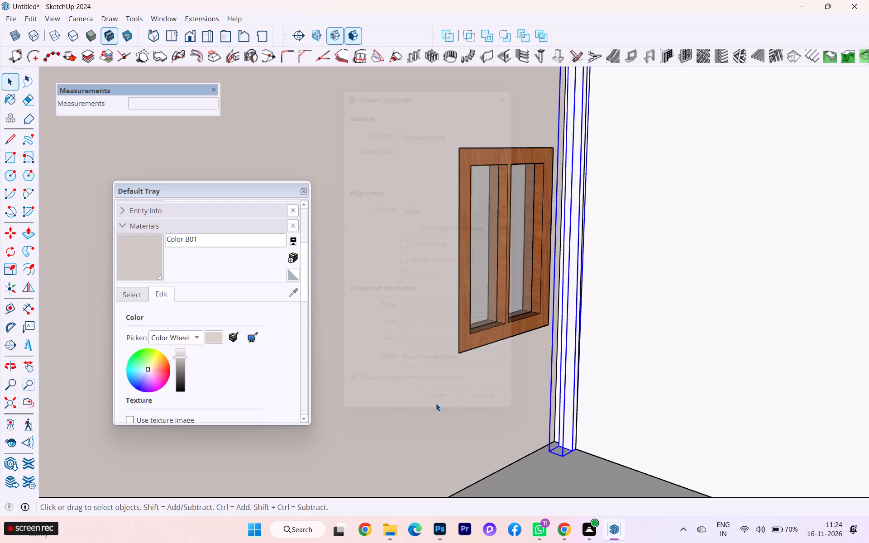
Copy the strip component 5" along the side wall and multiply the copy by 2 to form three strips.
key("m")
scroll(554, 453, "up", 1)
scroll(555, 453, "down", 1)
scroll(555, 453, "up", 5)
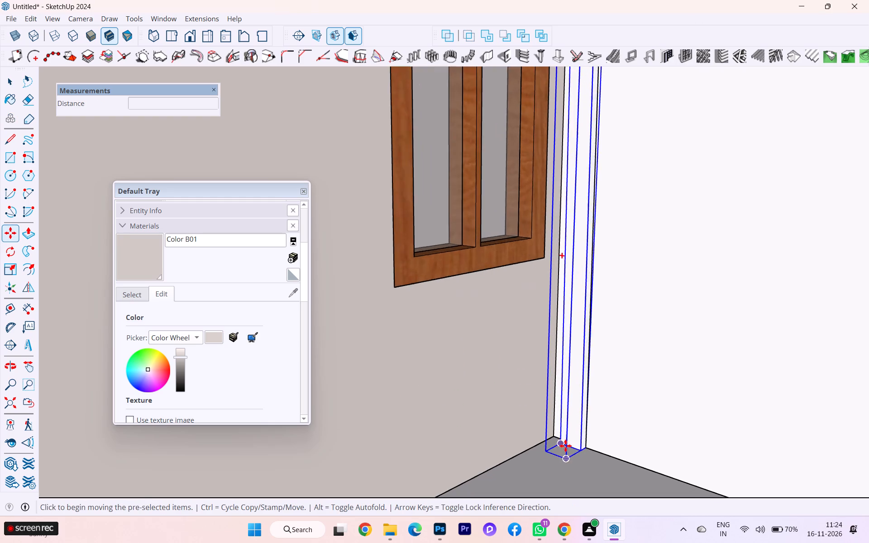
scroll(565, 446, "up", 2)
scroll(565, 446, "down", 1)
scroll(565, 446, "up", 1)
scroll(565, 446, "down", 1)
scroll(565, 446, "up", 4)
left_click(559, 443)
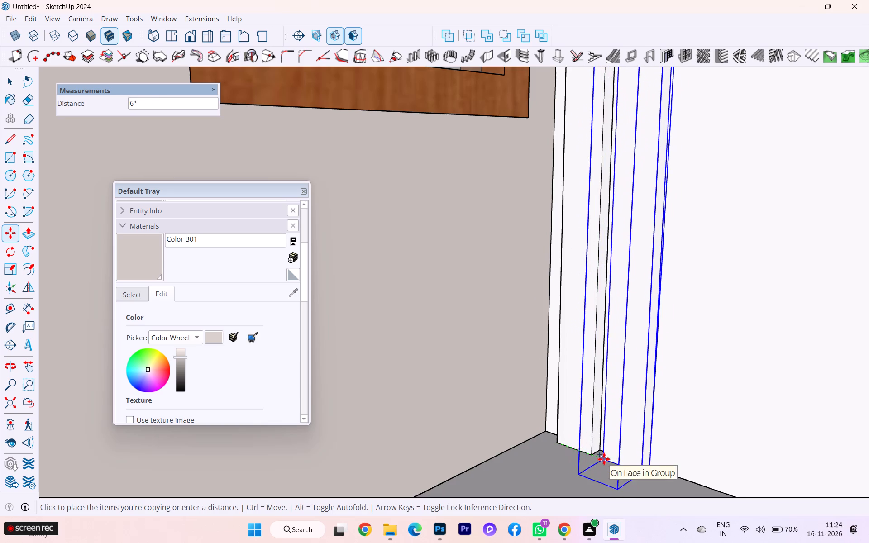
scroll(595, 456, "up", 1)
scroll(595, 456, "down", 1)
scroll(595, 456, "up", 2)
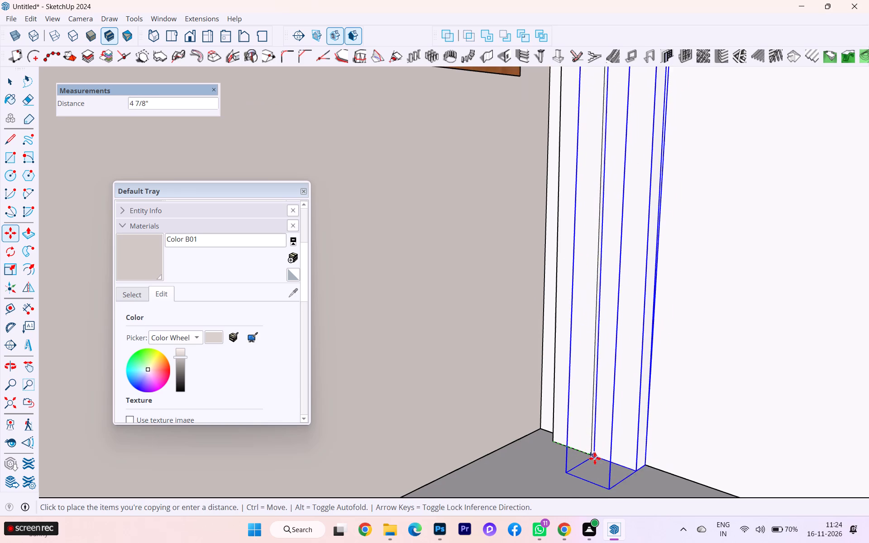
scroll(595, 458, "up", 4)
scroll(596, 460, "down", 3)
scroll(596, 460, "up", 4)
scroll(596, 460, "down", 2)
scroll(596, 460, "up", 7)
left_click(595, 457)
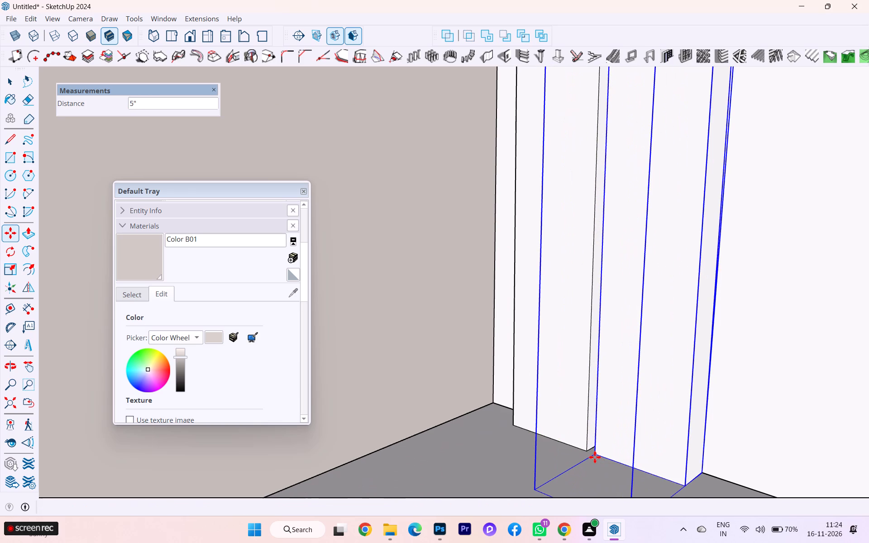
type("*2")
key("Return")
Examine the three strips on the side wall, up close at the floor and across both storeys.
scroll(585, 401, "down", 3)
scroll(572, 392, "up", 1)
scroll(568, 390, "down", 1)
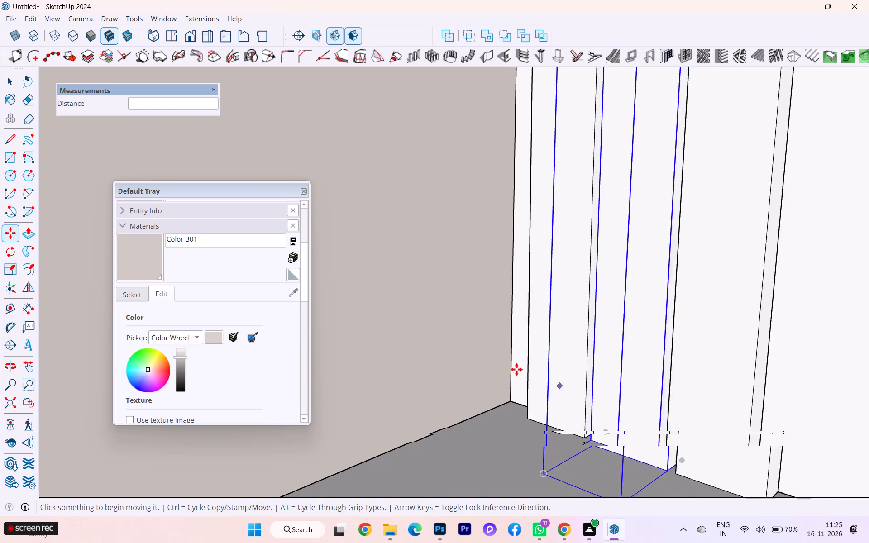
scroll(516, 369, "down", 3)
scroll(514, 367, "up", 1)
scroll(520, 411, "down", 5)
scroll(546, 396, "up", 1)
scroll(546, 396, "down", 4)
scroll(578, 433, "up", 1)
scroll(578, 434, "down", 1)
scroll(578, 434, "up", 1)
scroll(578, 434, "down", 5)
scroll(589, 428, "up", 6)
scroll(589, 428, "down", 3)
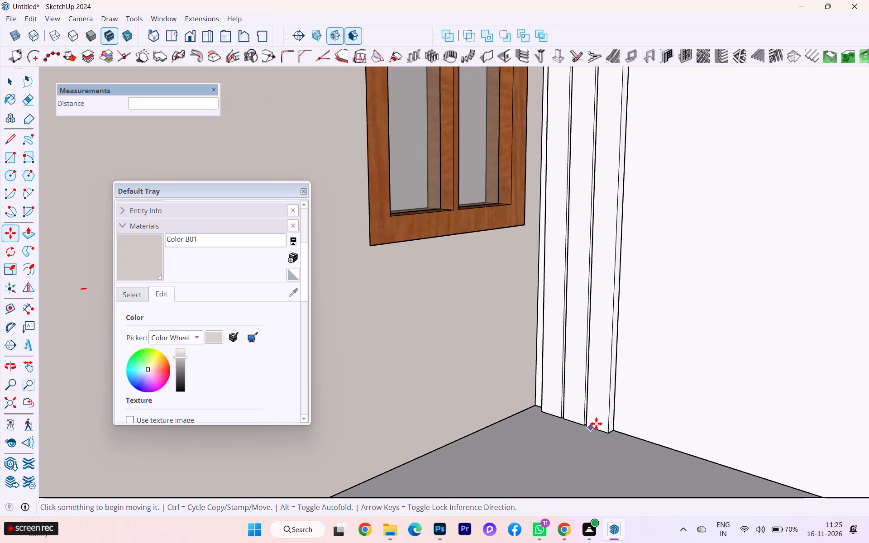
scroll(610, 406, "down", 6)
scroll(550, 424, "down", 8)
scroll(489, 388, "up", 2)
scroll(489, 388, "down", 7)
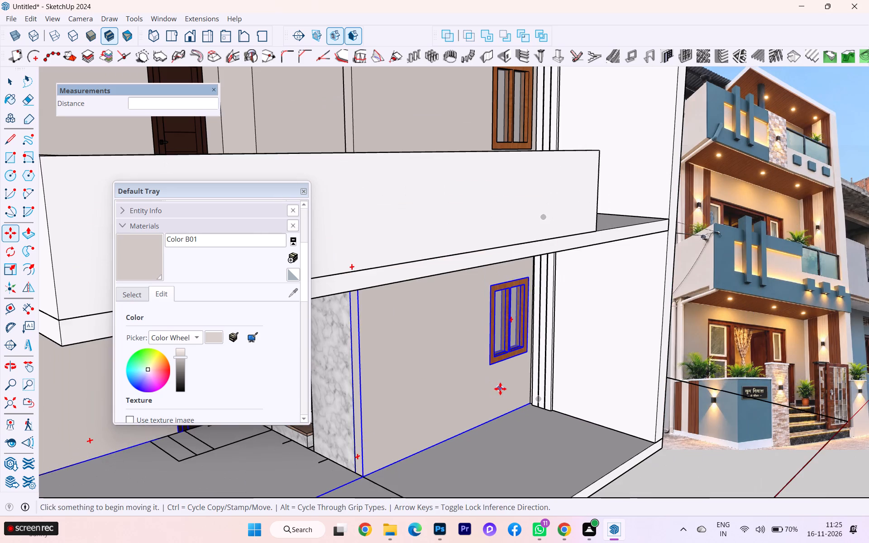
scroll(533, 386, "down", 2)
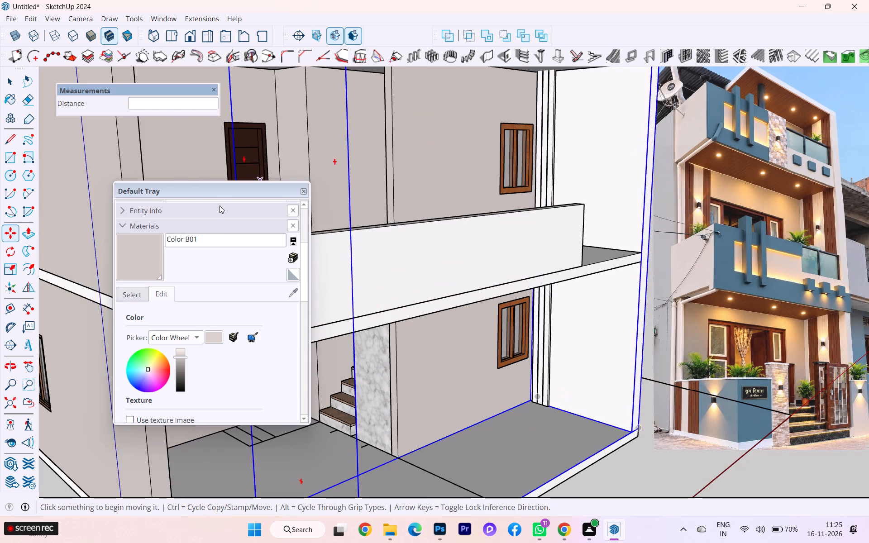
Select all three strips and move them about 10 11/16" along the green axis, away from the window corner.
left_click(0, 71)
left_click(5, 81)
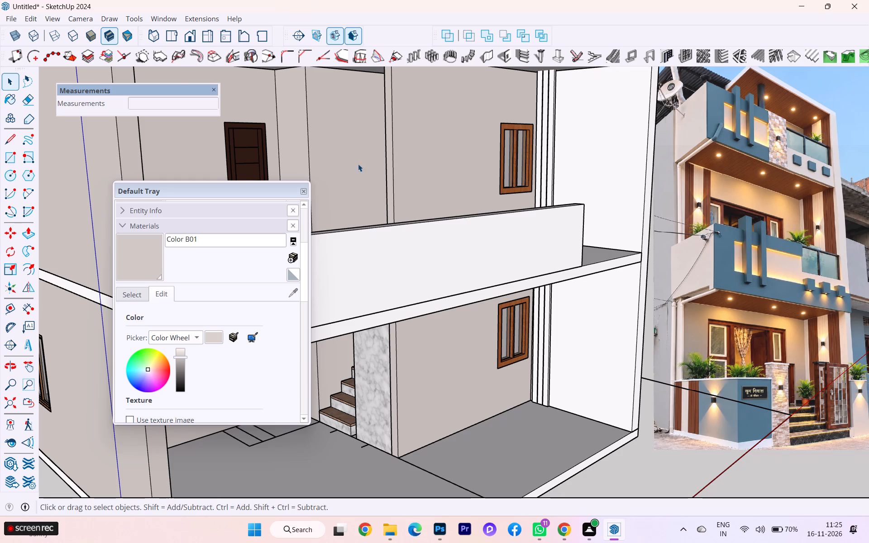
scroll(515, 324, "up", 4)
left_click(560, 407)
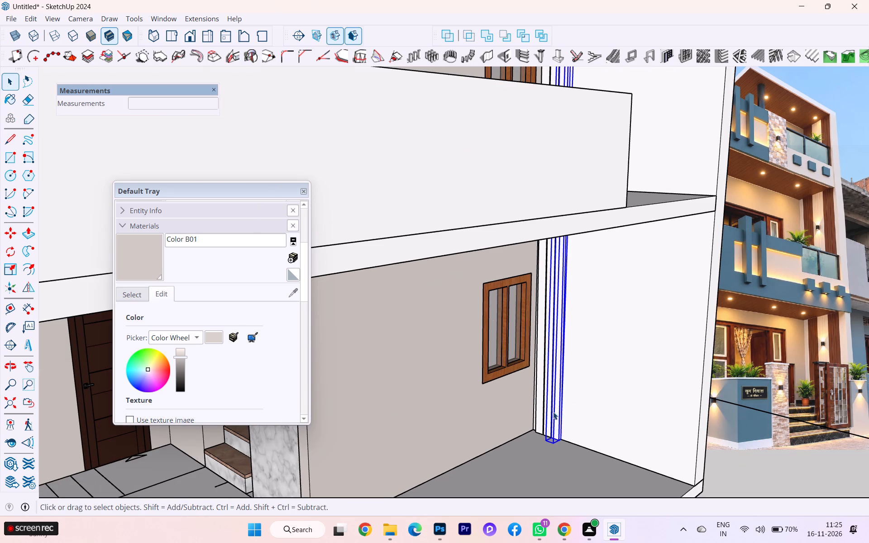
scroll(553, 413, "up", 2)
scroll(554, 412, "down", 1)
scroll(554, 412, "up", 3)
scroll(554, 412, "down", 1)
scroll(554, 412, "up", 1)
scroll(555, 412, "down", 4)
scroll(555, 412, "up", 1)
left_click(547, 409, "ctrl")
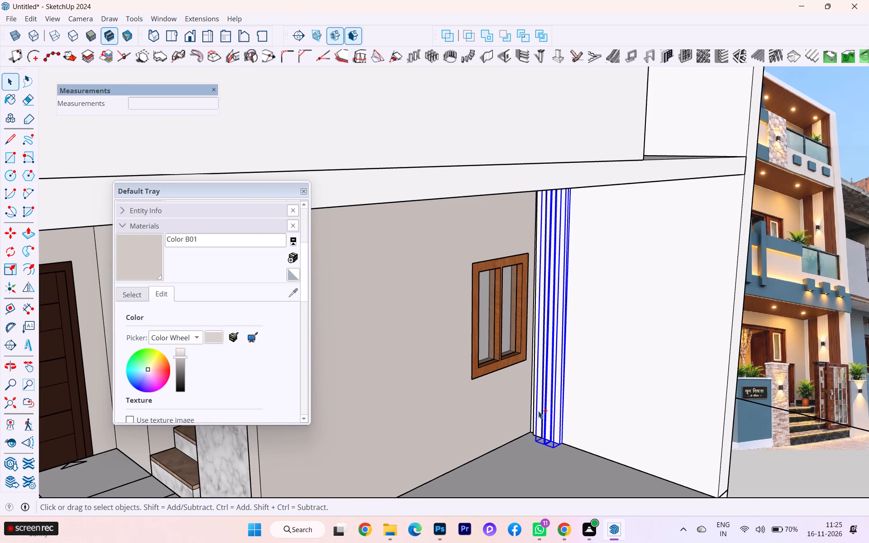
left_click(538, 411, "ctrl")
scroll(538, 411, "up", 3, "ctrl")
key("m")
key("Return")
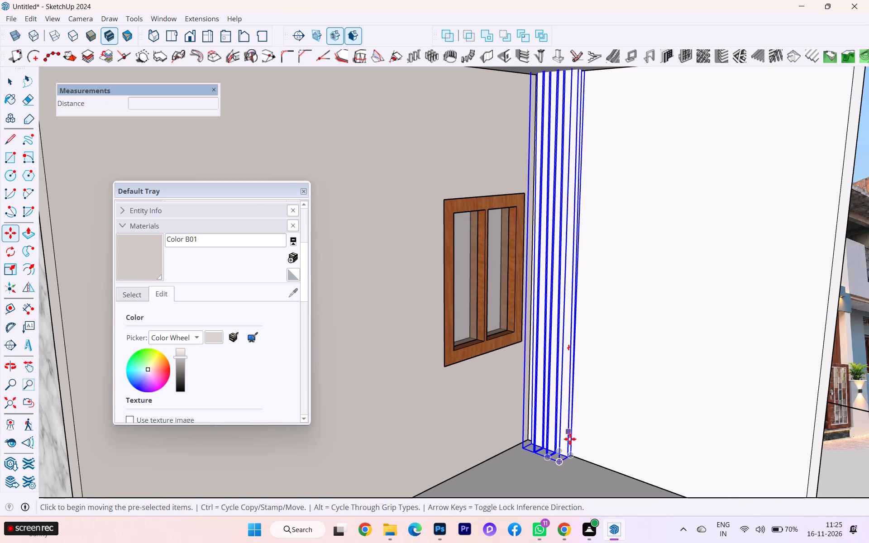
scroll(570, 443, "up", 9)
scroll(586, 471, "down", 2)
scroll(586, 471, "up", 4)
left_click(565, 452)
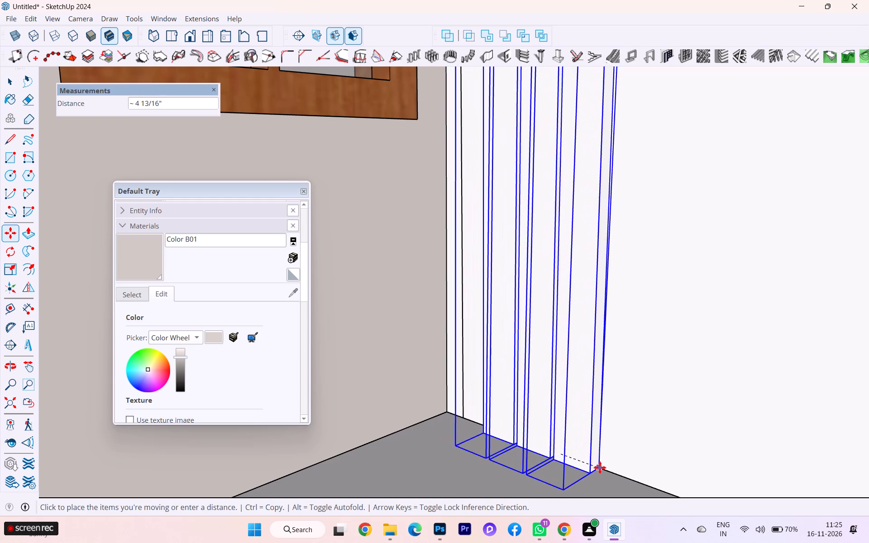
key("Left")
scroll(593, 468, "up", 2)
scroll(593, 469, "down", 2)
scroll(593, 471, "up", 2)
scroll(593, 471, "down", 1)
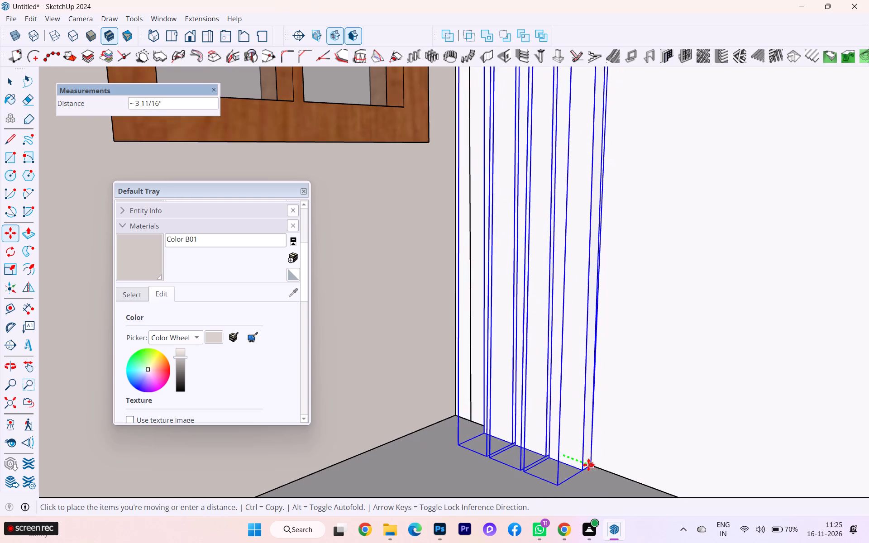
scroll(586, 460, "down", 3)
scroll(586, 460, "up", 1)
scroll(586, 460, "down", 6)
scroll(573, 451, "up", 1)
scroll(574, 448, "down", 5)
scroll(574, 448, "up", 2)
scroll(574, 448, "down", 2)
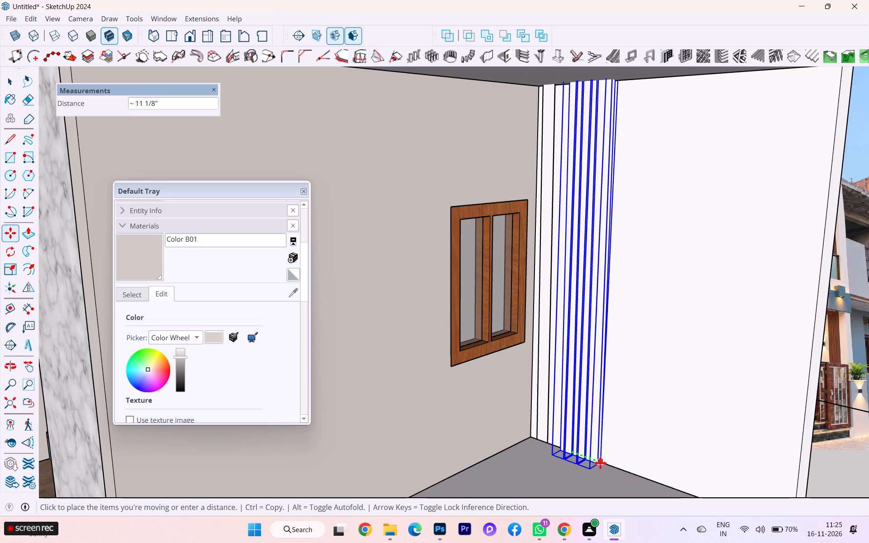
left_click(600, 464)
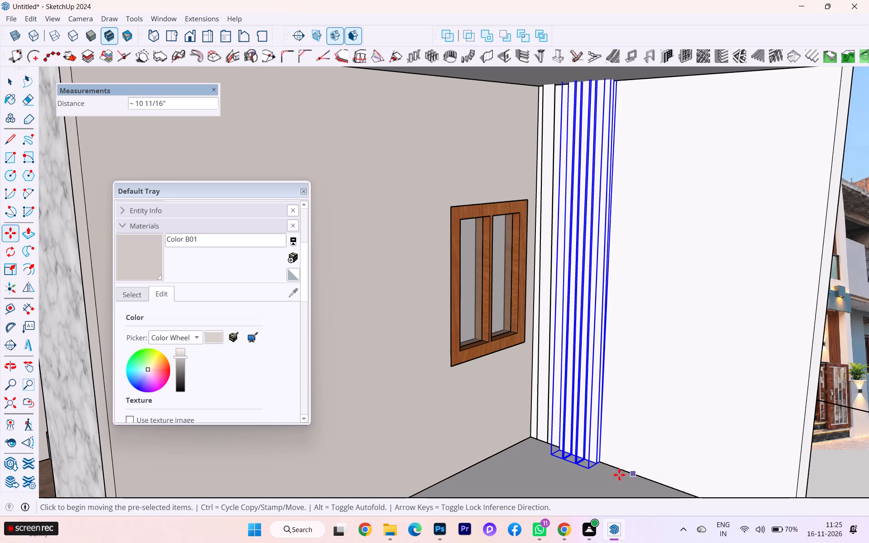
Copy the three-strip set about 3' 10" along the green axis toward the outer end of the side wall.
left_click(603, 464)
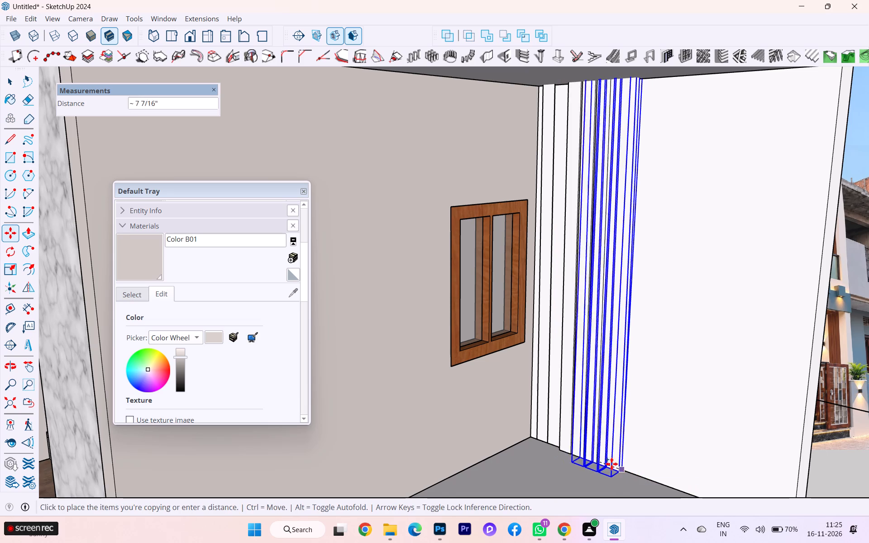
scroll(605, 460, "down", 4)
scroll(599, 455, "up", 1)
scroll(599, 455, "down", 2)
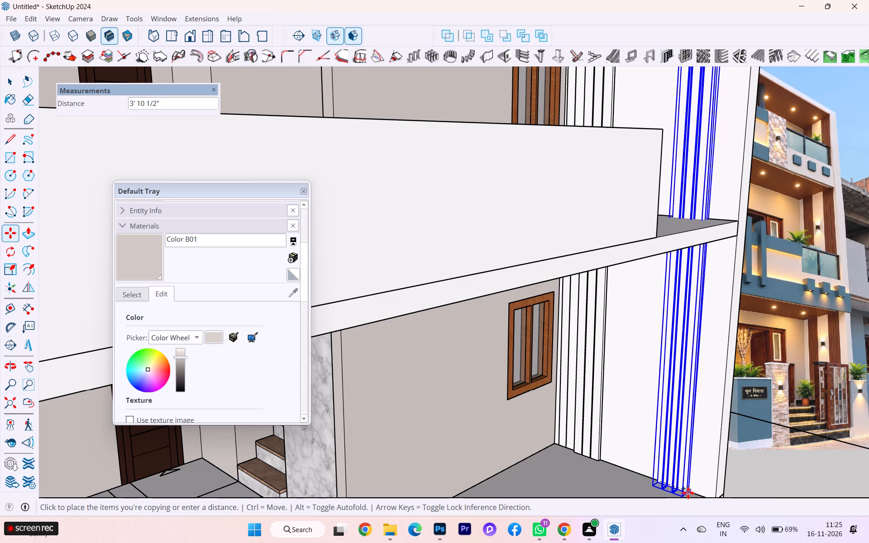
scroll(687, 491, "up", 2)
scroll(687, 491, "down", 3)
scroll(687, 491, "up", 2)
scroll(687, 491, "down", 1)
scroll(687, 491, "up", 1)
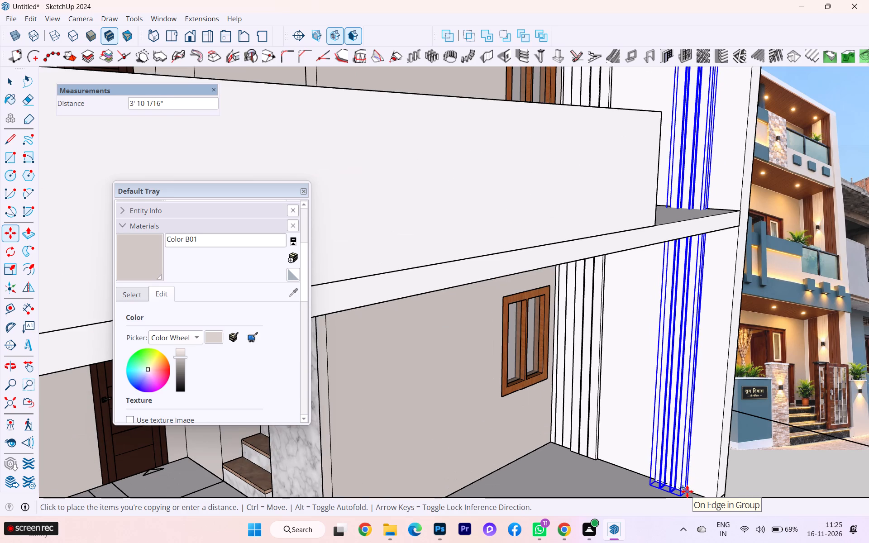
key("Left")
scroll(687, 491, "up", 5)
left_click(687, 491)
scroll(659, 411, "down", 4)
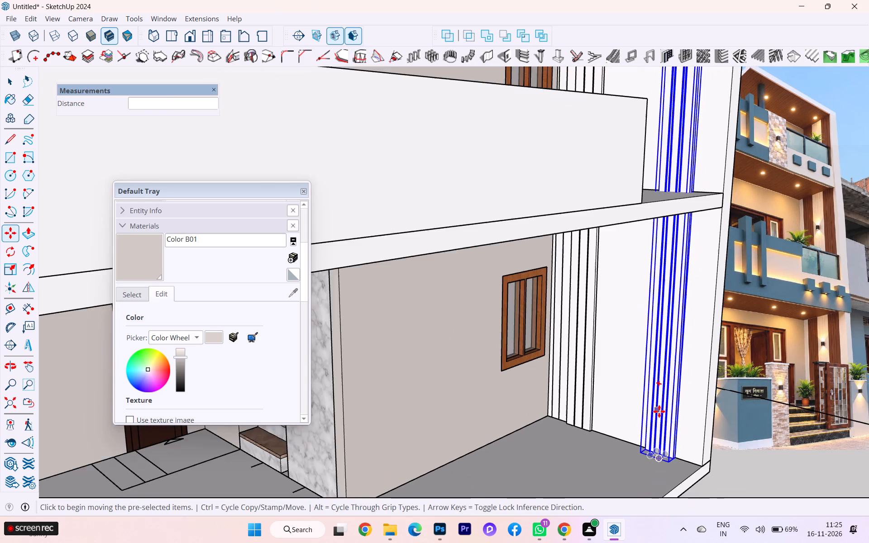
scroll(659, 411, "down", 5)
scroll(622, 392, "up", 1)
scroll(620, 392, "down", 2)
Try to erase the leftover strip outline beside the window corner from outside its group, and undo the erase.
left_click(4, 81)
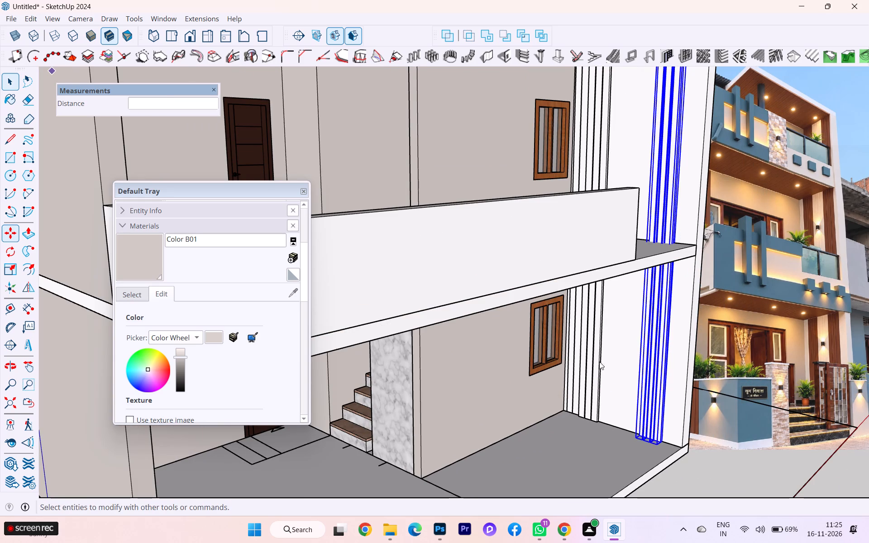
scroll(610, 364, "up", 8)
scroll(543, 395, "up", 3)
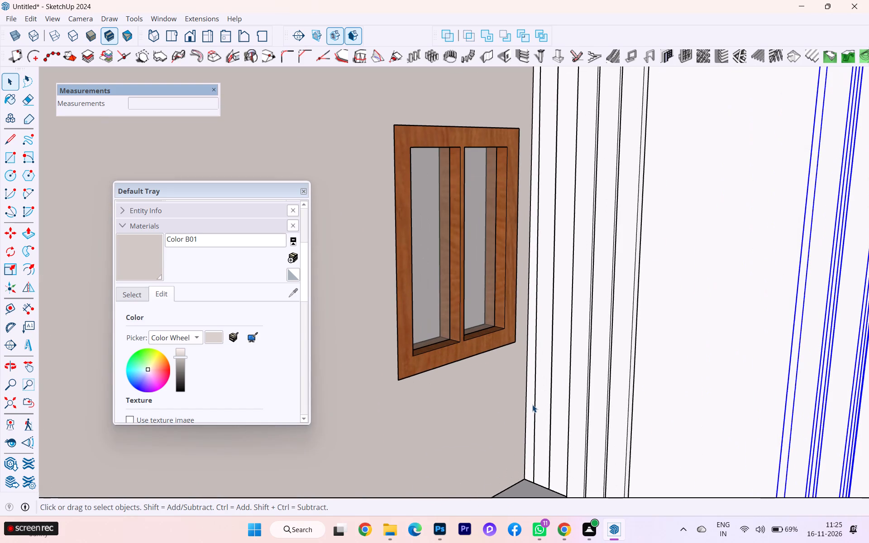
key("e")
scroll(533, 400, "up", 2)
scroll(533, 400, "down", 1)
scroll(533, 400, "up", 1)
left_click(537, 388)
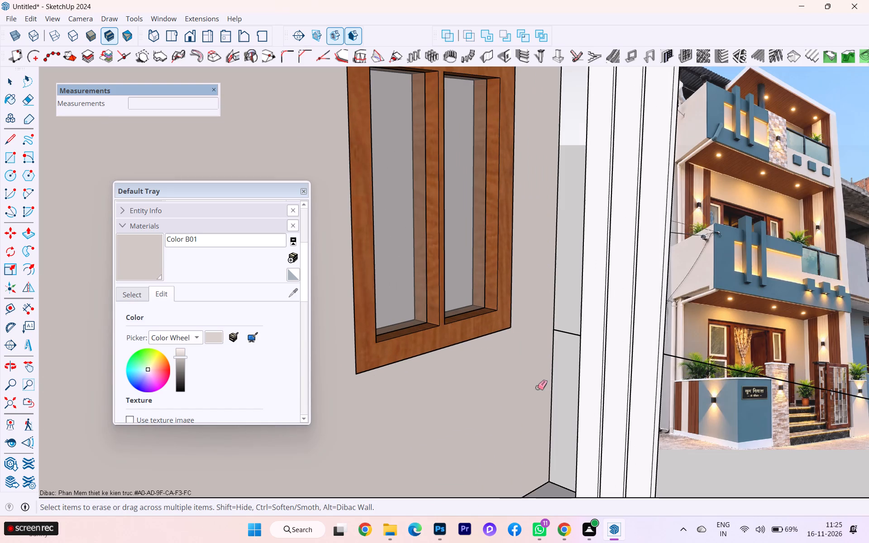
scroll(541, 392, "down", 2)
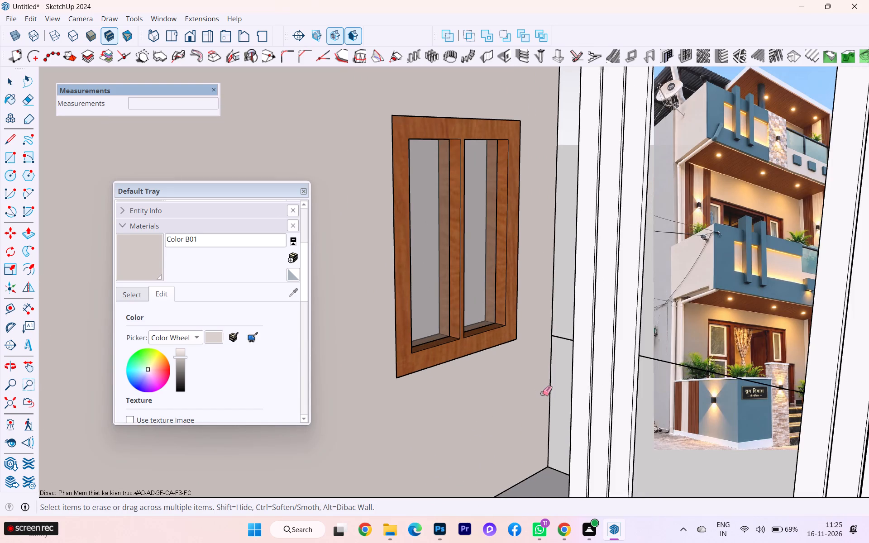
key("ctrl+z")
Open the side wall's frame group and erase the leftover strip outline's vertical edge nearest the window corner.
scroll(552, 391, "up", 3)
left_click(5, 79)
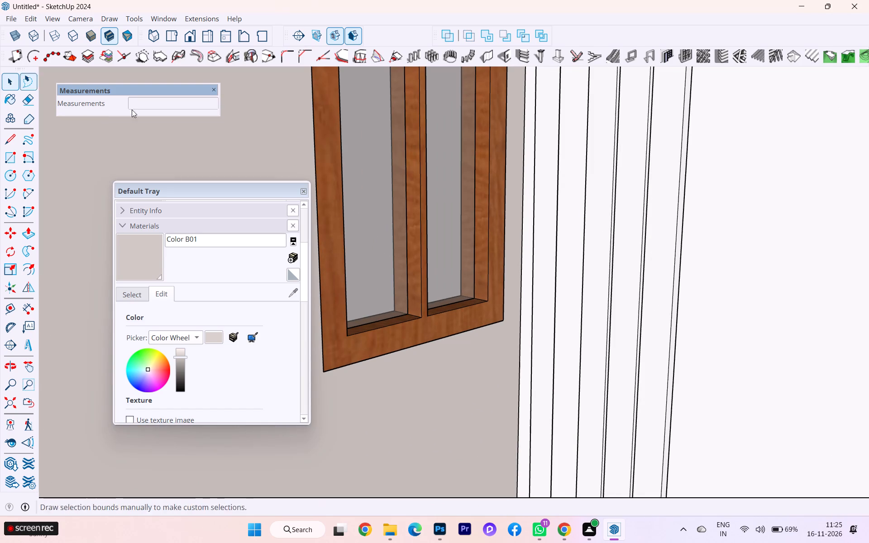
double_click(547, 241)
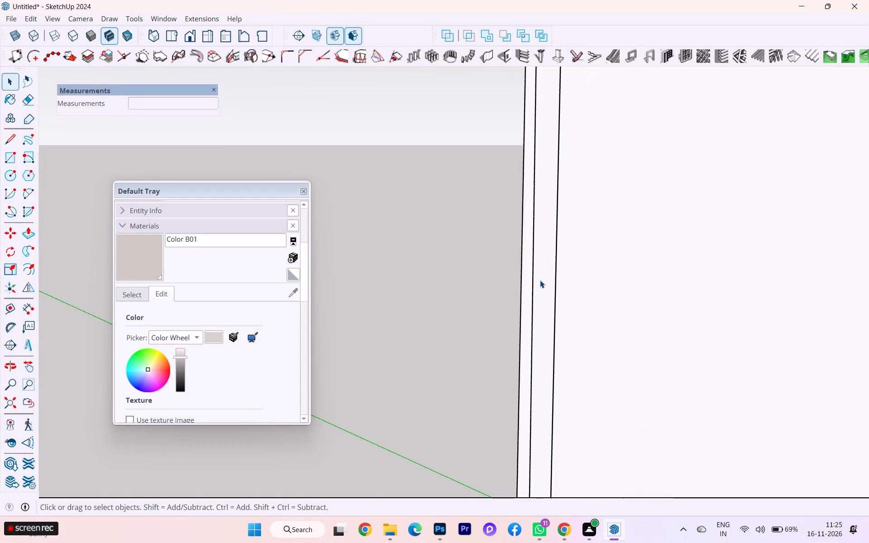
key("e")
left_click(533, 289)
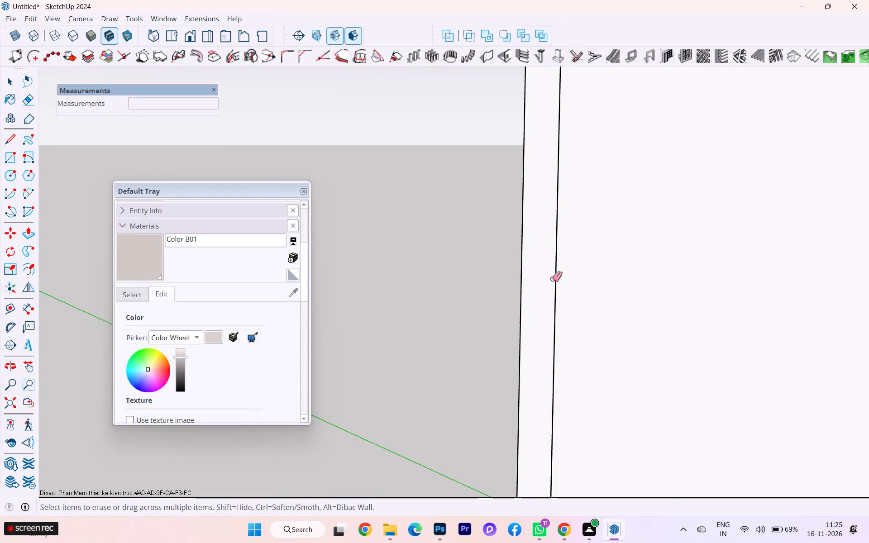
Erase the leftover strip outline's remaining vertical edge on the side wall and leave the frame group.
left_click(558, 274)
left_click(557, 278)
scroll(557, 278, "down", 5)
scroll(557, 278, "up", 1)
scroll(538, 272, "down", 4)
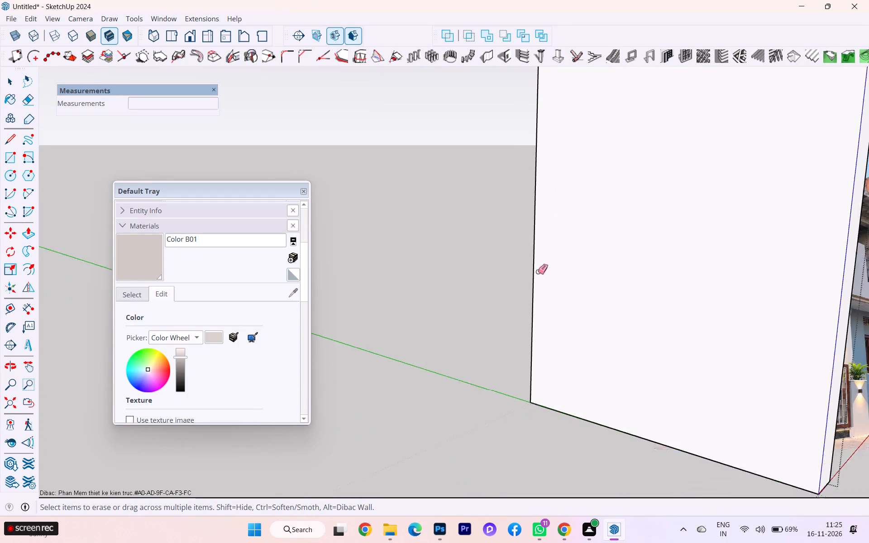
scroll(538, 271, "down", 3)
scroll(530, 274, "up", 6)
scroll(530, 275, "down", 2)
scroll(529, 275, "up", 2)
scroll(529, 275, "down", 2)
scroll(528, 276, "up", 3)
scroll(525, 276, "down", 3)
scroll(525, 276, "up", 3)
scroll(525, 276, "down", 2)
scroll(547, 346, "up", 1)
scroll(547, 346, "down", 1)
scroll(547, 347, "up", 1)
scroll(547, 348, "down", 7)
scroll(544, 344, "up", 1)
scroll(544, 343, "down", 4)
scroll(541, 340, "up", 1)
scroll(541, 339, "down", 4)
scroll(540, 332, "up", 2)
scroll(540, 332, "down", 3)
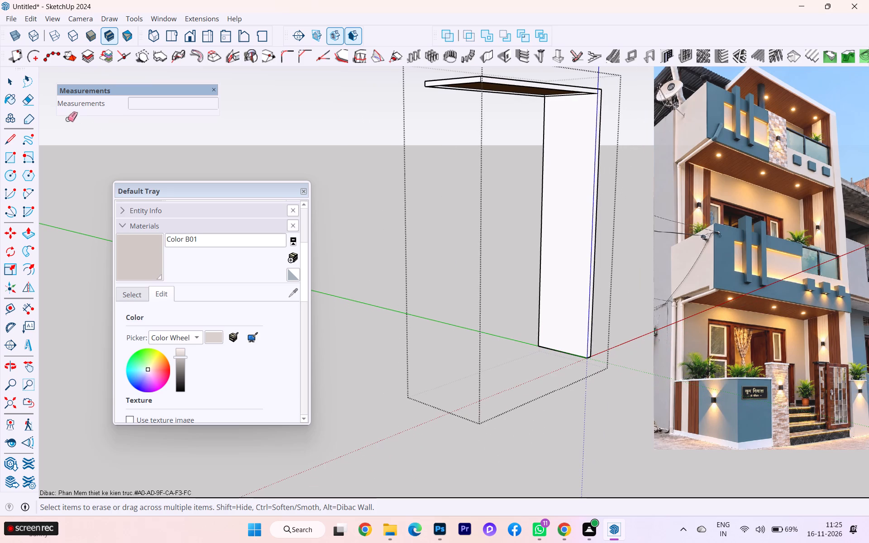
left_click(11, 82)
left_click(401, 369)
scroll(507, 322, "down", 4)
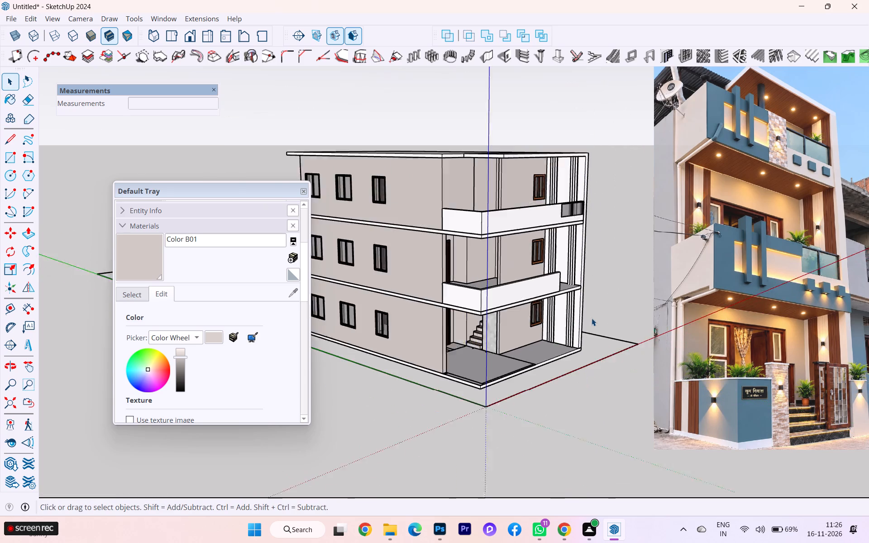
Place guide lines along the top and bottom edges of the first-floor slab, beside the side wall's outer strip set.
scroll(562, 290, "up", 6)
scroll(566, 229, "down", 1)
scroll(566, 229, "up", 1)
scroll(566, 229, "down", 1)
middle_click_drag(544, 228, 412, 238)
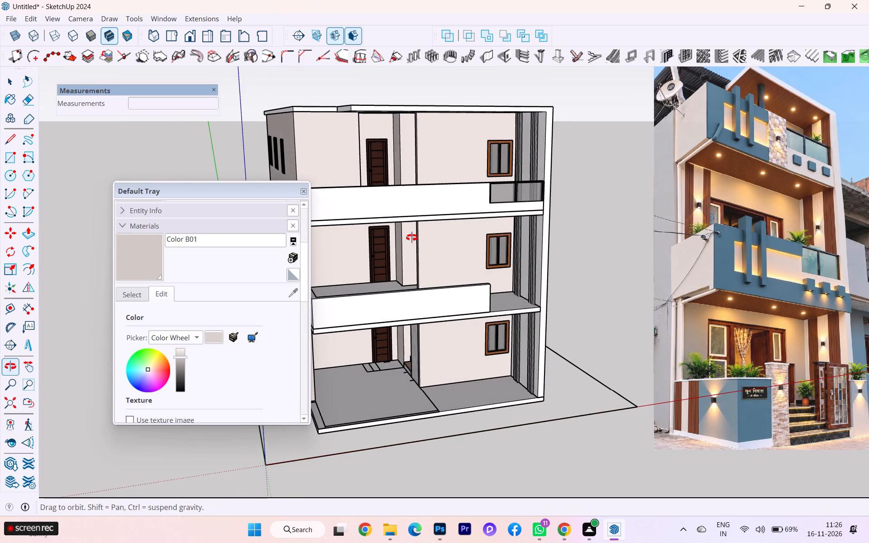
middle_click_drag(412, 238, 593, 246)
scroll(598, 246, "up", 4)
scroll(598, 246, "down", 1)
scroll(598, 246, "up", 3)
scroll(599, 247, "down", 1)
middle_click_drag(598, 245, 473, 243)
scroll(492, 237, "up", 4)
scroll(556, 235, "down", 1)
middle_click_drag(556, 234, 537, 239)
scroll(520, 255, "up", 3)
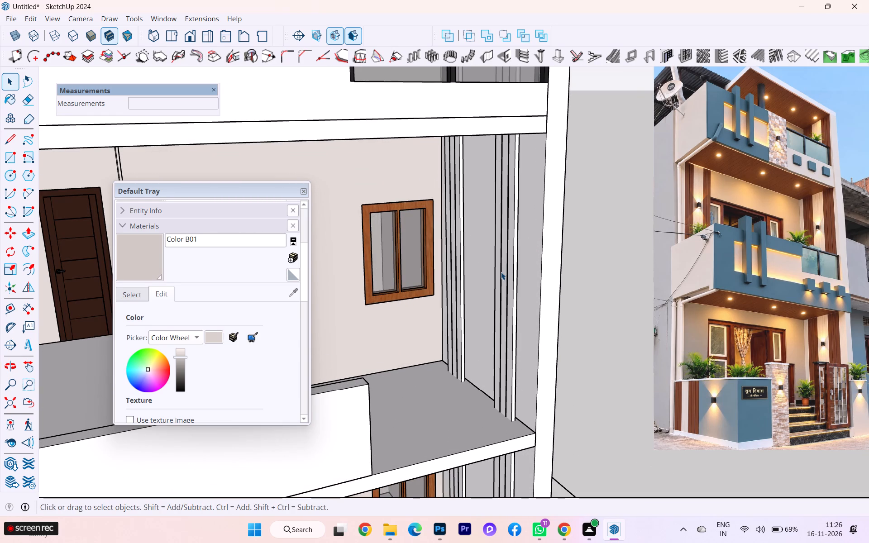
left_click(504, 268)
scroll(496, 316, "up", 3)
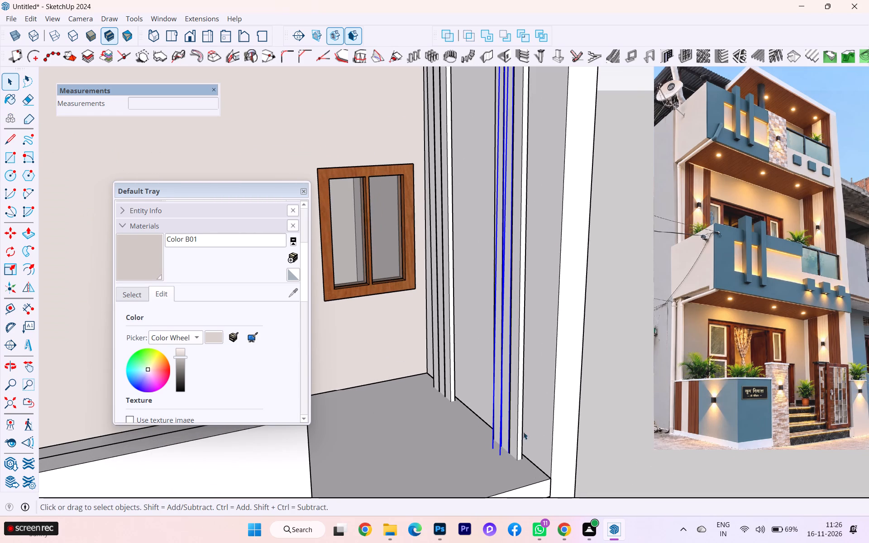
scroll(525, 427, "down", 1)
middle_click_drag(494, 417, 409, 396)
scroll(579, 384, "down", 2)
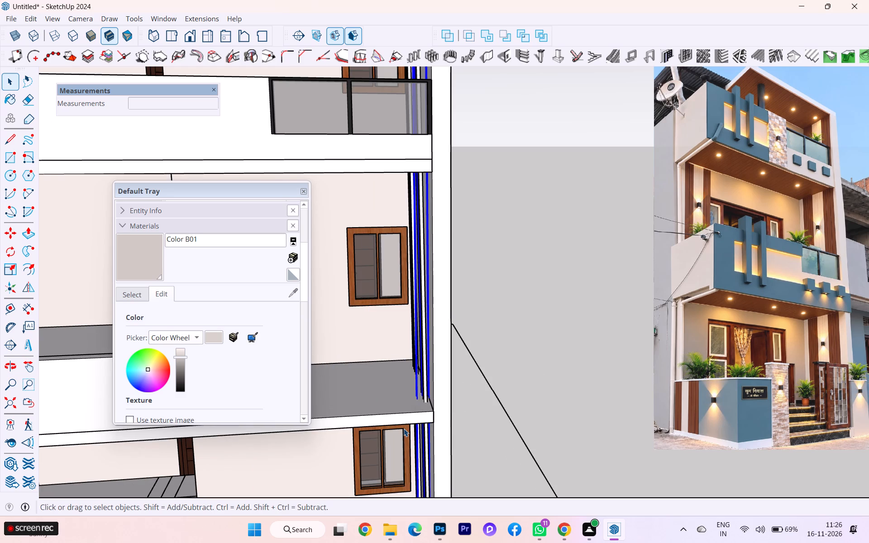
key("t")
scroll(435, 416, "up", 4)
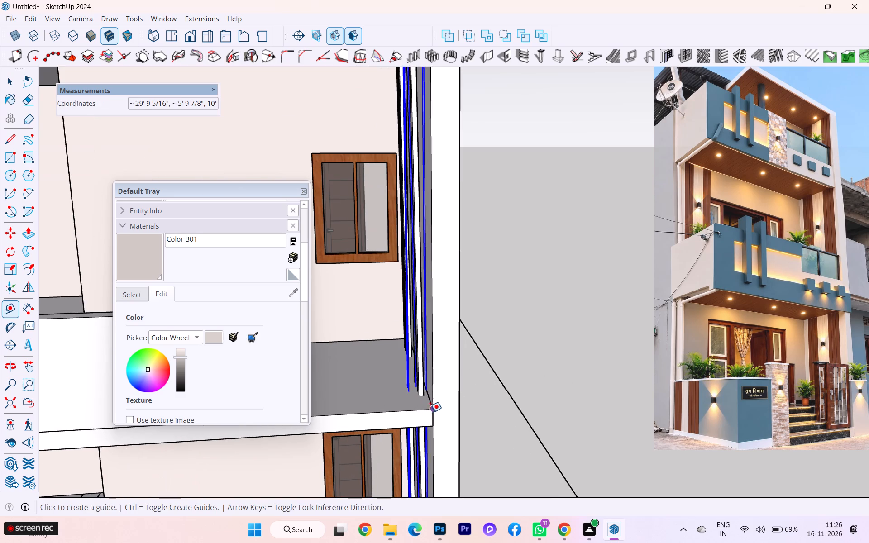
left_click(425, 410)
left_click(443, 408)
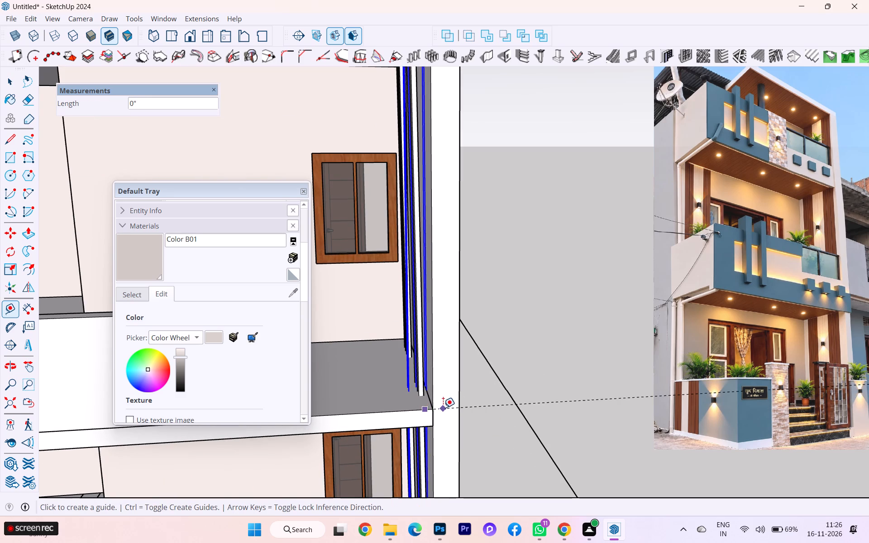
left_click(426, 427)
left_click(454, 427)
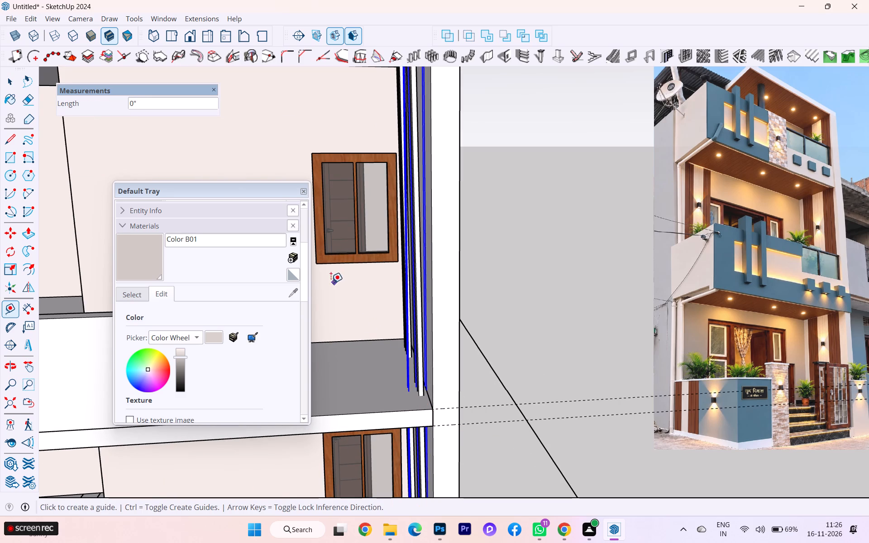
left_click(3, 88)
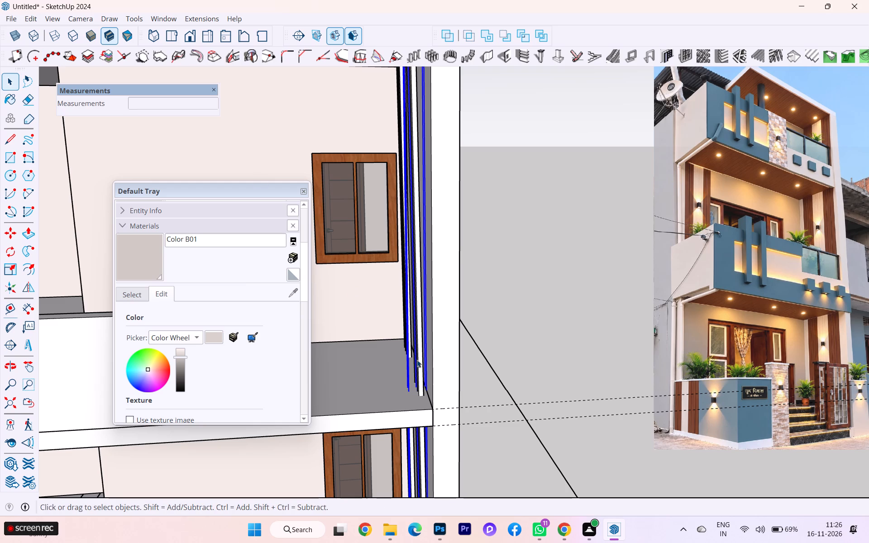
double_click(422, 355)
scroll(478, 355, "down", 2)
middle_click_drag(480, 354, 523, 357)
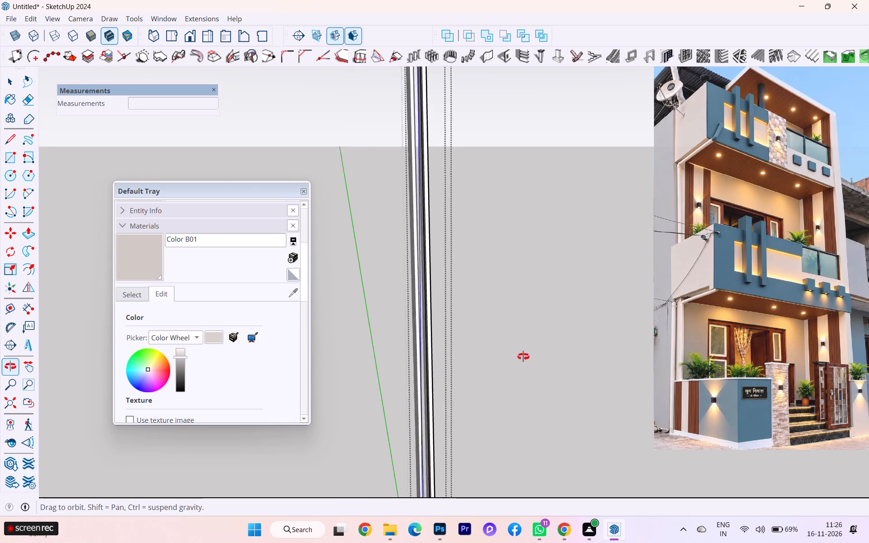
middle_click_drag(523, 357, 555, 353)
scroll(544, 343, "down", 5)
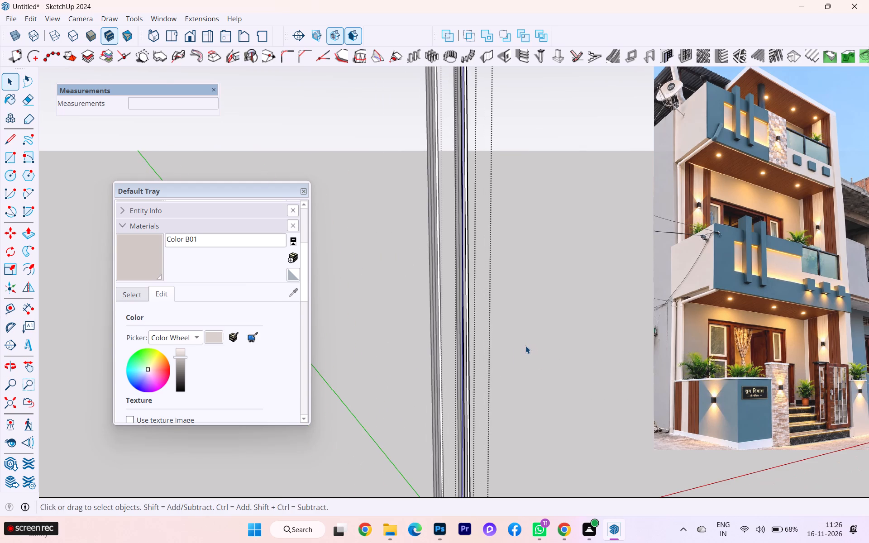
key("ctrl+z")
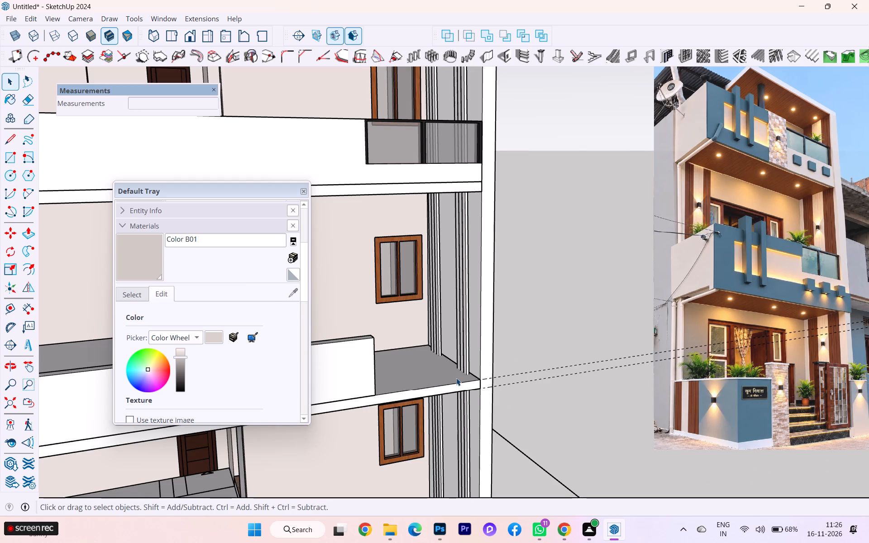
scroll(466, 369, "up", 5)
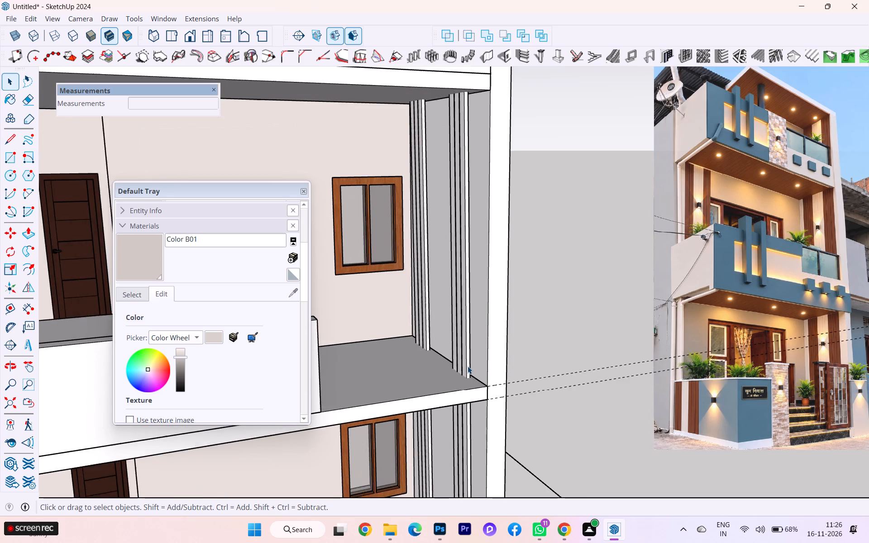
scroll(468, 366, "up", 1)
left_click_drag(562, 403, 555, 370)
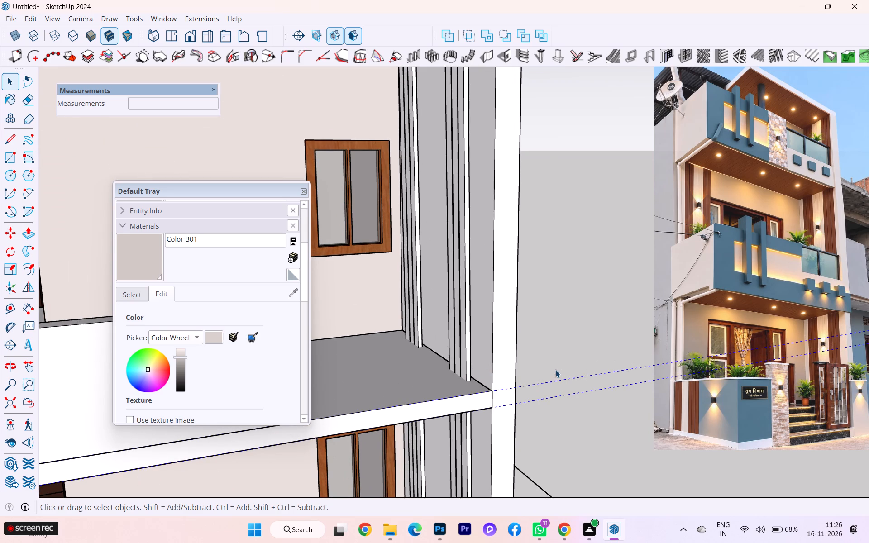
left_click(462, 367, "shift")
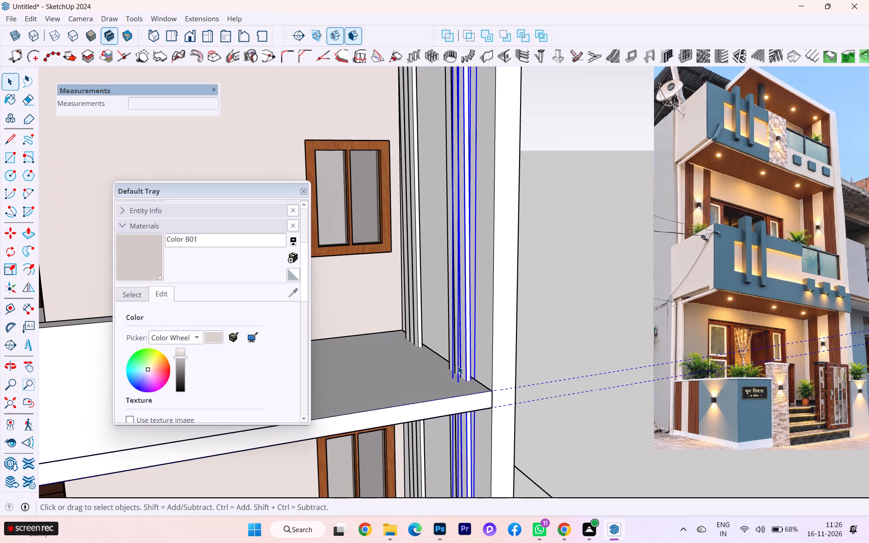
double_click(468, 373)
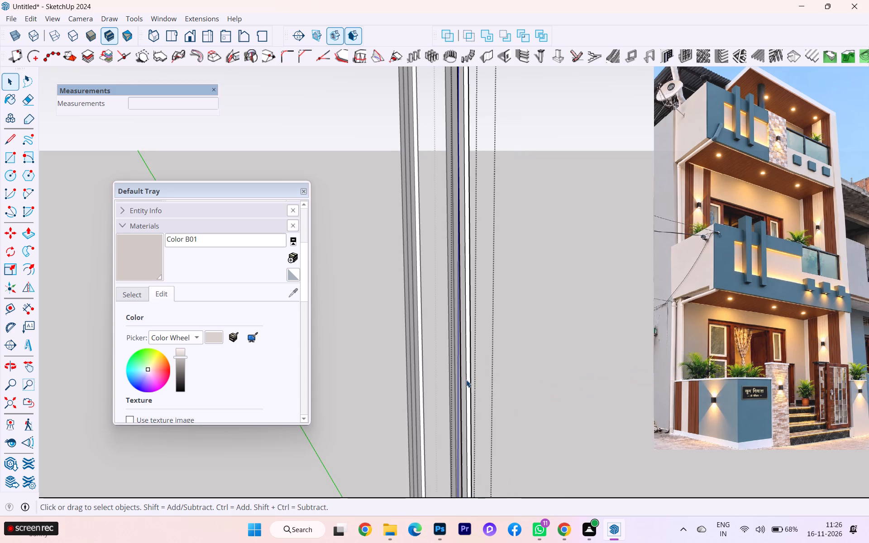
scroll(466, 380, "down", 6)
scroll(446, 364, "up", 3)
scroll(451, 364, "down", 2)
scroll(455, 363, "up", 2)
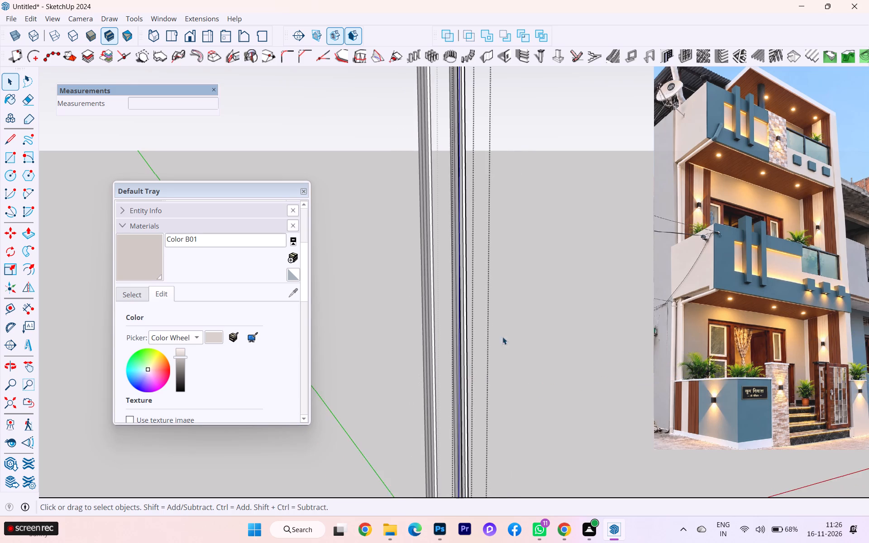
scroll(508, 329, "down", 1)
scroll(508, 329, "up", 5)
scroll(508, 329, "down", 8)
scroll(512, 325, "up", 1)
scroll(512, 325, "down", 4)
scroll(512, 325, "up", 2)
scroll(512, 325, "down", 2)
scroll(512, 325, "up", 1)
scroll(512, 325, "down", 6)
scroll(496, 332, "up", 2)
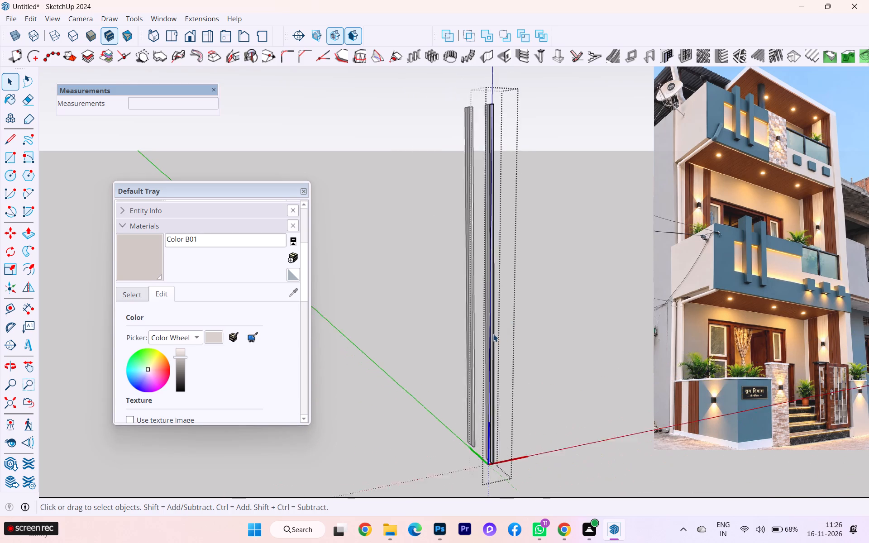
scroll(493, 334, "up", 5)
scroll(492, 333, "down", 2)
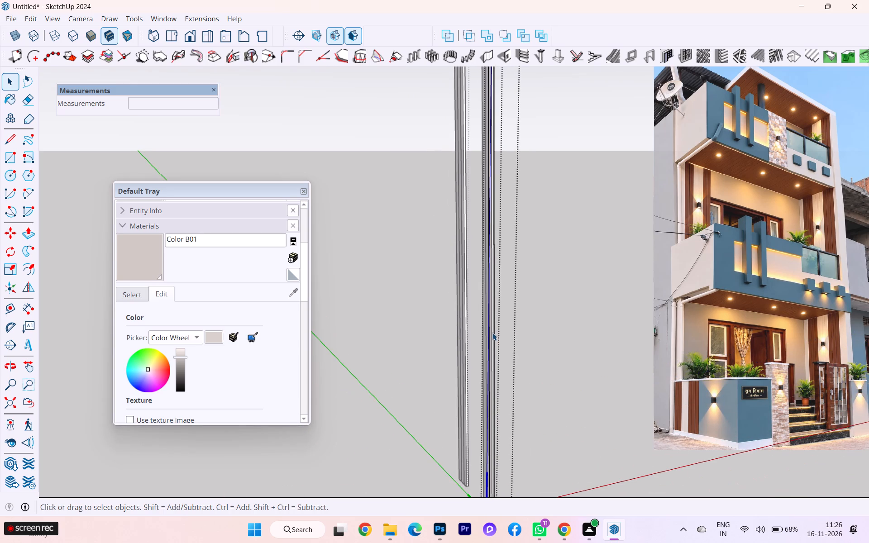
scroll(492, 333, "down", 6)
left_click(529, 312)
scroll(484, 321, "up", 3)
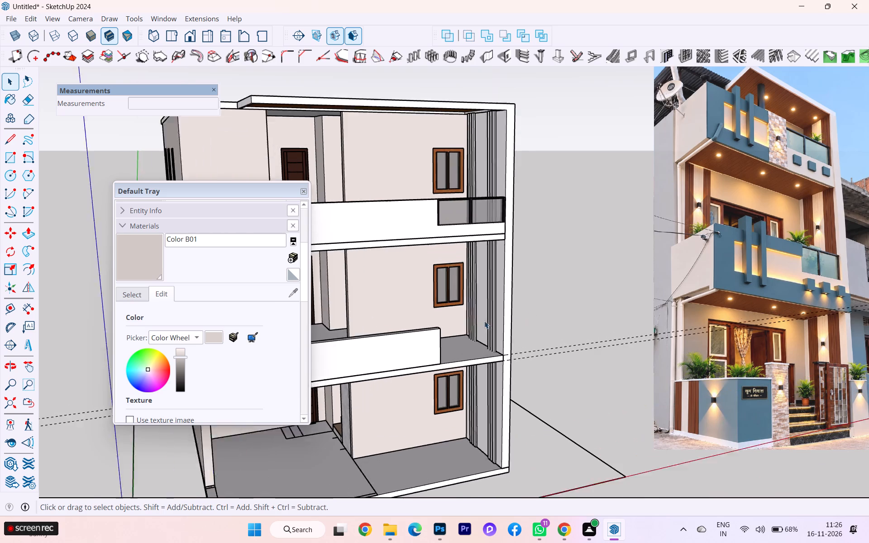
Open the outer strip set with the rest of the model shown and draw a line across the front strip's face at the slab's top.
left_click(491, 326)
double_click(494, 340)
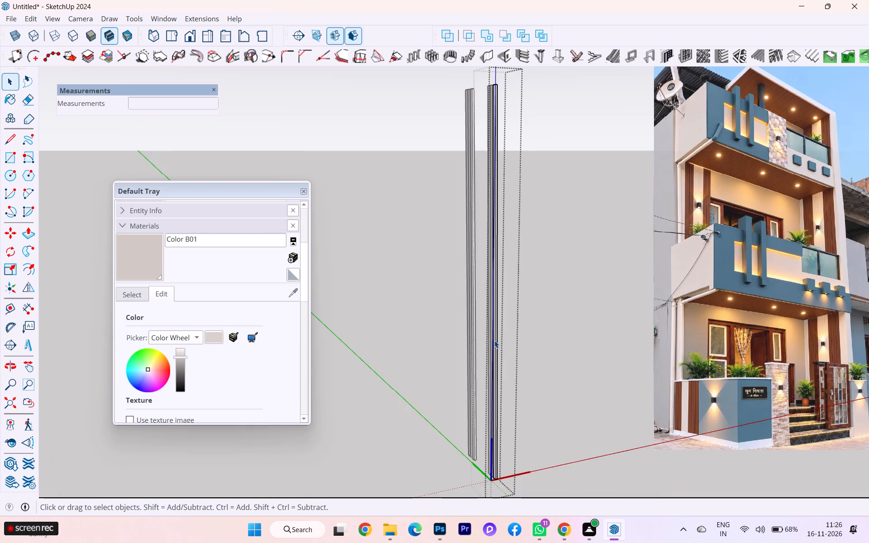
scroll(494, 340, "up", 2)
key("h")
scroll(498, 356, "up", 8)
scroll(499, 361, "down", 1)
scroll(499, 361, "up", 4)
scroll(499, 361, "down", 1)
scroll(499, 361, "up", 4)
double_click(491, 352)
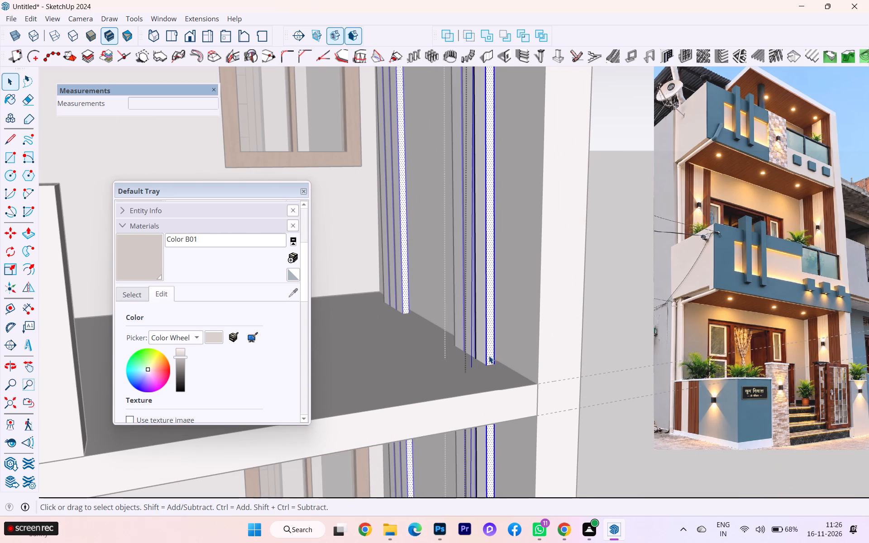
key("l")
key("Return")
scroll(487, 362, "up", 7)
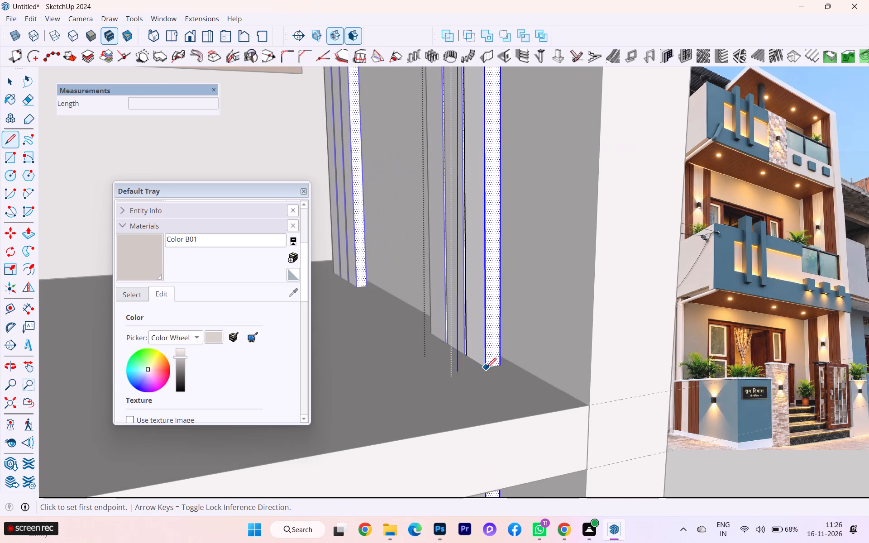
left_click(486, 368)
left_click(501, 362)
key("Escape")
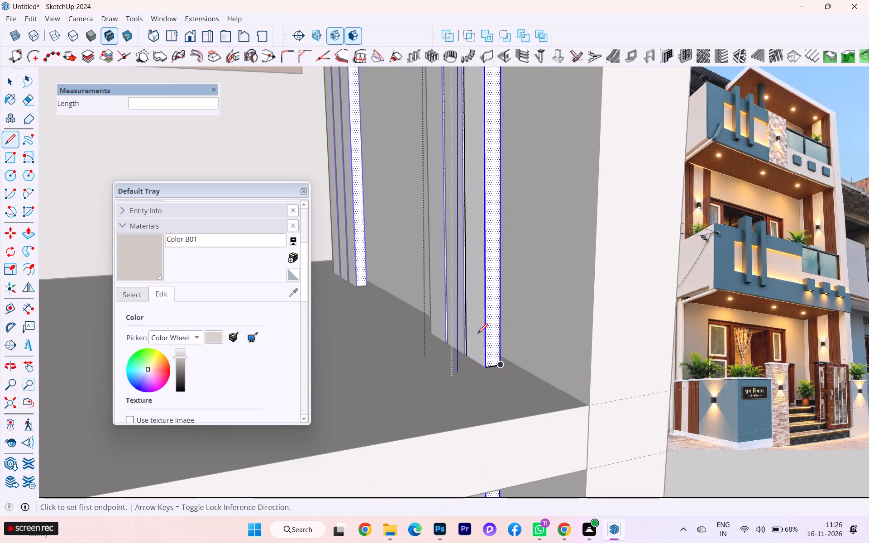
Draw a second line across the same strip's front face at the underside of the first-floor slab, and leave the group.
scroll(446, 300, "down", 9)
scroll(475, 379, "down", 1)
middle_click_drag(472, 376, 464, 274)
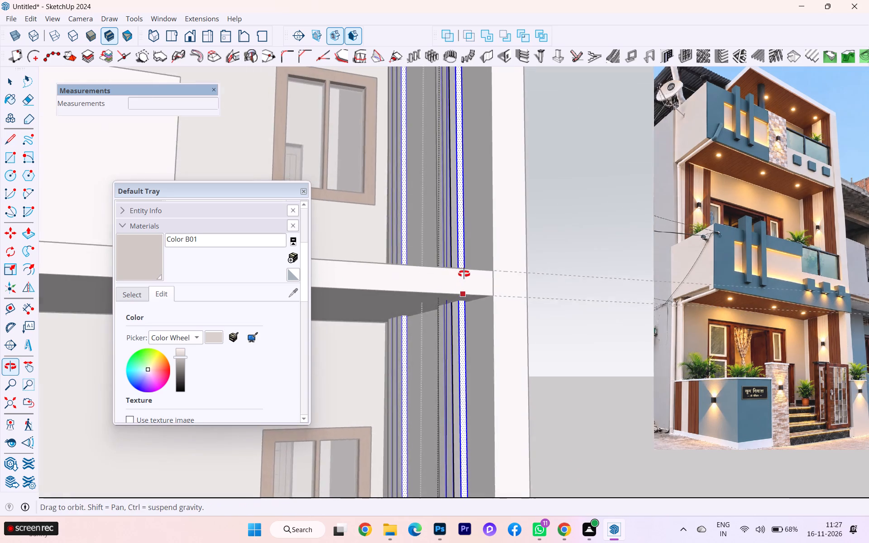
middle_click_drag(464, 274, 465, 258)
scroll(458, 274, "up", 2)
scroll(458, 274, "down", 4)
scroll(458, 275, "up", 13)
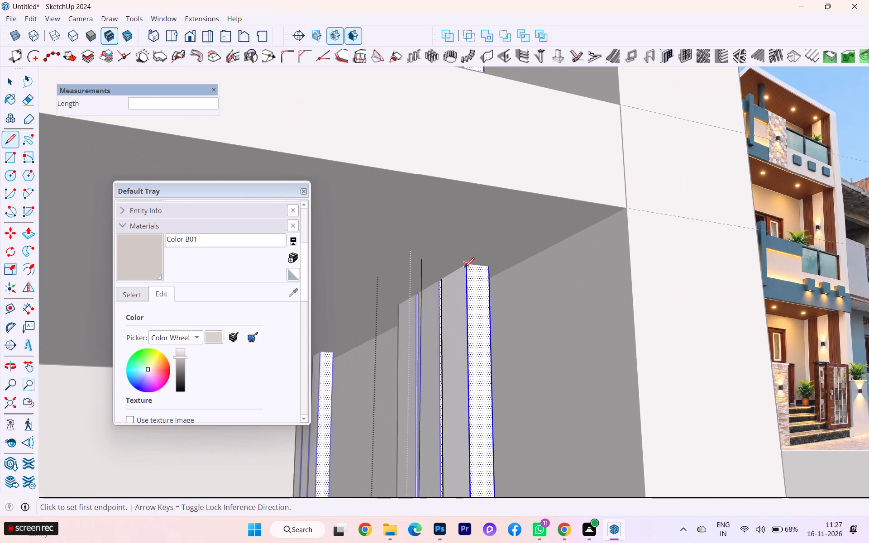
left_click(464, 267)
left_click(492, 267)
scroll(505, 291, "down", 2)
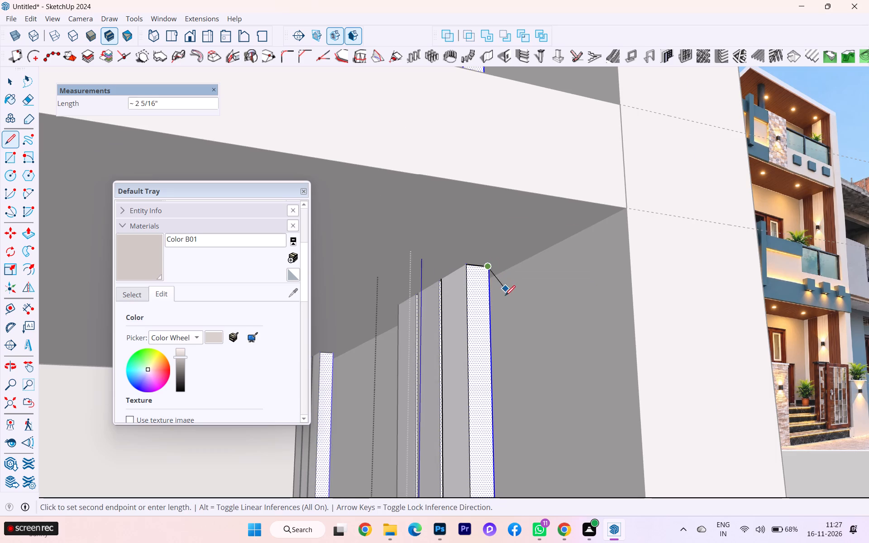
middle_click_drag(496, 305, 420, 402)
scroll(491, 317, "down", 1)
scroll(491, 317, "up", 1)
scroll(491, 317, "down", 3)
scroll(491, 317, "up", 2)
scroll(491, 317, "down", 1)
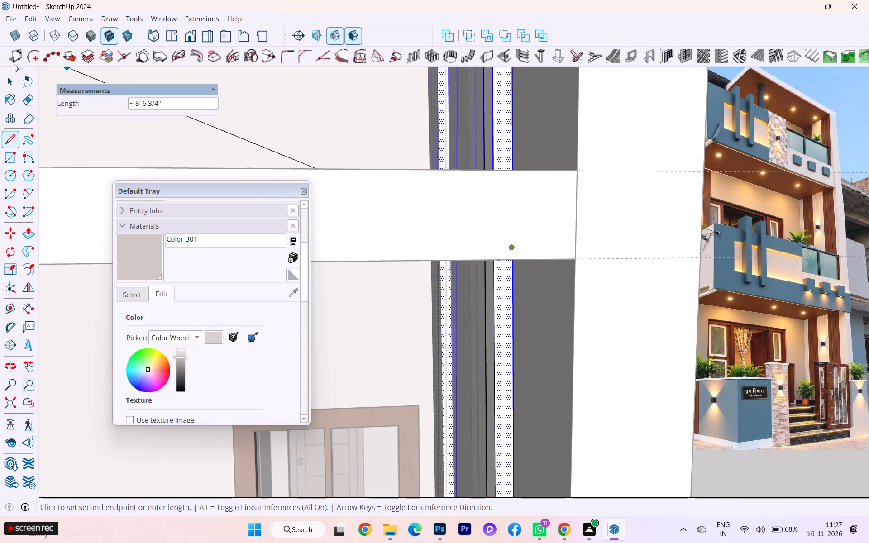
left_click(14, 82)
scroll(497, 226, "down", 1)
scroll(497, 226, "up", 2)
scroll(496, 226, "down", 1)
scroll(494, 225, "up", 3)
scroll(493, 225, "down", 4)
left_click(685, 475)
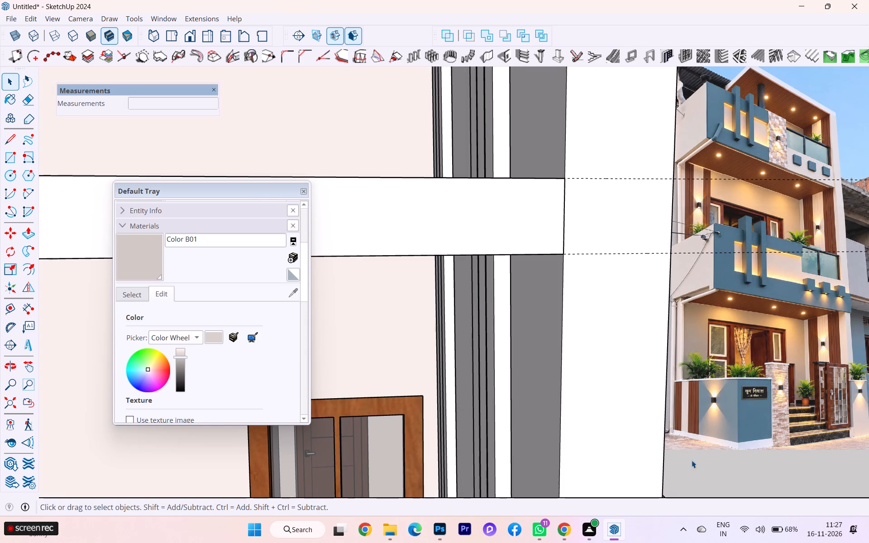
Open the side wall's outer strip set for editing with the rest of the model hidden.
left_click(497, 158)
double_click(497, 158)
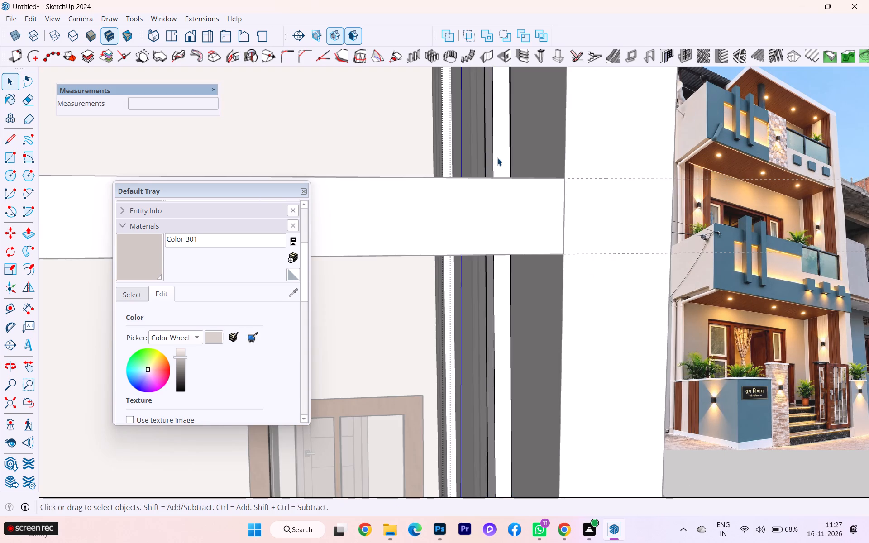
key("h")
scroll(507, 209, "up", 2)
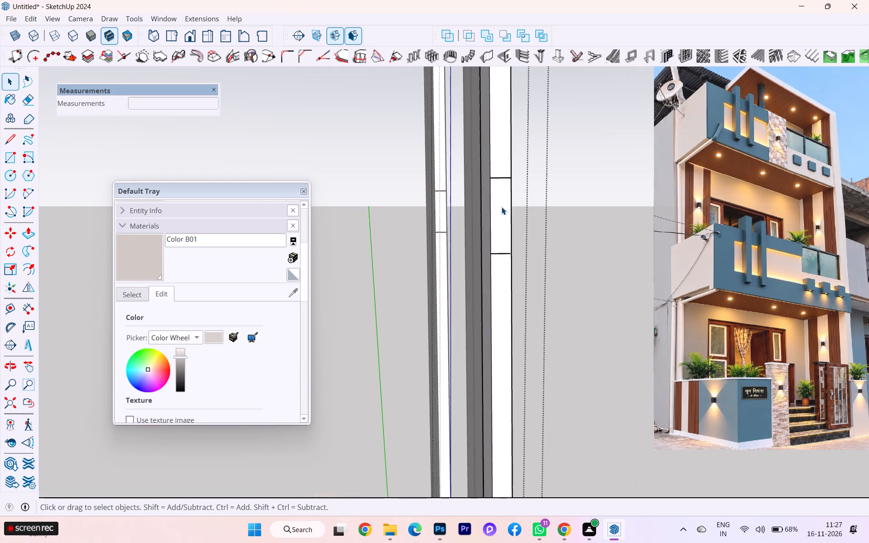
scroll(501, 207, "down", 2)
scroll(501, 207, "up", 4)
scroll(501, 207, "down", 2)
middle_click_drag(550, 281, 625, 306)
scroll(595, 246, "up", 6)
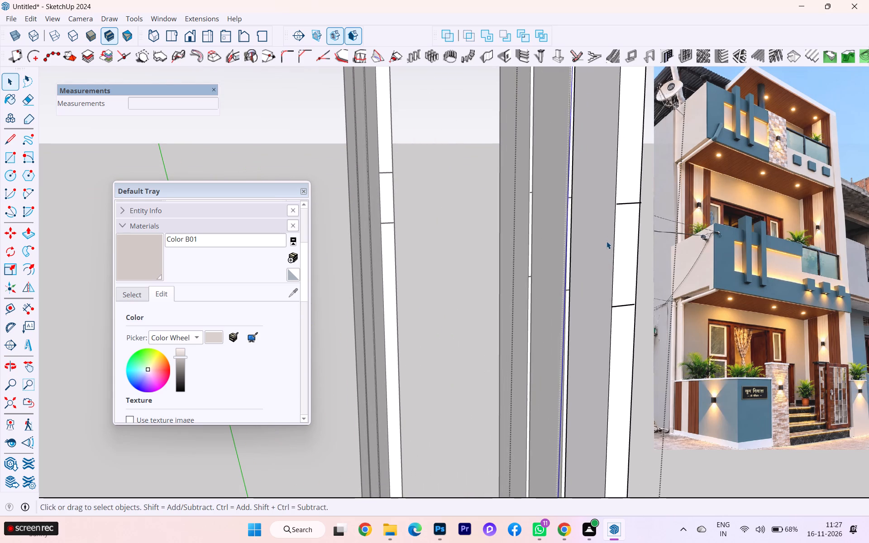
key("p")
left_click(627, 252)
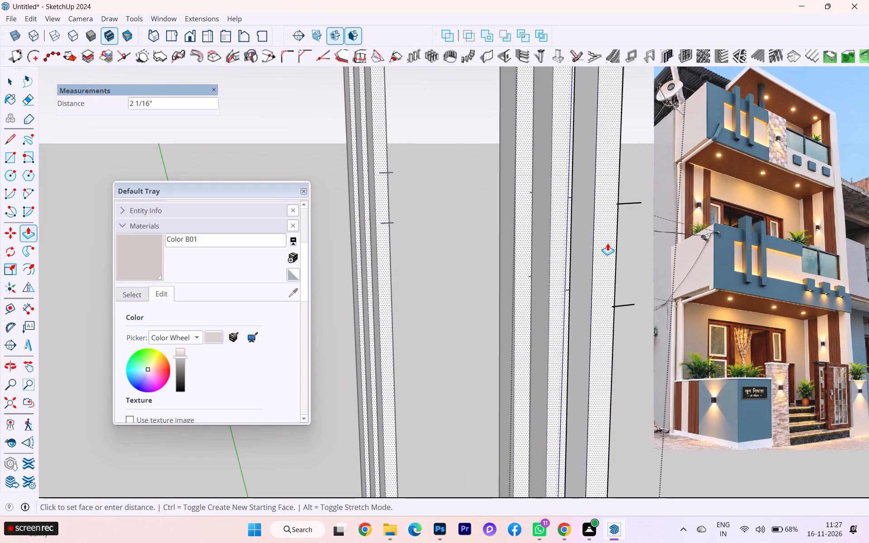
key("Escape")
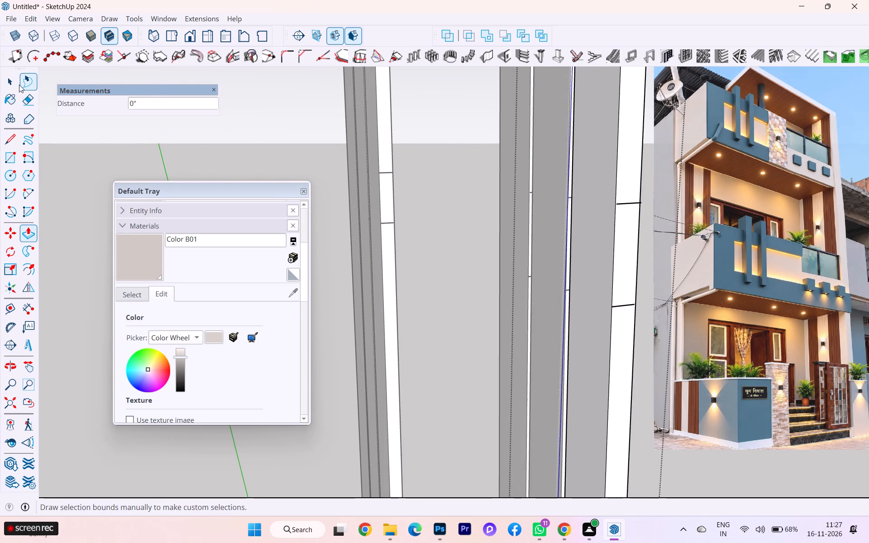
Examine from several sides whether the two slab lines meet the front strip's edges and divide its face.
left_click(14, 83)
middle_click_drag(587, 215, 452, 223)
scroll(632, 218, "up", 1)
scroll(632, 218, "down", 1)
scroll(632, 218, "up", 3)
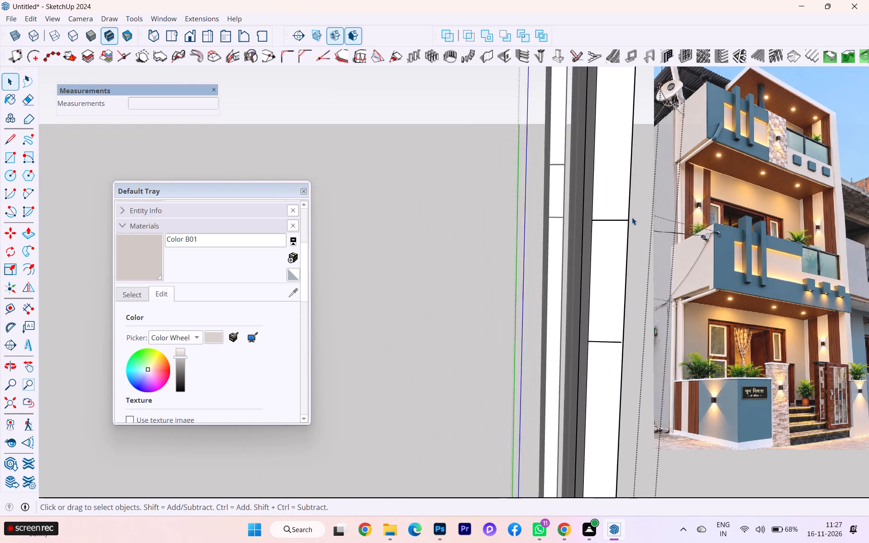
scroll(632, 217, "up", 12)
scroll(608, 221, "down", 5)
scroll(607, 221, "up", 2)
scroll(597, 225, "down", 2)
scroll(597, 225, "up", 4)
left_click(596, 223)
scroll(593, 223, "down", 2)
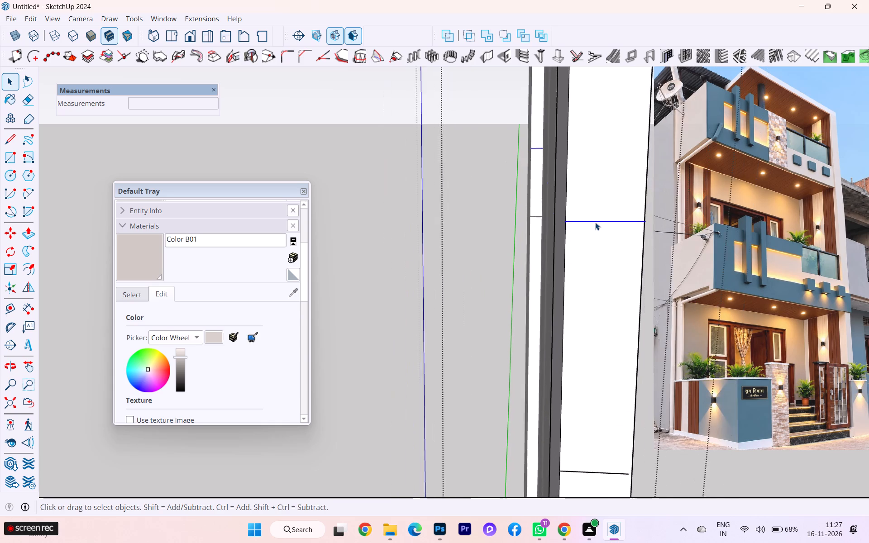
middle_click_drag(601, 223, 857, 229)
scroll(606, 151, "up", 7)
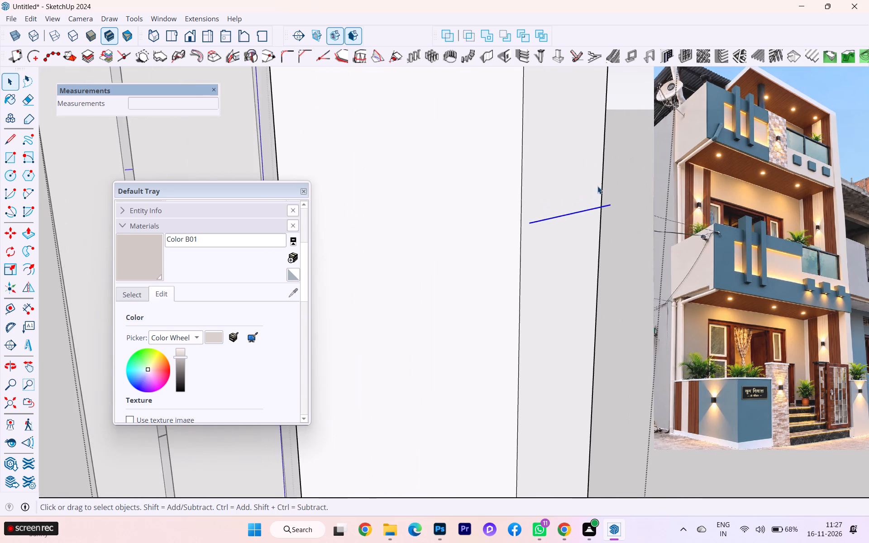
scroll(593, 194, "down", 1)
middle_click_drag(530, 209, 273, 232)
scroll(417, 186, "down", 5)
scroll(434, 186, "up", 1)
scroll(436, 186, "down", 2)
scroll(458, 186, "up", 1)
scroll(460, 186, "down", 2)
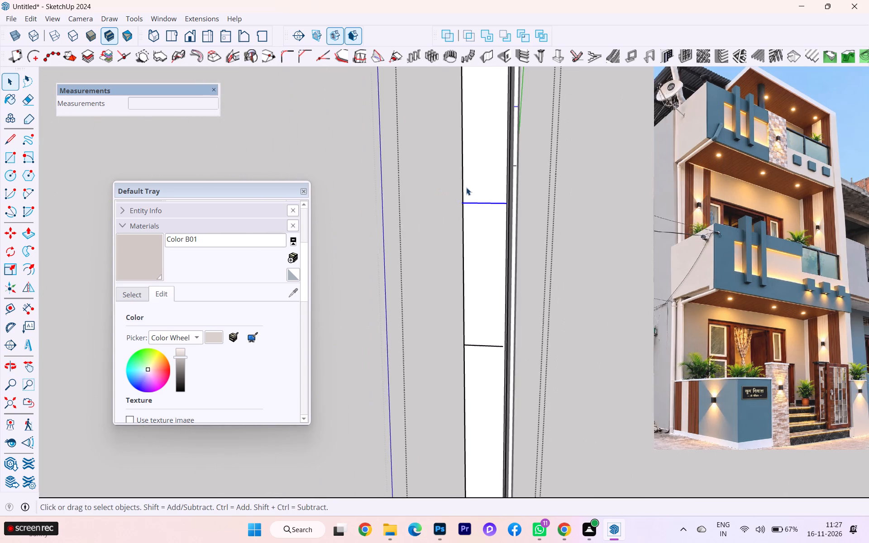
scroll(466, 187, "down", 3)
middle_click_drag(470, 190, 758, 189)
scroll(380, 182, "up", 1)
scroll(380, 182, "down", 1)
scroll(380, 182, "up", 6)
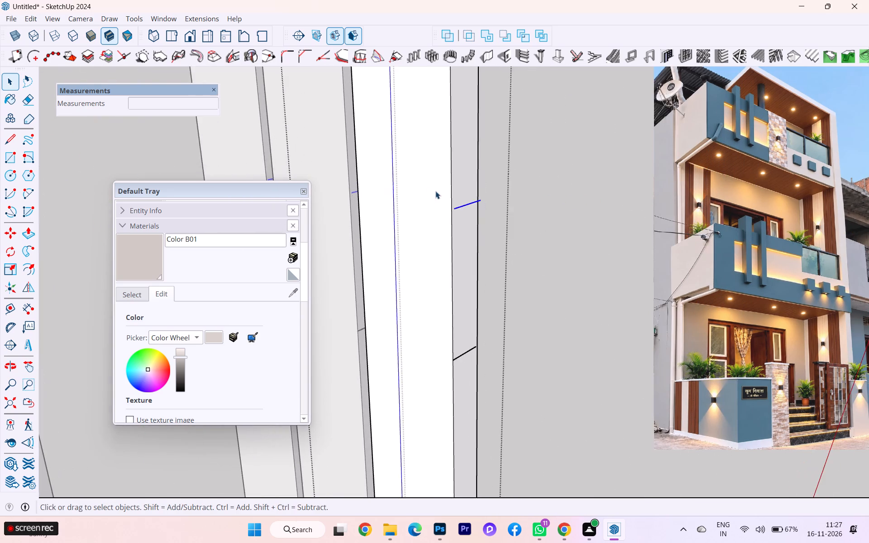
scroll(435, 191, "up", 2)
middle_click_drag(502, 201, 425, 214)
left_click(481, 236)
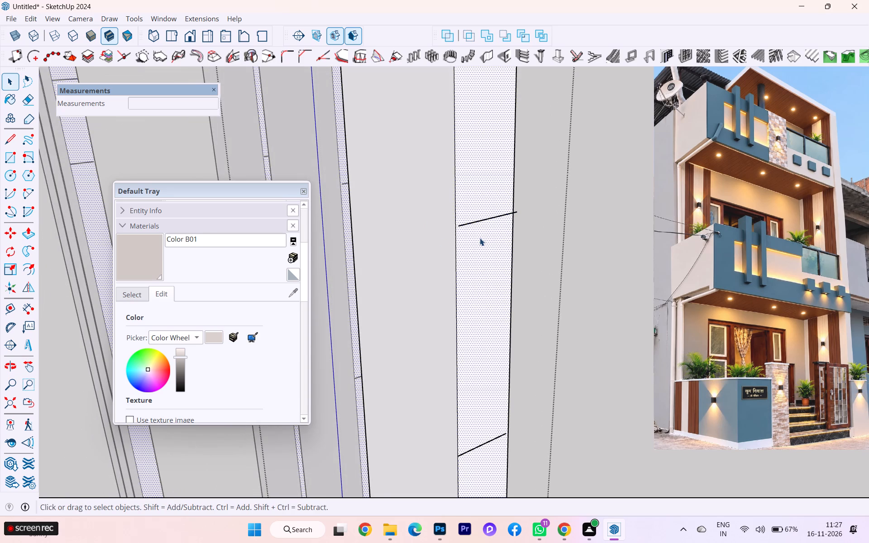
scroll(479, 225, "up", 1)
scroll(479, 225, "down", 5)
scroll(479, 224, "up", 2)
scroll(479, 224, "down", 1)
scroll(479, 224, "up", 1)
middle_click_drag(477, 226, 286, 238)
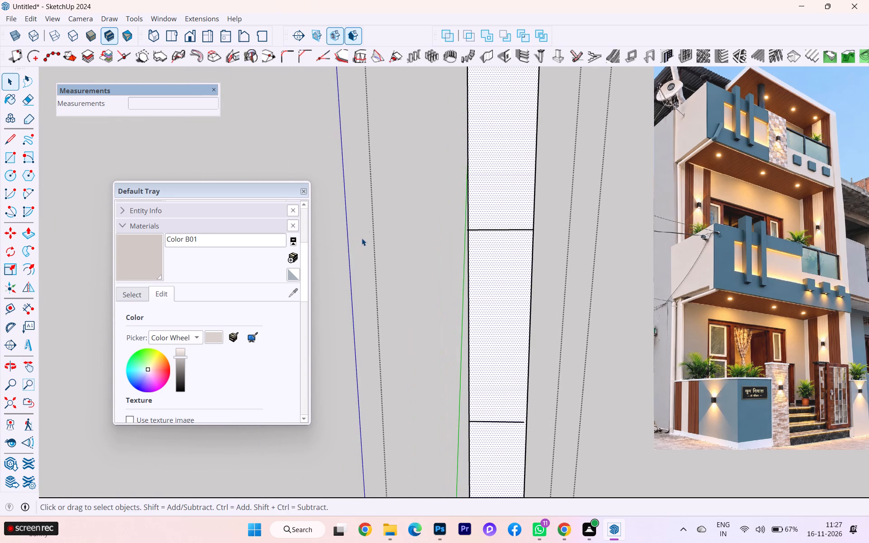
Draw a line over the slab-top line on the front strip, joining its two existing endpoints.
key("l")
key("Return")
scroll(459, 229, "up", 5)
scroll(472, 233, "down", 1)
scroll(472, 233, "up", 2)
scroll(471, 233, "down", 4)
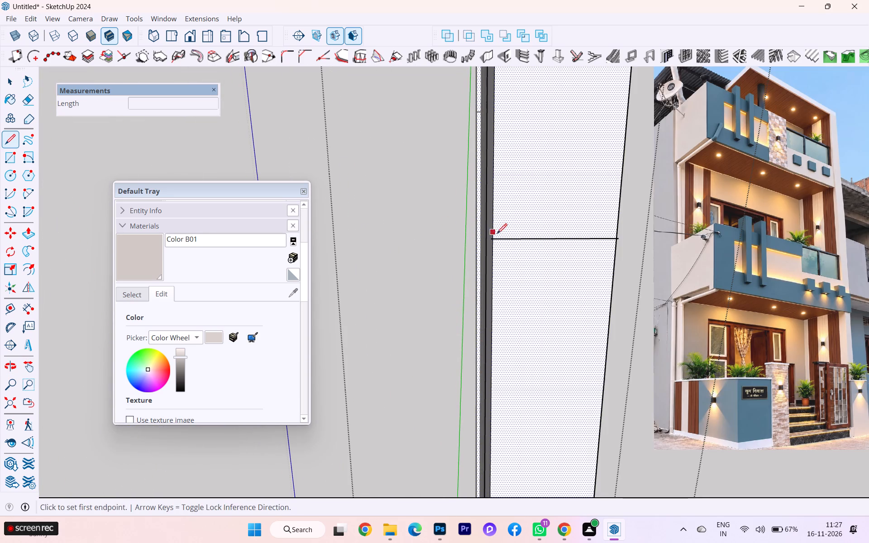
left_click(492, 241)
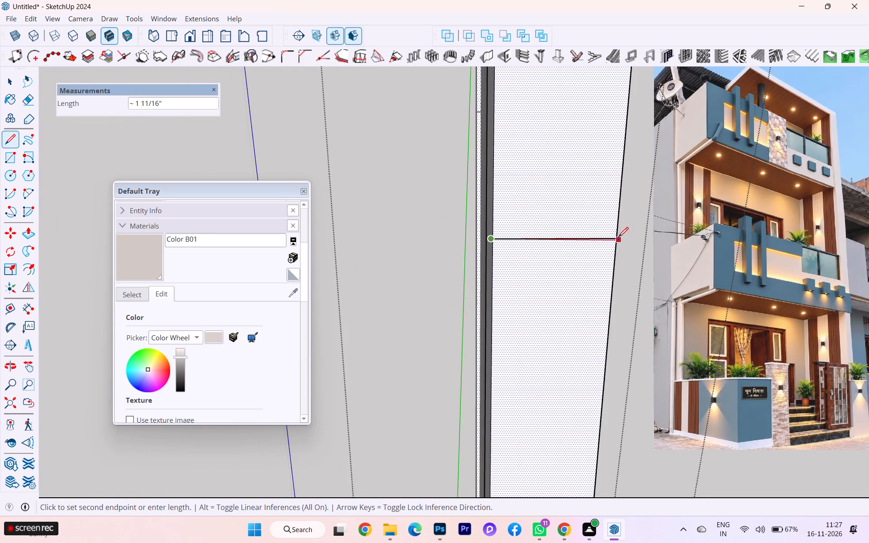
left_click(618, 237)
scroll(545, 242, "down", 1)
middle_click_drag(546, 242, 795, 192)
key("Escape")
Draw a 1 11/16" line from edge to edge across the front strip's face at the slab's top.
scroll(525, 205, "down", 2)
scroll(525, 207, "up", 3)
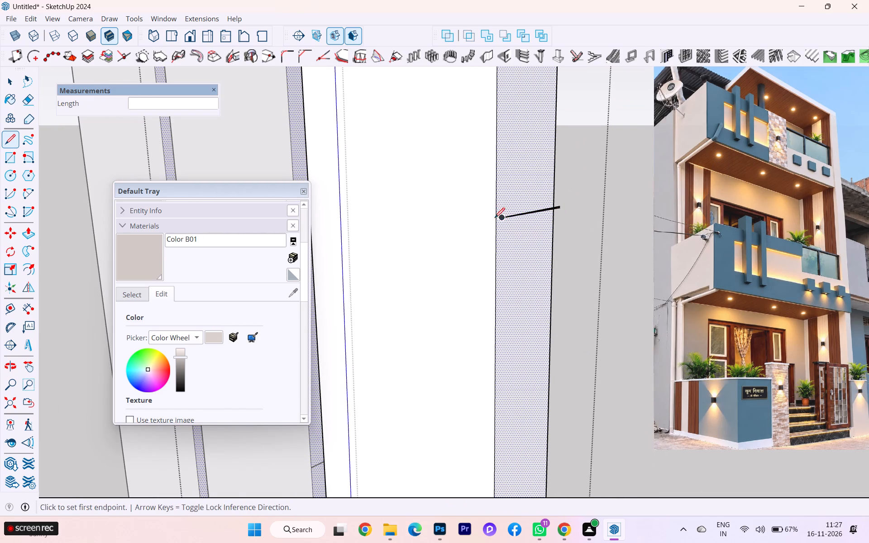
scroll(495, 218, "up", 7)
left_click(499, 218)
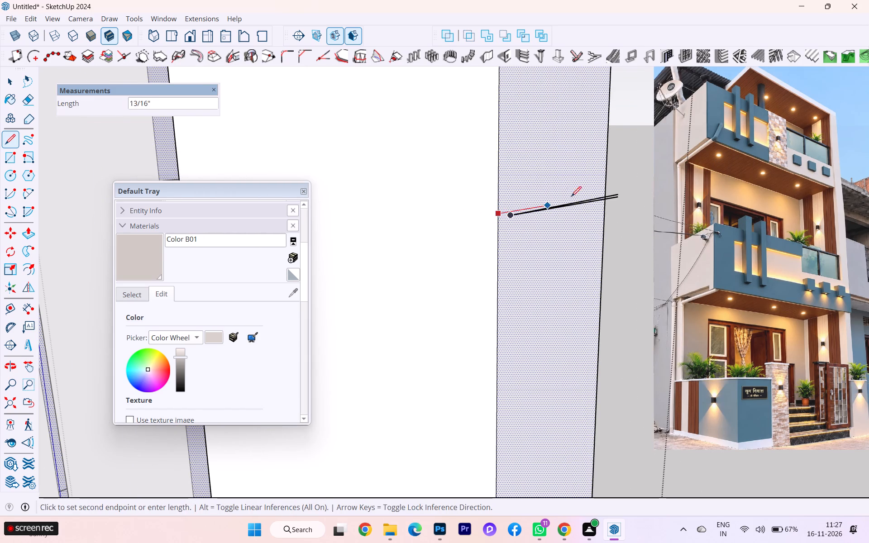
left_click(609, 188)
Draw a 1 11/16" line from edge to edge across the same face, just below the existing slab-underside line.
scroll(543, 220, "down", 2)
scroll(393, 184, "up", 1)
scroll(393, 183, "down", 1)
scroll(393, 182, "up", 1)
scroll(393, 182, "down", 5)
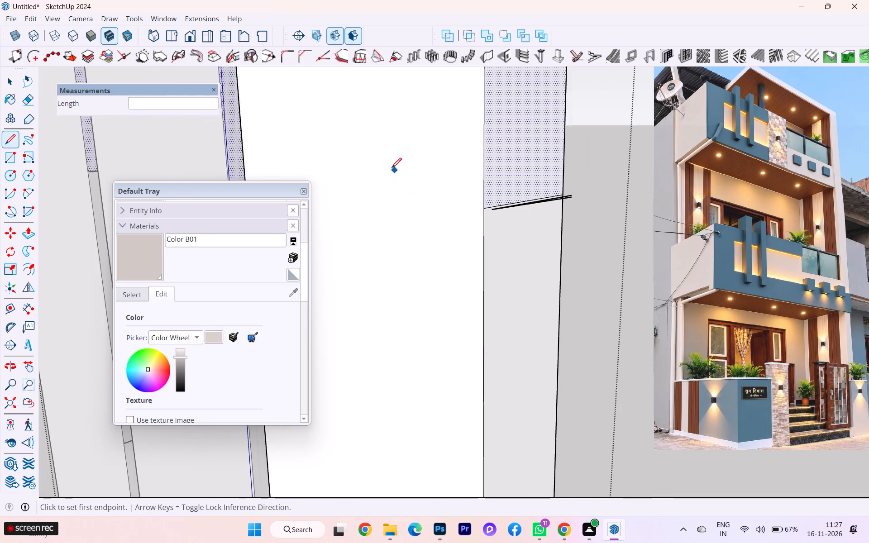
scroll(392, 168, "down", 2)
scroll(391, 167, "up", 2)
scroll(391, 167, "down", 7)
scroll(390, 171, "up", 1)
scroll(390, 171, "down", 1)
scroll(415, 379, "up", 3)
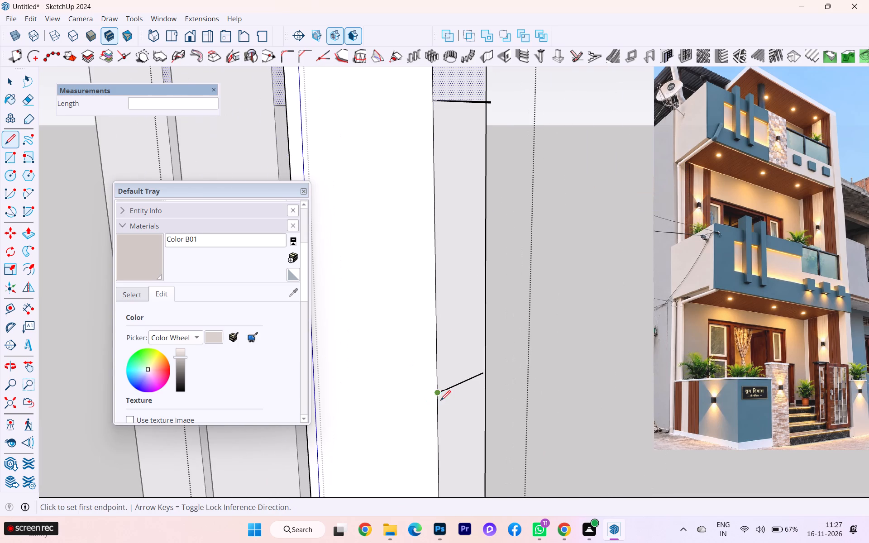
left_click(439, 404)
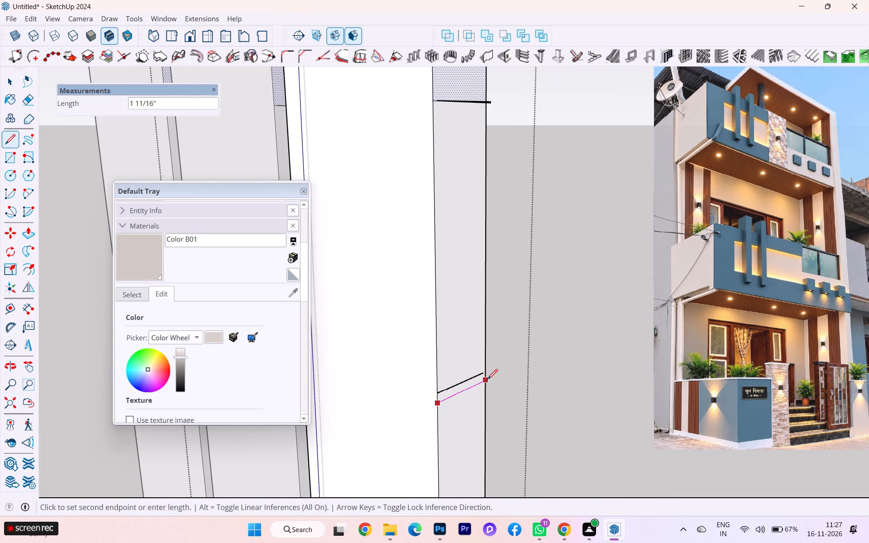
left_click(488, 379)
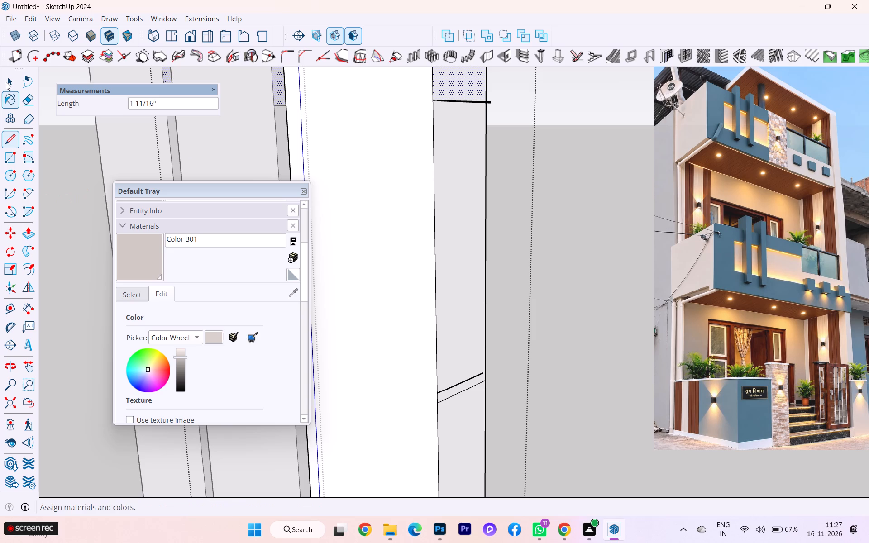
Delete the old slab-underside line and the two stray slab-top lines that miss the strip's edges.
left_click(6, 82)
left_click(449, 387)
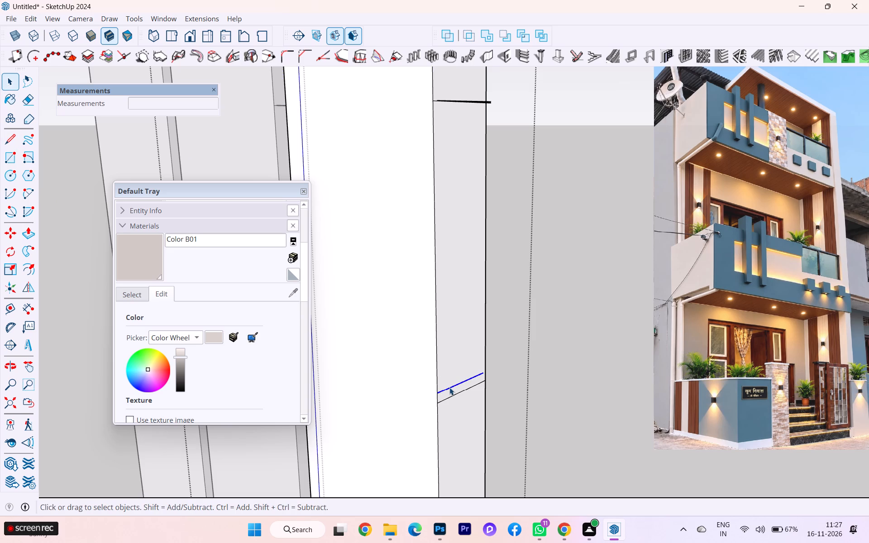
key("Delete")
scroll(457, 99, "up", 4)
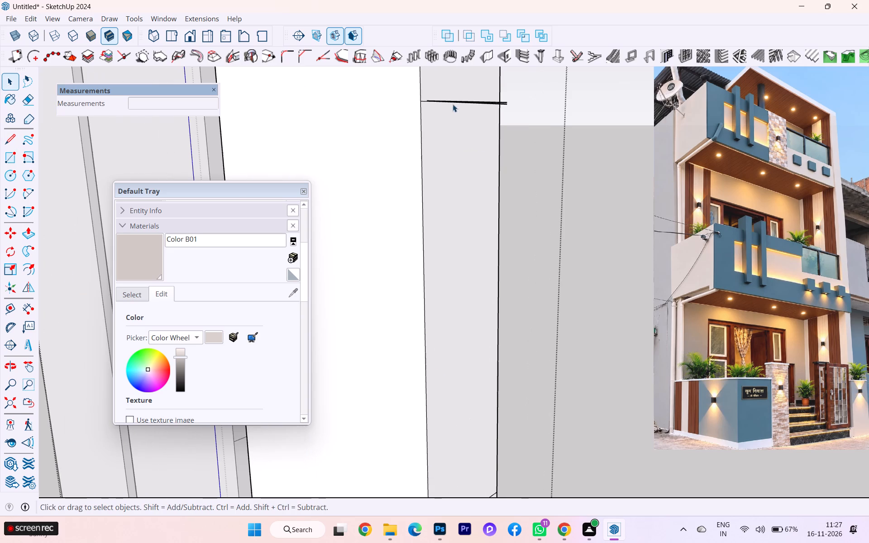
left_click(440, 100)
left_click(438, 102)
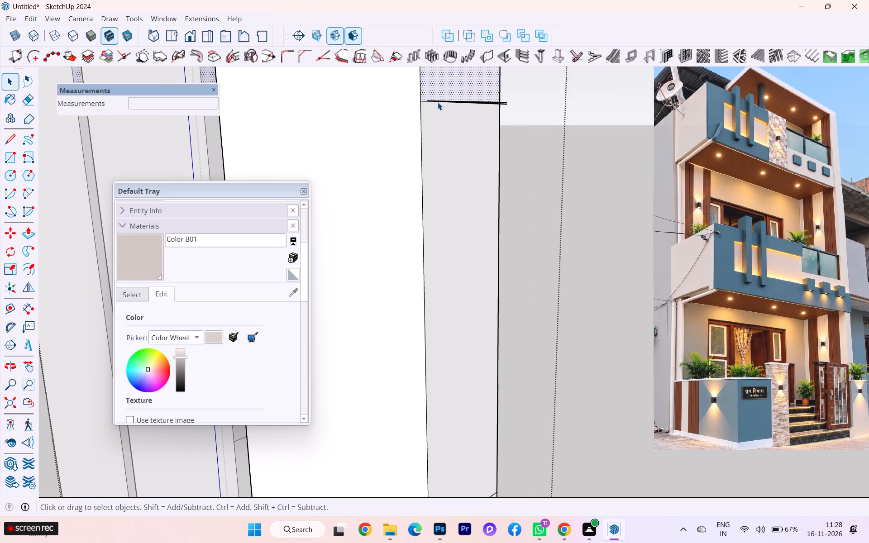
scroll(447, 105, "down", 1)
middle_click_drag(447, 106, 365, 214)
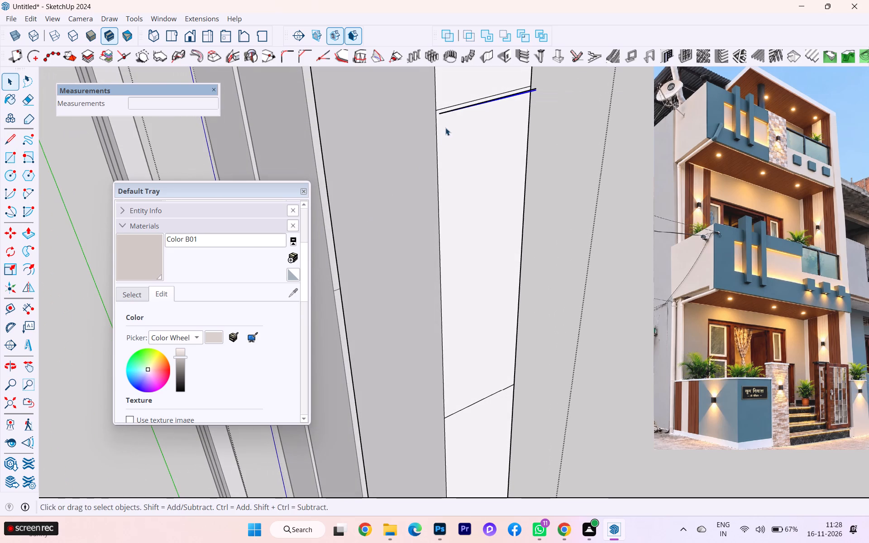
left_click(444, 111)
key("Delete")
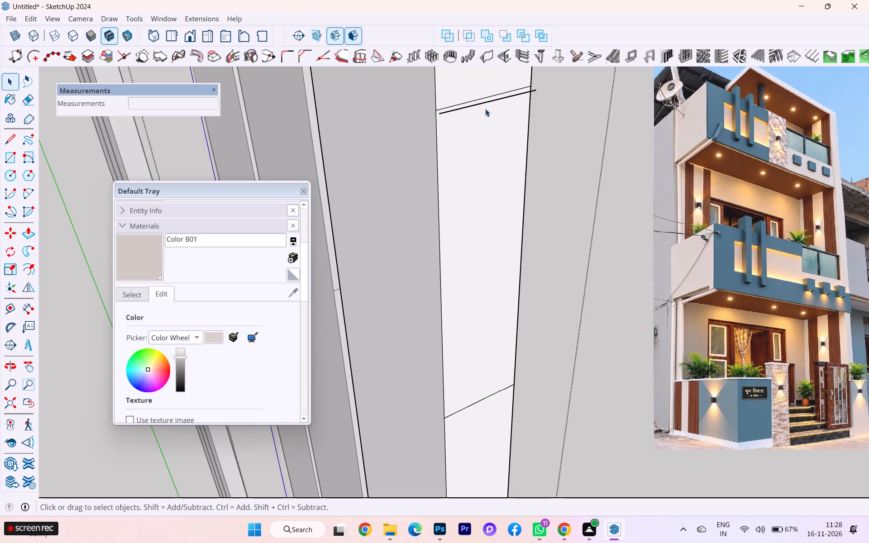
left_click(477, 106)
key("Delete")
Push the strip's face between the two new lines inward by about 4 9/16" to recess it at the slab.
scroll(553, 112, "down", 6)
scroll(594, 129, "down", 1)
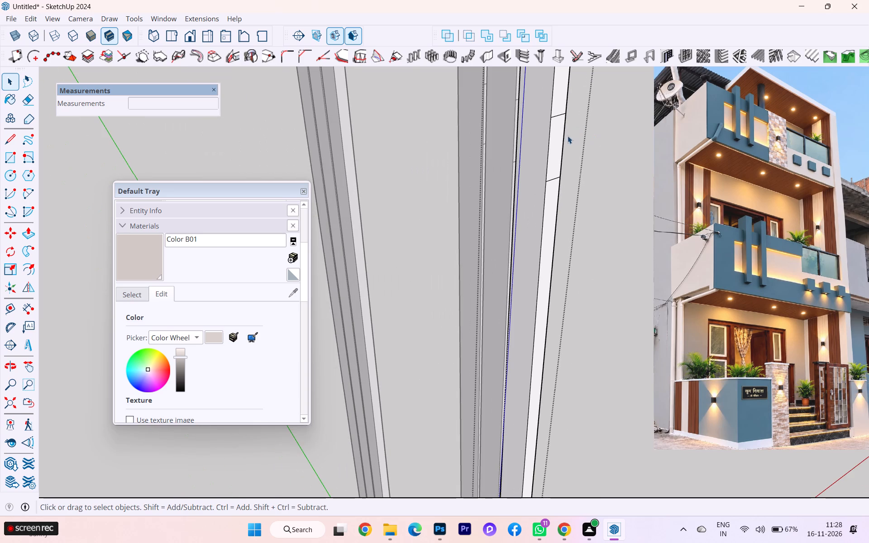
left_click(554, 140)
key("p")
left_click(554, 141)
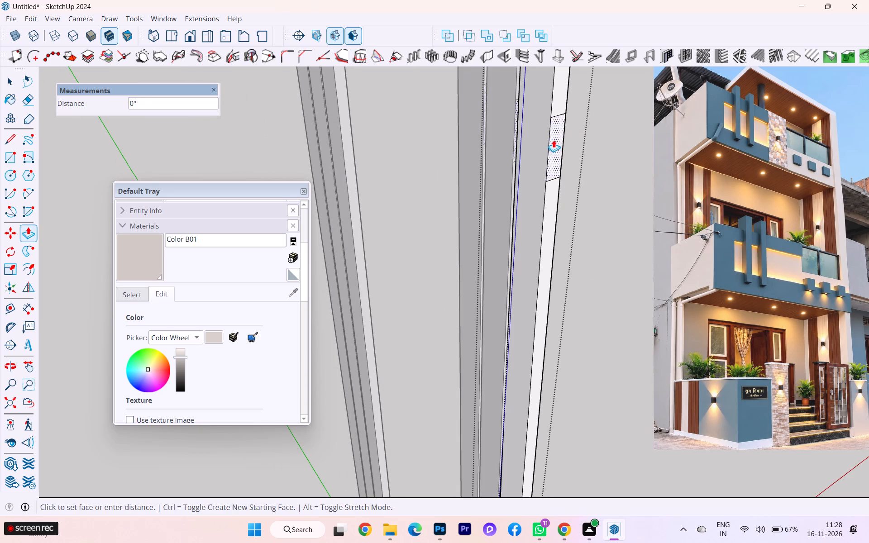
left_click(522, 113)
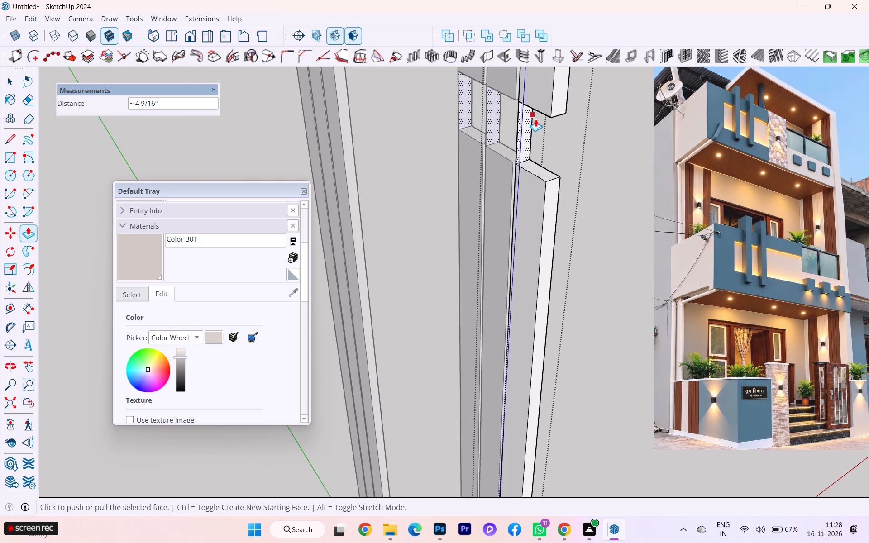
Push the remaining 7/16" of the recess through to the strip's far edge, cutting a full gap for the slab.
scroll(542, 132, "down", 3)
middle_click_drag(533, 148, 663, 173)
scroll(497, 113, "up", 5)
scroll(496, 110, "down", 5)
scroll(496, 110, "up", 8)
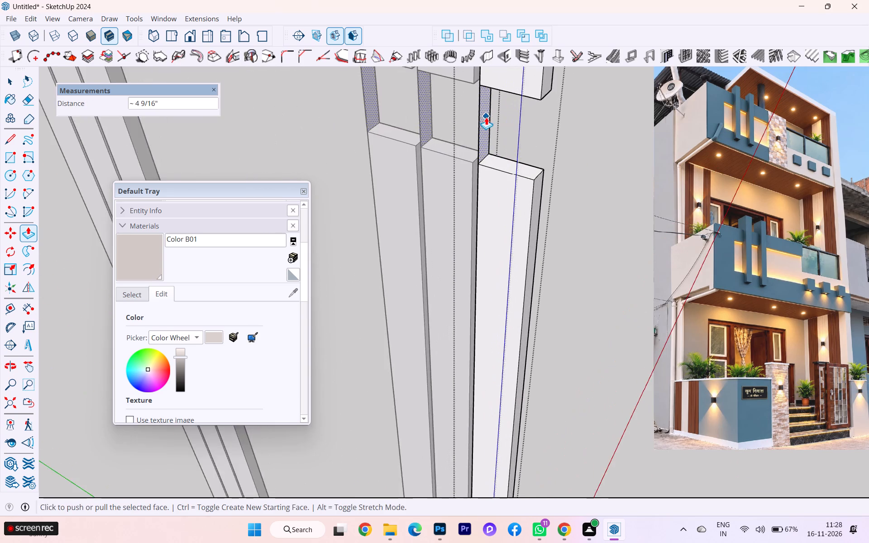
scroll(486, 117, "down", 4)
scroll(486, 117, "up", 7)
left_click(485, 118)
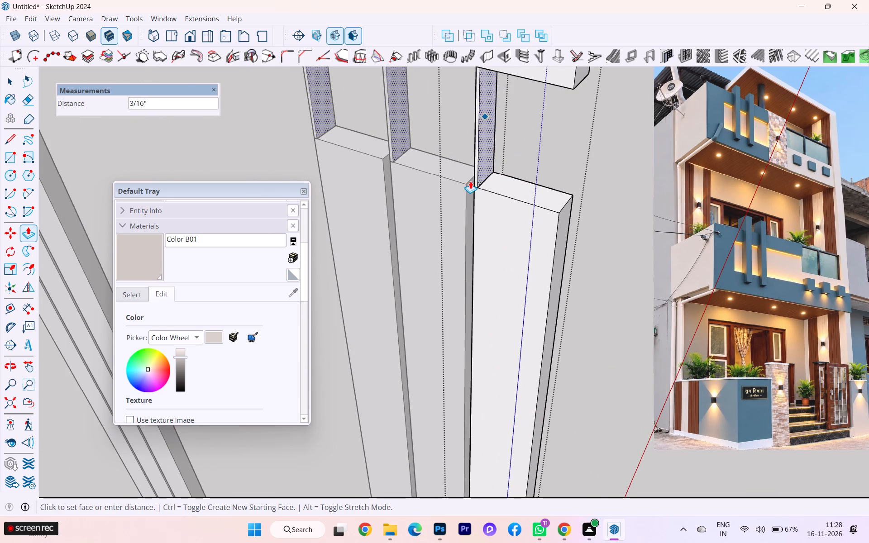
scroll(468, 185, "up", 10)
scroll(468, 186, "down", 1)
scroll(468, 186, "up", 3)
scroll(482, 185, "down", 1)
scroll(482, 185, "up", 5)
scroll(483, 185, "down", 1)
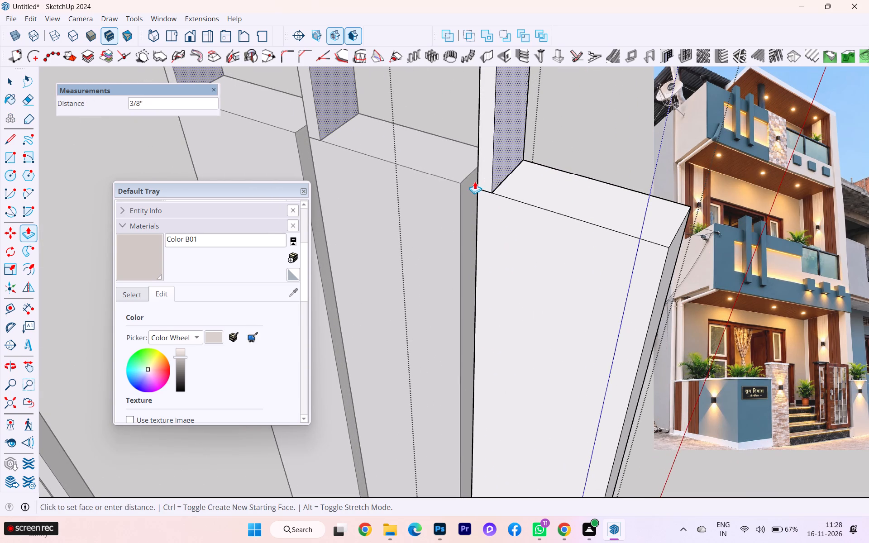
left_click(475, 185)
scroll(477, 186, "up", 6)
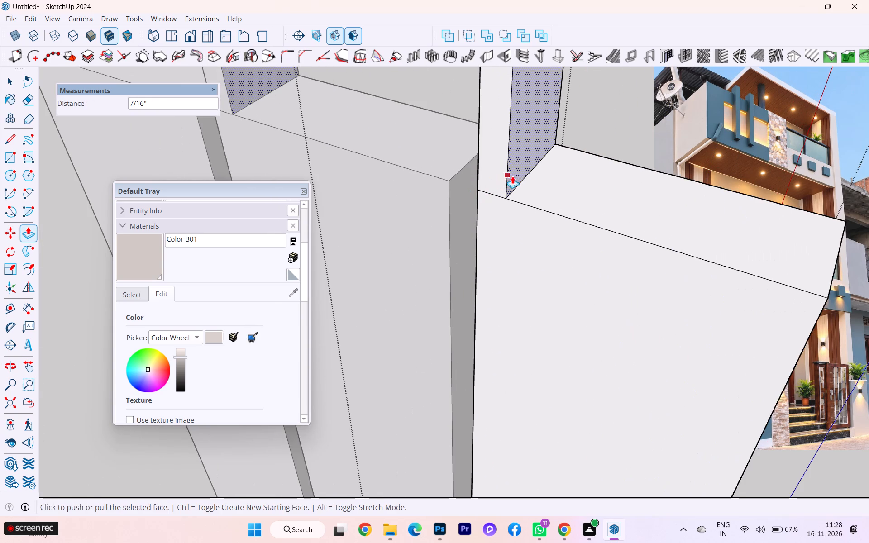
left_click(520, 173)
left_click(479, 185)
Examine the slab gaps cut through the strips in both strip sets.
scroll(528, 186, "down", 7)
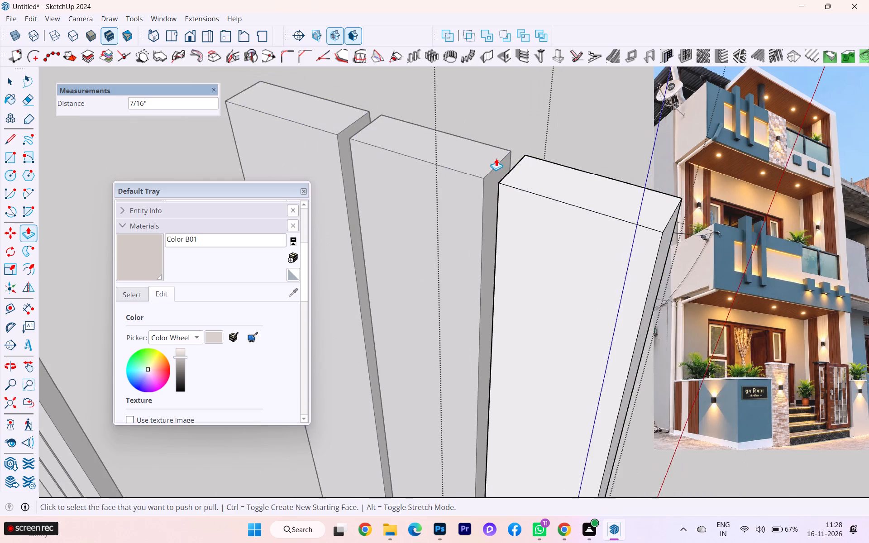
scroll(496, 158, "down", 4)
scroll(496, 159, "up", 2)
scroll(496, 159, "down", 4)
scroll(496, 159, "up", 3)
scroll(496, 159, "down", 2)
scroll(468, 162, "up", 1)
scroll(468, 162, "down", 5)
scroll(467, 162, "up", 4)
scroll(466, 162, "down", 1)
scroll(466, 162, "up", 1)
scroll(466, 162, "down", 3)
scroll(463, 224, "down", 3)
scroll(464, 225, "up", 1)
scroll(464, 225, "down", 2)
scroll(464, 225, "up", 4)
scroll(478, 230, "down", 3)
scroll(481, 234, "up", 2)
scroll(482, 234, "down", 7)
scroll(502, 260, "up", 2)
scroll(502, 260, "down", 2)
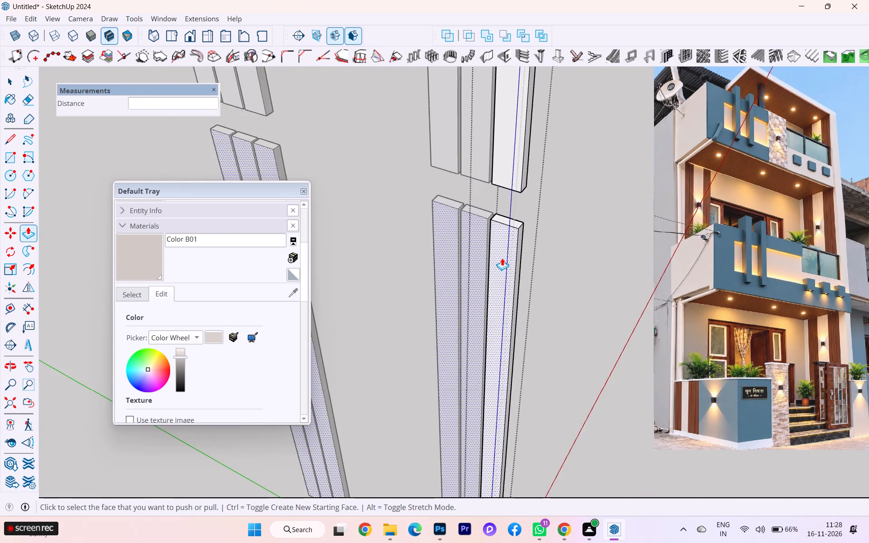
scroll(502, 258, "down", 2)
scroll(503, 252, "up", 2)
scroll(503, 252, "down", 3)
scroll(503, 252, "up", 1)
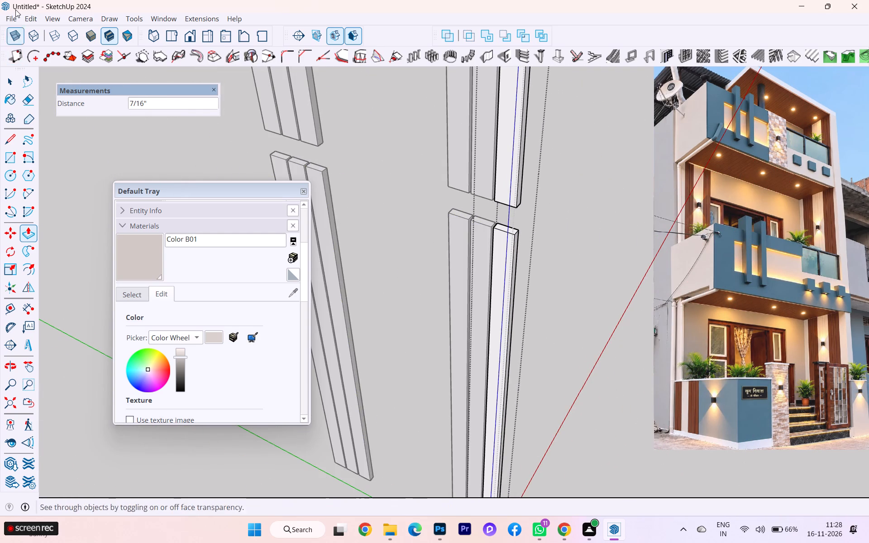
Open the strip component, select the front face above the slab and paint it with Color A01.
left_click(5, 22)
left_click(210, 124)
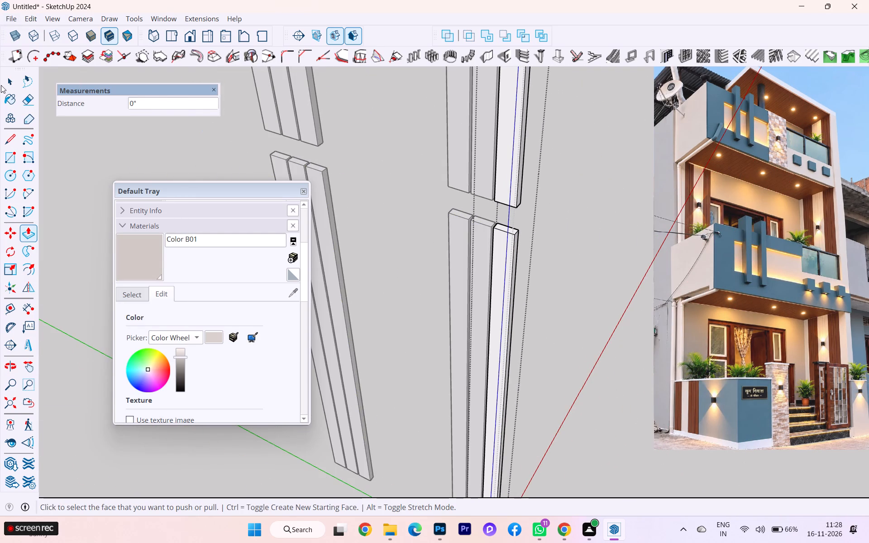
left_click(16, 83)
left_click(555, 248)
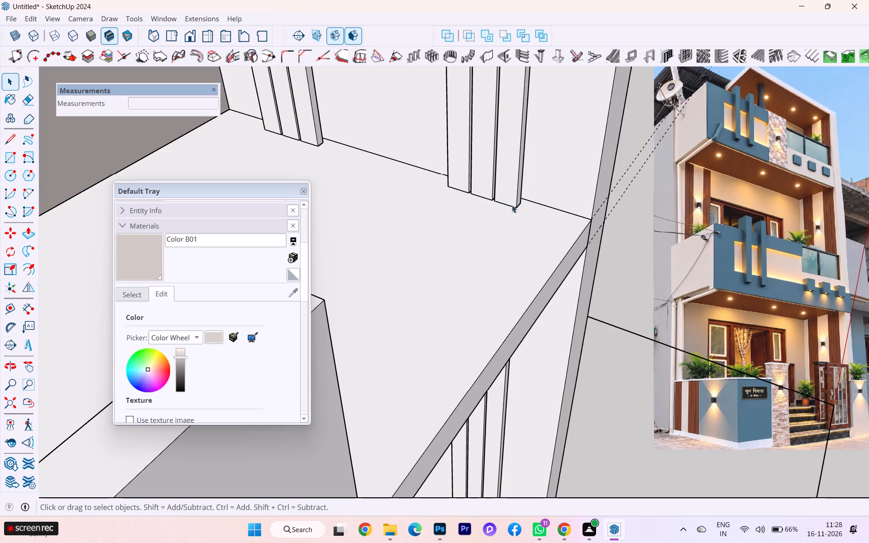
left_click(508, 168)
double_click(508, 168)
double_click(511, 166)
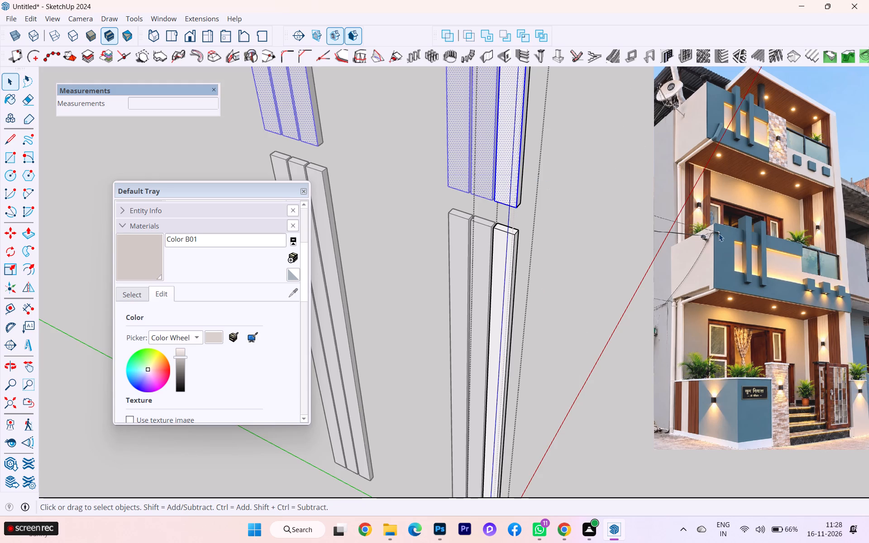
scroll(200, 333, "up", 5)
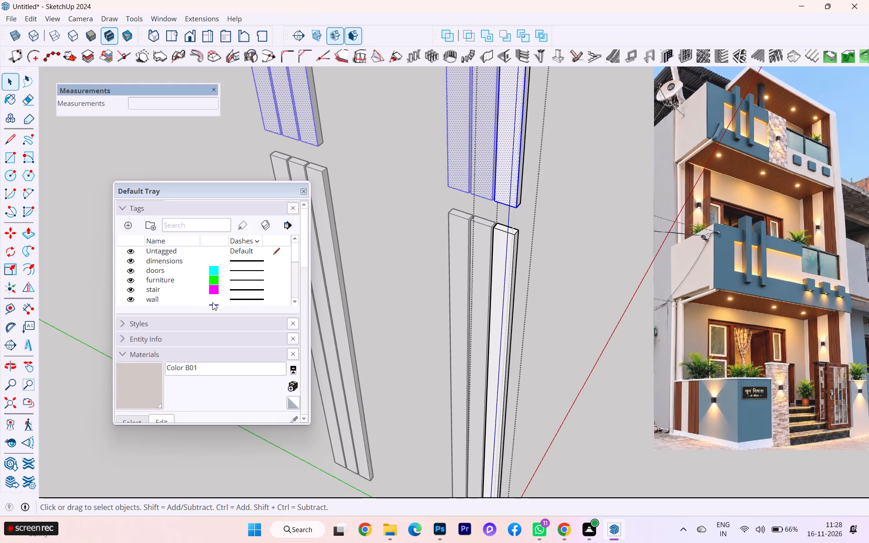
scroll(264, 291, "up", 1)
scroll(189, 299, "up", 5)
scroll(185, 281, "down", 1)
scroll(185, 281, "up", 4)
scroll(152, 333, "up", 3)
left_click(120, 354)
left_click(119, 353)
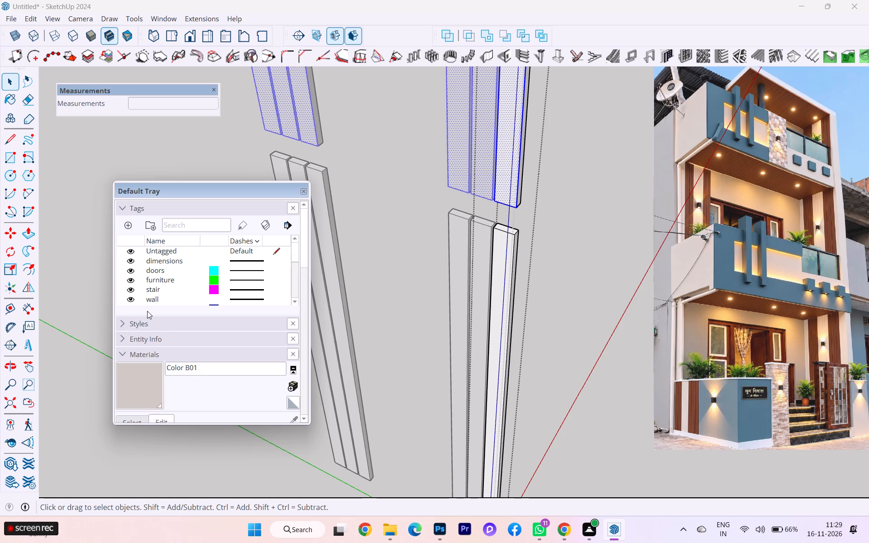
scroll(222, 344, "down", 5)
scroll(220, 352, "up", 2)
left_click(125, 318)
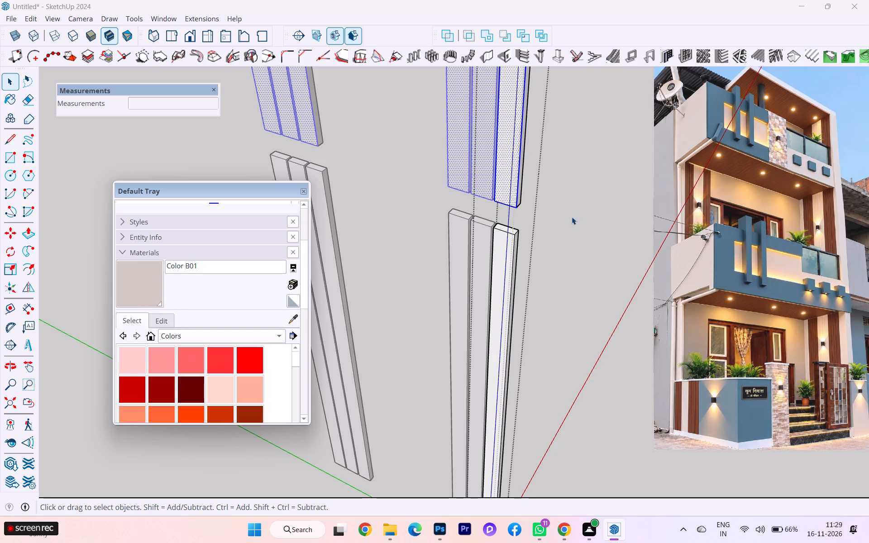
left_click(294, 319)
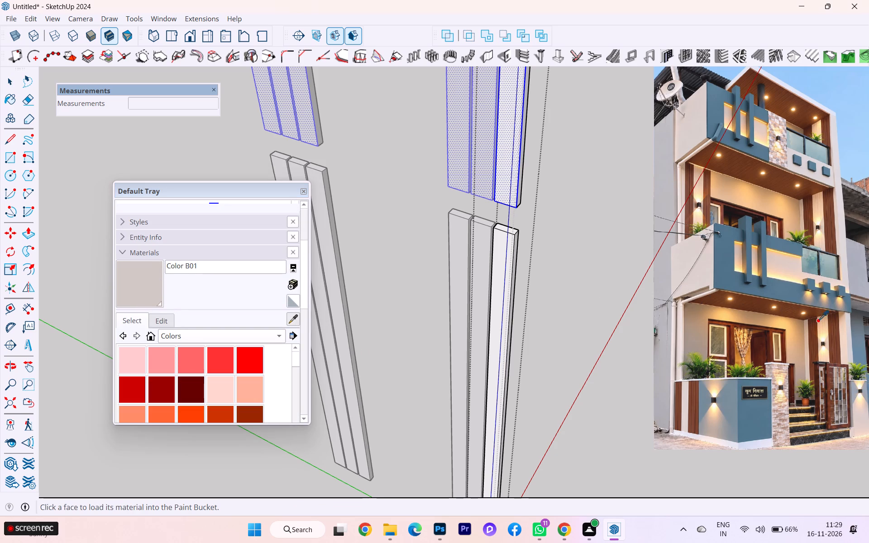
left_click(836, 339)
scroll(71, 330, "up", 1)
left_click(134, 349)
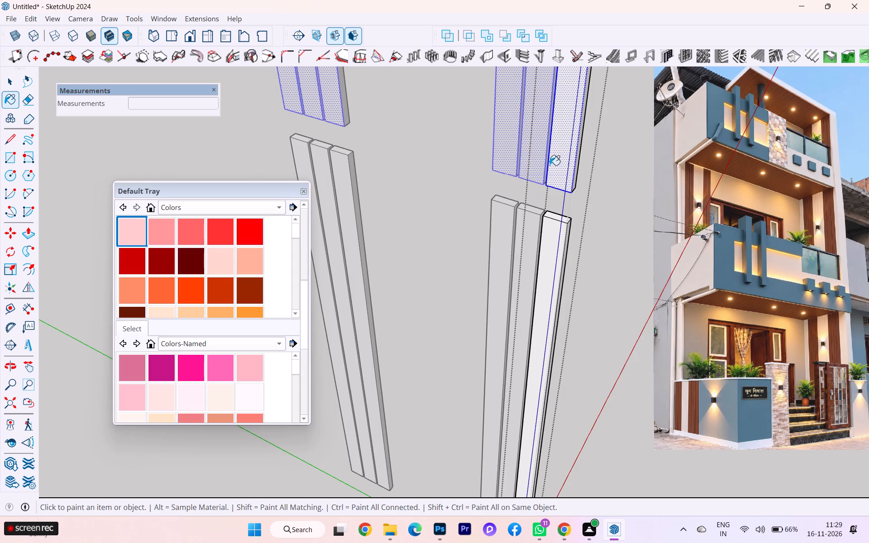
left_click(559, 157)
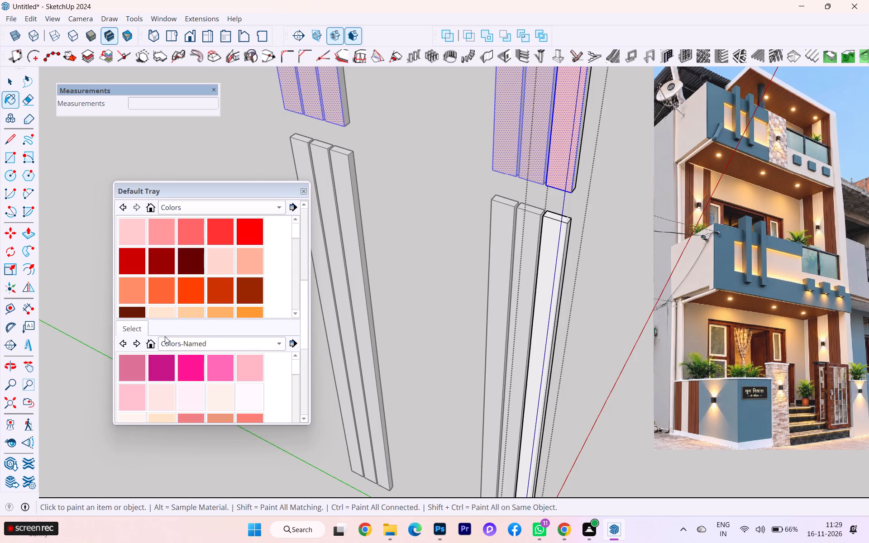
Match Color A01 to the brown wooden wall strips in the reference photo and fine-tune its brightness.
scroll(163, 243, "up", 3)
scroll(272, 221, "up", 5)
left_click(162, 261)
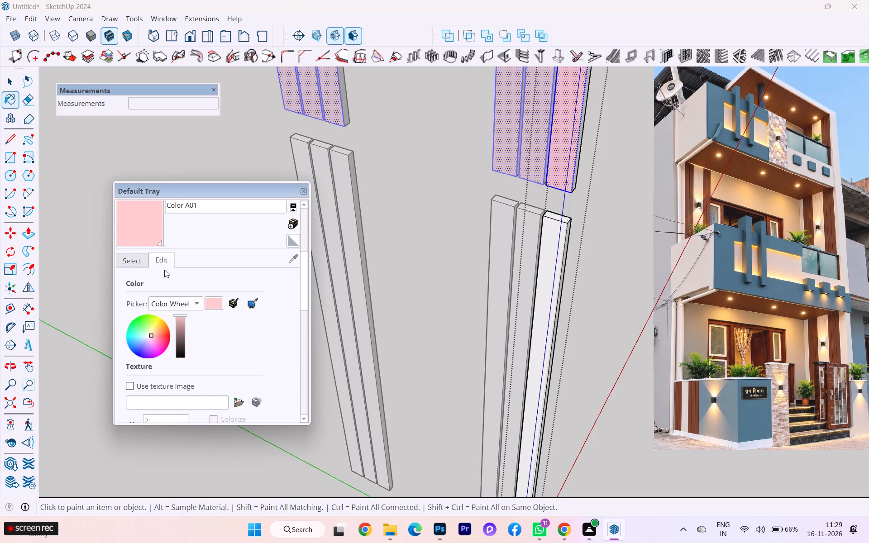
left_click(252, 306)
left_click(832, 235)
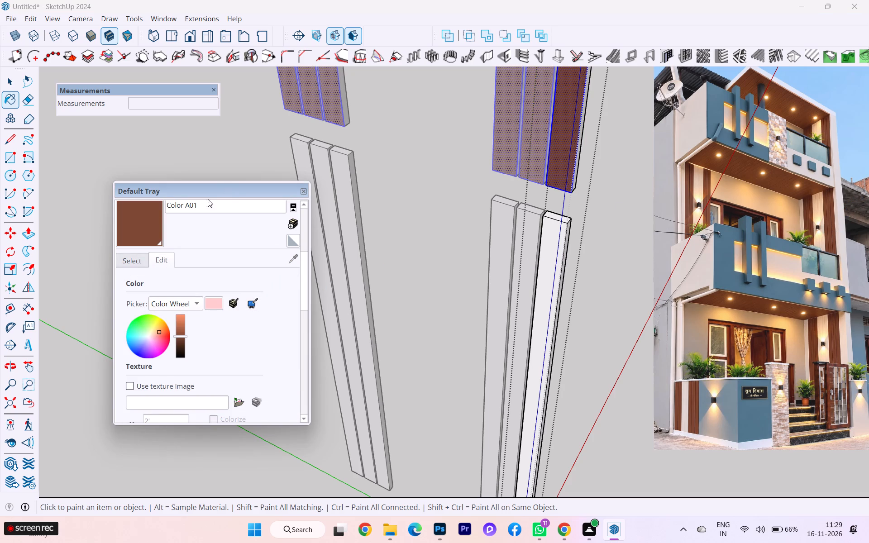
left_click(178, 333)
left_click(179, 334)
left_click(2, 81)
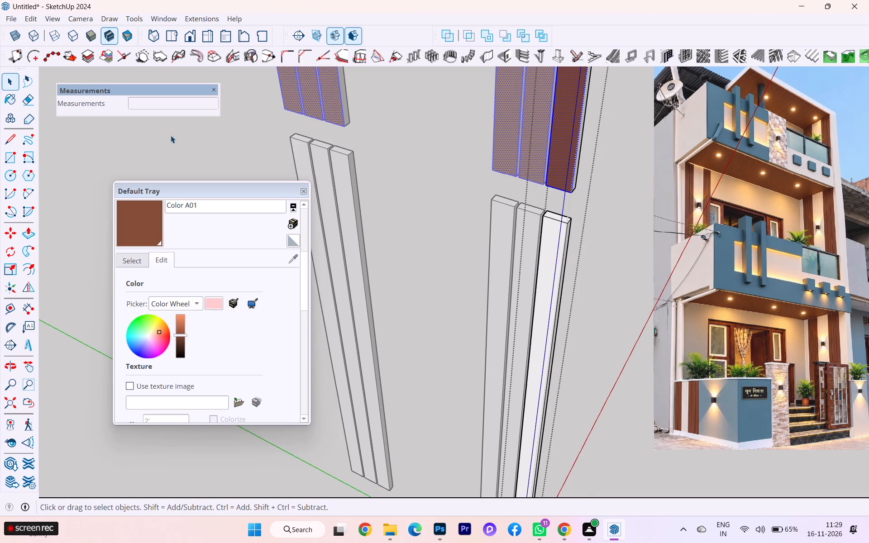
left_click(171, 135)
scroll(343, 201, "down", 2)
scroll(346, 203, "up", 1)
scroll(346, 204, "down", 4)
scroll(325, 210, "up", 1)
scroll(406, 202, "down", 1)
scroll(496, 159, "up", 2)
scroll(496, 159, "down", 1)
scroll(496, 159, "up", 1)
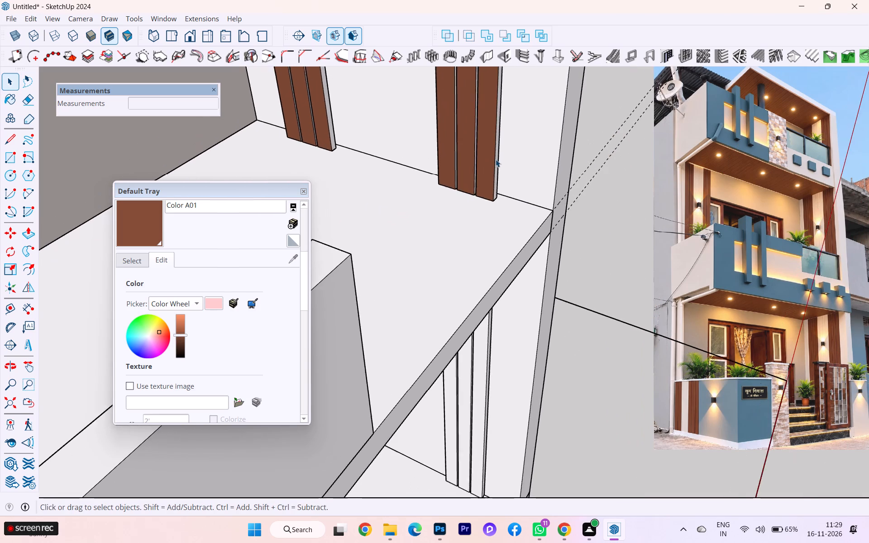
Reopen the strip component and match Color A01 afresh to the brown wooden strip in the reference photo.
scroll(496, 159, "up", 1)
double_click(495, 155)
double_click(495, 154)
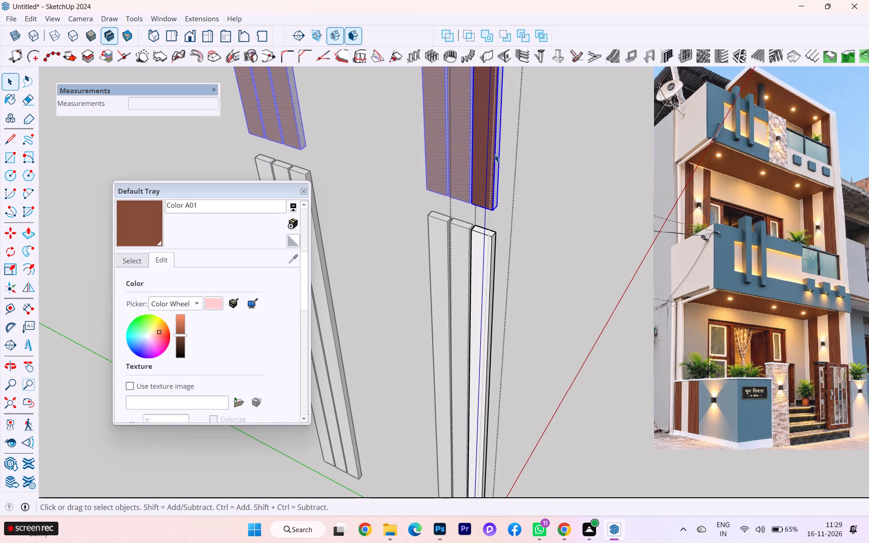
left_click(251, 304)
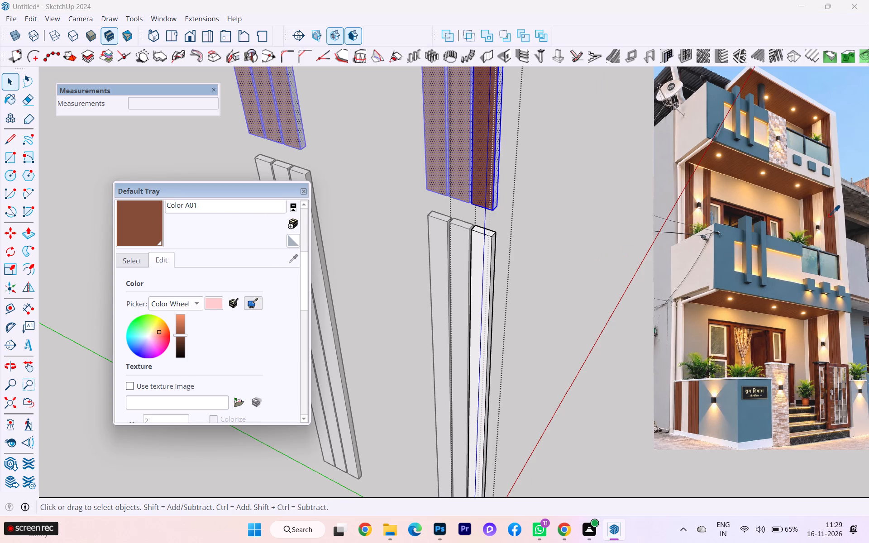
left_click(830, 216)
Paint the side face of the strip segment above the slab with the brown Color A01.
left_click(499, 140)
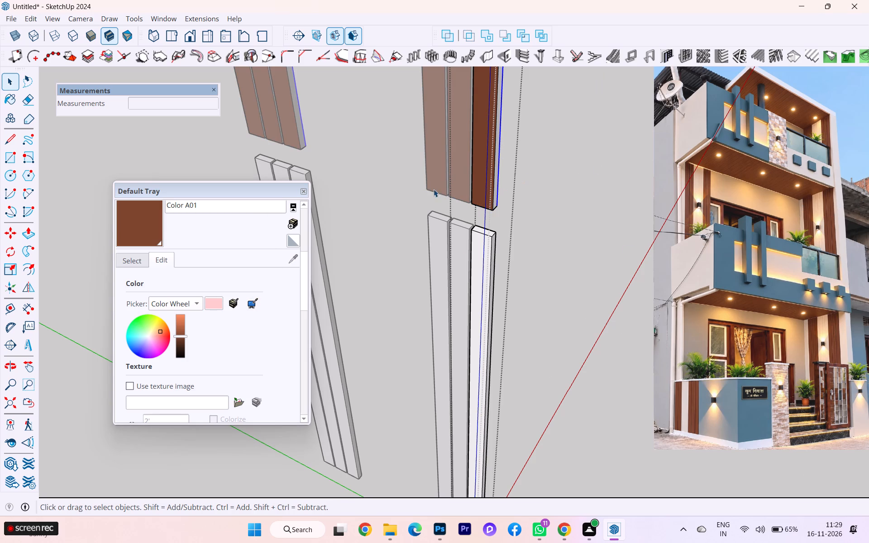
left_click(133, 263)
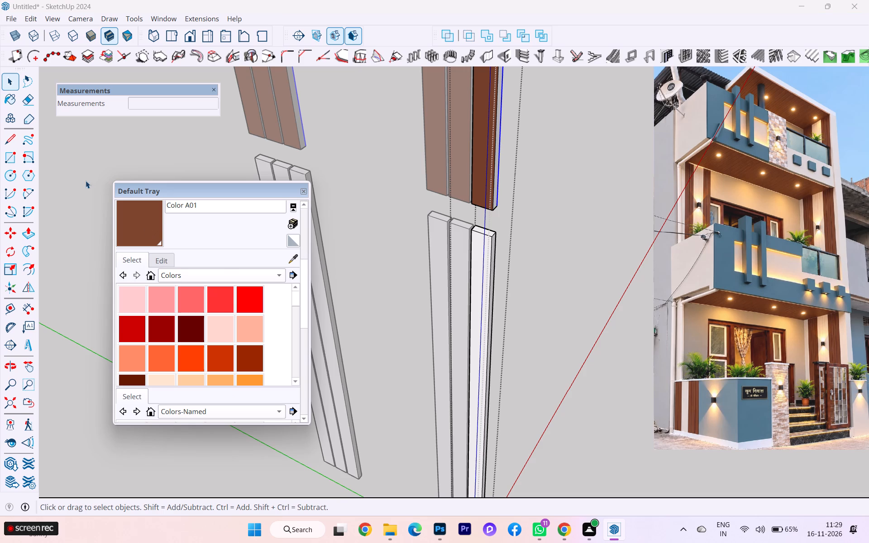
left_click(14, 104)
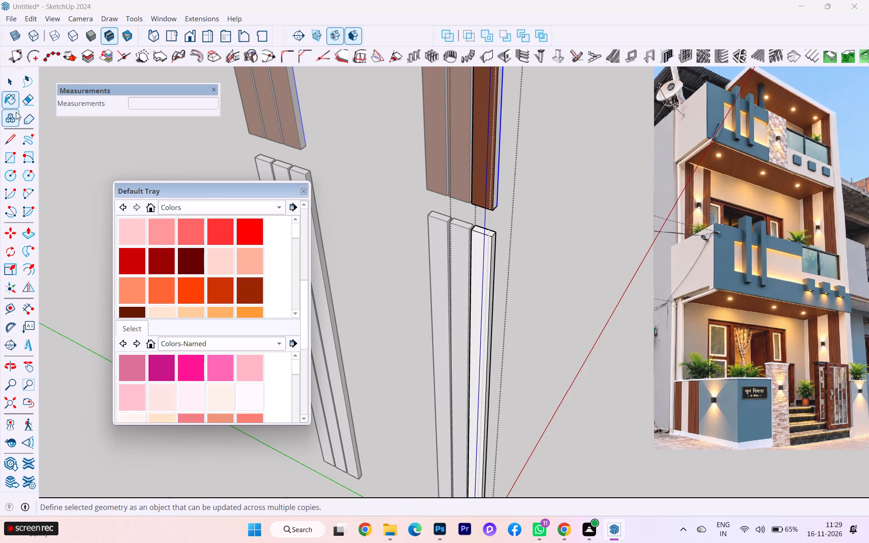
left_click(494, 148)
left_click(500, 146)
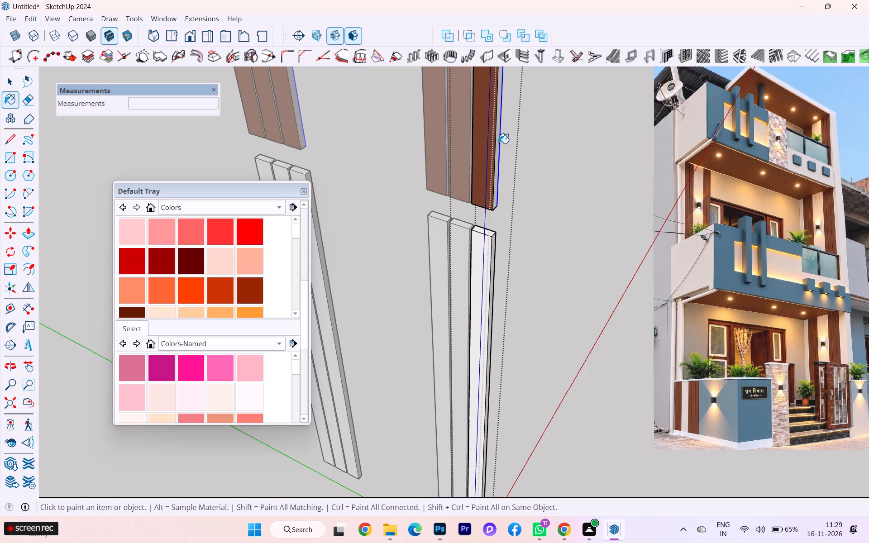
left_click(498, 142)
scroll(412, 161, "down", 4)
scroll(368, 157, "down", 2)
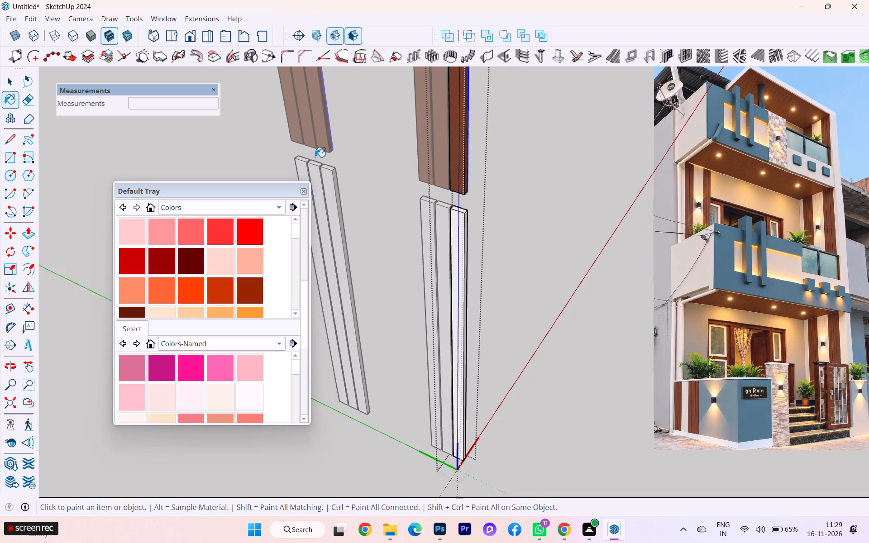
left_click(12, 83)
left_click(528, 258)
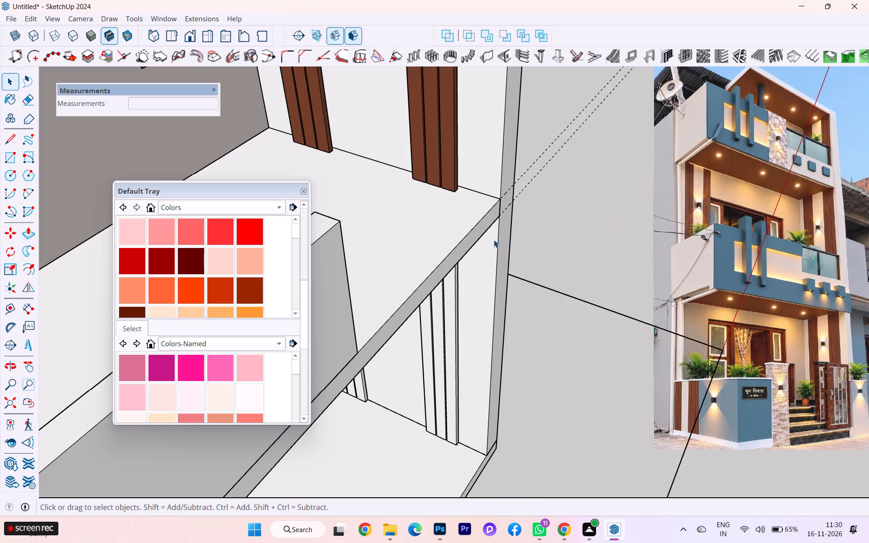
Select the whole strip segment below the slab and paint it with the brown sampled from the segment above.
scroll(506, 243, "down", 2)
left_click(466, 167)
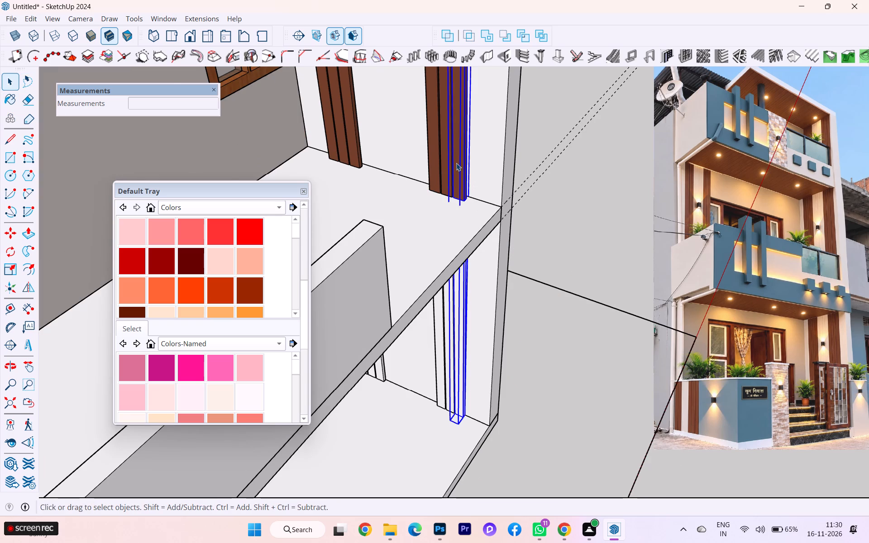
scroll(456, 163, "up", 2)
double_click(457, 163)
triple_click(462, 248)
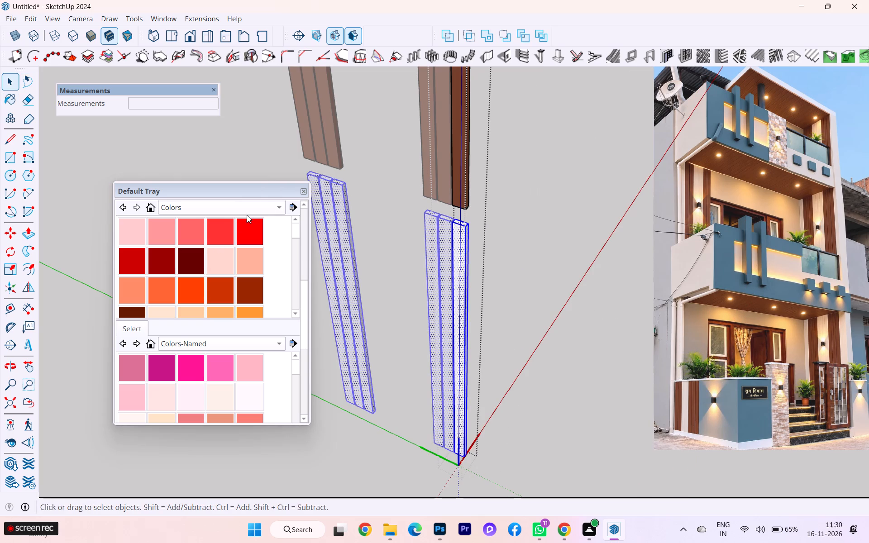
scroll(284, 223, "up", 3)
scroll(247, 262, "up", 2)
scroll(252, 277, "down", 1)
scroll(260, 289, "up", 8)
scroll(298, 312, "down", 1)
scroll(298, 312, "up", 6)
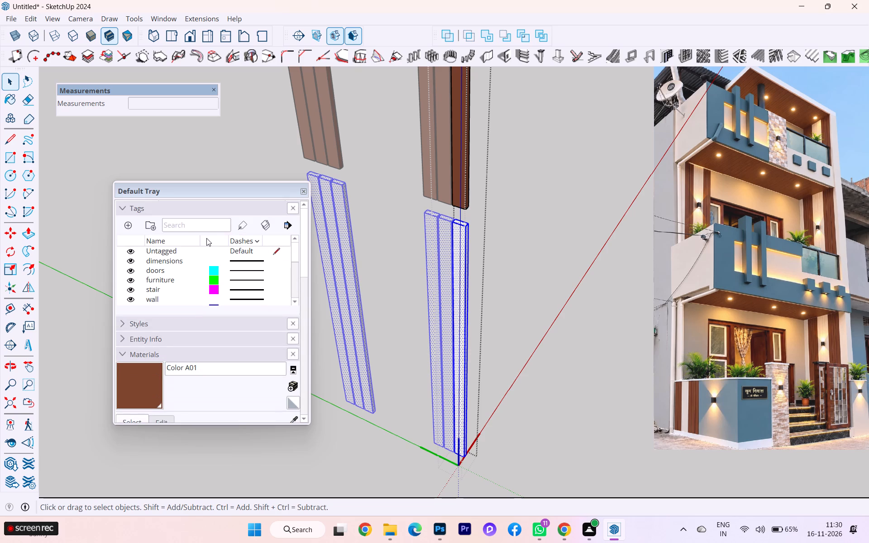
scroll(268, 358, "down", 2)
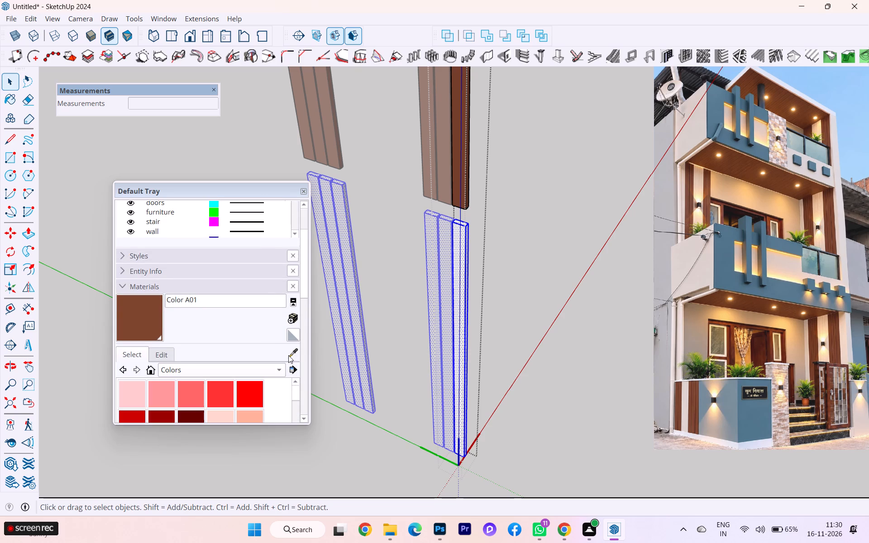
left_click(291, 349)
left_click(463, 188)
left_click(459, 253)
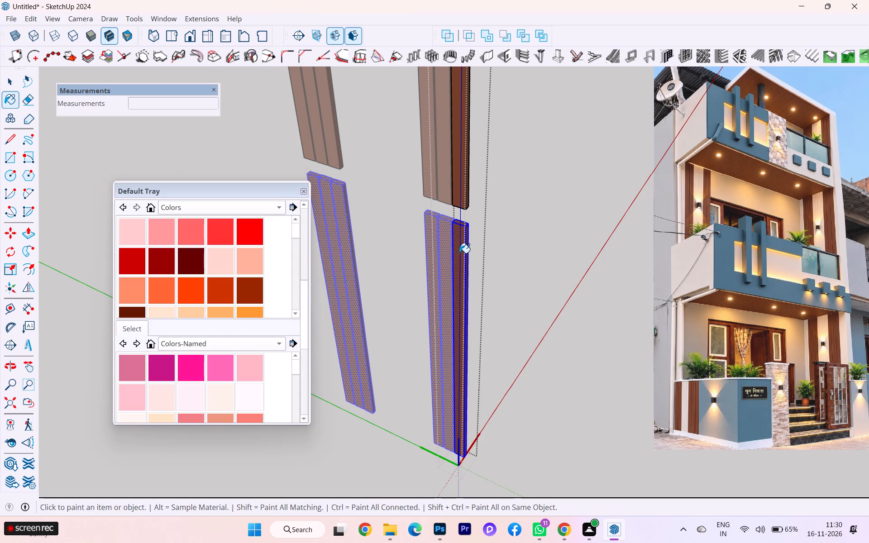
left_click(15, 80)
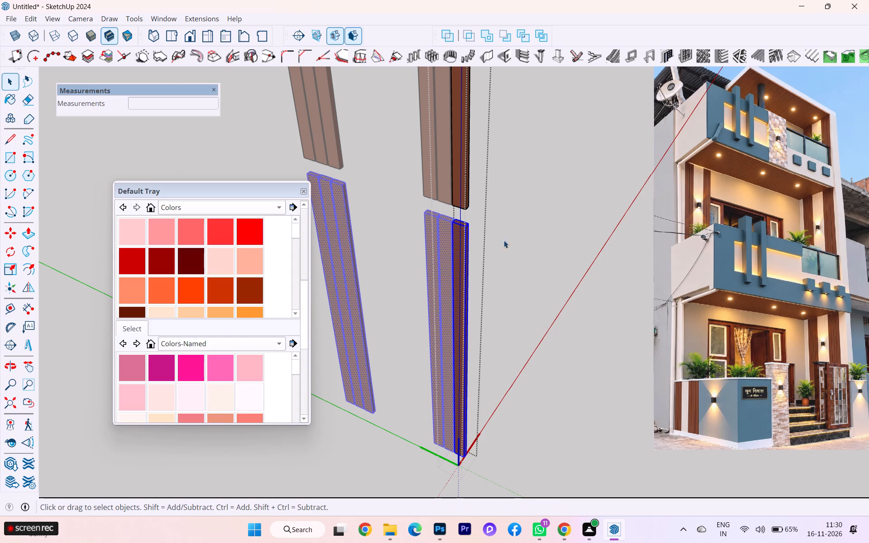
left_click(515, 231)
left_click(460, 188)
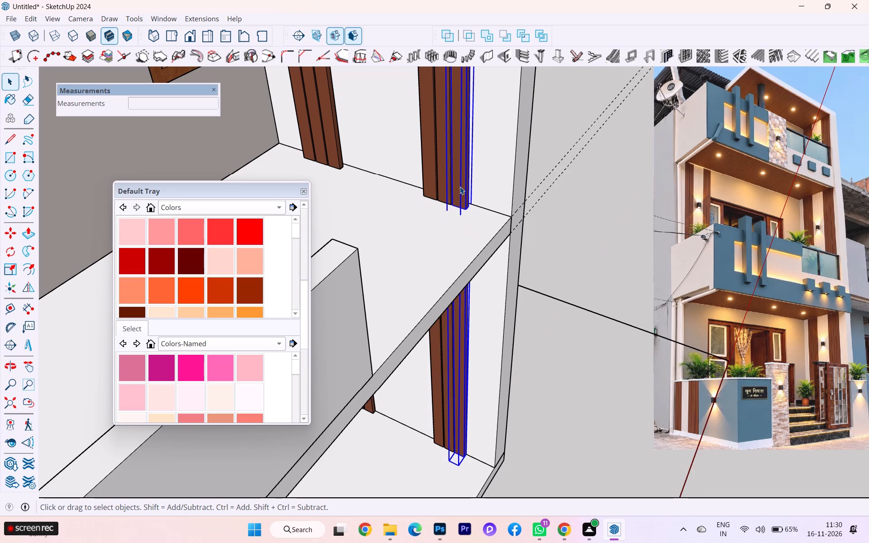
Select all the brown strips of both strip sets on the side wall and make them into one group.
left_click(446, 181, "ctrl")
left_click(429, 173, "ctrl")
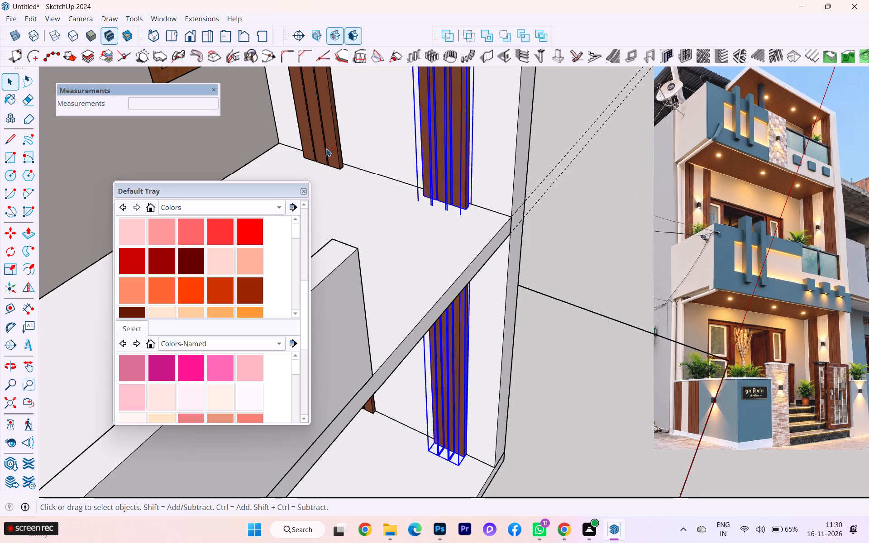
left_click(326, 148, "ctrl")
left_click(312, 141, "ctrl")
left_click(300, 138, "ctrl")
left_click(335, 135, "ctrl")
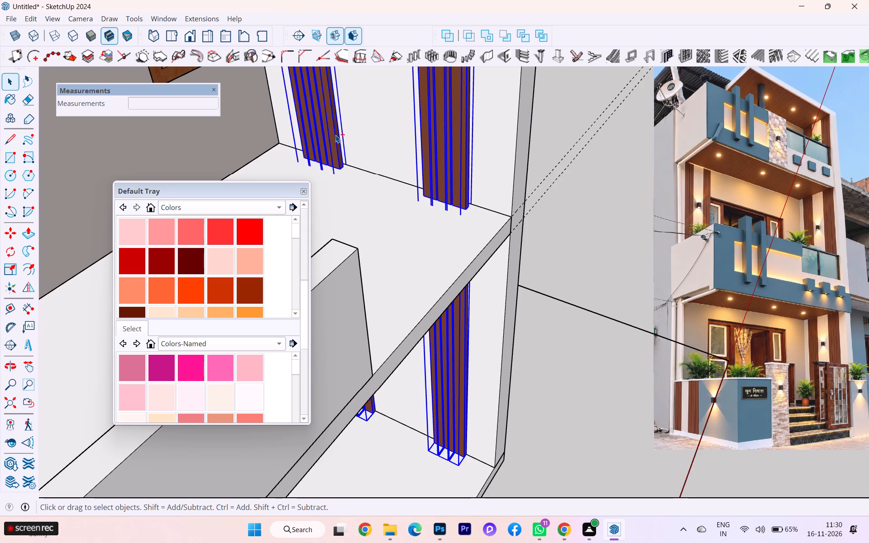
right_click(334, 142)
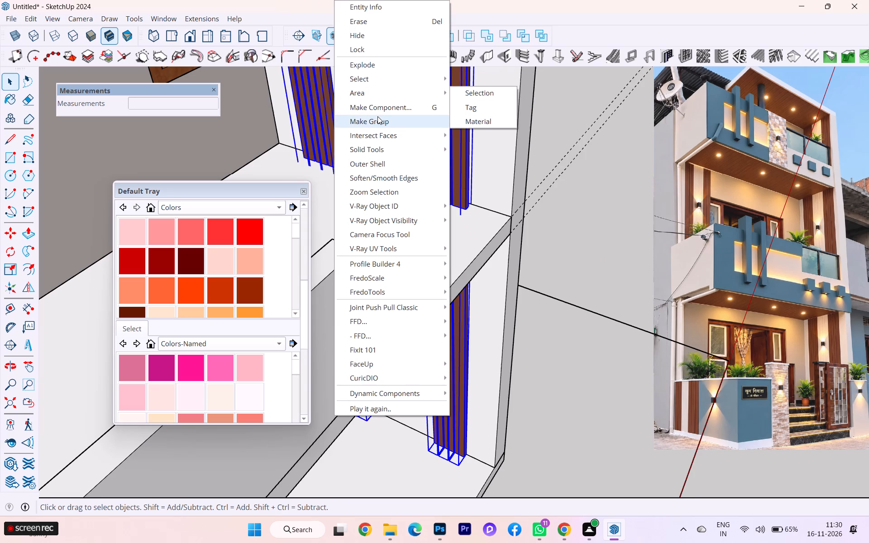
left_click(377, 118)
left_click(574, 184)
Examine the grouped brown strips across the storeys from several sides, checking where their ends meet the slab.
scroll(573, 188, "down", 1)
middle_click_drag(548, 188, 343, 204)
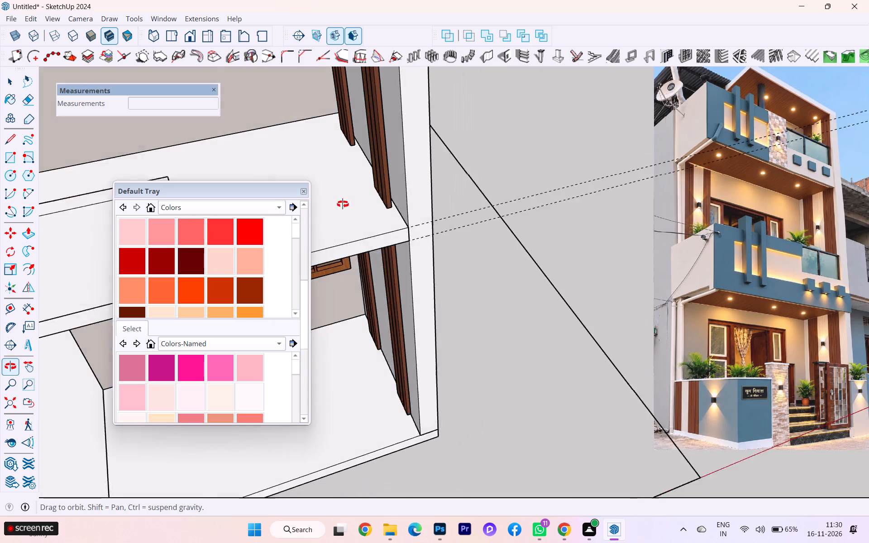
middle_click_drag(343, 204, 342, 204)
scroll(488, 198, "down", 3)
scroll(502, 199, "up", 1)
scroll(503, 199, "down", 2)
scroll(560, 183, "down", 1)
scroll(560, 183, "up", 1)
scroll(560, 183, "down", 5)
scroll(560, 183, "up", 1)
scroll(560, 183, "down", 2)
scroll(515, 178, "down", 1)
middle_click_drag(514, 177, 548, 85)
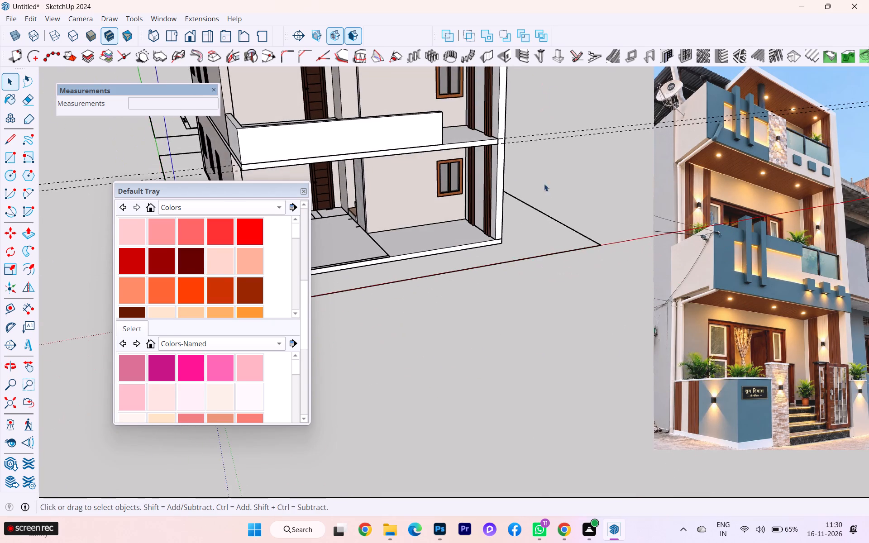
scroll(536, 213, "down", 4)
scroll(534, 218, "up", 1)
scroll(534, 219, "down", 5)
scroll(513, 102, "up", 13)
scroll(518, 121, "down", 1)
scroll(518, 121, "up", 1)
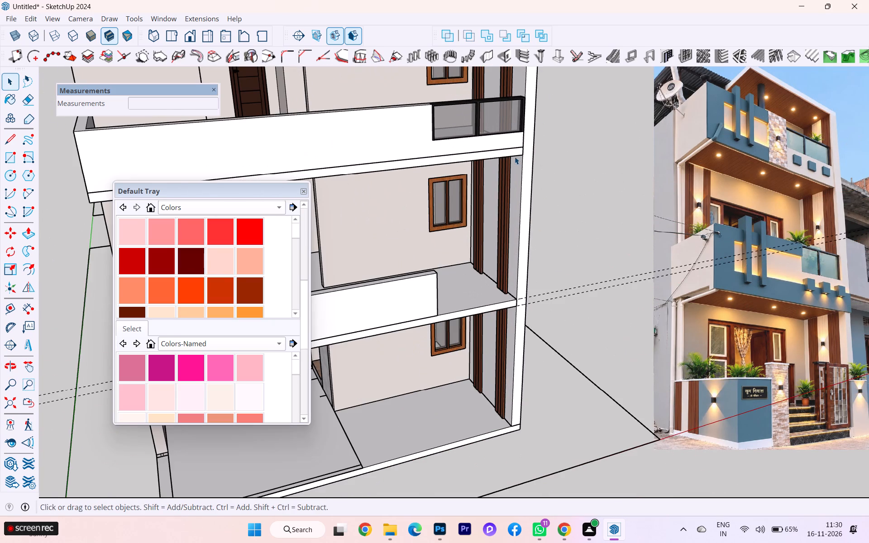
middle_click_drag(517, 158, 660, 151)
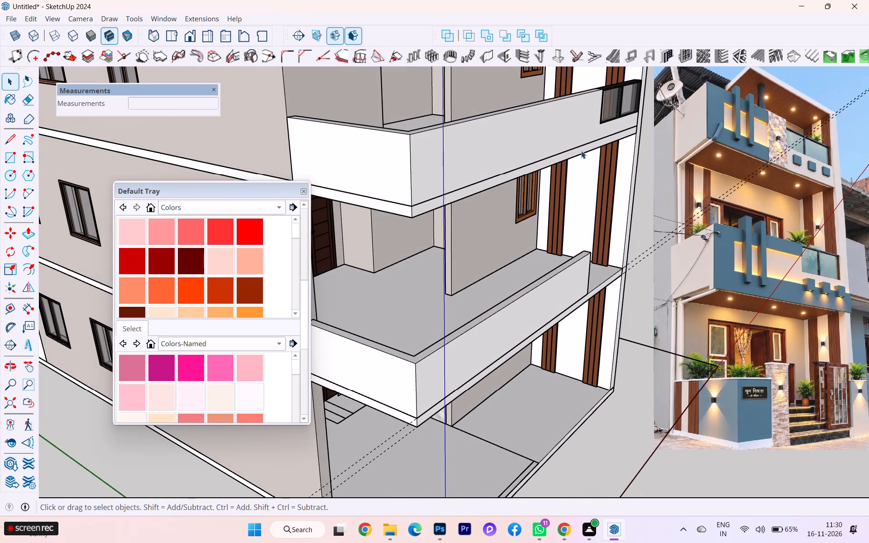
middle_click_drag(577, 151, 521, 153)
middle_click_drag(497, 158, 280, 165)
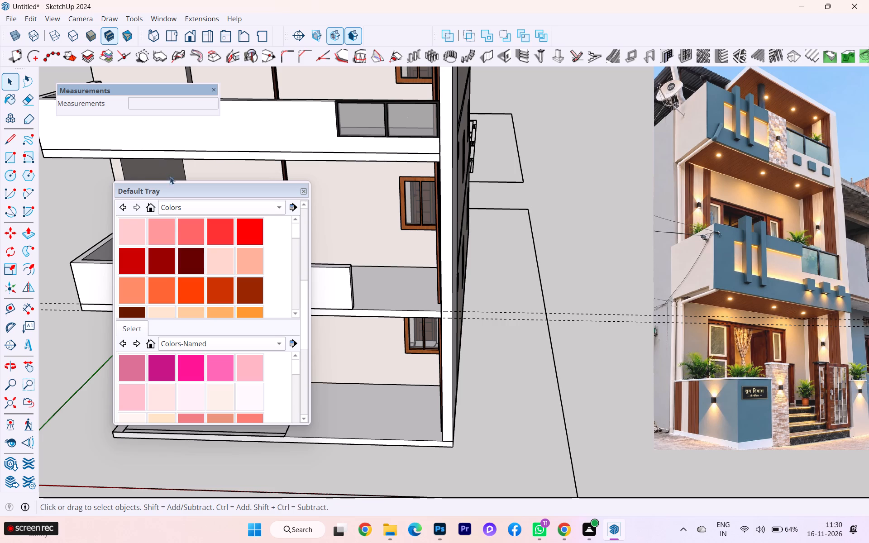
scroll(185, 204, "down", 1)
scroll(186, 206, "up", 1)
scroll(315, 277, "down", 2)
scroll(456, 353, "down", 1)
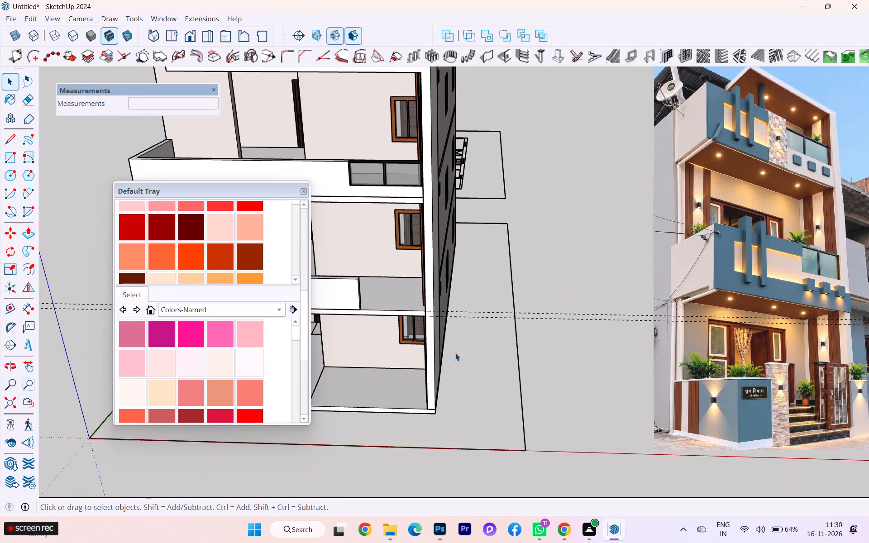
scroll(455, 353, "down", 1)
middle_click_drag(463, 358, 693, 326)
scroll(592, 299, "up", 1)
scroll(592, 299, "down", 1)
scroll(592, 299, "up", 2)
scroll(592, 299, "down", 1)
scroll(592, 299, "up", 3)
scroll(583, 295, "down", 2)
scroll(583, 295, "up", 2)
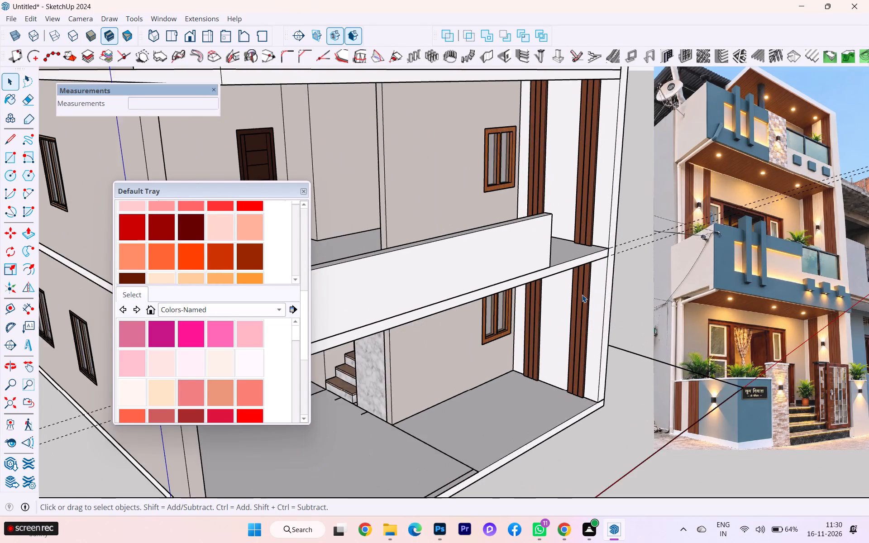
scroll(582, 295, "up", 2)
scroll(582, 290, "down", 3)
scroll(582, 290, "up", 2)
scroll(582, 290, "down", 1)
scroll(582, 290, "up", 5)
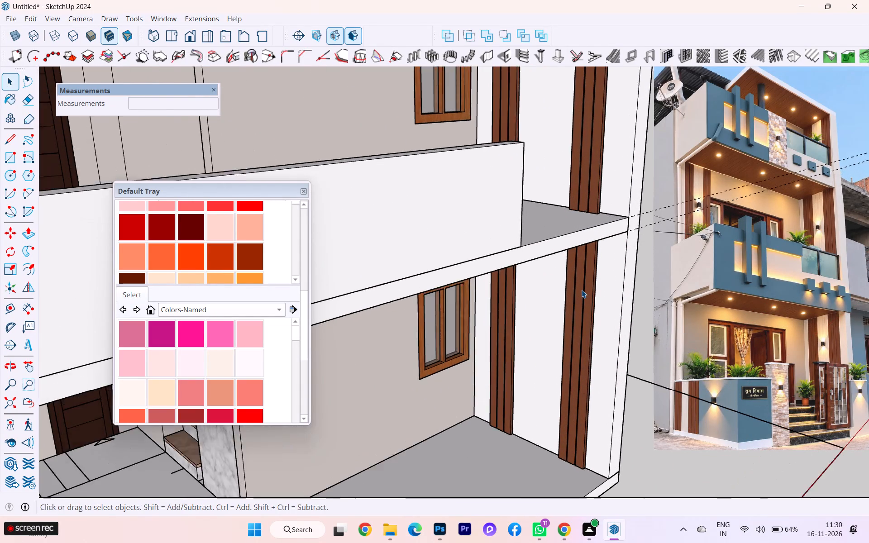
scroll(582, 290, "up", 1)
scroll(582, 290, "down", 2)
scroll(582, 290, "up", 1)
scroll(582, 290, "down", 5)
scroll(582, 290, "up", 4)
scroll(579, 292, "down", 2)
scroll(579, 292, "up", 3)
scroll(578, 292, "down", 2)
scroll(578, 292, "up", 3)
scroll(577, 293, "down", 4)
scroll(578, 295, "up", 1)
scroll(578, 295, "down", 2)
middle_click_drag(575, 297, 575, 297)
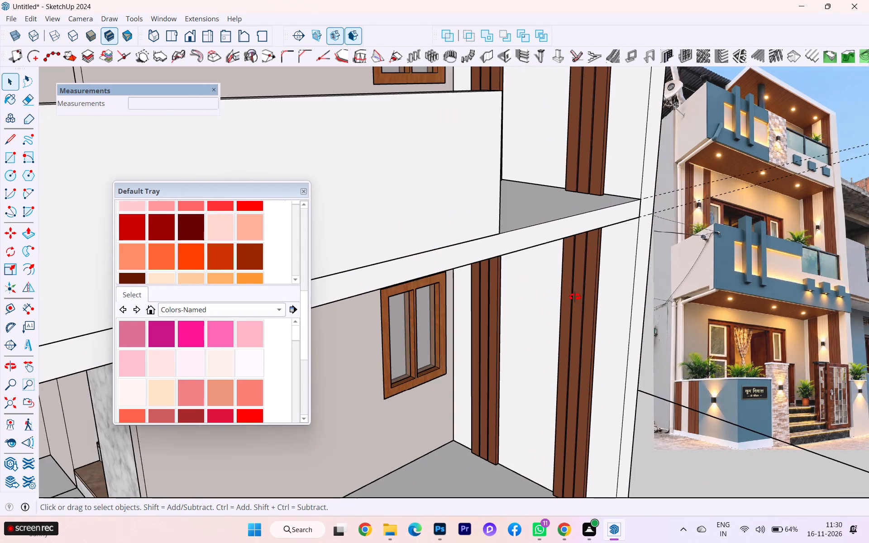
middle_click_drag(575, 297, 476, 312)
middle_click(468, 306)
scroll(469, 301, "up", 1)
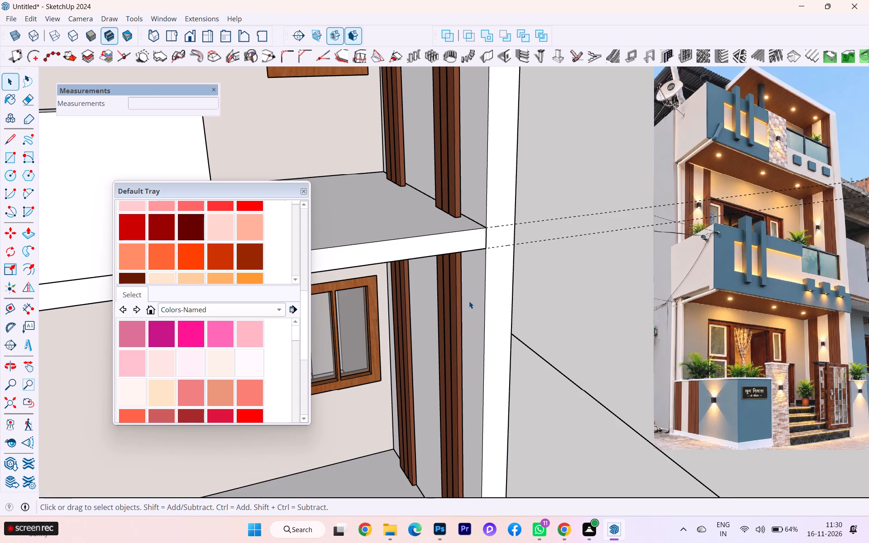
scroll(469, 301, "down", 3)
scroll(469, 300, "up", 1)
scroll(461, 194, "up", 2)
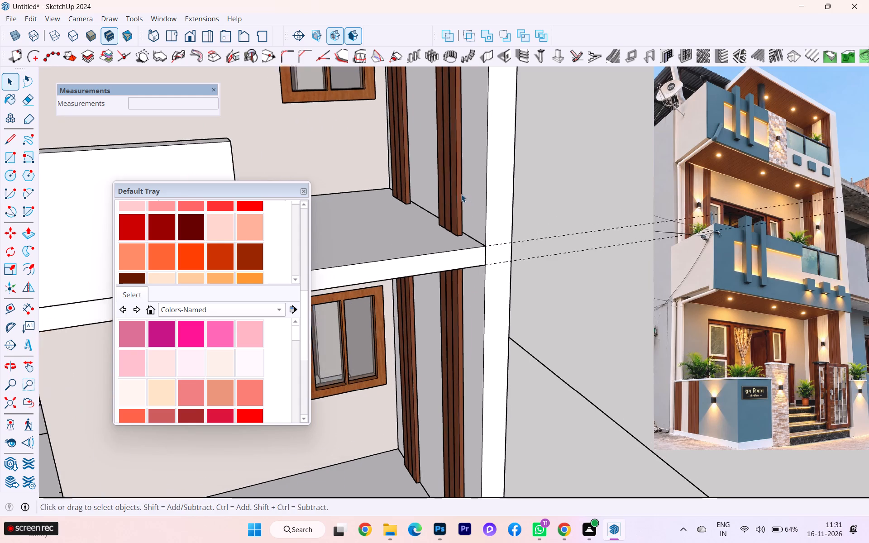
scroll(461, 194, "up", 5)
scroll(458, 212, "down", 4)
middle_click_drag(455, 238, 522, 229)
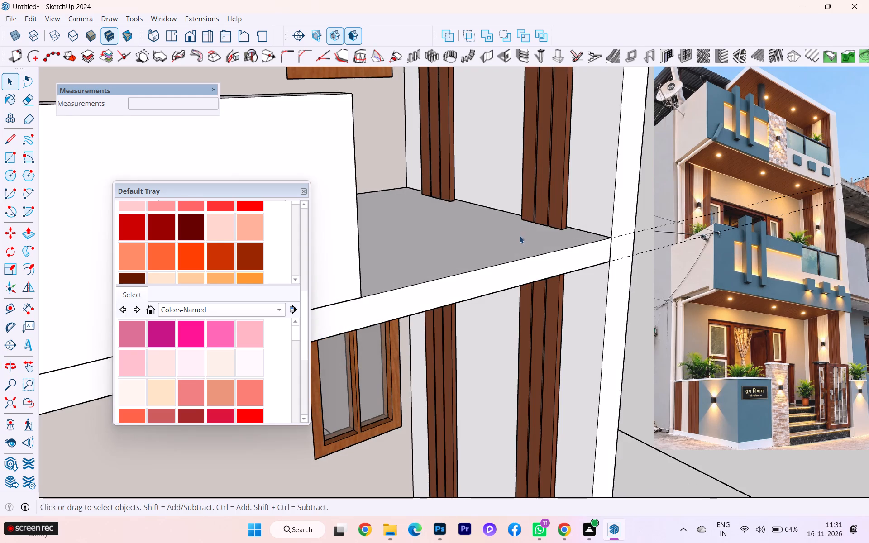
Open the strip group, try to select the strips' lower ends above the slab, and undo the accidental slab editing.
double_click(548, 218)
scroll(547, 219, "up", 4)
left_click_drag(501, 207, 612, 252)
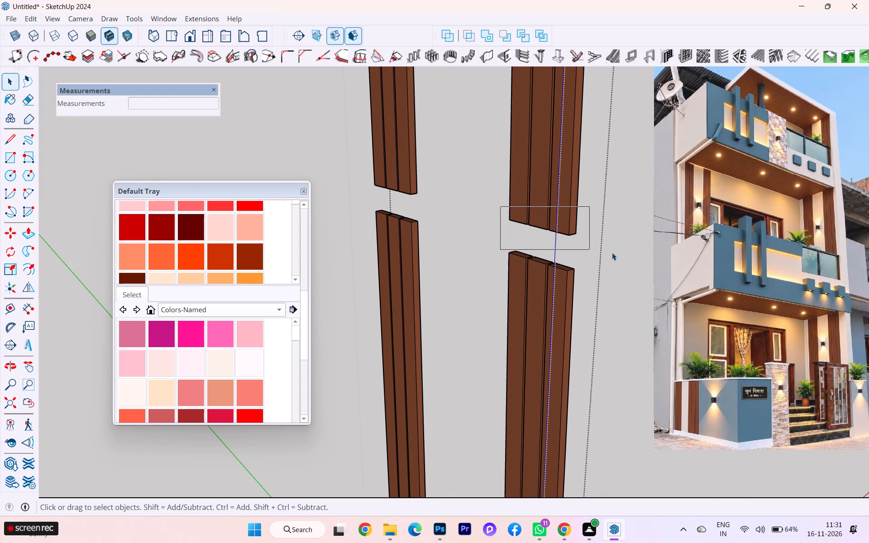
left_click_drag(612, 252, 615, 252)
left_click_drag(495, 194, 631, 260)
left_click_drag(498, 209, 632, 257)
left_click(614, 248)
left_click_drag(614, 248, 537, 241)
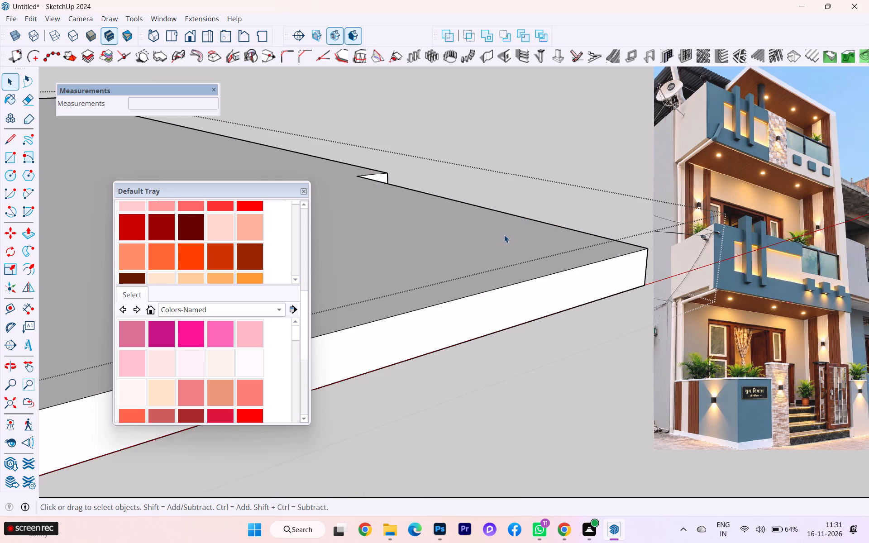
key("ctrl+z")
scroll(507, 245, "down", 1)
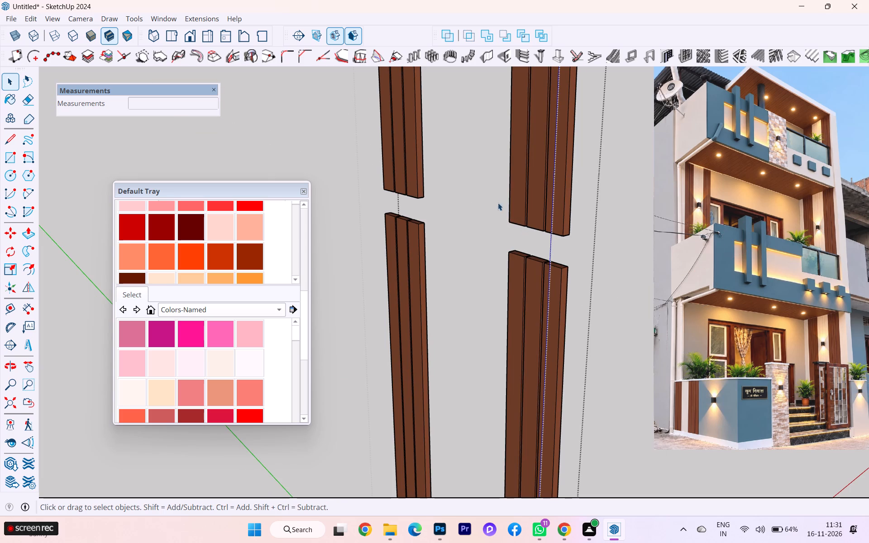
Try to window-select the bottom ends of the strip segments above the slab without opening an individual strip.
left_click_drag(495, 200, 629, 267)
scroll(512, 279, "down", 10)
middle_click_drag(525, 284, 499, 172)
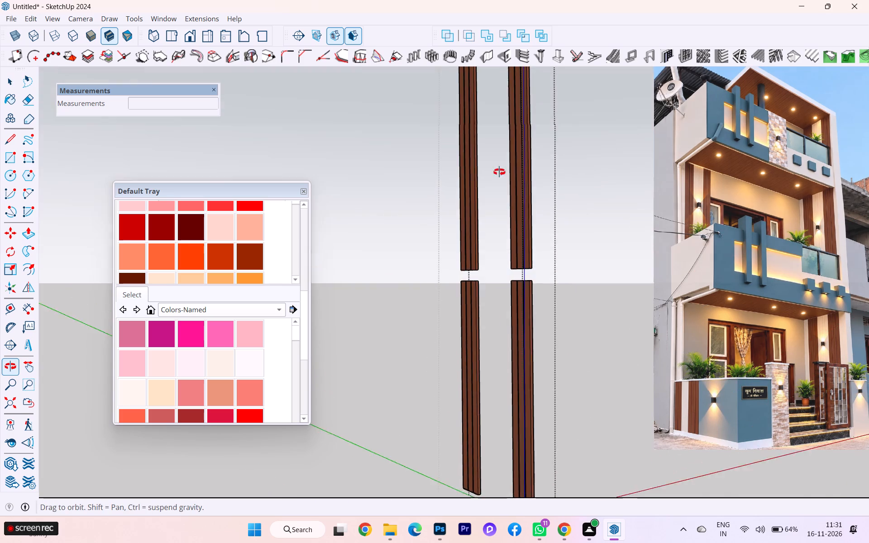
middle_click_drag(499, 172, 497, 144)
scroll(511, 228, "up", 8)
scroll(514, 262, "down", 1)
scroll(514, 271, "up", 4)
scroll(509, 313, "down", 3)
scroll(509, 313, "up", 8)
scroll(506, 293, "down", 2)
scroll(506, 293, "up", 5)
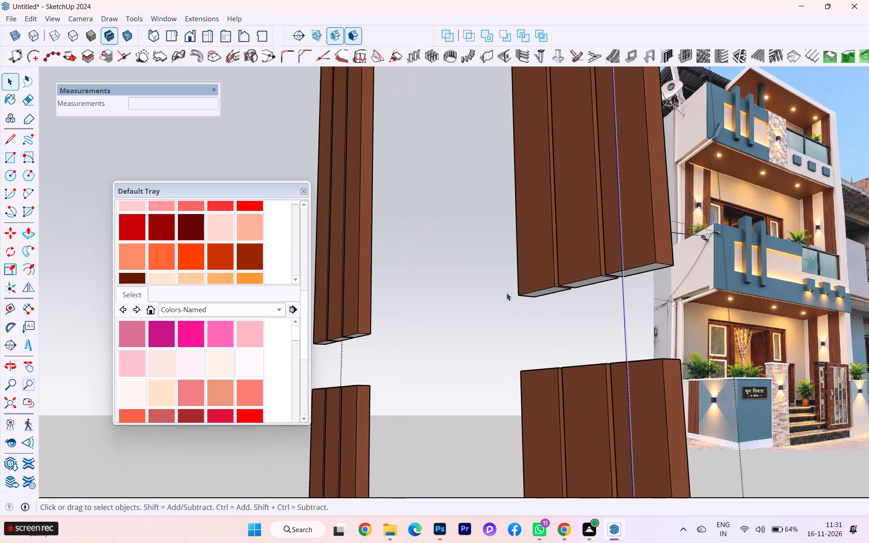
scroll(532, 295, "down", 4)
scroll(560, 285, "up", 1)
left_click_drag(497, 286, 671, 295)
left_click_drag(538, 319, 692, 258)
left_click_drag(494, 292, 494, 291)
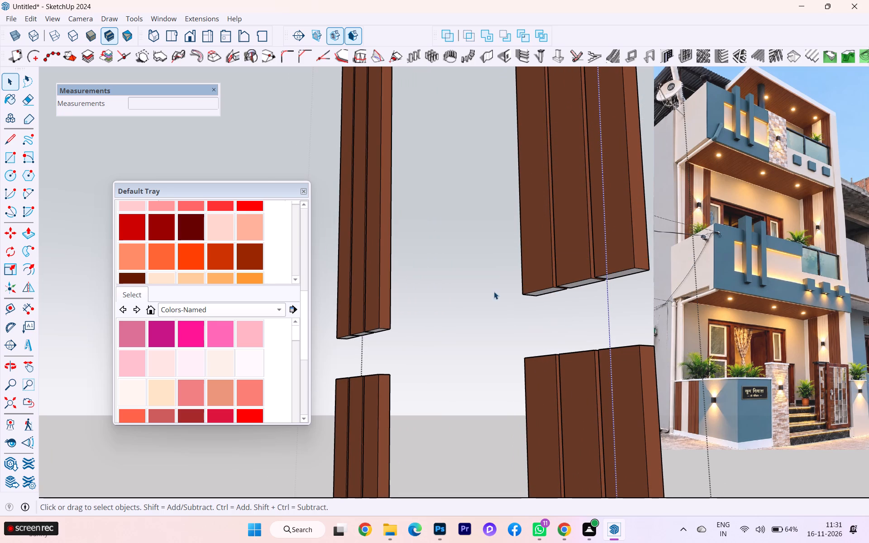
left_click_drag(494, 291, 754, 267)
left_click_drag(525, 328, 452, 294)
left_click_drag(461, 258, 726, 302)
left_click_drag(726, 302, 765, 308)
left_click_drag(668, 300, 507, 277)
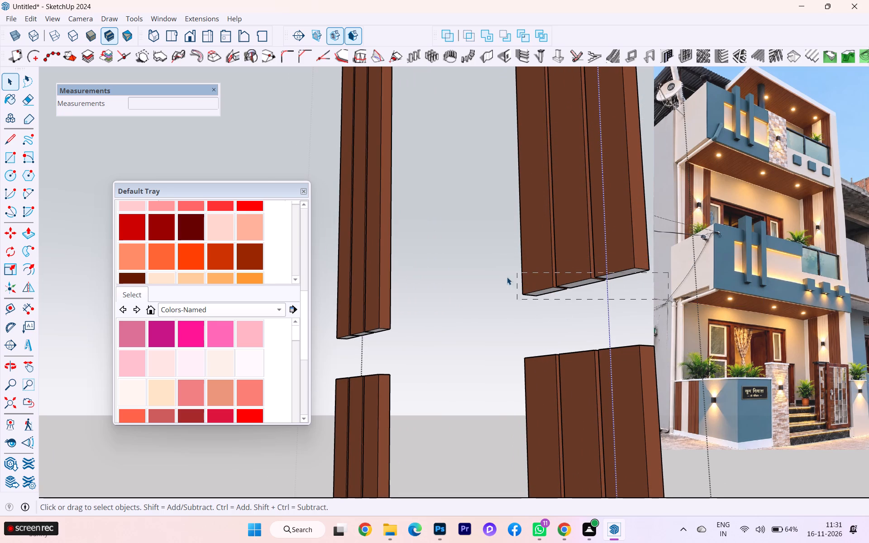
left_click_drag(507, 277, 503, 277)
Open one strip component and move the bottom face of its segment above the slab up about 1 15/16".
double_click(522, 279)
left_click_drag(468, 279, 684, 311)
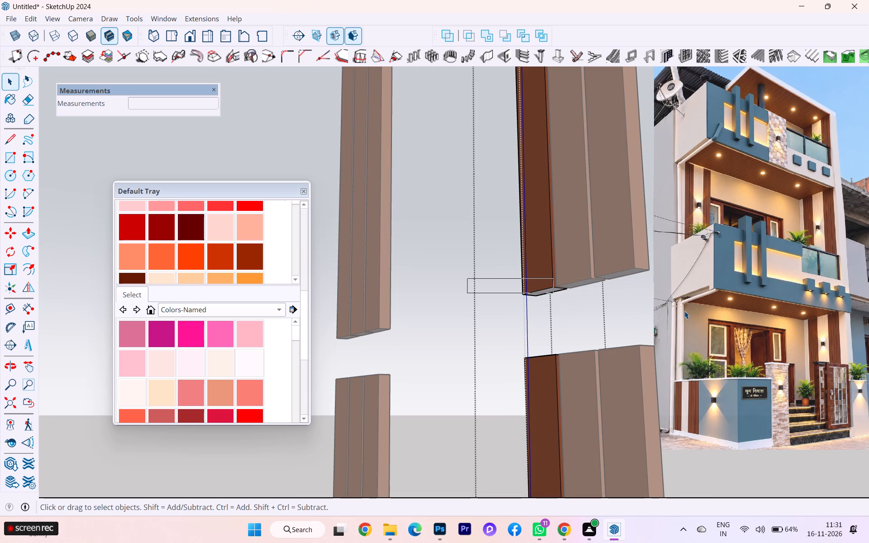
left_click_drag(684, 311, 763, 319)
key("m")
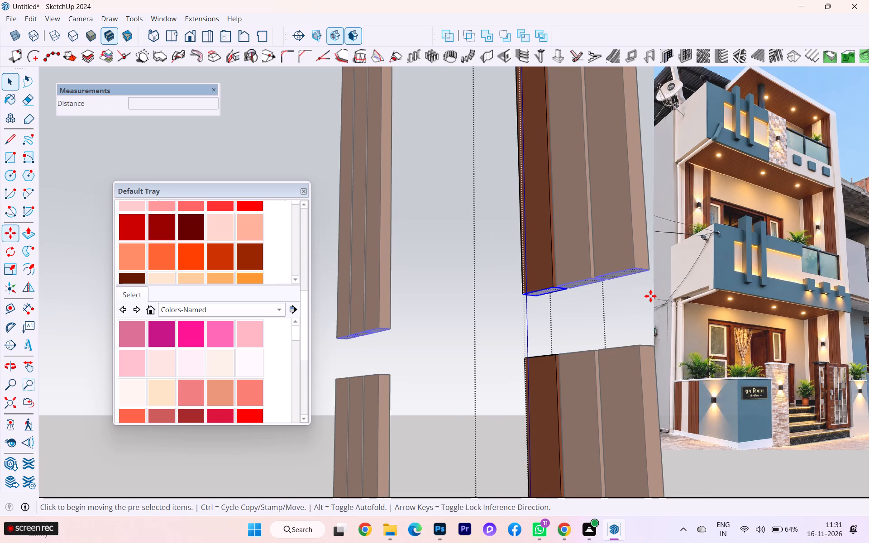
key("Return")
scroll(657, 278, "up", 1)
left_click(633, 267)
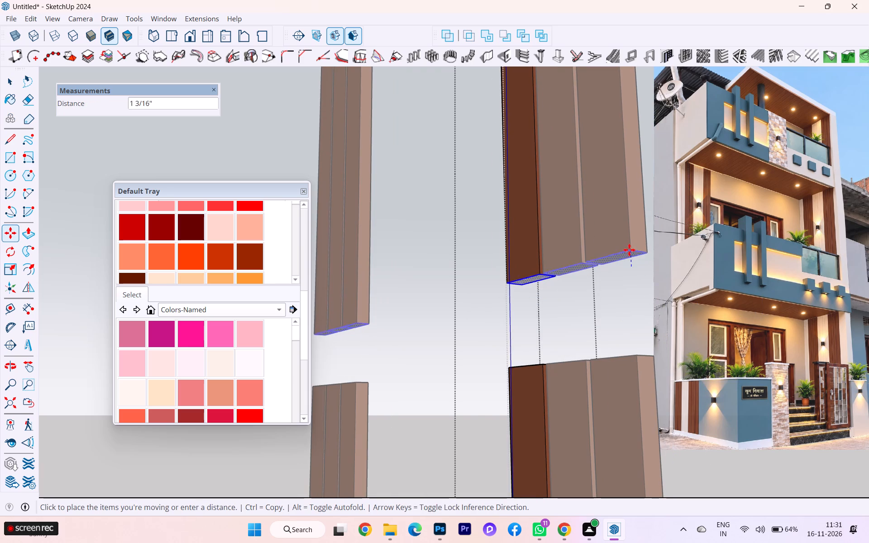
left_click(627, 241)
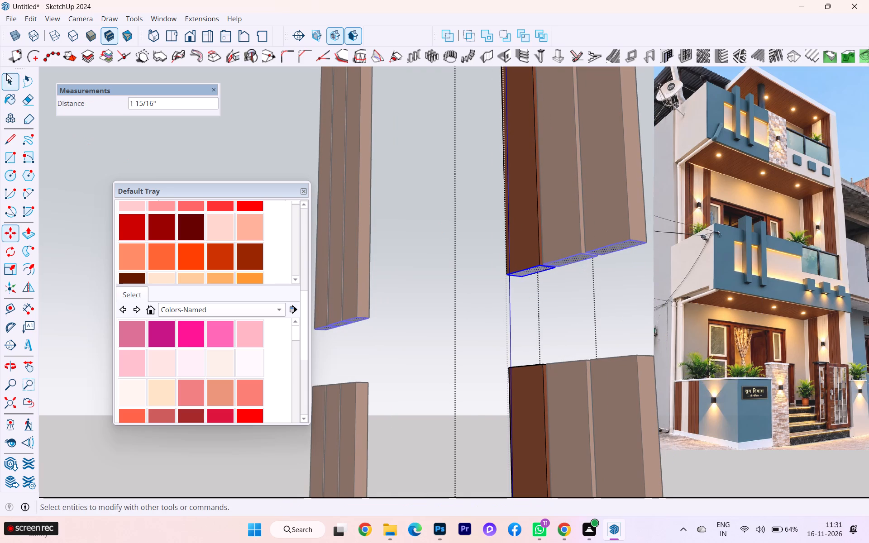
left_click(6, 73)
left_click(191, 141)
Open a strip component, move the top face of its segment below the slab down about 1 11/16", and leave the group.
scroll(449, 198, "down", 6)
scroll(459, 207, "up", 4)
scroll(501, 233, "down", 2)
middle_click_drag(507, 262, 454, 355)
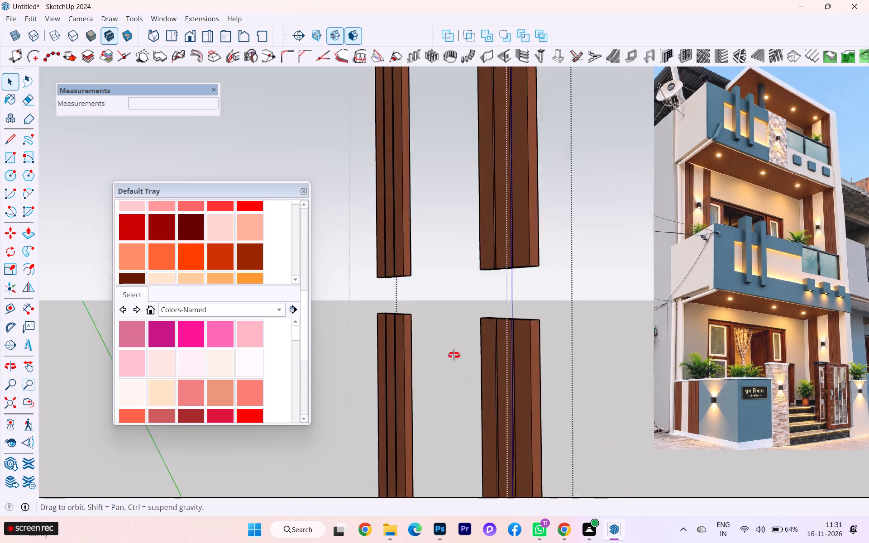
middle_click_drag(454, 355, 430, 400)
scroll(495, 351, "up", 2)
left_click_drag(463, 300, 534, 398)
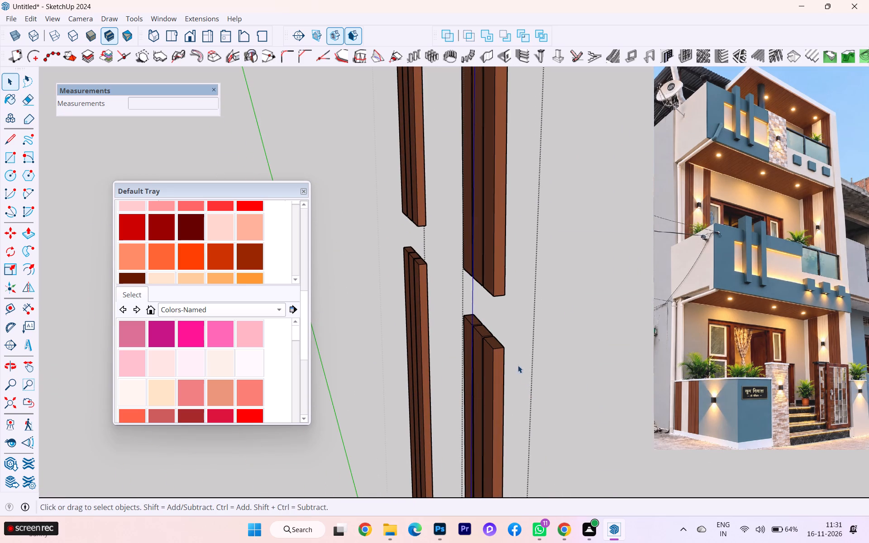
double_click(502, 348)
left_click_drag(446, 298, 579, 455)
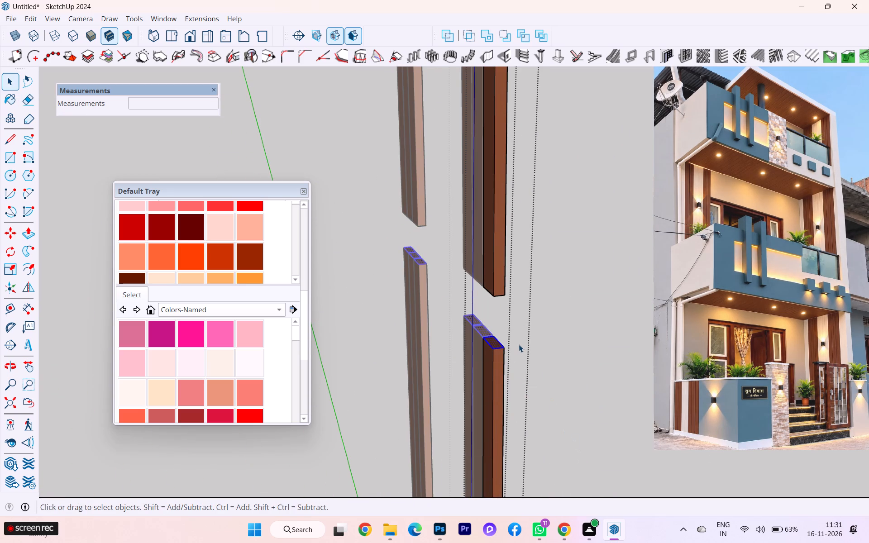
key("m")
left_click(508, 342)
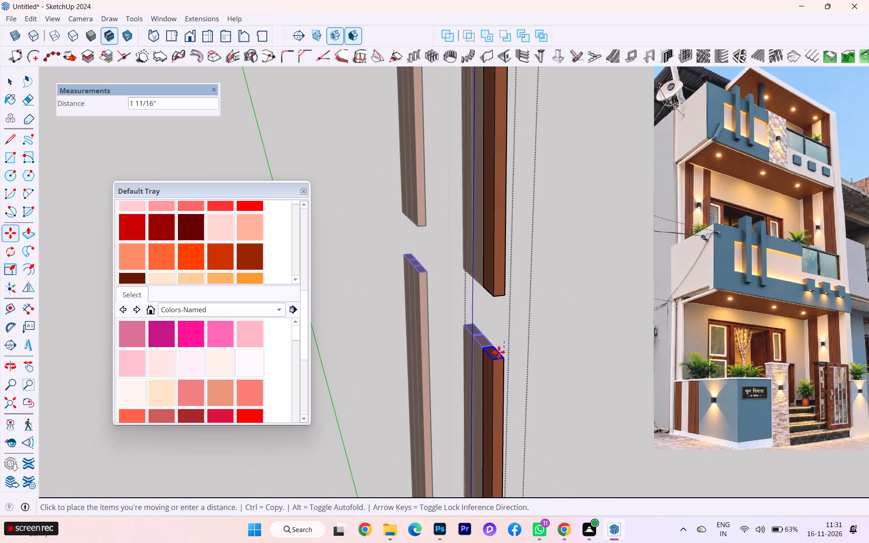
left_click(499, 352)
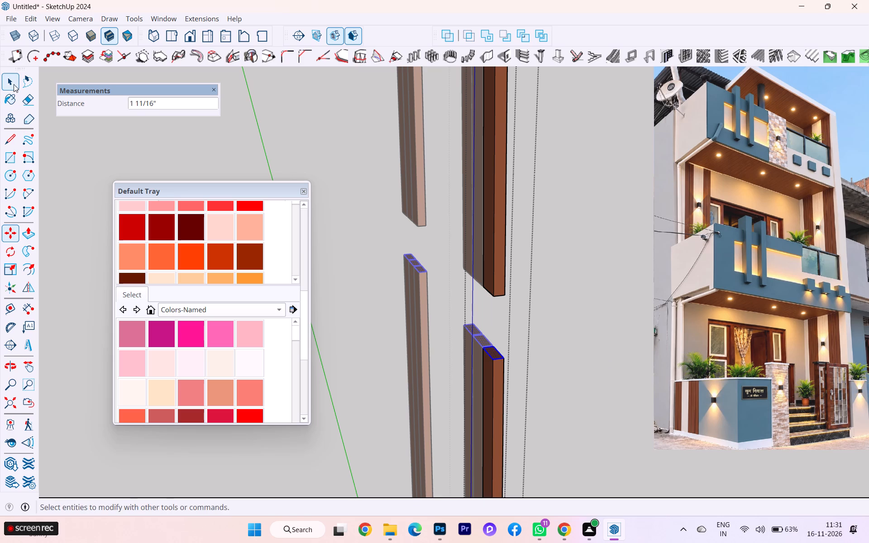
left_click(13, 83)
left_click(325, 122)
scroll(513, 213, "down", 2)
left_click(594, 224)
Examine the trimmed brown side-wall strips at the slab and the whole front facade from several angles against the reference photo.
scroll(498, 248, "down", 2)
scroll(492, 250, "up", 1)
scroll(492, 250, "down", 2)
middle_click_drag(494, 241, 473, 151)
middle_click_drag(420, 184, 390, 195)
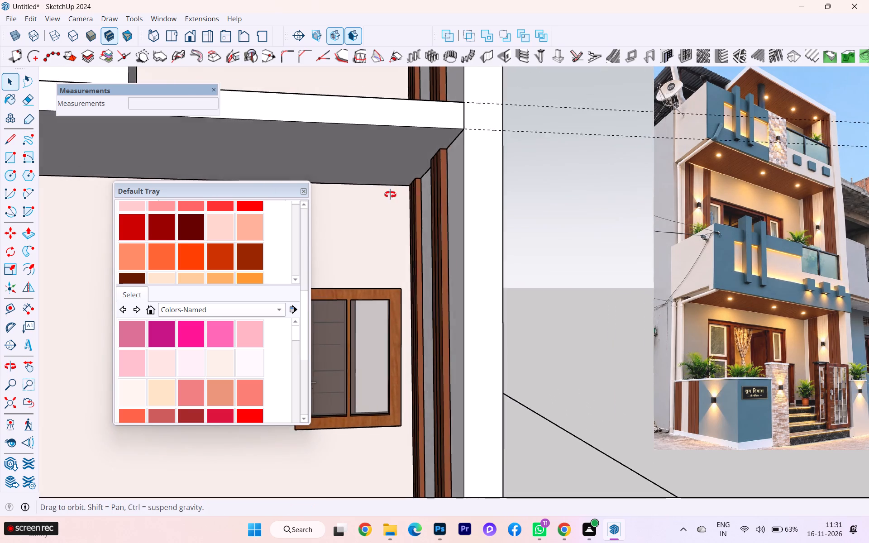
middle_click_drag(390, 195, 394, 224)
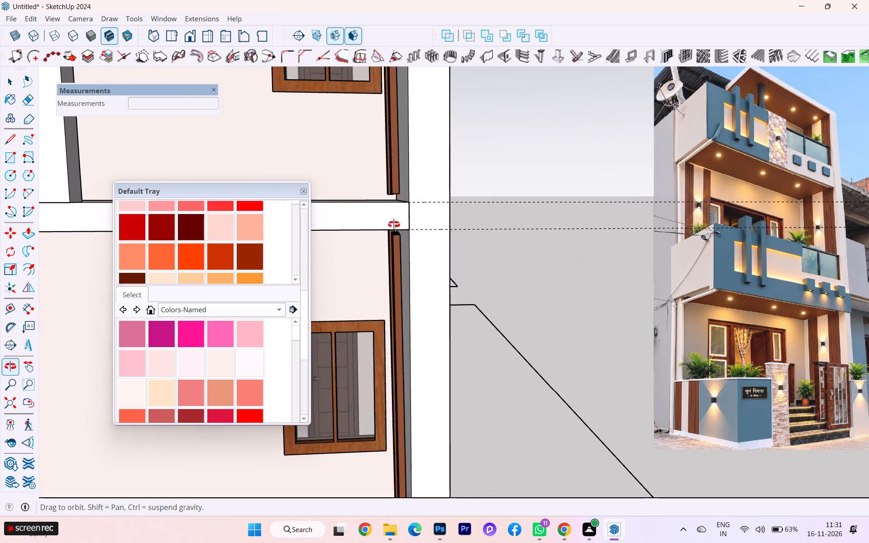
middle_click_drag(394, 224, 487, 281)
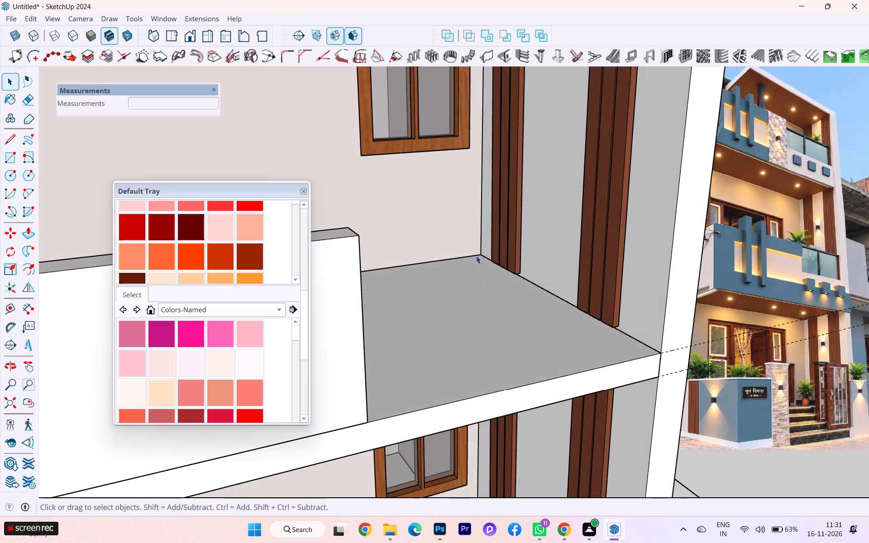
scroll(476, 256, "down", 3)
scroll(535, 271, "up", 6)
scroll(582, 286, "up", 2)
scroll(586, 293, "down", 1)
middle_click_drag(585, 292, 480, 280)
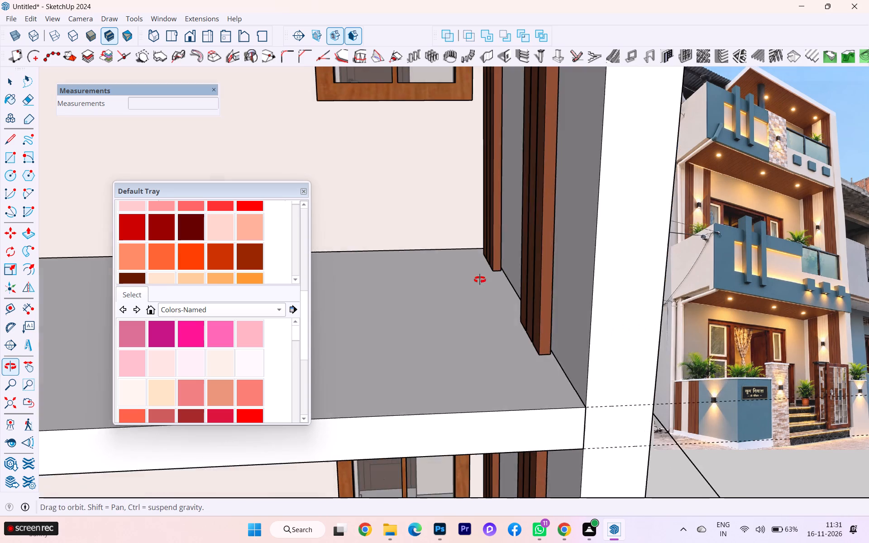
middle_click_drag(480, 280, 477, 280)
middle_click_drag(377, 279, 372, 280)
scroll(470, 280, "up", 1)
scroll(539, 281, "down", 1)
scroll(539, 281, "up", 2)
scroll(539, 282, "down", 6)
scroll(539, 282, "up", 3)
scroll(517, 262, "down", 5)
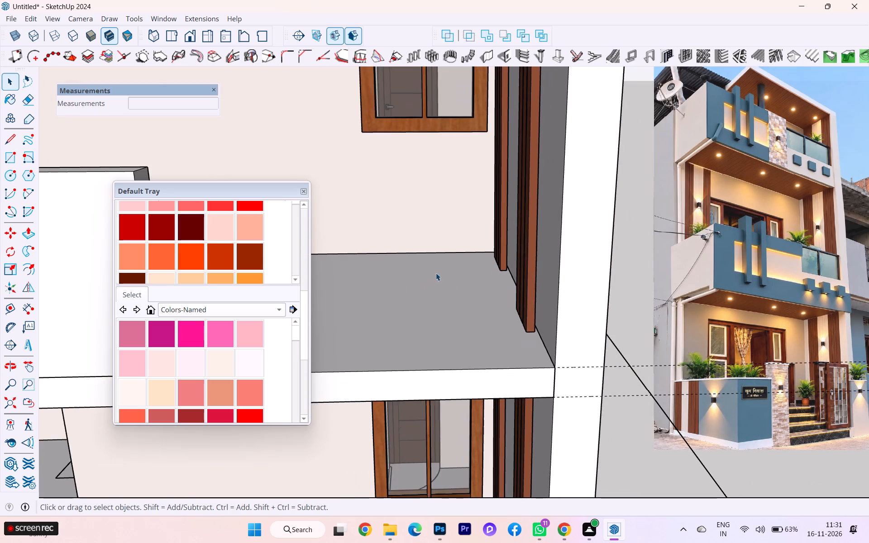
scroll(436, 273, "down", 5)
middle_click_drag(426, 265, 536, 274)
scroll(489, 279, "down", 2)
middle_click_drag(470, 289, 687, 282)
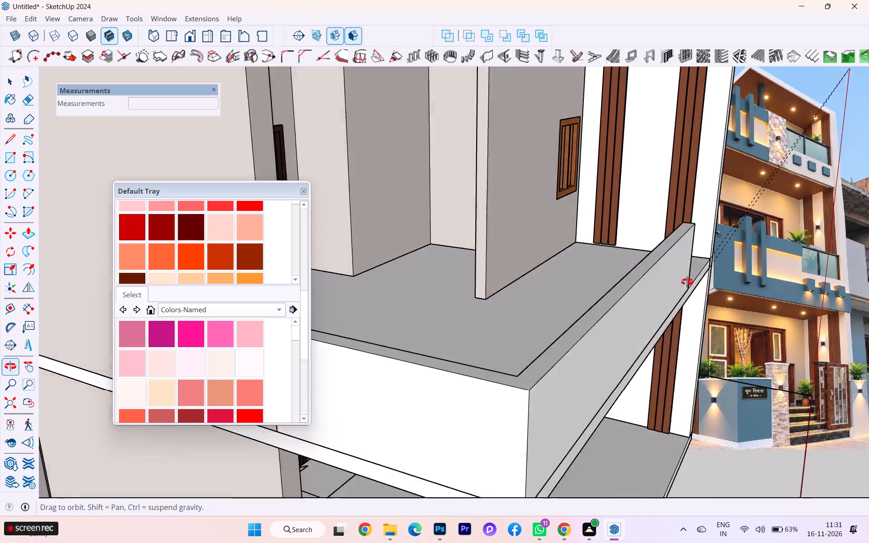
middle_click_drag(687, 282, 743, 277)
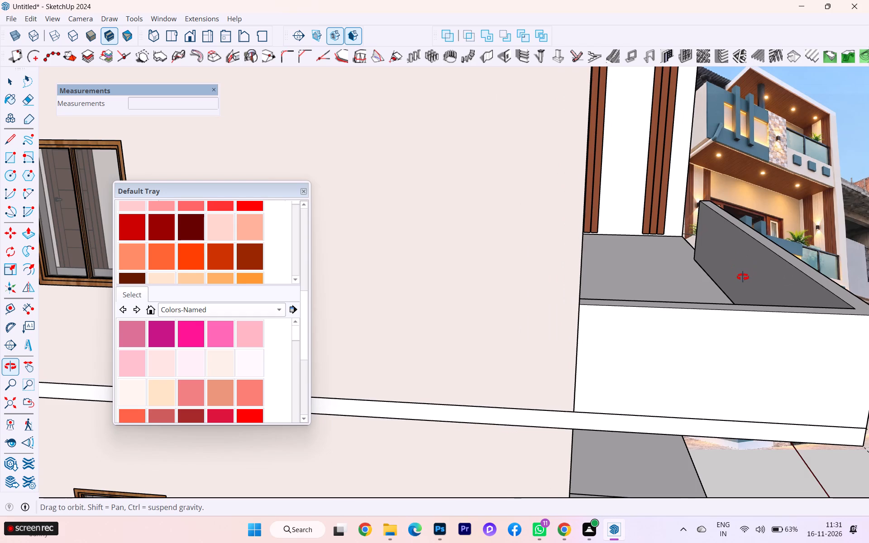
middle_click_drag(743, 277, 247, 306)
scroll(492, 268, "down", 2)
scroll(508, 267, "up", 2)
scroll(557, 264, "down", 1)
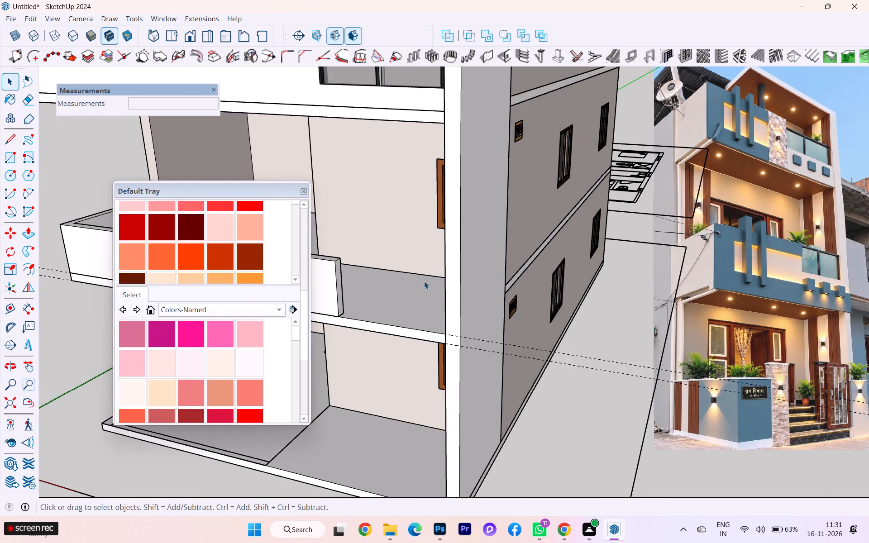
scroll(418, 282, "down", 1)
middle_click_drag(440, 284, 680, 276)
scroll(494, 255, "down", 3)
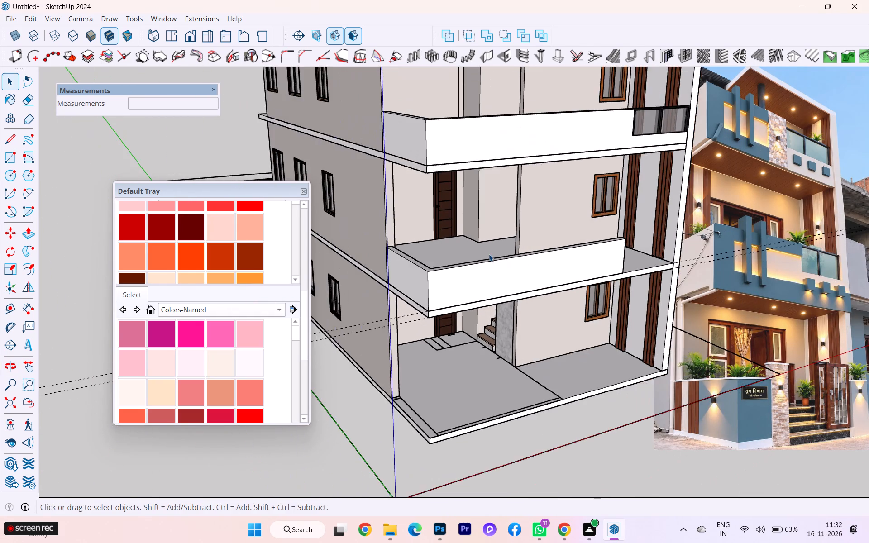
scroll(489, 254, "down", 6)
scroll(484, 252, "up", 2)
scroll(524, 176, "up", 3)
scroll(541, 180, "down", 1)
middle_click_drag(541, 180, 449, 212)
scroll(449, 212, "up", 1)
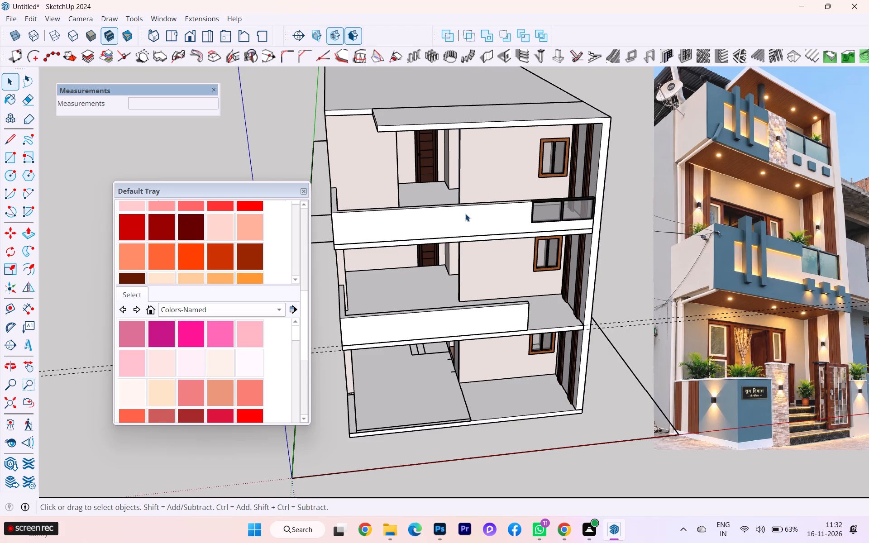
scroll(465, 213, "up", 1)
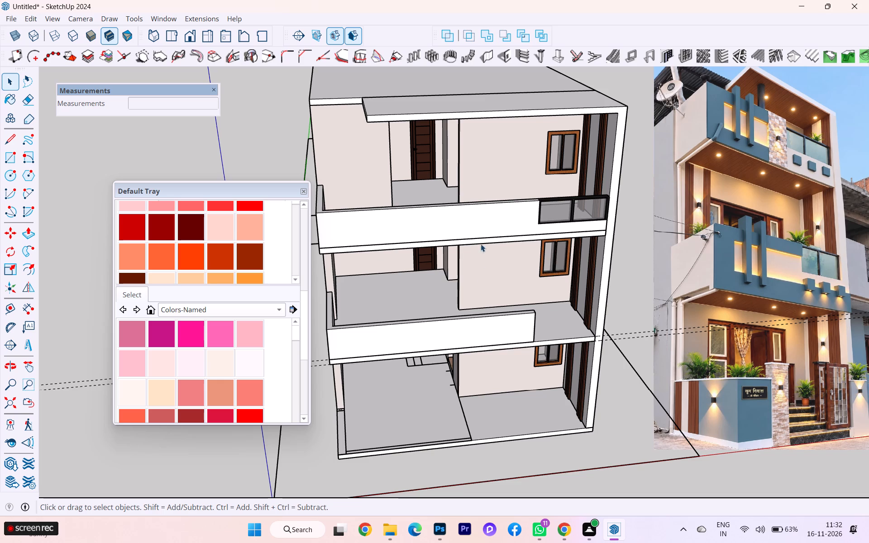
Raise the top face of the lower balcony's parapet by 1' with Push/Pull and leave its group.
scroll(467, 280, "down", 1)
middle_click_drag(455, 276, 473, 171)
scroll(470, 187, "up", 3)
scroll(470, 224, "down", 2)
middle_click_drag(474, 252, 477, 336)
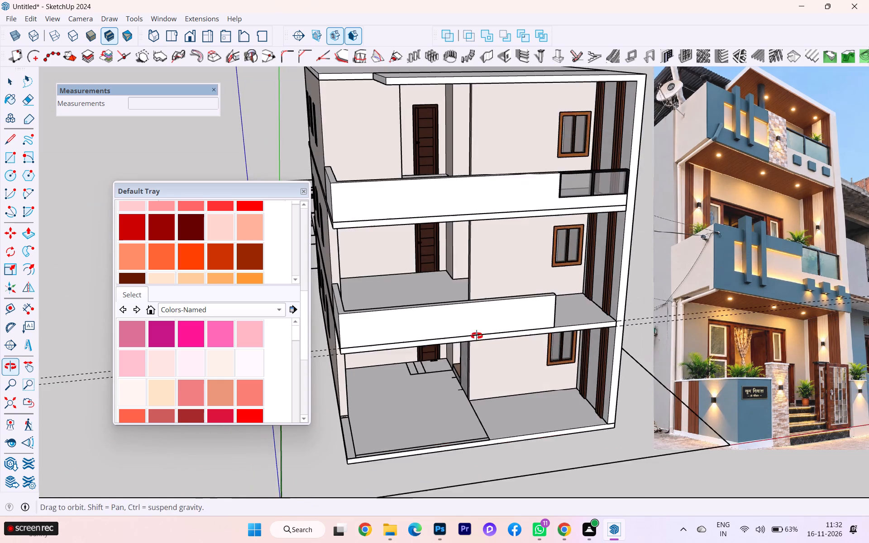
middle_click_drag(477, 336, 477, 338)
scroll(472, 321, "up", 6)
scroll(437, 314, "down", 3)
middle_click_drag(442, 319, 493, 358)
scroll(488, 370, "up", 3)
scroll(488, 371, "down", 1)
scroll(488, 371, "up", 1)
scroll(488, 371, "down", 1)
scroll(488, 371, "up", 1)
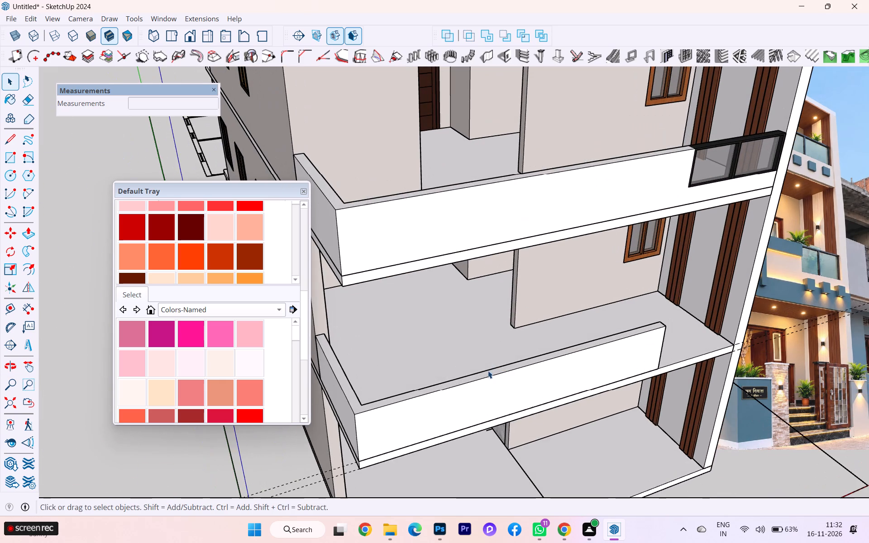
left_click(476, 375)
double_click(473, 376)
left_click(473, 376)
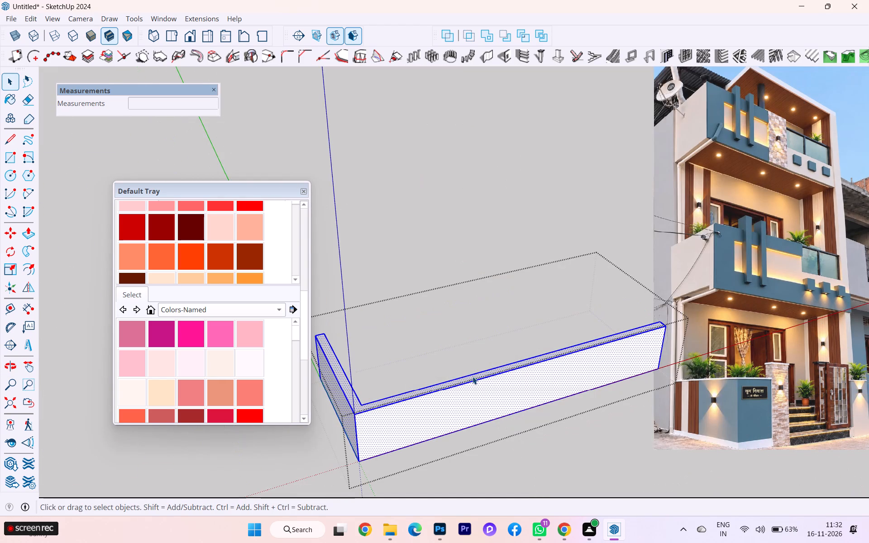
left_click(473, 376)
key("p")
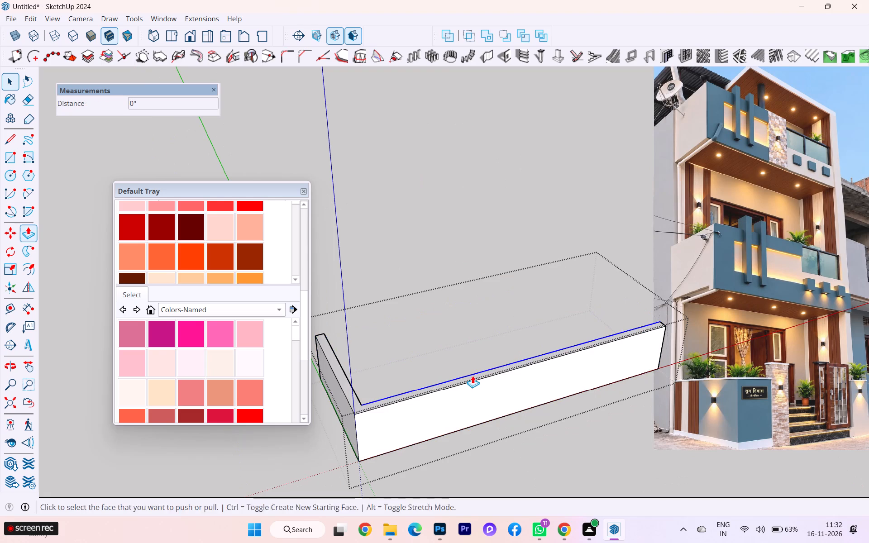
left_click(473, 376)
type("1'")
key("Return")
left_click(13, 83)
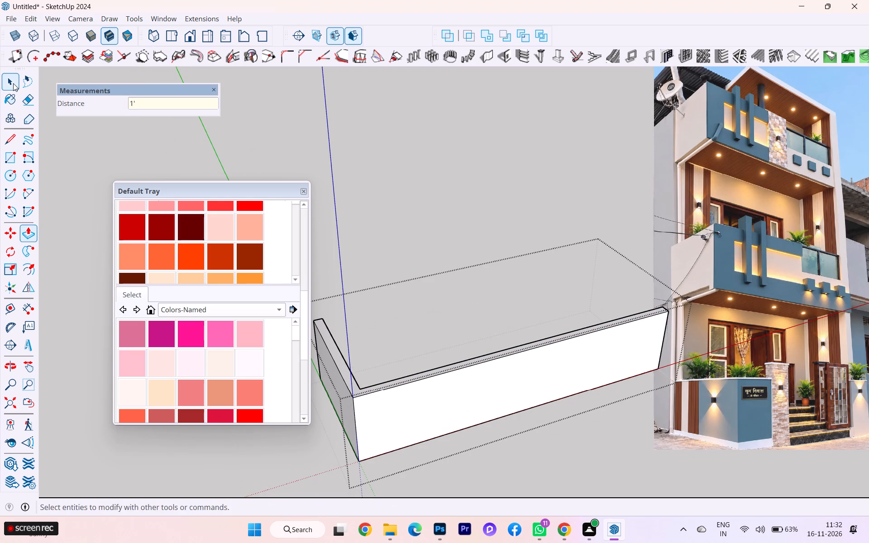
left_click(169, 444)
Pull the lower balcony parapet's front face outward 4", undo it, pull it out 4" again, and leave the group.
scroll(377, 427, "down", 1)
middle_click_drag(376, 425, 238, 338)
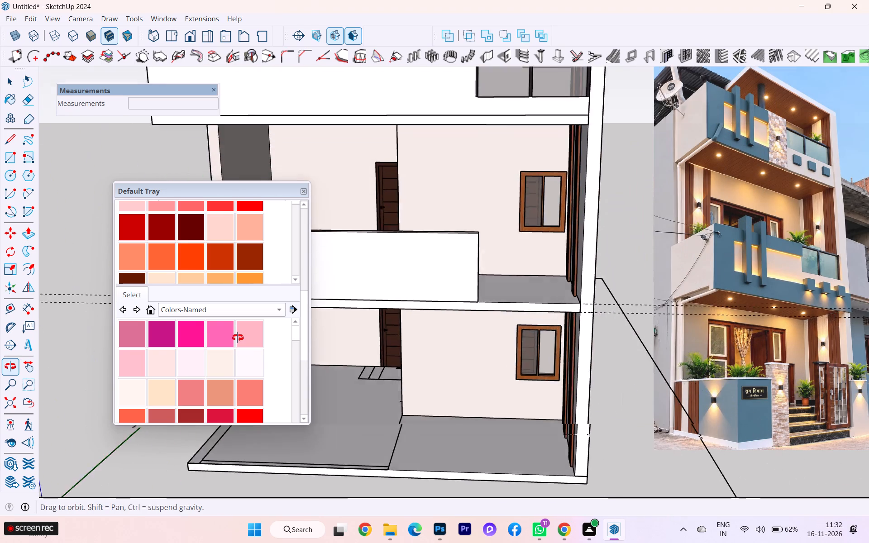
middle_click_drag(238, 338, 344, 364)
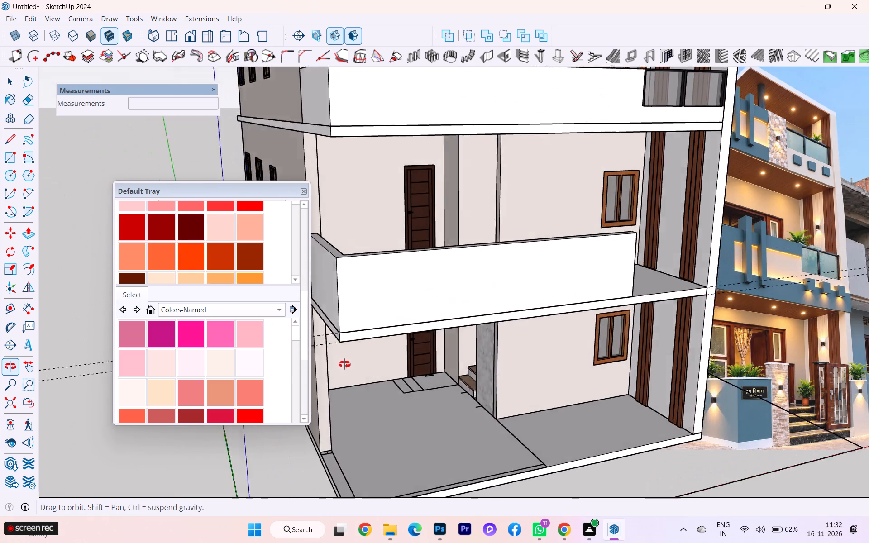
middle_click_drag(344, 364, 311, 370)
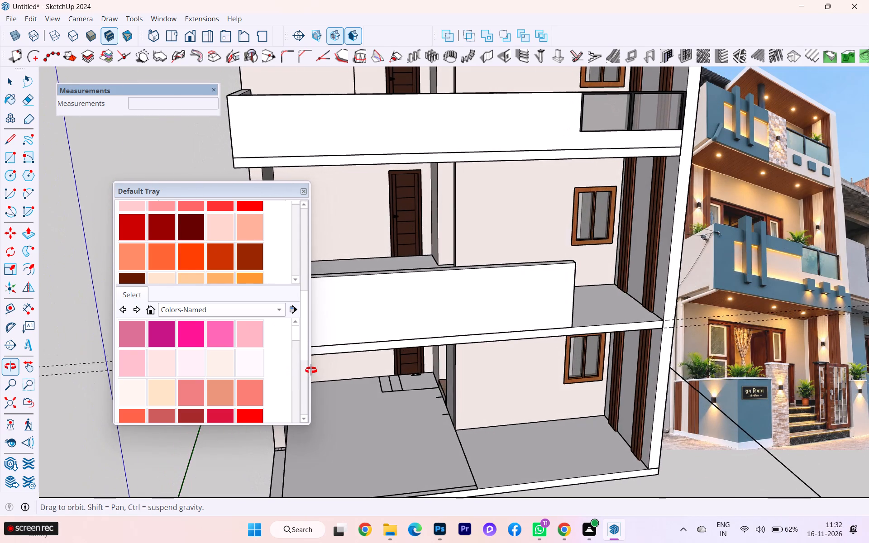
middle_click_drag(311, 370, 320, 367)
scroll(343, 361, "down", 2)
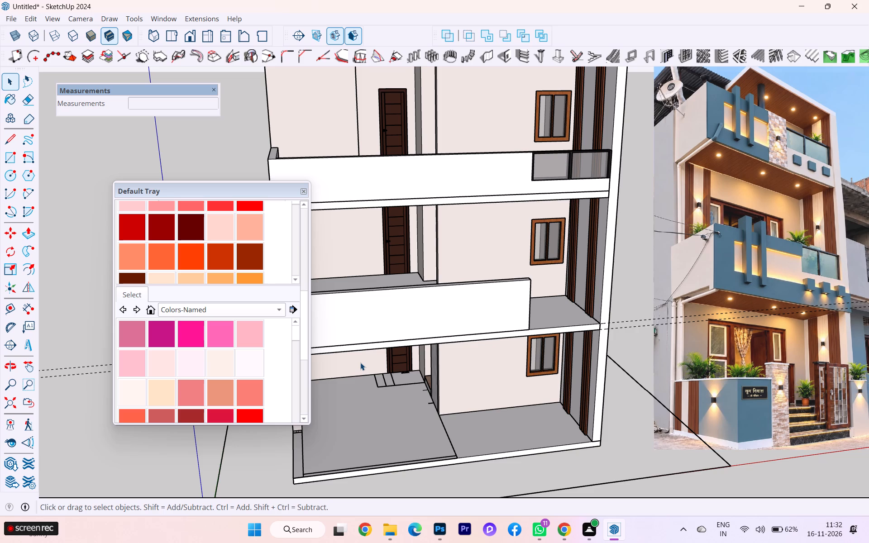
scroll(360, 362, "down", 2)
middle_click_drag(365, 362, 449, 314)
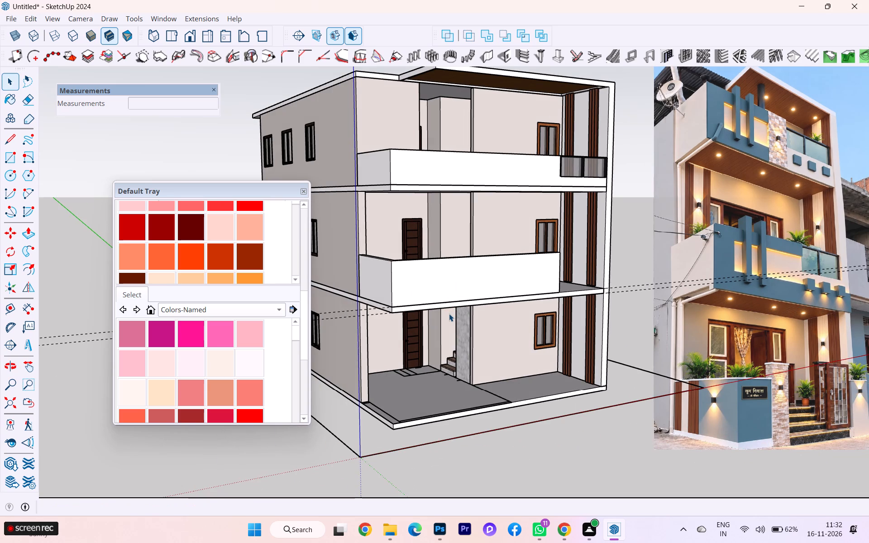
scroll(425, 293, "up", 5)
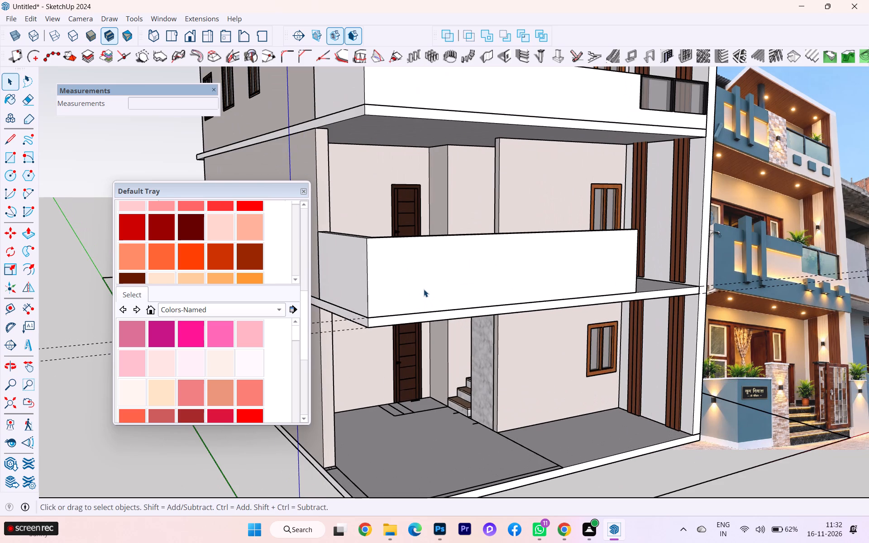
left_click(424, 289)
left_click(424, 289)
left_click(406, 284)
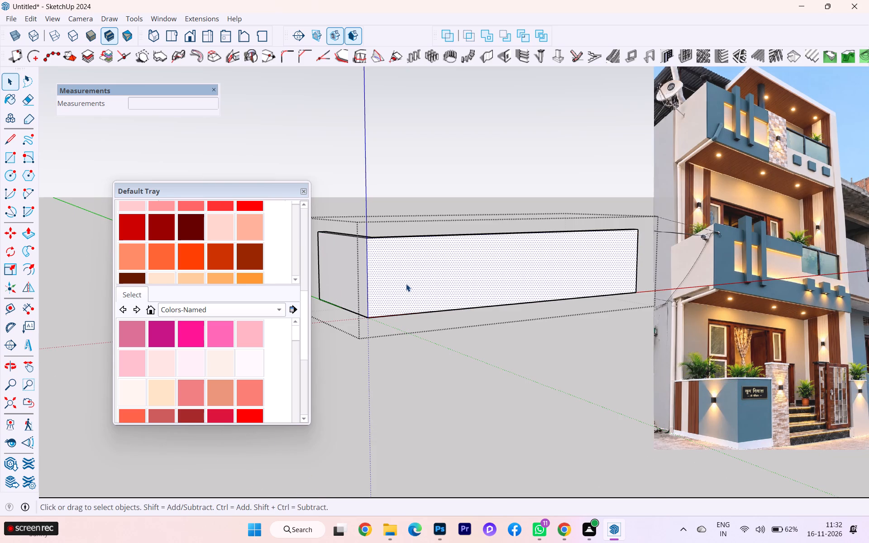
key("p")
left_click(406, 284)
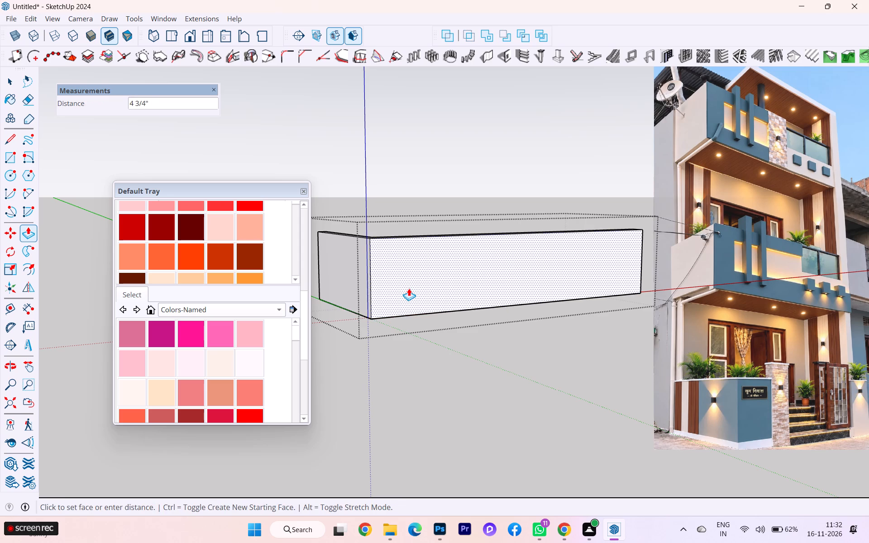
key("4")
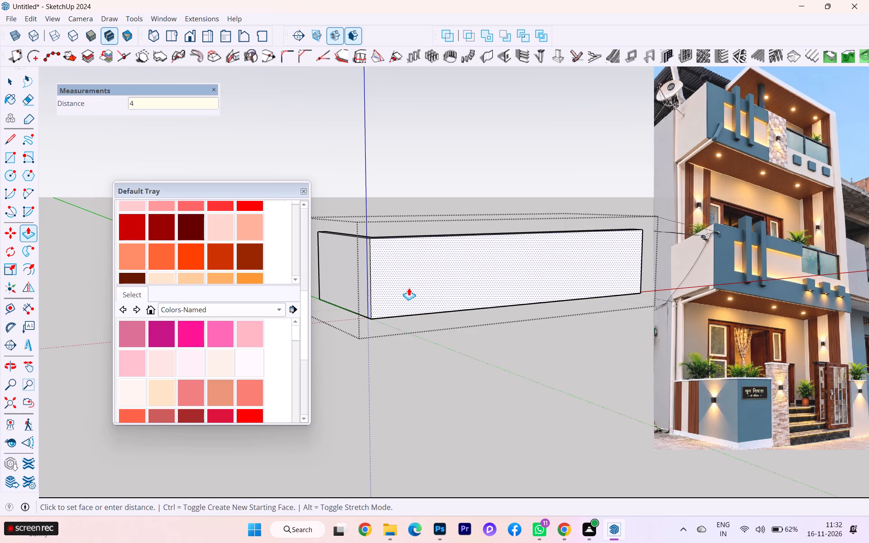
key("Return")
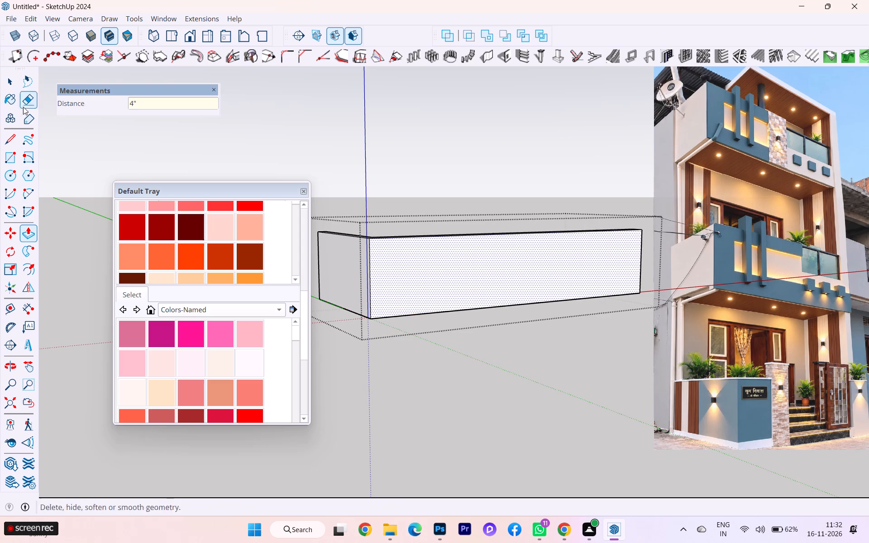
key("ctrl+z")
left_click(392, 265)
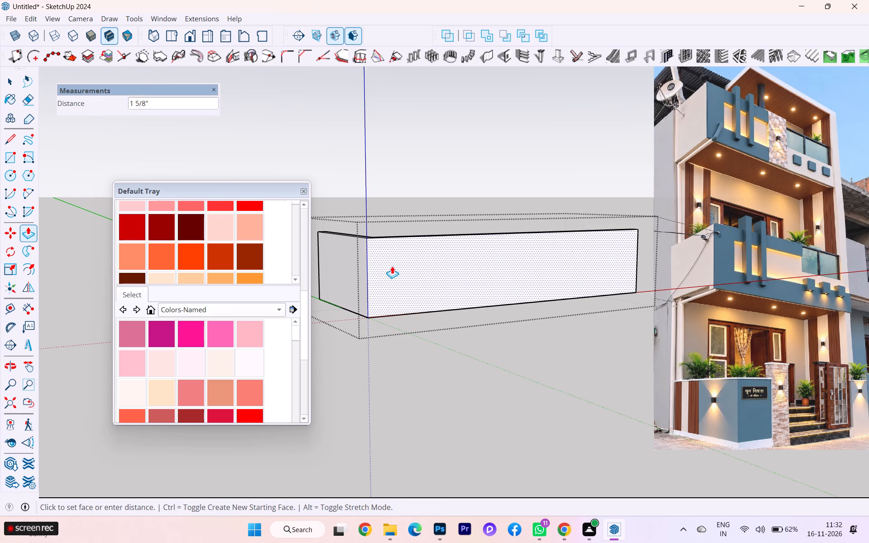
key("4")
key("Return")
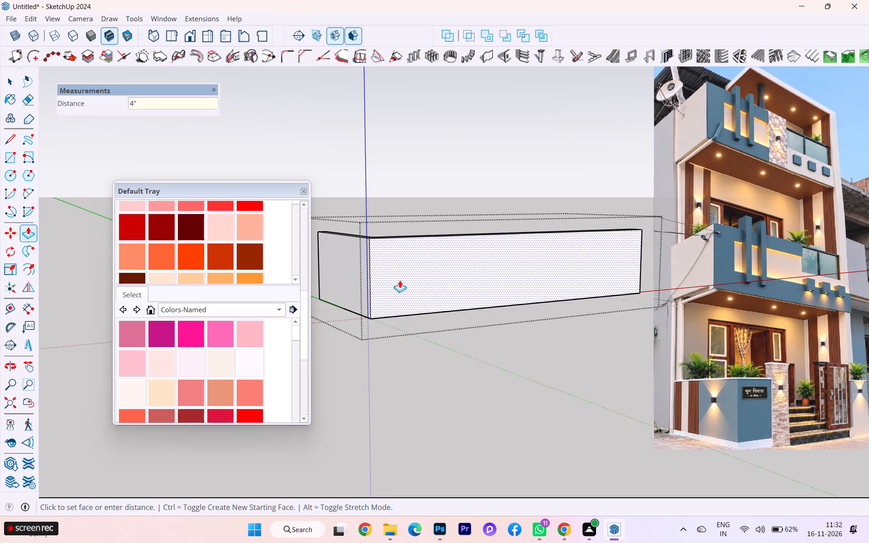
left_click(3, 86)
left_click(385, 330)
middle_click_drag(425, 318, 398, 256)
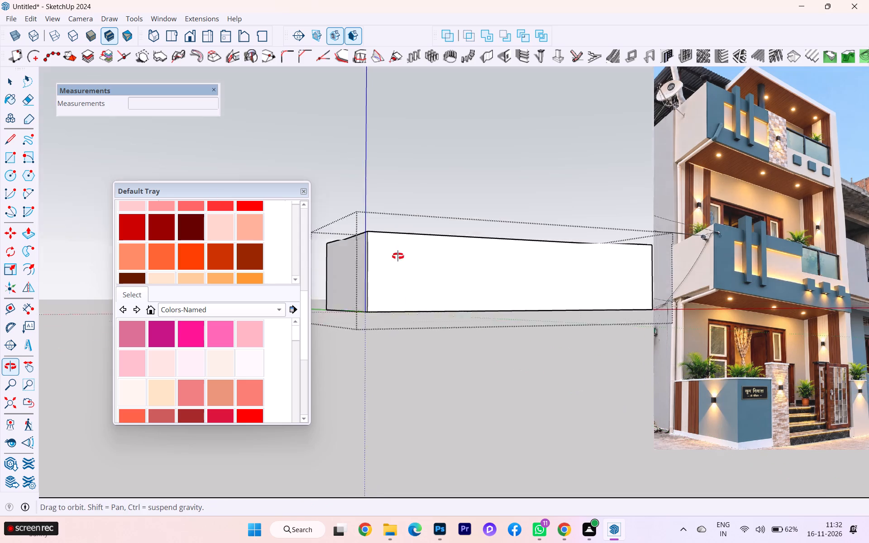
middle_click_drag(398, 256, 399, 142)
left_click(439, 392)
Open the lower balcony parapet's group and draw a line about 18' 4" along its underside where it meets the slab's front edge.
scroll(412, 320, "up", 7)
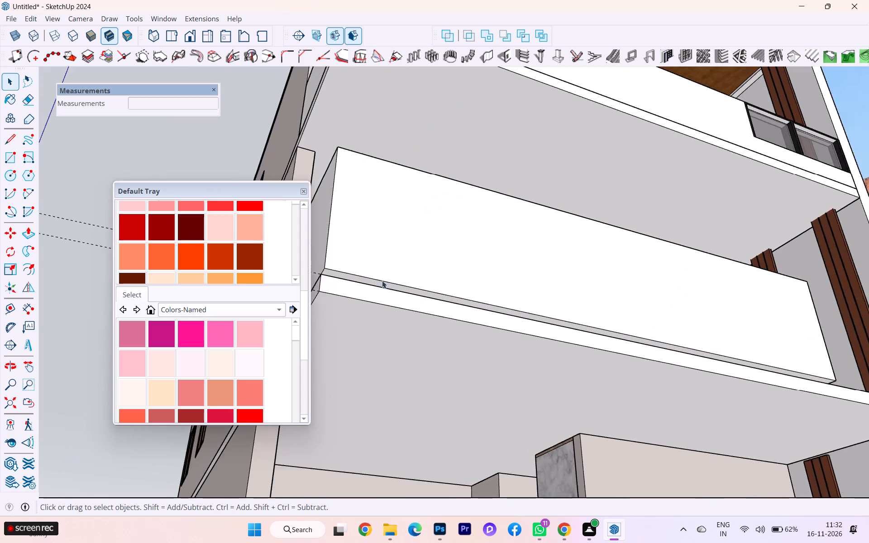
scroll(382, 281, "up", 1)
left_click(358, 279)
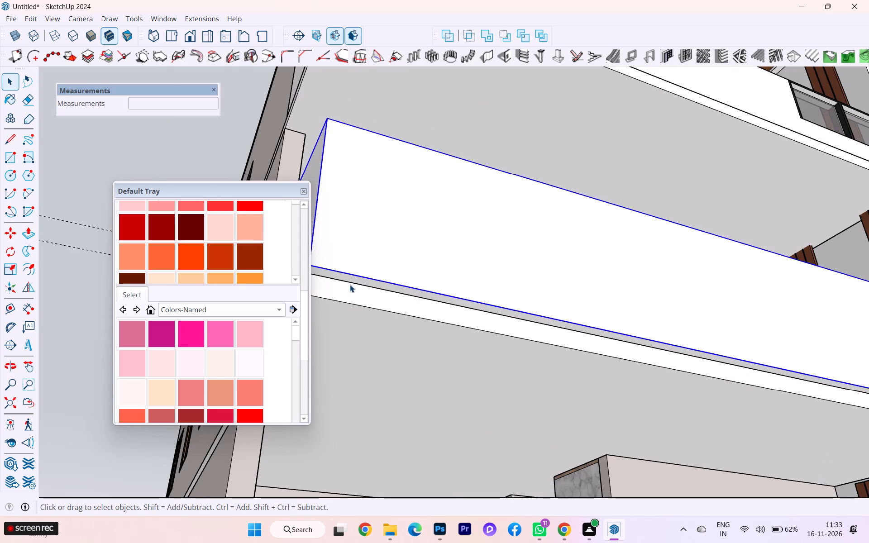
double_click(350, 282)
double_click(351, 281)
left_click(354, 281)
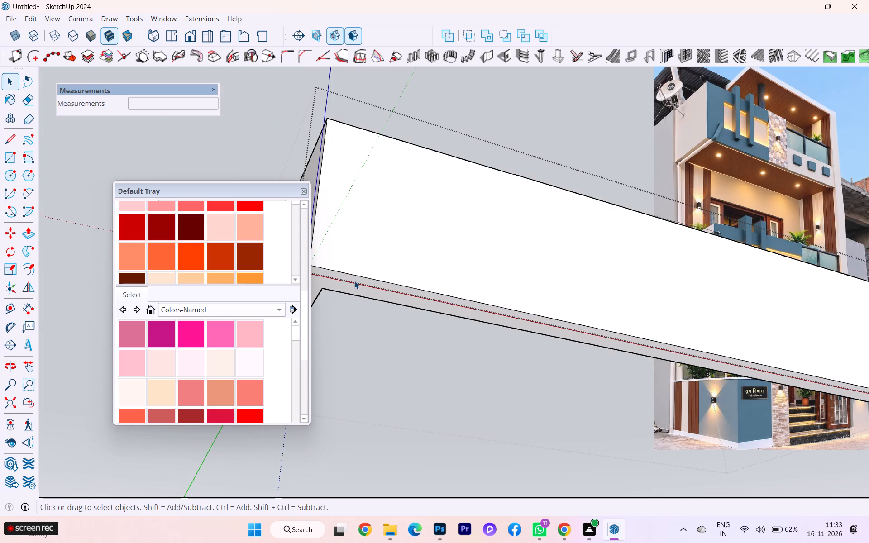
scroll(367, 282, "up", 2)
scroll(538, 303, "down", 2)
scroll(576, 315, "up", 2)
scroll(584, 317, "down", 4)
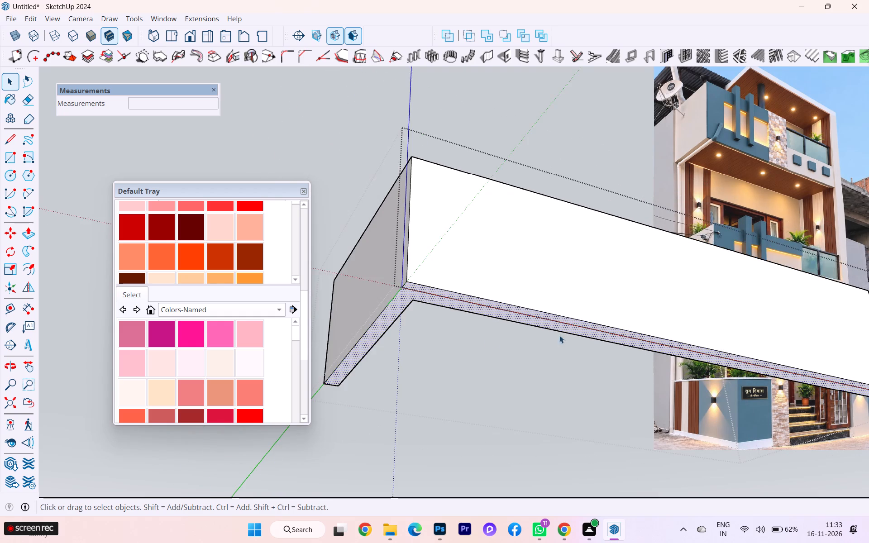
scroll(455, 338, "up", 5)
key("h")
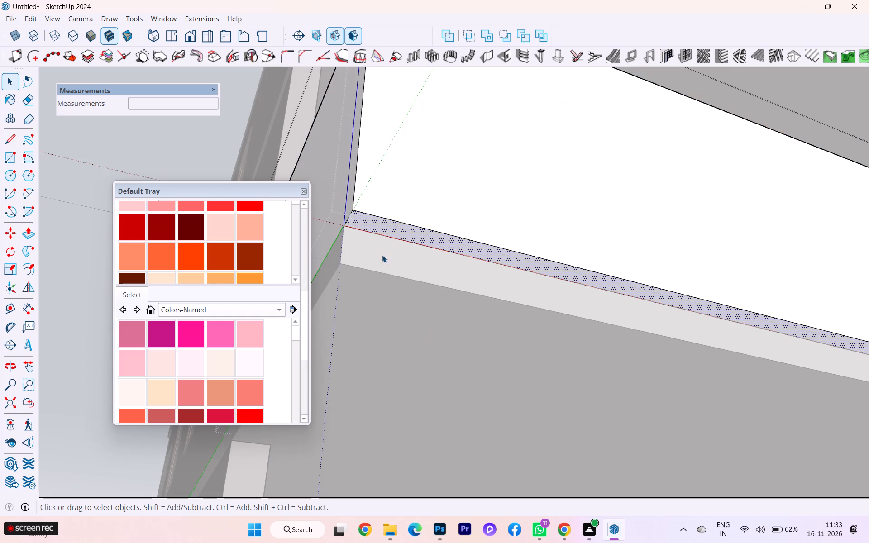
key("l")
key("Return")
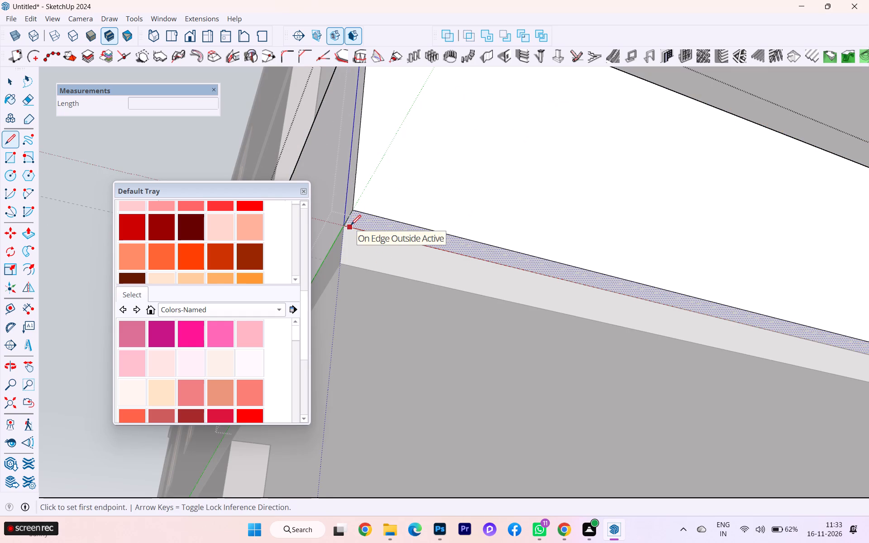
left_click(344, 227)
scroll(374, 241, "down", 11)
scroll(288, 269, "up", 2)
scroll(287, 269, "down", 2)
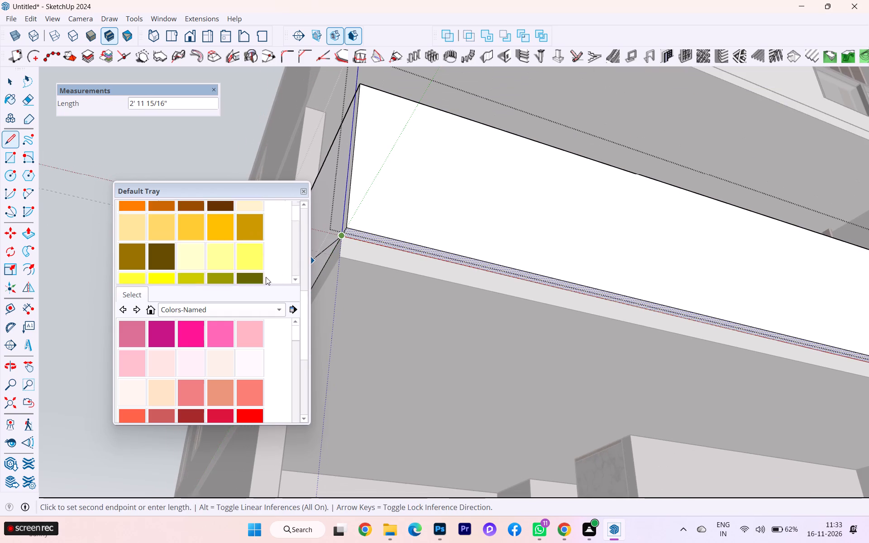
scroll(266, 277, "down", 2)
scroll(260, 278, "up", 1)
scroll(260, 278, "down", 1)
scroll(405, 268, "down", 3)
scroll(397, 274, "up", 2)
middle_click_drag(369, 284, 234, 286)
scroll(359, 285, "down", 2)
scroll(364, 282, "up", 1)
scroll(367, 283, "down", 2)
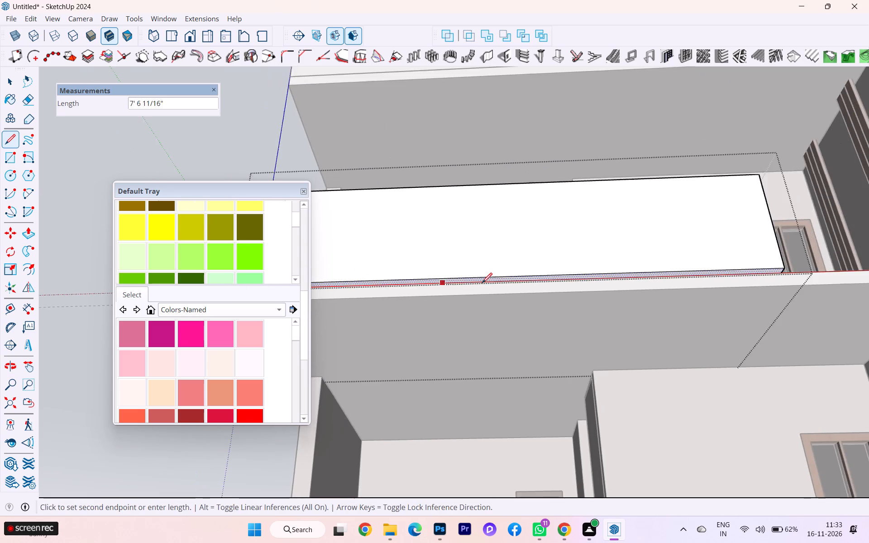
scroll(482, 283, "down", 4)
scroll(506, 285, "up", 1)
scroll(506, 285, "down", 2)
scroll(621, 274, "up", 4)
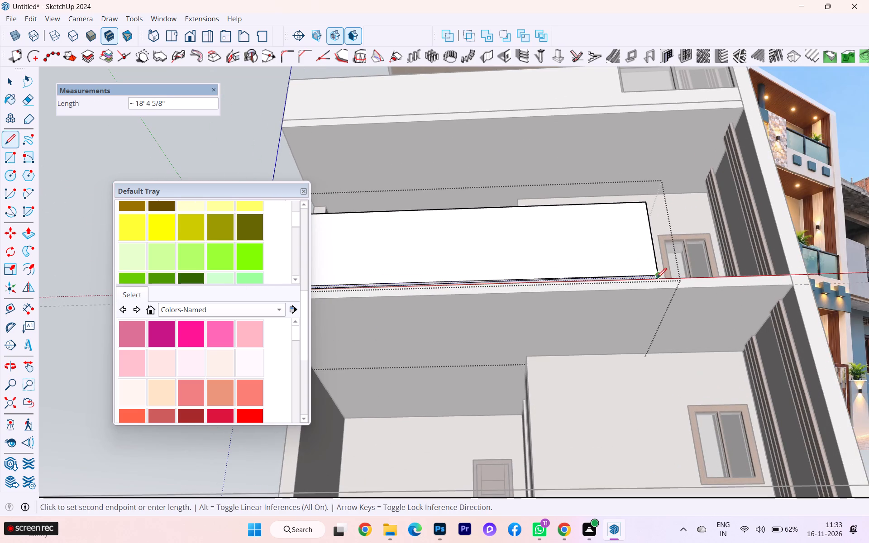
scroll(659, 281, "up", 9)
scroll(665, 290, "down", 2)
scroll(665, 290, "up", 2)
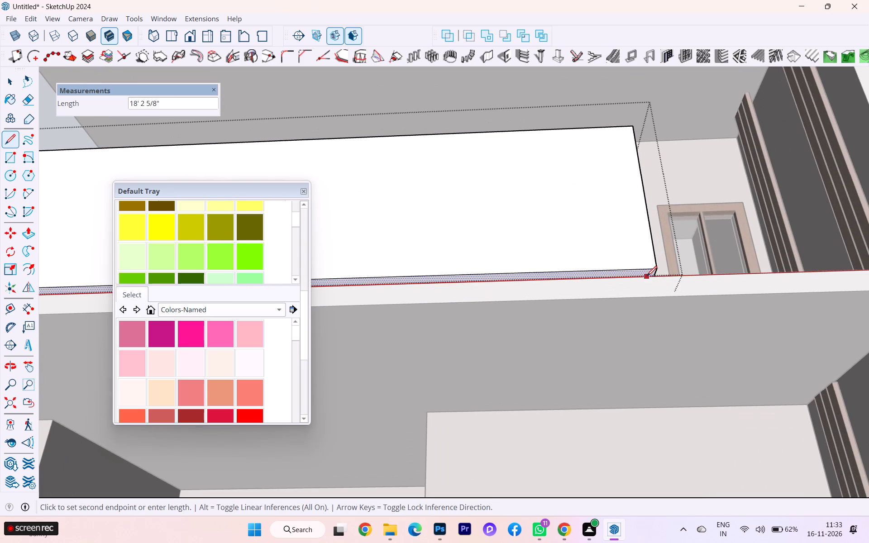
left_click(656, 276)
Push/Pull the overhanging front strip of the parapet's underside down 6" to cover the slab's front edge.
scroll(685, 265, "down", 2)
scroll(689, 266, "up", 1)
scroll(691, 266, "down", 3)
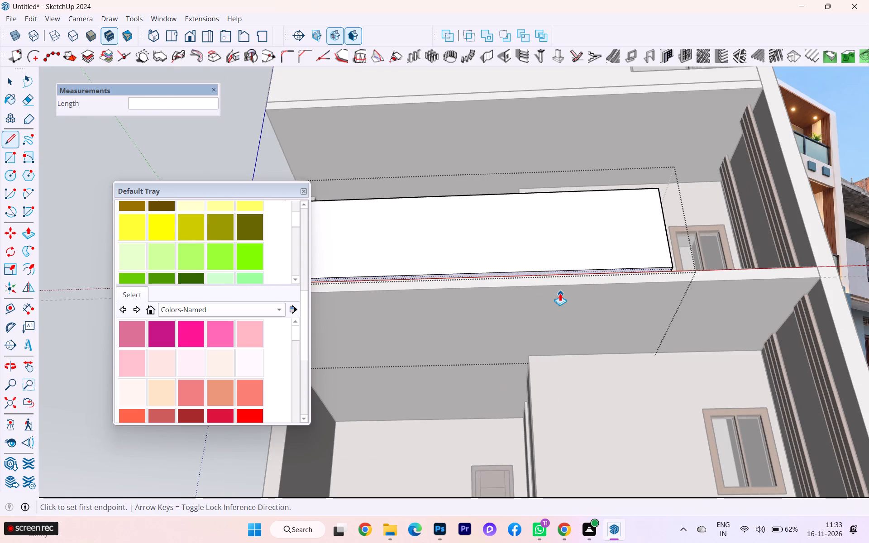
key("p")
scroll(531, 279, "up", 6)
scroll(531, 279, "down", 3)
scroll(531, 279, "up", 3)
left_click(524, 267)
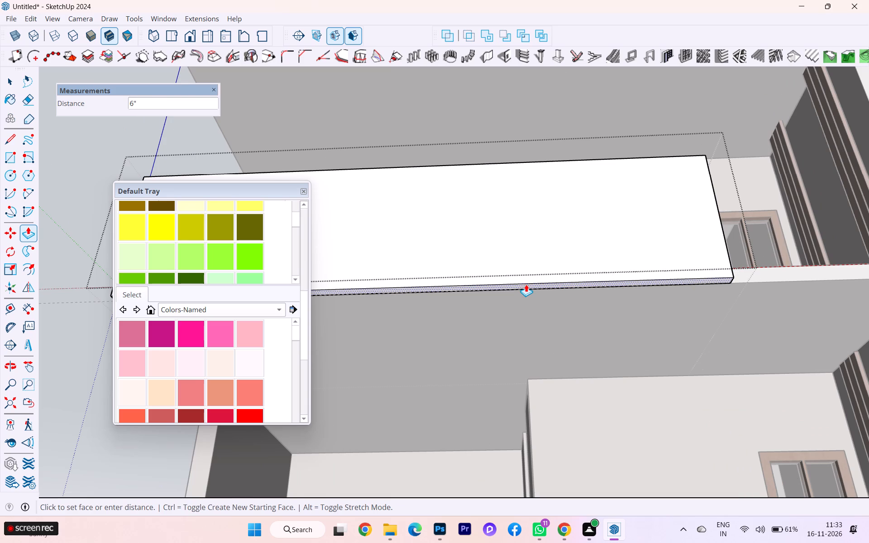
left_click(526, 284)
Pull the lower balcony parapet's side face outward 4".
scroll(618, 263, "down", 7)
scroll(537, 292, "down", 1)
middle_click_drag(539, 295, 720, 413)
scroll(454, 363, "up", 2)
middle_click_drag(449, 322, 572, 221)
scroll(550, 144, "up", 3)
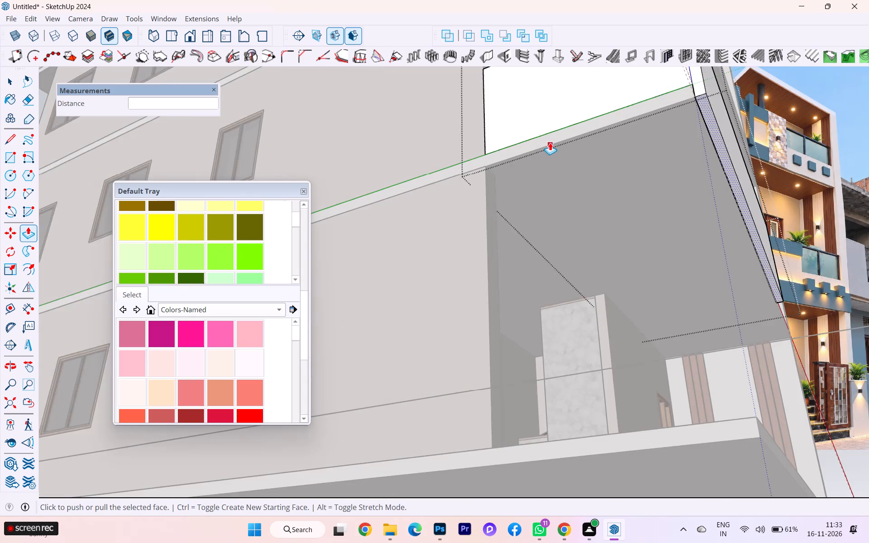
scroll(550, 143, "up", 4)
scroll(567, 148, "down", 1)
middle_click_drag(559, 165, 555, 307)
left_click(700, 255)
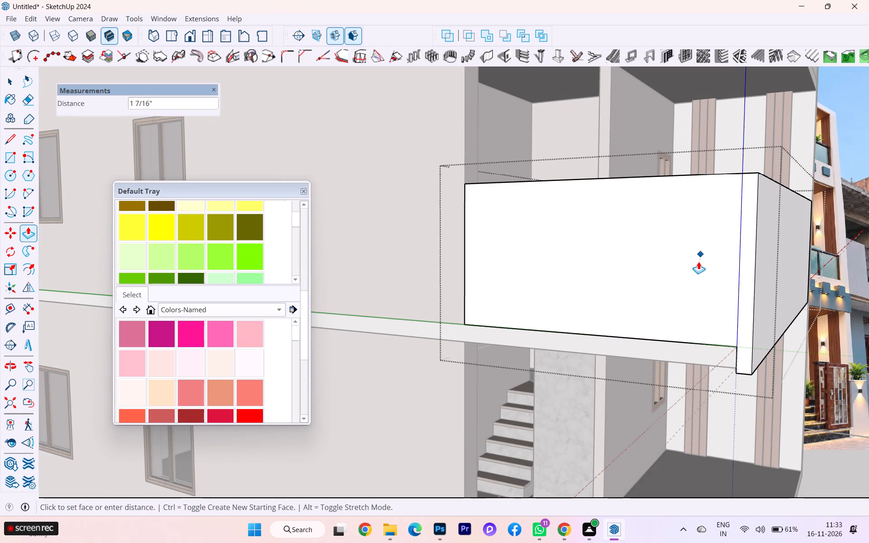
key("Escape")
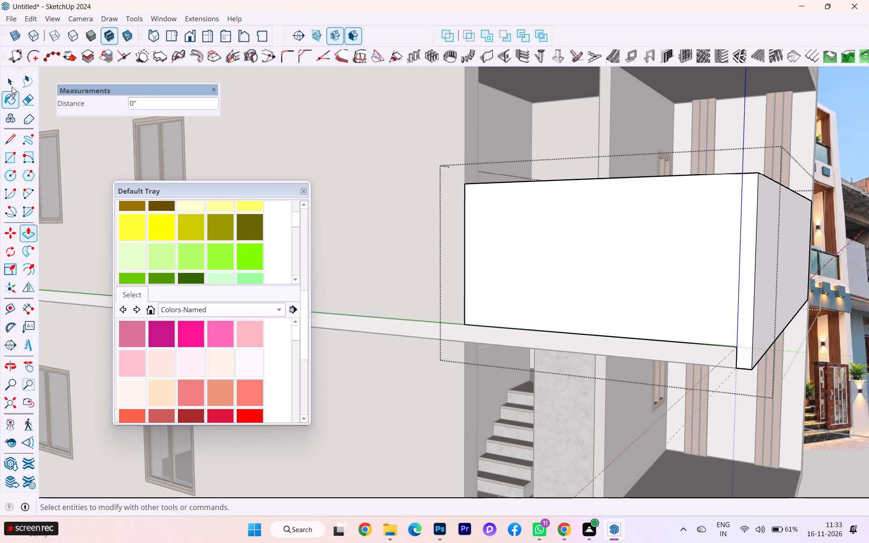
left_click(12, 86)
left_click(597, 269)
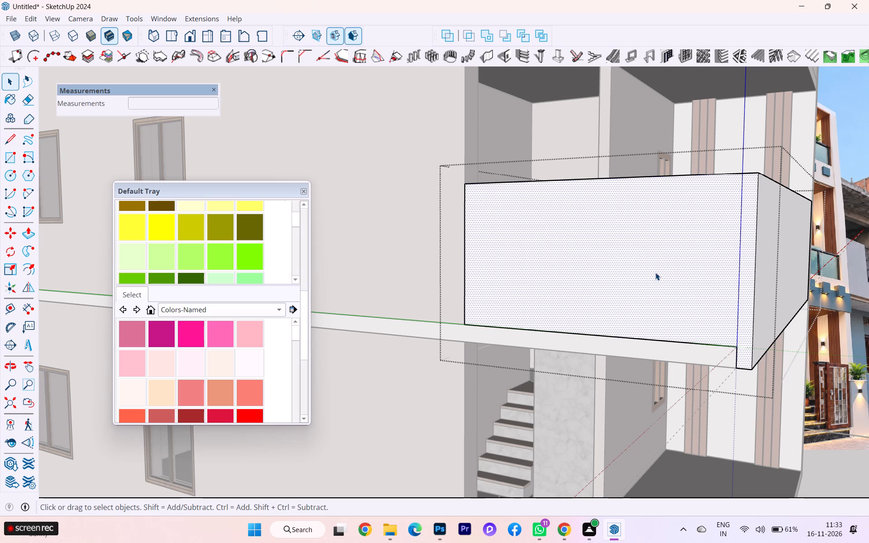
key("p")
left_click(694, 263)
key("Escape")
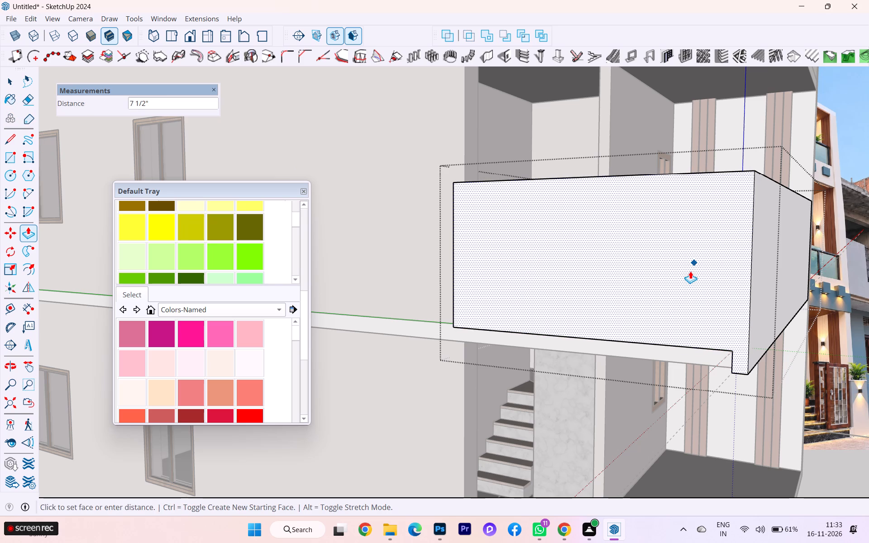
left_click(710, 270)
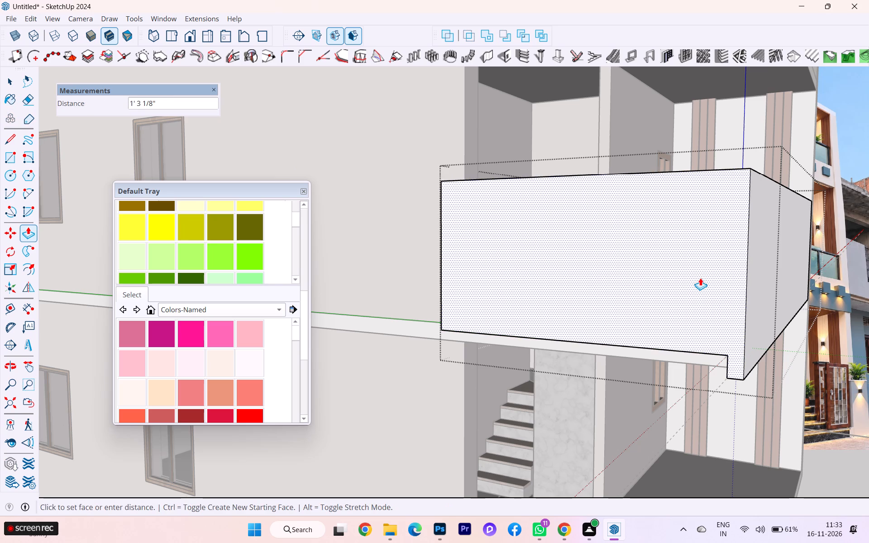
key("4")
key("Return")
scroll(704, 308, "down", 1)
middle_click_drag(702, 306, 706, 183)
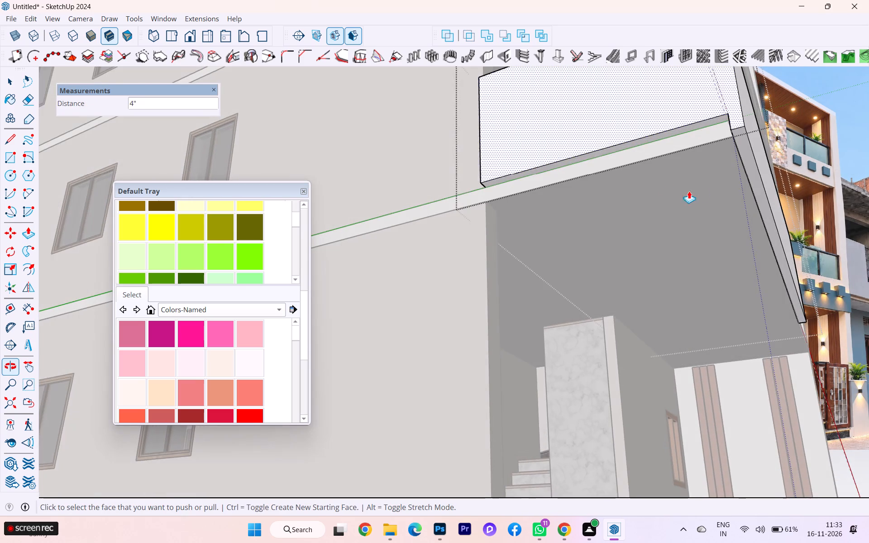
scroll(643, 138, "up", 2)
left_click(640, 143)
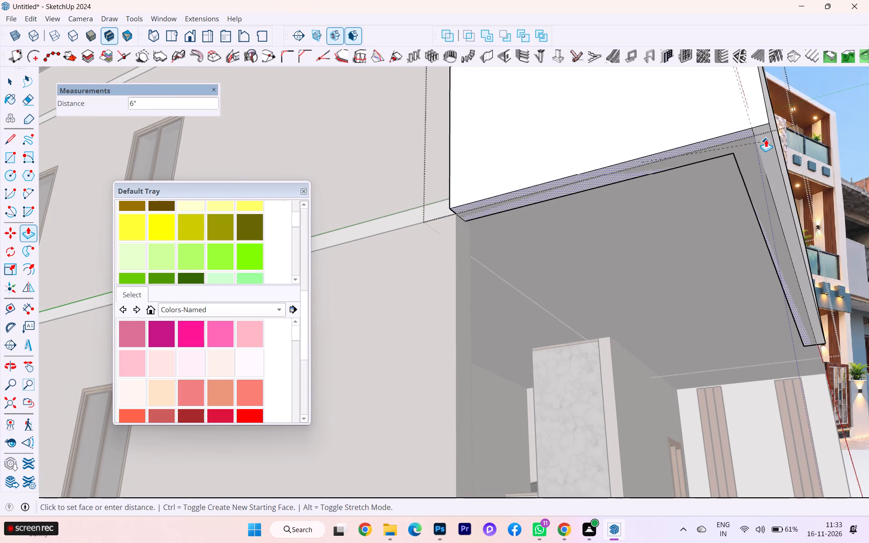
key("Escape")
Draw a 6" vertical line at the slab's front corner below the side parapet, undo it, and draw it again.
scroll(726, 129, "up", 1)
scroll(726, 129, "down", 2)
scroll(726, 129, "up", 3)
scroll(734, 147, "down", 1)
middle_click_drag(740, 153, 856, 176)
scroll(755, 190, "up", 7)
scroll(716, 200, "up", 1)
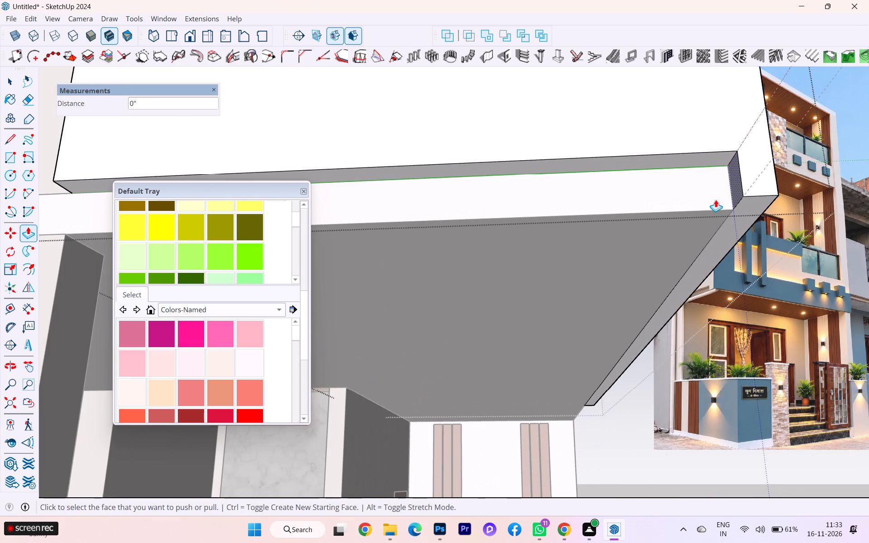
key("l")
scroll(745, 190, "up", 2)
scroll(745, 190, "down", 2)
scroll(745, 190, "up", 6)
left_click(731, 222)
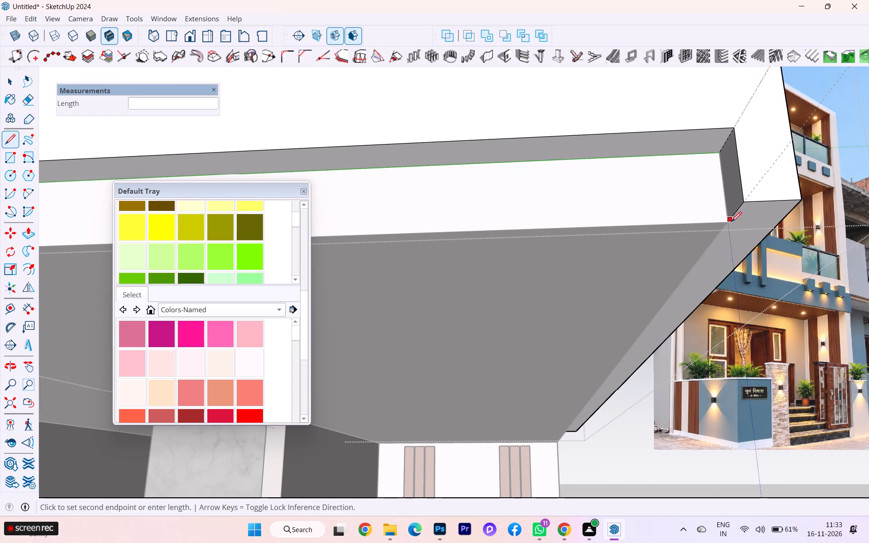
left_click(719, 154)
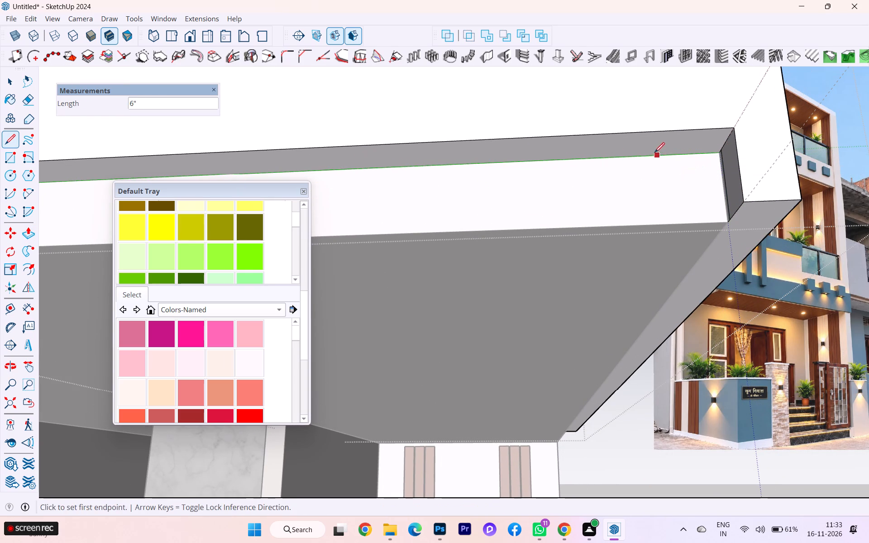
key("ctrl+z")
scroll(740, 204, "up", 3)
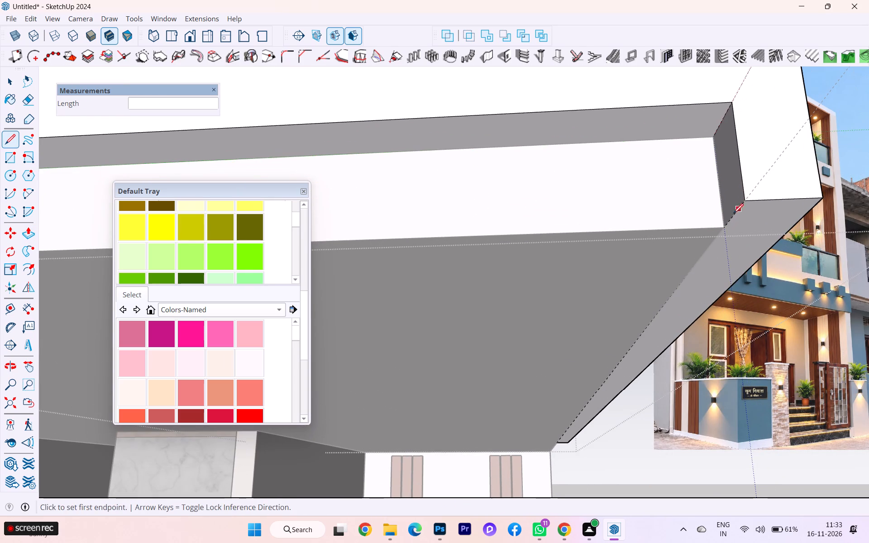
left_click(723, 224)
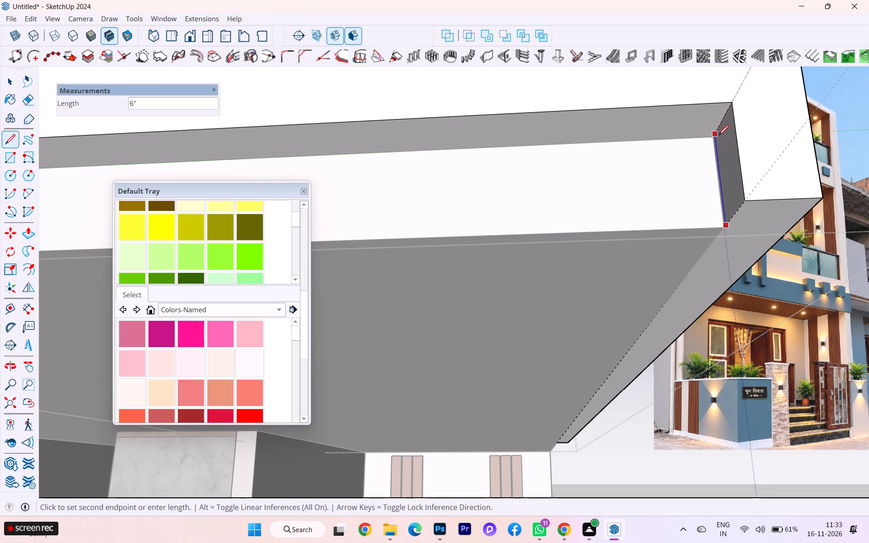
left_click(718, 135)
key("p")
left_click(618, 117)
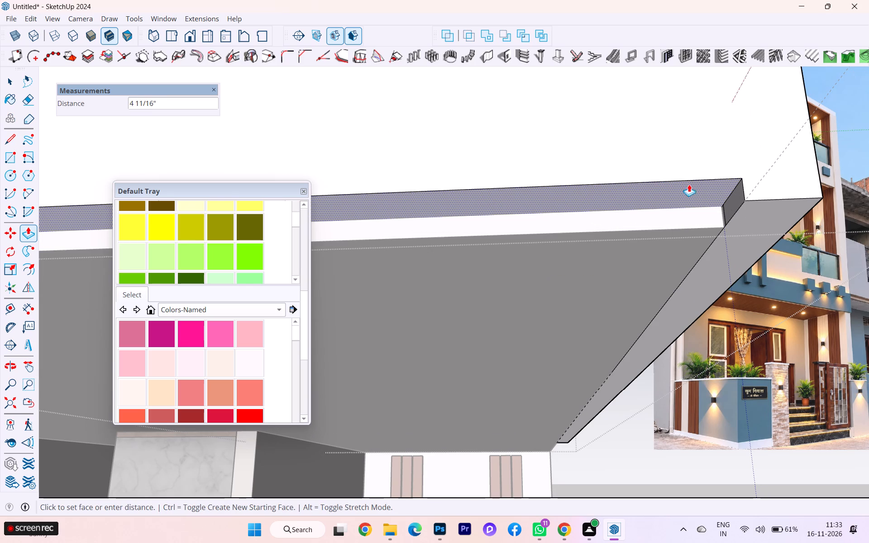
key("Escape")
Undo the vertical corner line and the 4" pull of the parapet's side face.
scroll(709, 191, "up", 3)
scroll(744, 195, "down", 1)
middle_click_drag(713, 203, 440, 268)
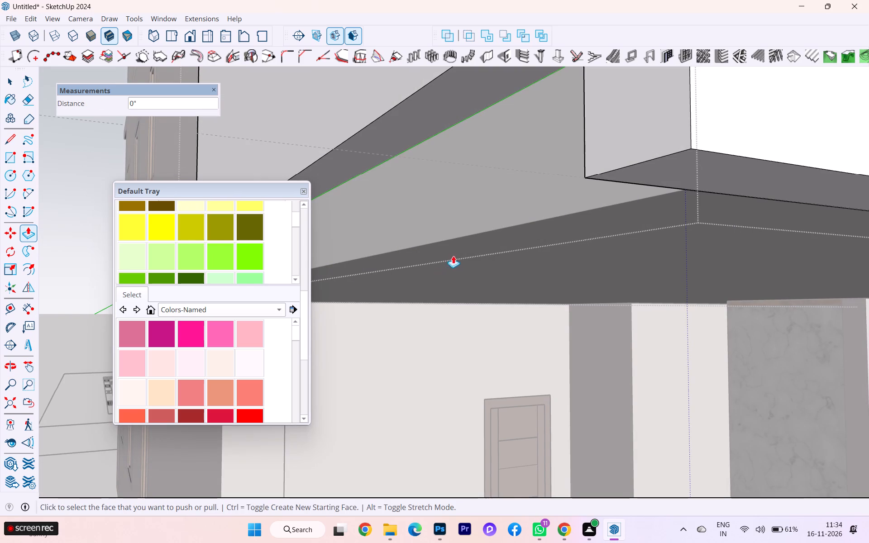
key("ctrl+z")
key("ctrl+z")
Pull the lower balcony parapet's side face outward 4" beyond the slab's side edge.
scroll(500, 251, "down", 1)
middle_click_drag(502, 253, 699, 326)
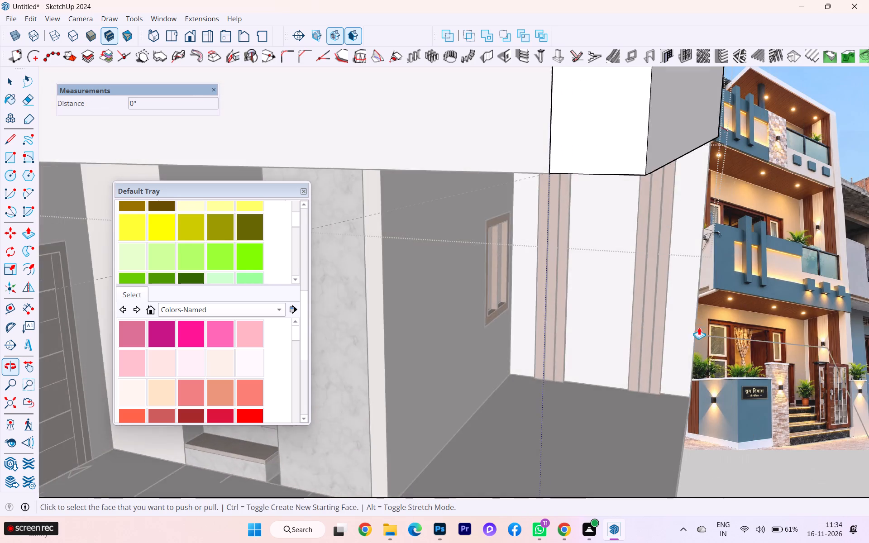
scroll(660, 282, "down", 1)
scroll(653, 280, "up", 5)
scroll(649, 278, "down", 7)
scroll(634, 273, "up", 1)
scroll(622, 270, "down", 3)
scroll(623, 216, "up", 1)
scroll(623, 215, "down", 1)
scroll(625, 213, "up", 3)
scroll(607, 285, "up", 2)
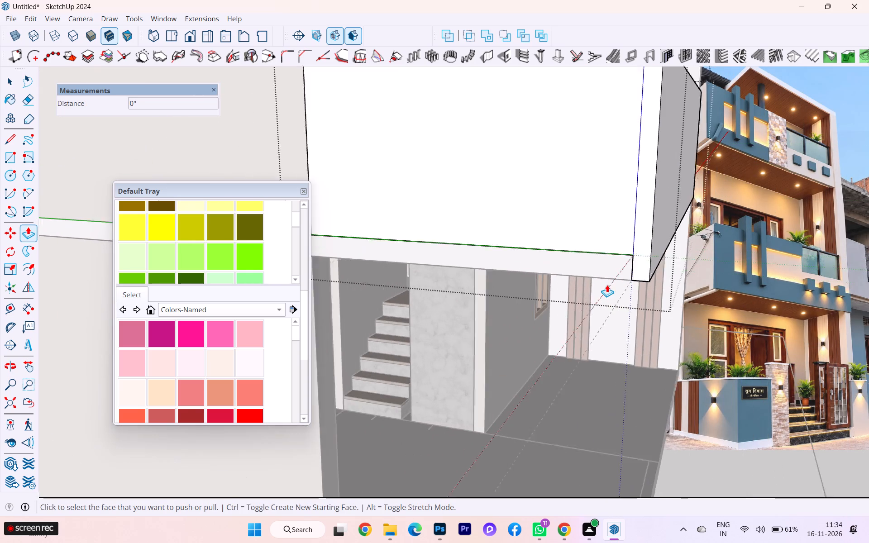
scroll(607, 285, "up", 2)
scroll(637, 289, "down", 1)
scroll(638, 289, "up", 2)
scroll(659, 291, "down", 2)
middle_click_drag(658, 291, 558, 317)
scroll(580, 294, "down", 4)
scroll(432, 249, "down", 3)
scroll(432, 249, "up", 1)
scroll(432, 249, "down", 1)
scroll(432, 251, "up", 6)
scroll(432, 252, "down", 5)
middle_click_drag(433, 255, 560, 257)
scroll(619, 257, "up", 3)
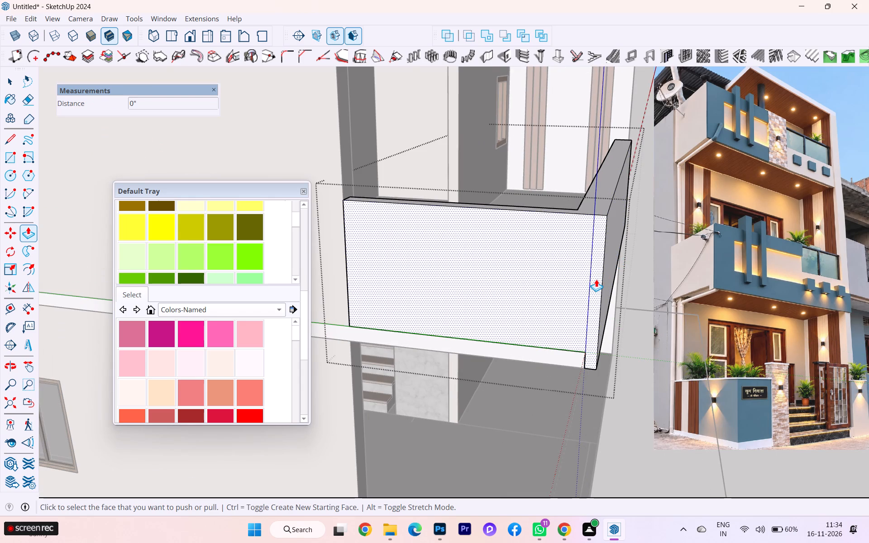
left_click(596, 279)
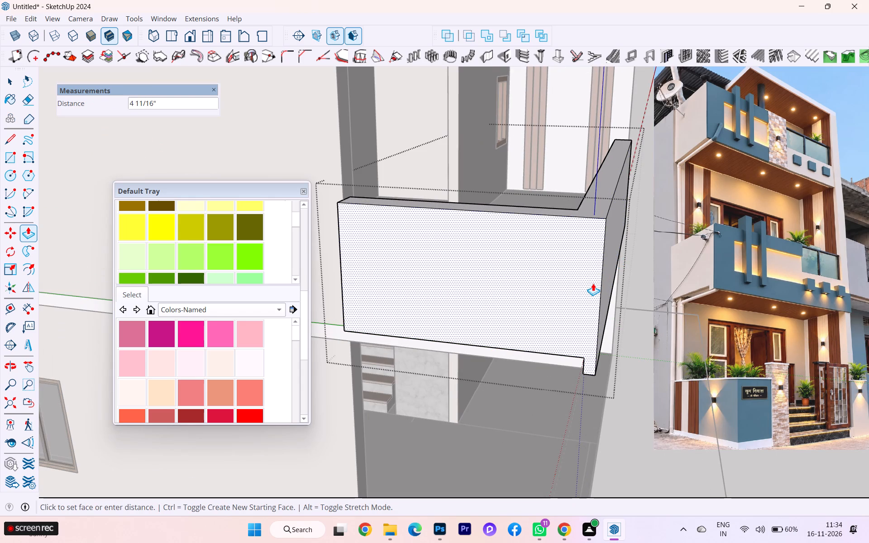
key("4")
key("Return")
Examine the lower balcony parapet from above and its underside at the slab's front corner.
middle_click_drag(552, 313, 512, 439)
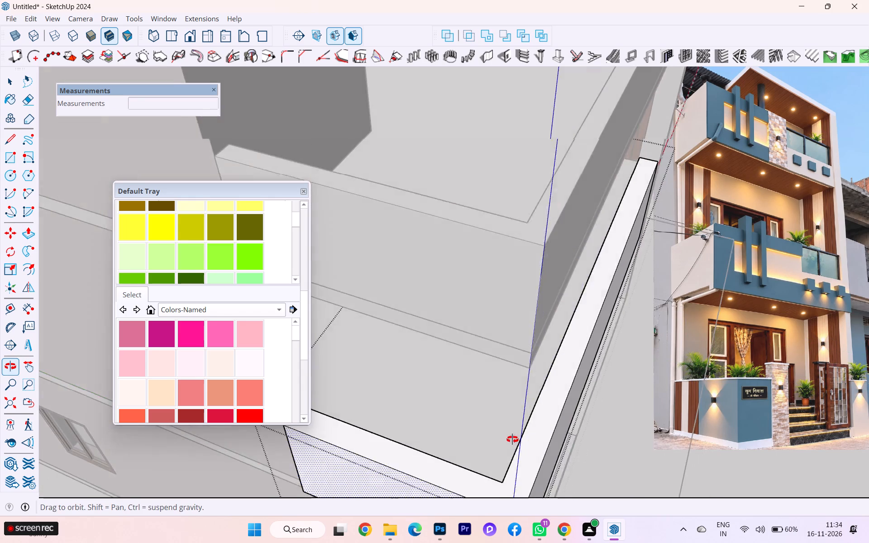
middle_click_drag(512, 439, 506, 428)
scroll(488, 353, "down", 7)
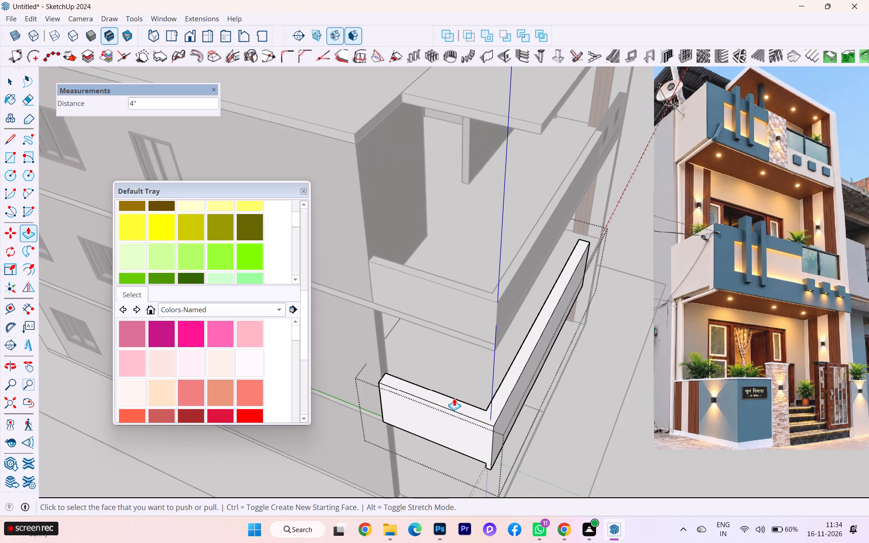
middle_click_drag(453, 395, 549, 175)
scroll(568, 100, "up", 6)
scroll(633, 143, "down", 3)
scroll(633, 143, "up", 8)
scroll(630, 153, "down", 1)
scroll(630, 153, "up", 1)
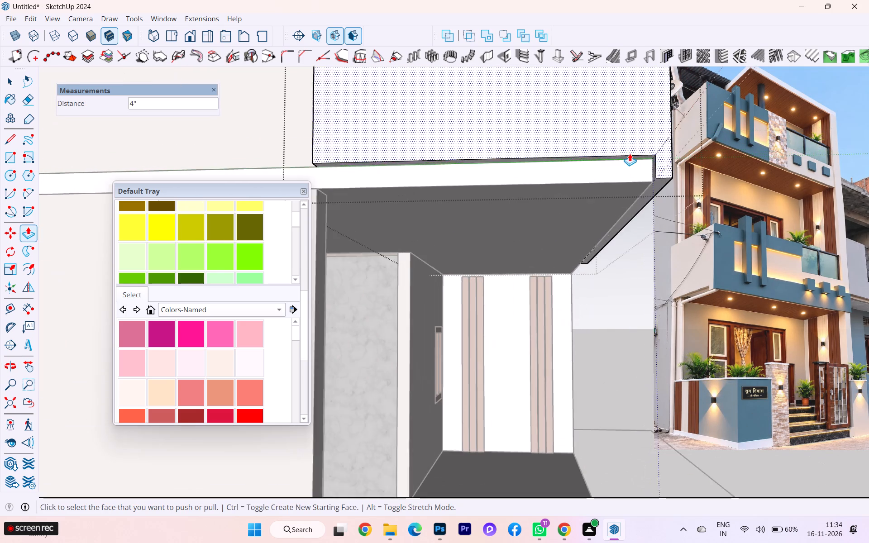
scroll(626, 158, "up", 1)
middle_click_drag(626, 158, 626, 137)
scroll(635, 113, "up", 4)
middle_click_drag(633, 136, 610, 152)
scroll(632, 138, "up", 2)
scroll(633, 138, "down", 2)
scroll(633, 138, "up", 2)
middle_click_drag(656, 134, 763, 154)
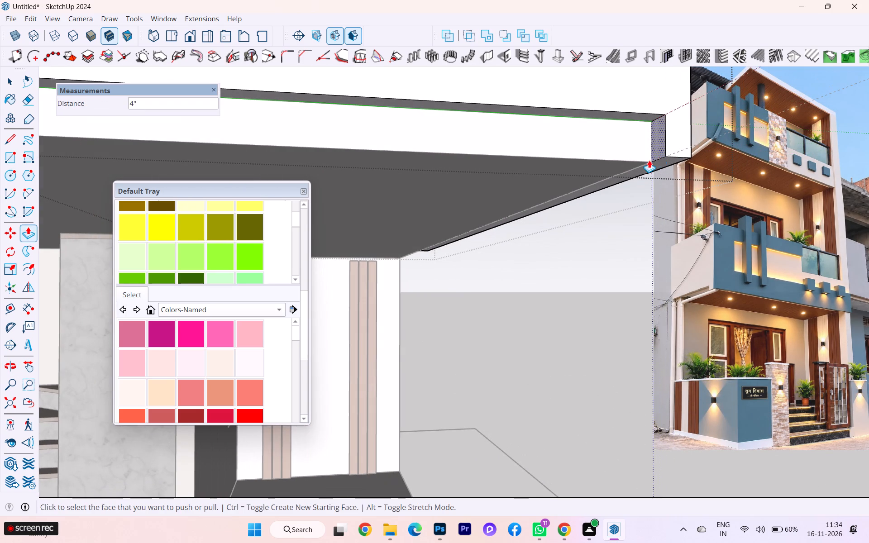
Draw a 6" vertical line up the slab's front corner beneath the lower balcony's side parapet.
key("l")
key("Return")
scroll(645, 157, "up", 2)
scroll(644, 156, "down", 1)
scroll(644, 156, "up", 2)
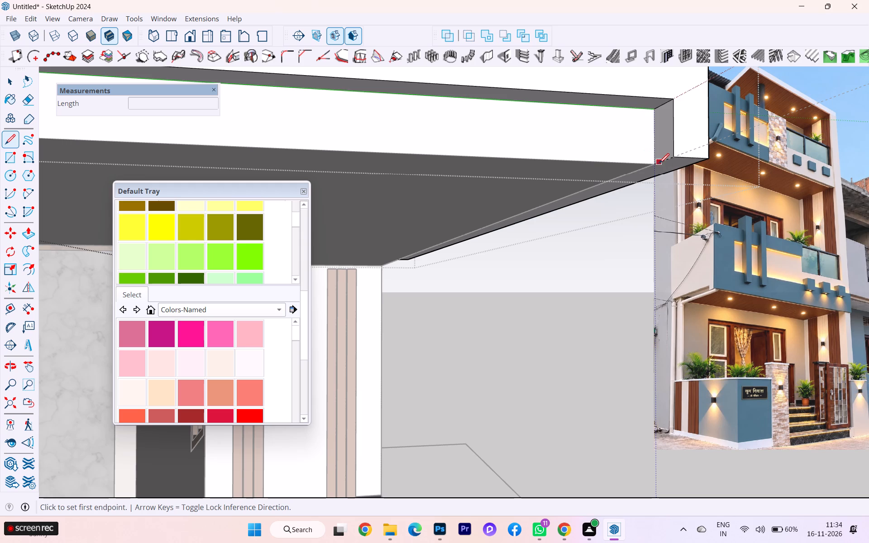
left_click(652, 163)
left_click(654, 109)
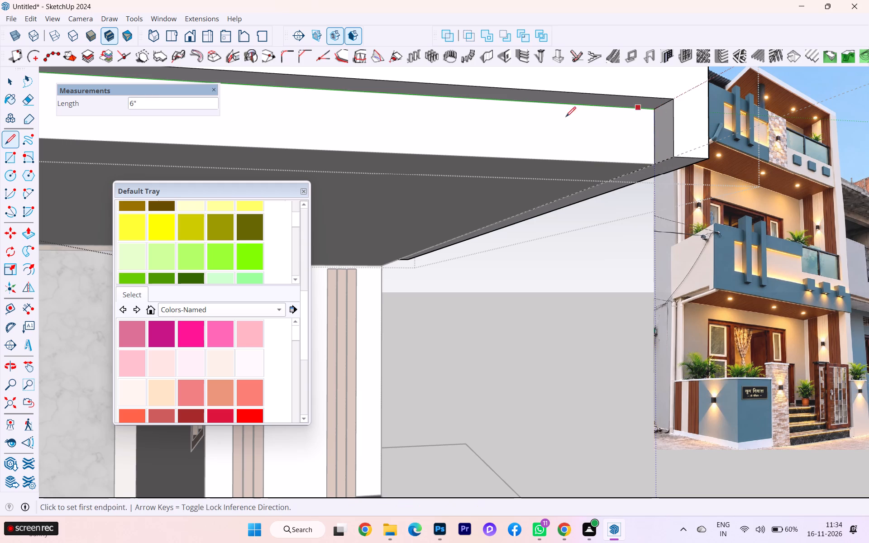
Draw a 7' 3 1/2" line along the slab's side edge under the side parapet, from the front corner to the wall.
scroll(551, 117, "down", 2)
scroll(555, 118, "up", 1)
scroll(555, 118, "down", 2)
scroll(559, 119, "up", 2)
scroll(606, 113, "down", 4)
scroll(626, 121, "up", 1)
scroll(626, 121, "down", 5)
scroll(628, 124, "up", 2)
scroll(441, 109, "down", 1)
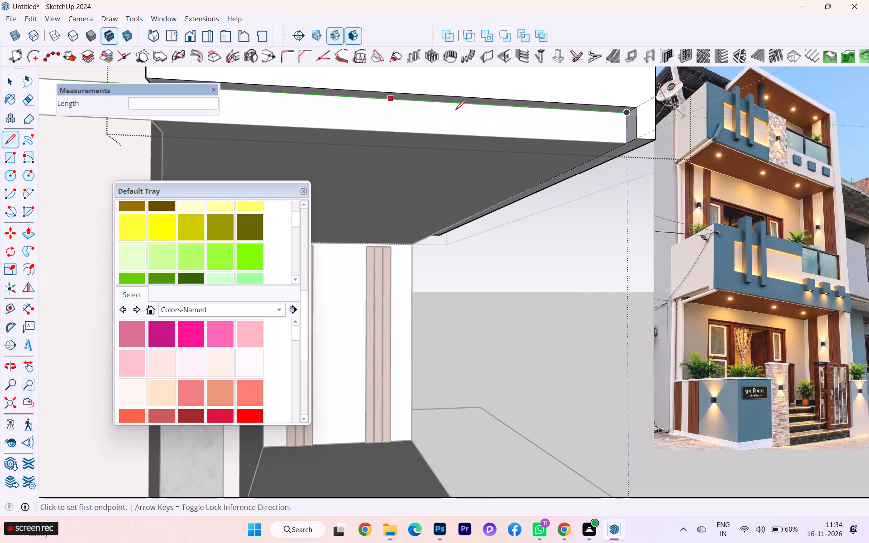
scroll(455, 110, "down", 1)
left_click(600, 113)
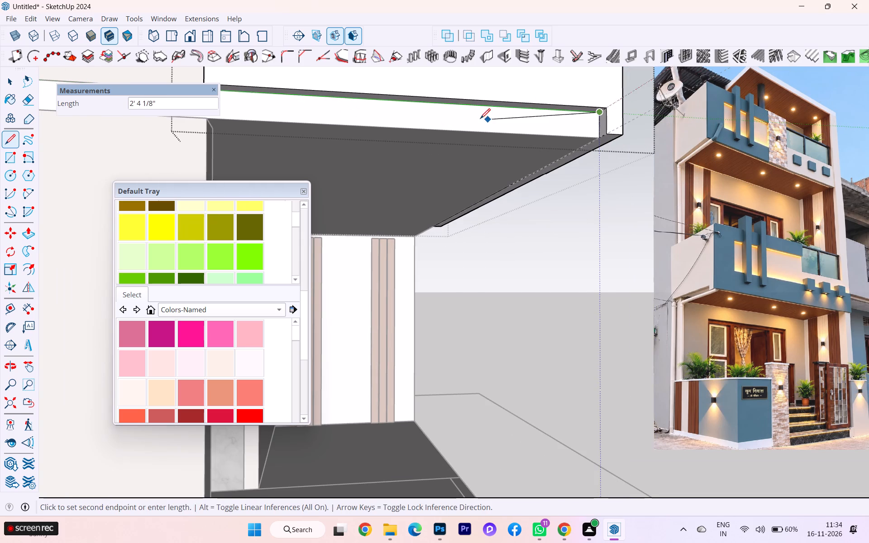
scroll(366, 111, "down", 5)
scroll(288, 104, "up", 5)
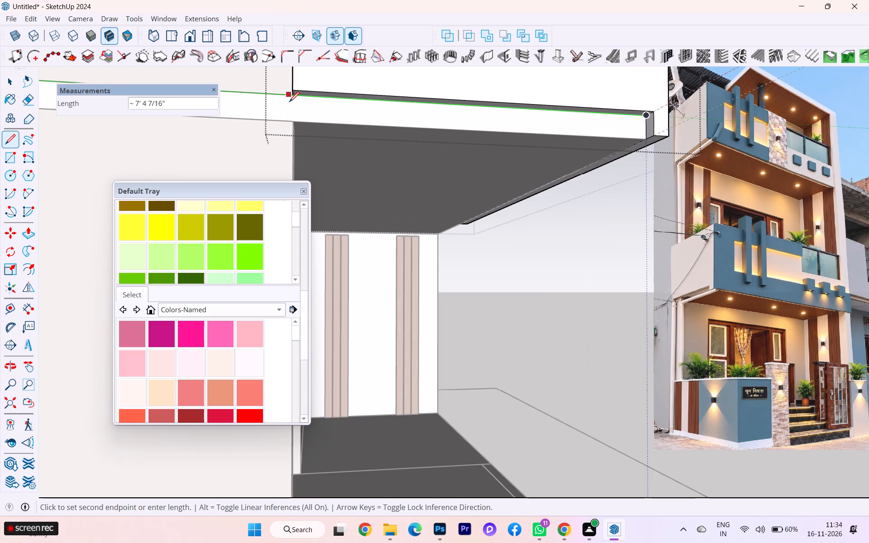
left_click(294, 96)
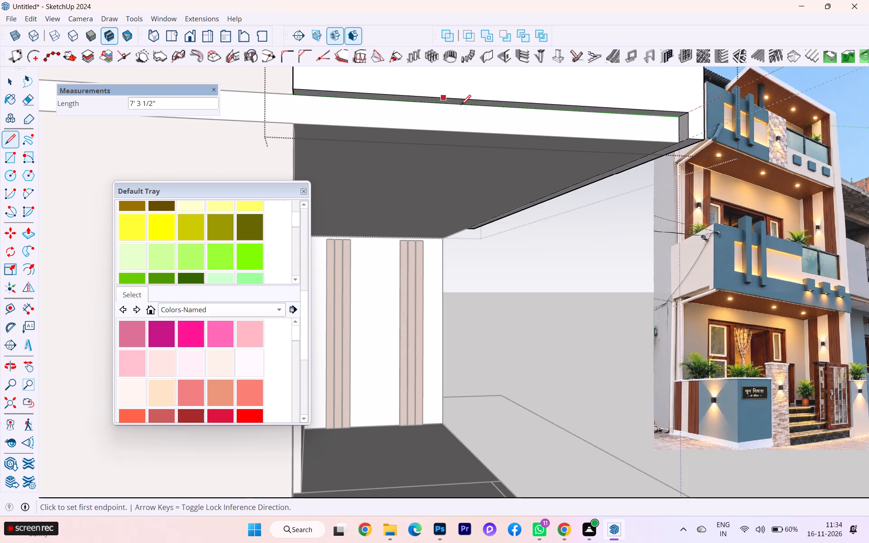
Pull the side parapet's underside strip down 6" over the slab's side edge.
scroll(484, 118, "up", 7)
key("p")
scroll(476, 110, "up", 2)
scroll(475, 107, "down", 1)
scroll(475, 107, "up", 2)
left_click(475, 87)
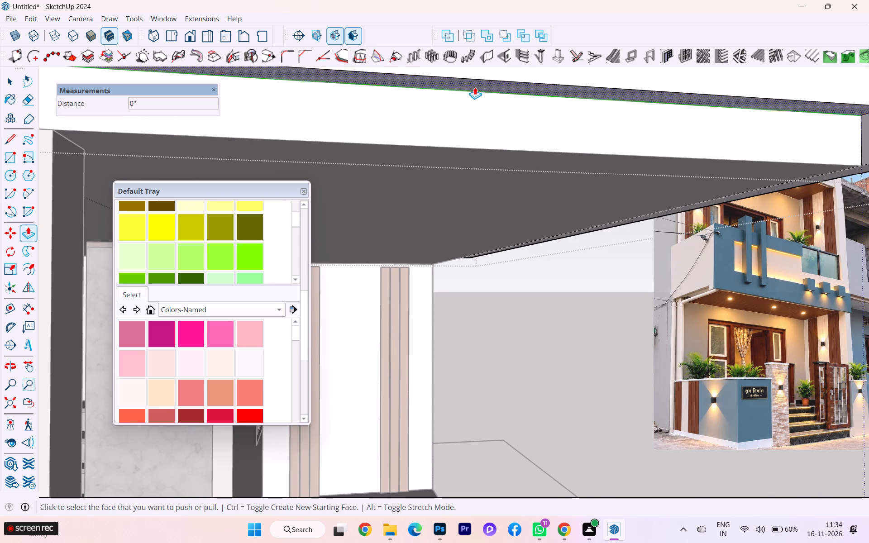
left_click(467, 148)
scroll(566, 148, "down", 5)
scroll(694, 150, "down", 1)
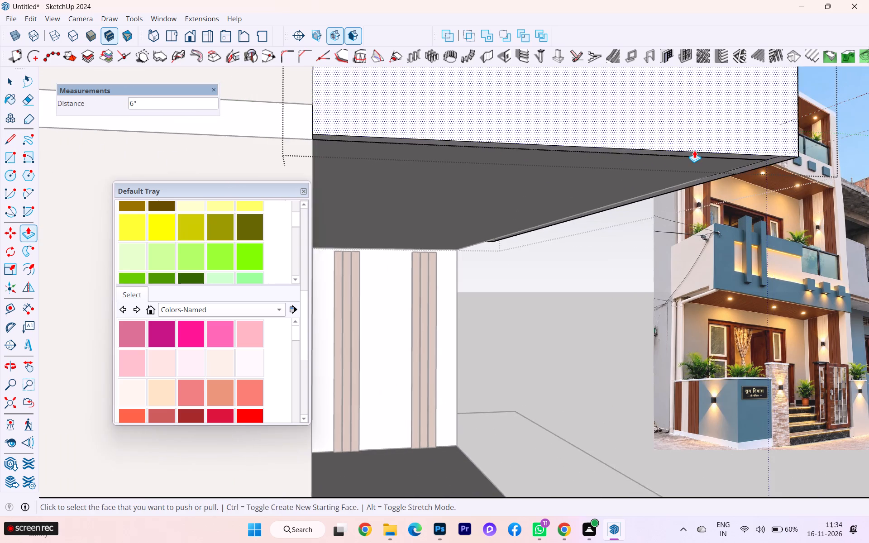
Examine the lower balcony parapet and its slab coverage from the front, above and the outer corner.
middle_click_drag(694, 150, 297, 224)
scroll(521, 190, "down", 1)
scroll(528, 191, "up", 1)
scroll(529, 191, "down", 4)
scroll(541, 204, "up", 3)
scroll(540, 204, "down", 4)
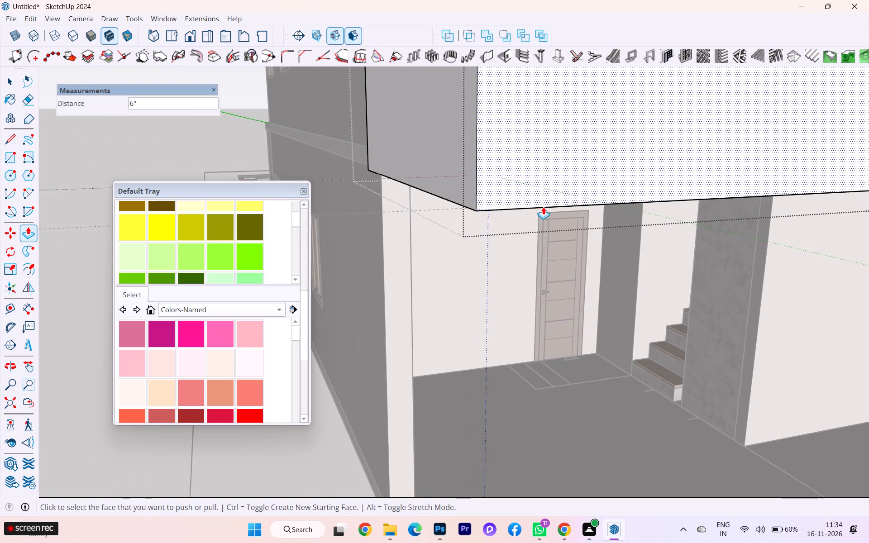
scroll(543, 207, "up", 1)
scroll(543, 207, "down", 3)
middle_click_drag(539, 206, 466, 266)
scroll(459, 224, "down", 4)
scroll(411, 229, "up", 1)
scroll(331, 232, "down", 4)
scroll(279, 236, "up", 1)
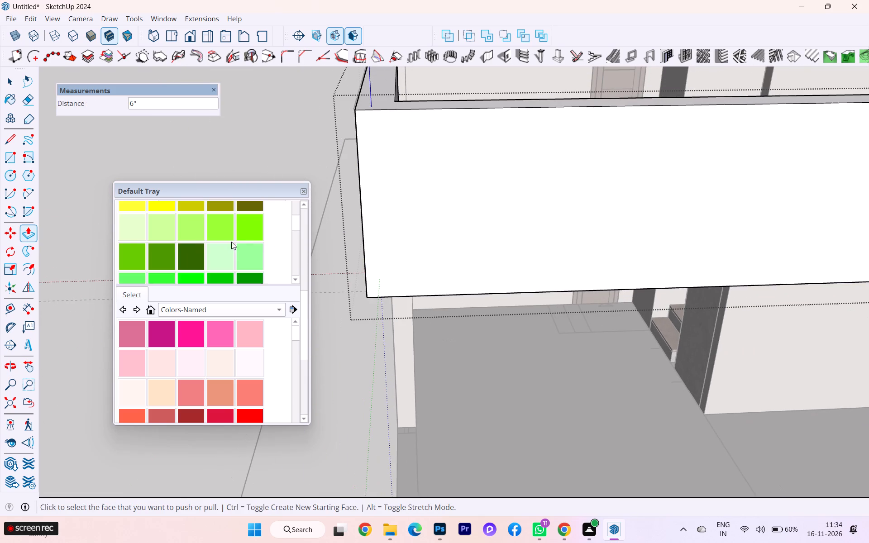
scroll(231, 242, "down", 9)
scroll(423, 229, "down", 9)
scroll(327, 214, "up", 1)
scroll(330, 215, "down", 8)
scroll(336, 215, "up", 2)
scroll(336, 215, "down", 14)
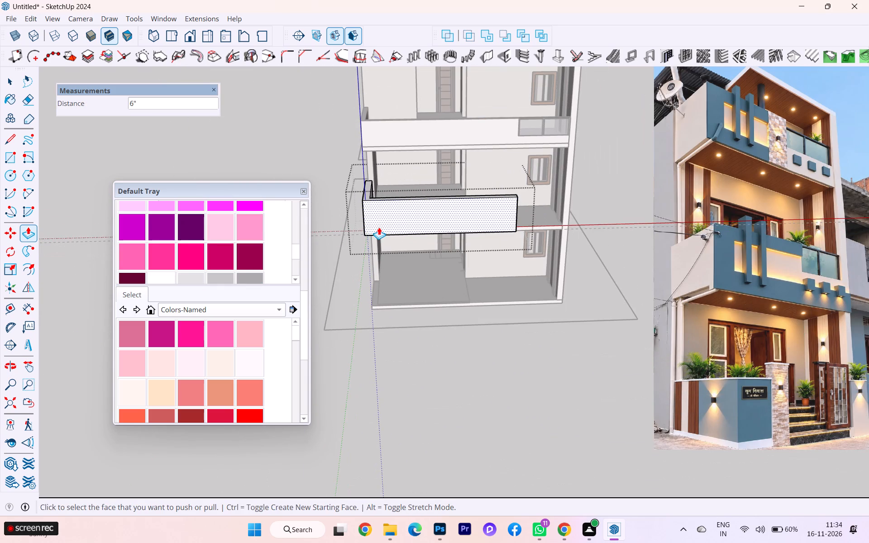
scroll(354, 248, "down", 1)
middle_click_drag(403, 238, 650, 219)
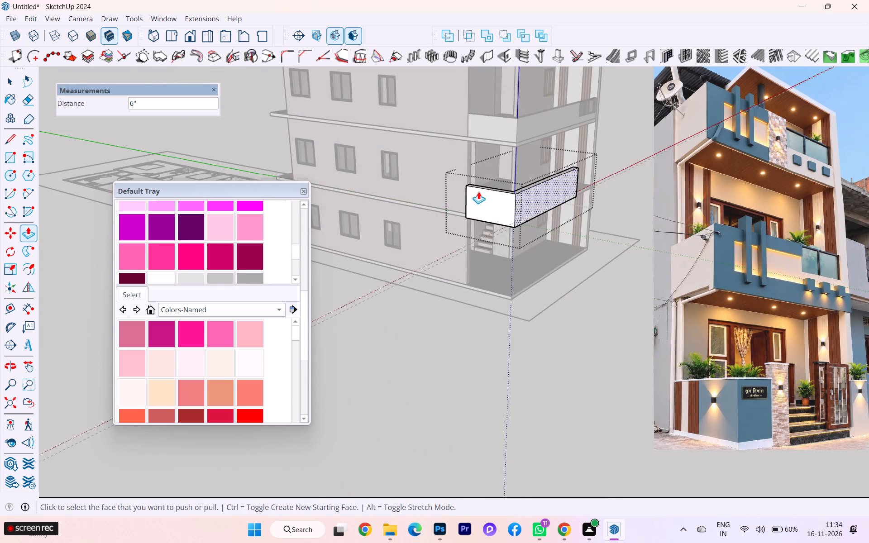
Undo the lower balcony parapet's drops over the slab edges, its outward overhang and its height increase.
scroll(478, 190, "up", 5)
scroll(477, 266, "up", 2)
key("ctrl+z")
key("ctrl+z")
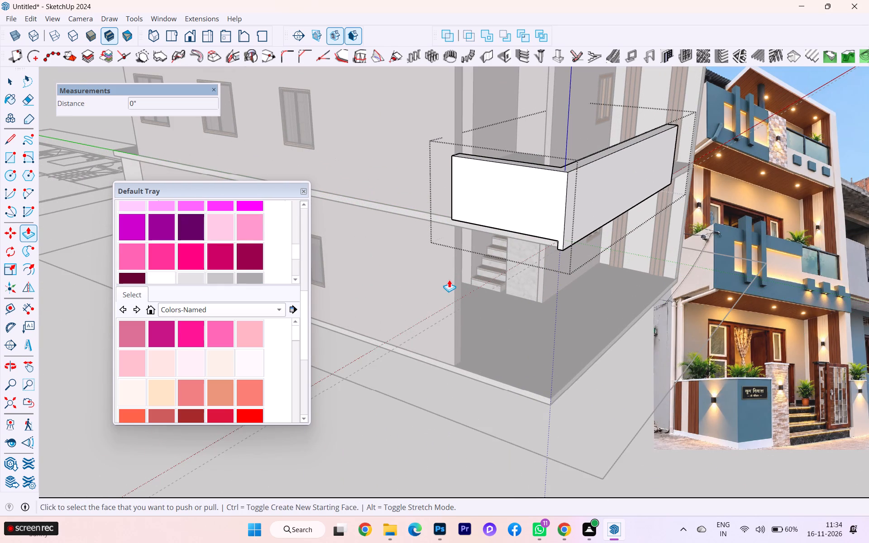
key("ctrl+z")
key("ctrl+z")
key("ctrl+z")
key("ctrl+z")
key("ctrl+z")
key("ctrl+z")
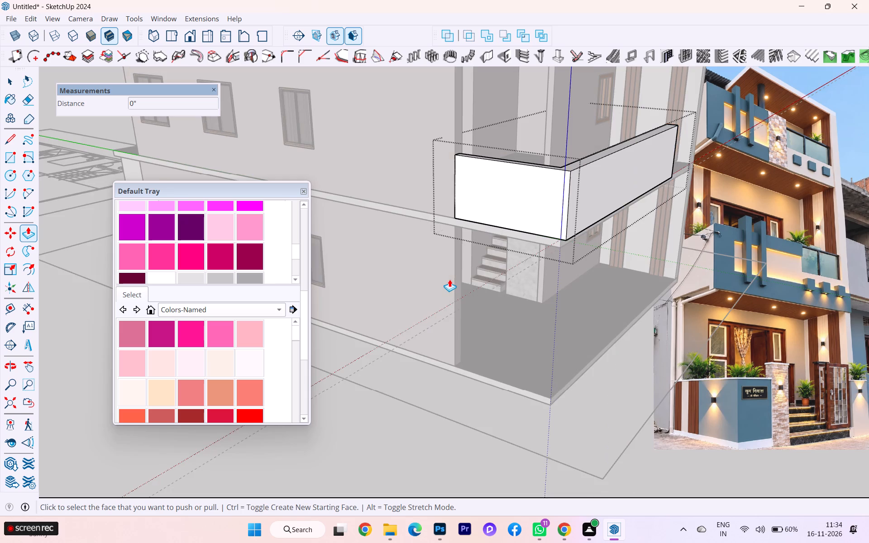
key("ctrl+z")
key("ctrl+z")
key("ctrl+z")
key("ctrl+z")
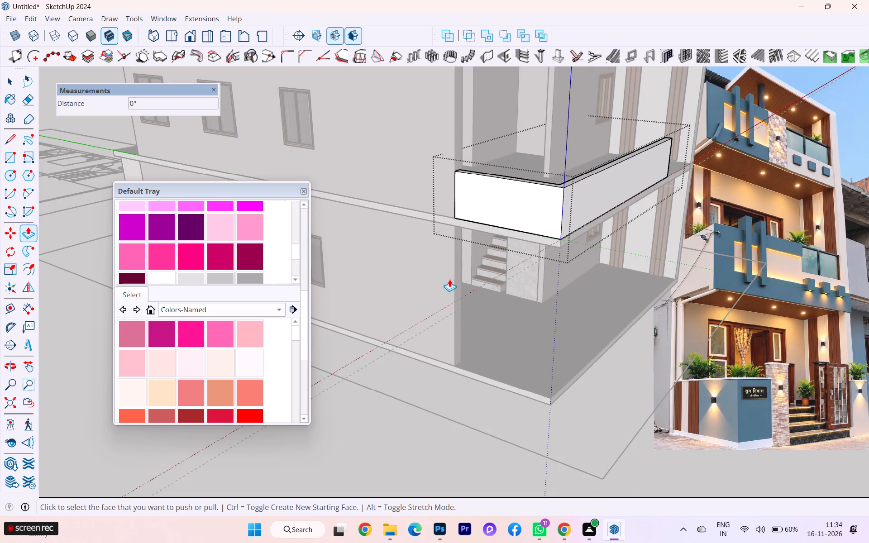
Push the outer face of the lower balcony's side parapet inward 4" from the slab edge.
scroll(539, 198, "up", 5)
scroll(540, 224, "down", 1)
scroll(540, 224, "up", 2)
scroll(525, 229, "down", 1)
scroll(525, 229, "up", 1)
scroll(525, 229, "down", 1)
scroll(525, 229, "up", 5)
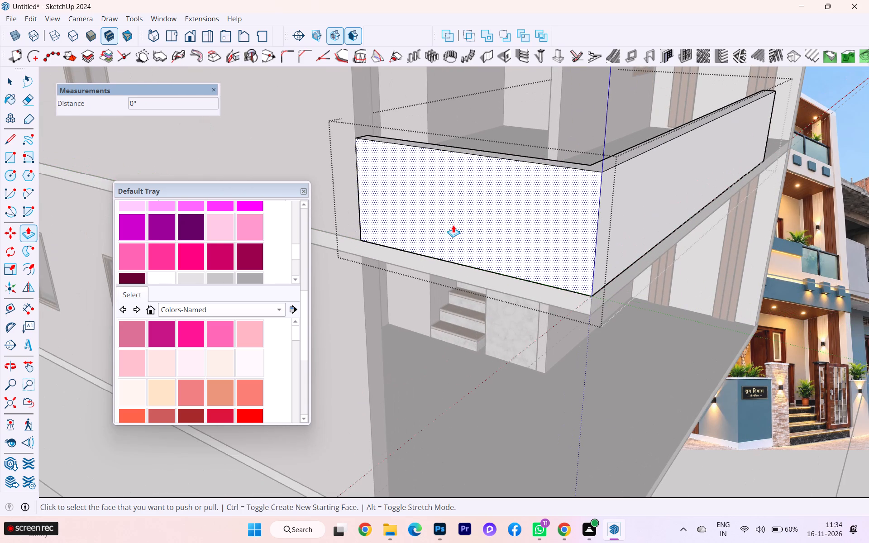
left_click(451, 227)
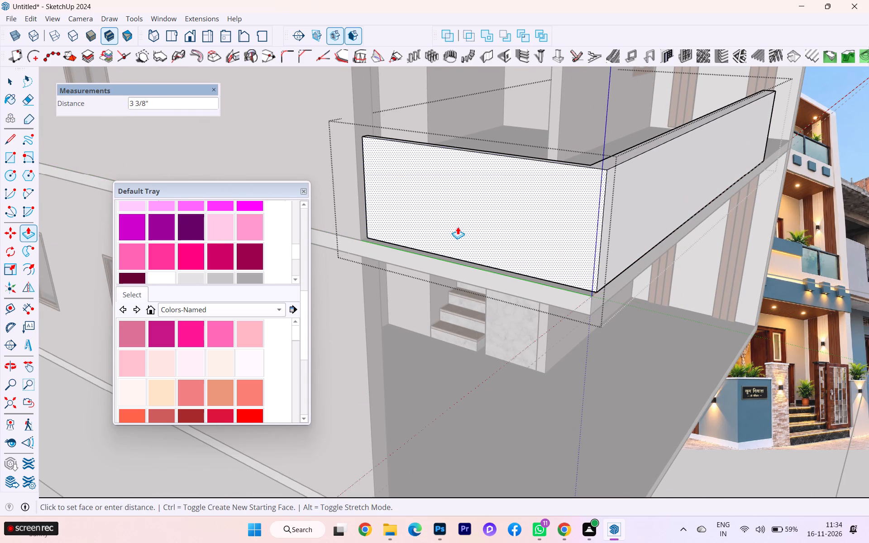
key("4")
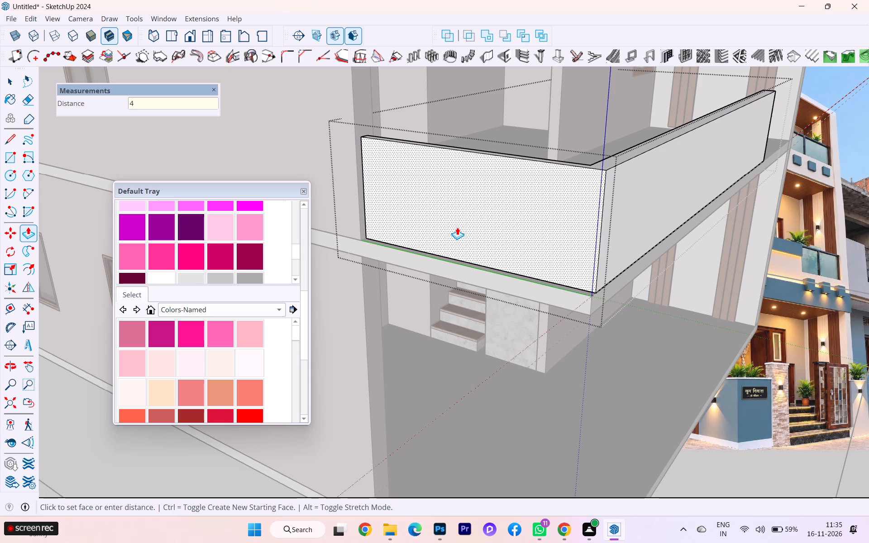
key("Return")
Pull the inner face of the lower balcony's side parapet 3" toward the balcony floor to thicken it.
scroll(434, 252, "up", 2)
scroll(552, 249, "down", 1)
middle_click_drag(544, 249, 372, 301)
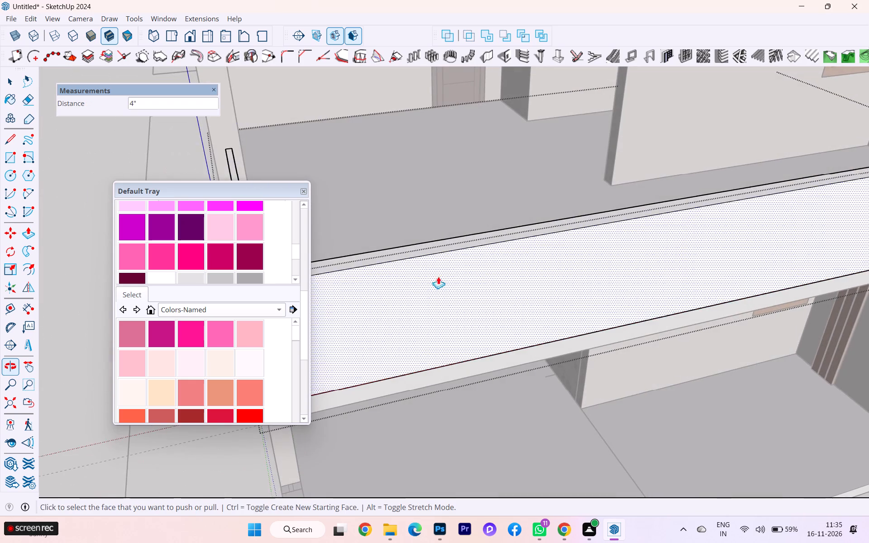
scroll(475, 258, "down", 9)
middle_click_drag(439, 287, 271, 310)
scroll(463, 209, "down", 4)
scroll(465, 209, "up", 1)
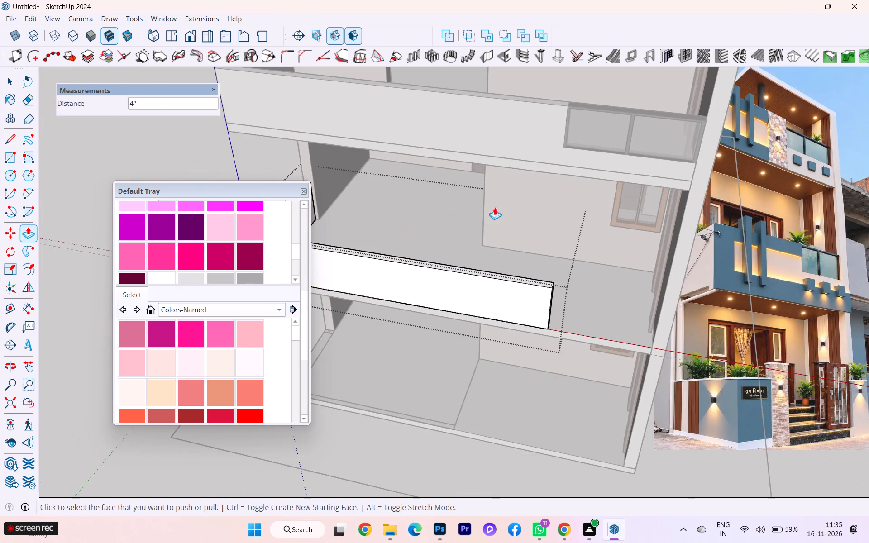
scroll(363, 196, "up", 2)
scroll(471, 191, "down", 4)
scroll(338, 208, "up", 10)
scroll(361, 200, "down", 1)
scroll(363, 200, "up", 2)
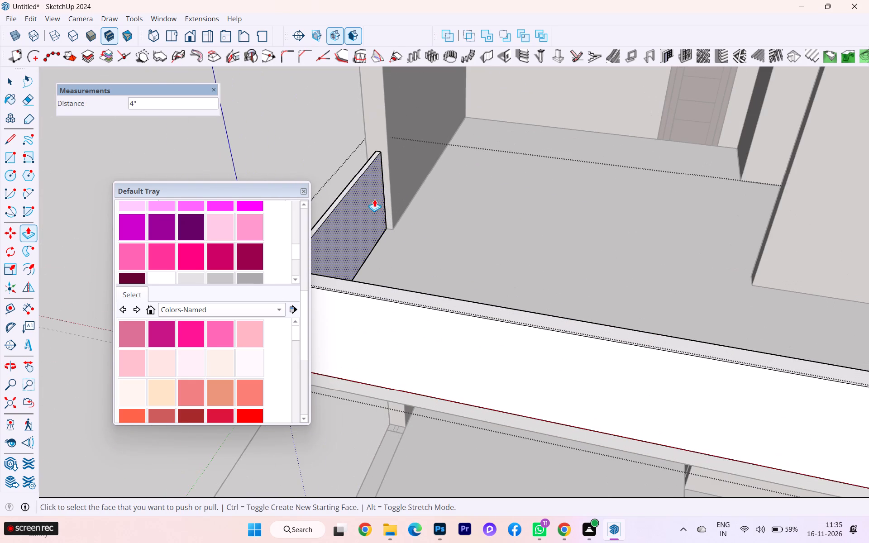
left_click(374, 199)
left_click(392, 126)
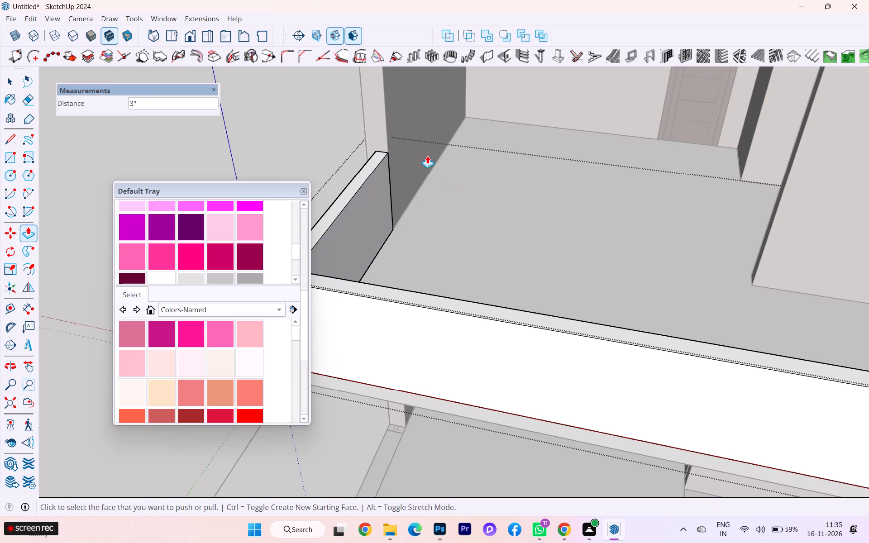
Push the outer face of the lower balcony's front parapet inward 4" from the slab edge.
scroll(480, 212, "down", 3)
scroll(425, 201, "down", 1)
middle_click_drag(434, 199, 461, 193)
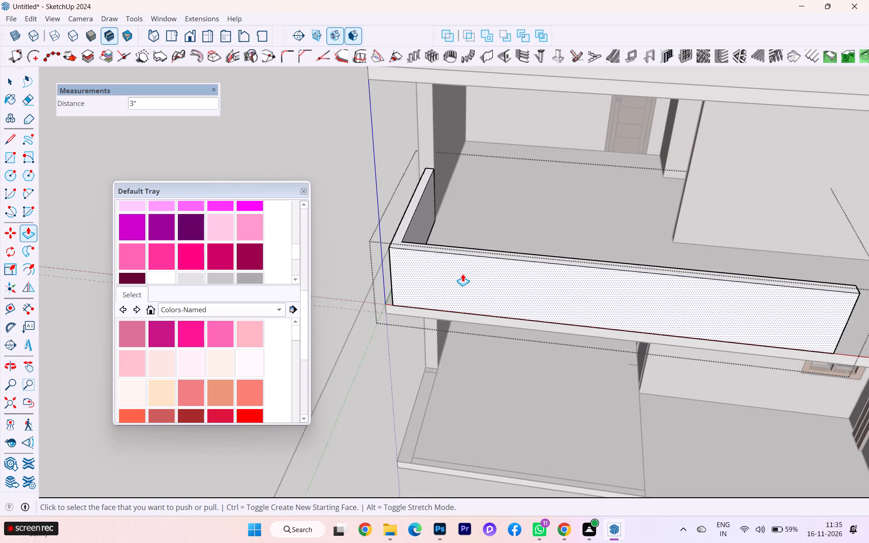
scroll(463, 274, "up", 4)
scroll(463, 274, "down", 1)
scroll(463, 274, "up", 1)
left_click(440, 291)
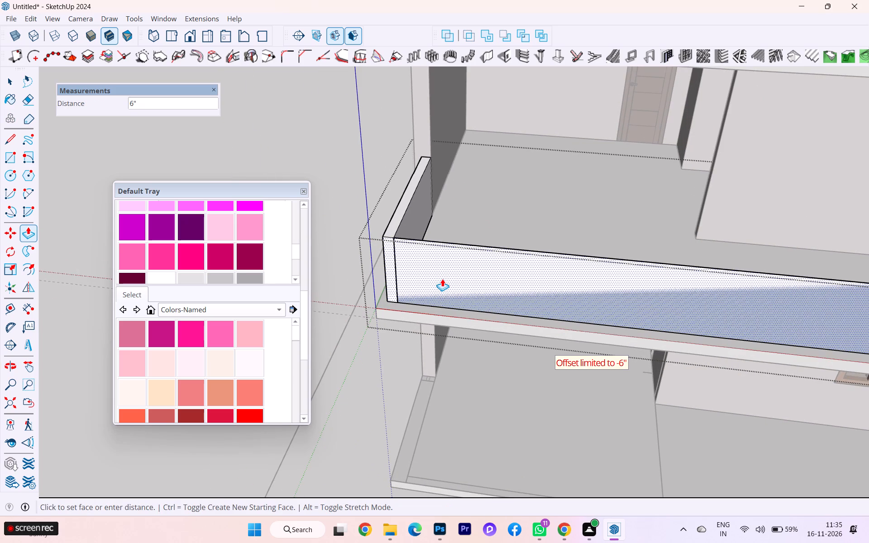
key("4")
key("Return")
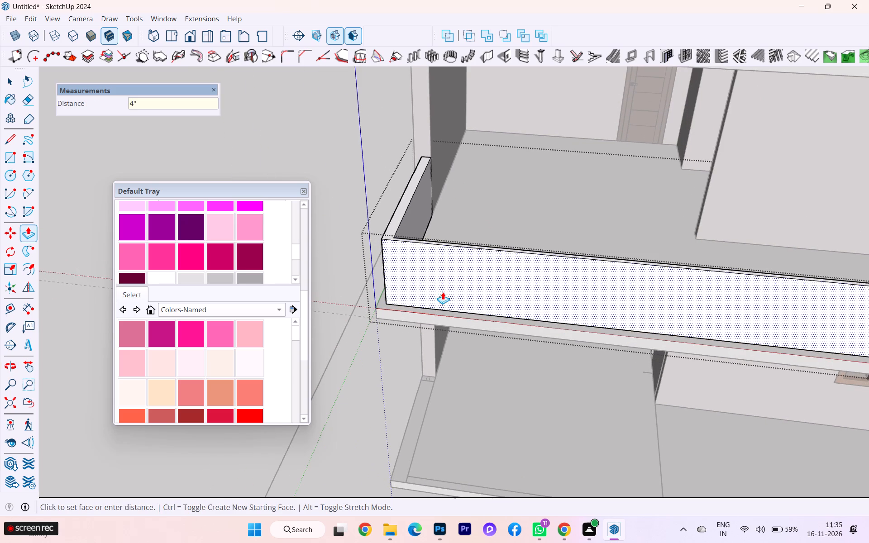
Pull the inner face of the lower balcony's front parapet 3" toward the balcony floor to thicken it.
scroll(438, 294, "down", 1)
middle_click_drag(410, 298, 706, 364)
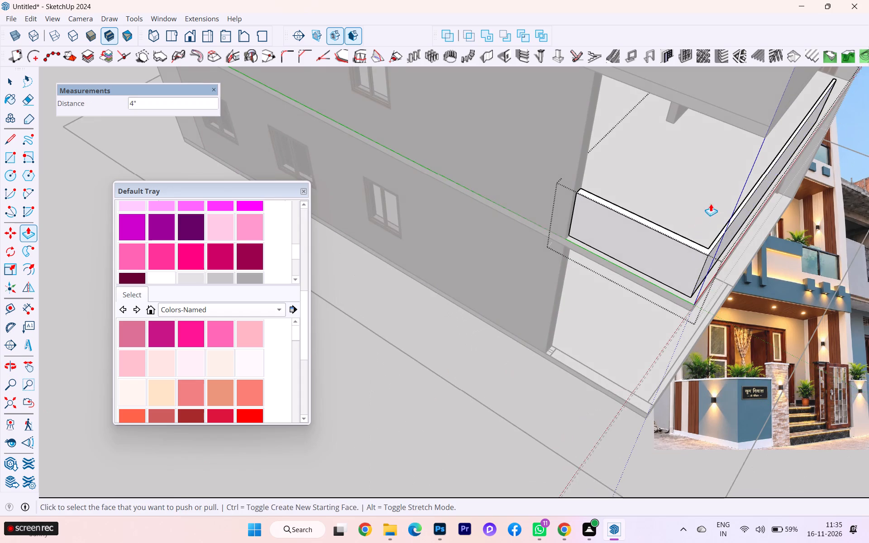
scroll(743, 183, "down", 4)
middle_click_drag(725, 219, 141, 257)
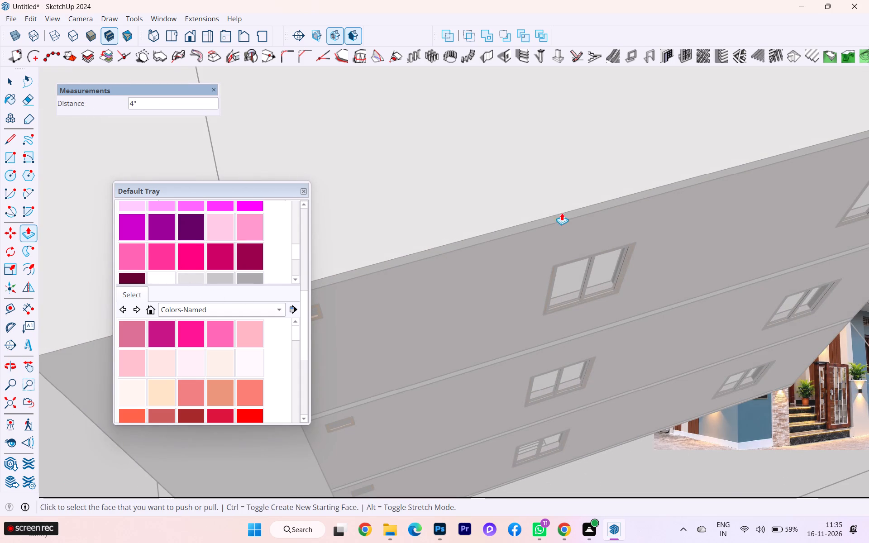
scroll(732, 211, "down", 2)
scroll(733, 212, "up", 1)
scroll(734, 212, "down", 4)
scroll(782, 233, "up", 2)
scroll(413, 284, "down", 2)
scroll(412, 284, "up", 1)
scroll(417, 286, "down", 4)
middle_click_drag(560, 266, 665, 244)
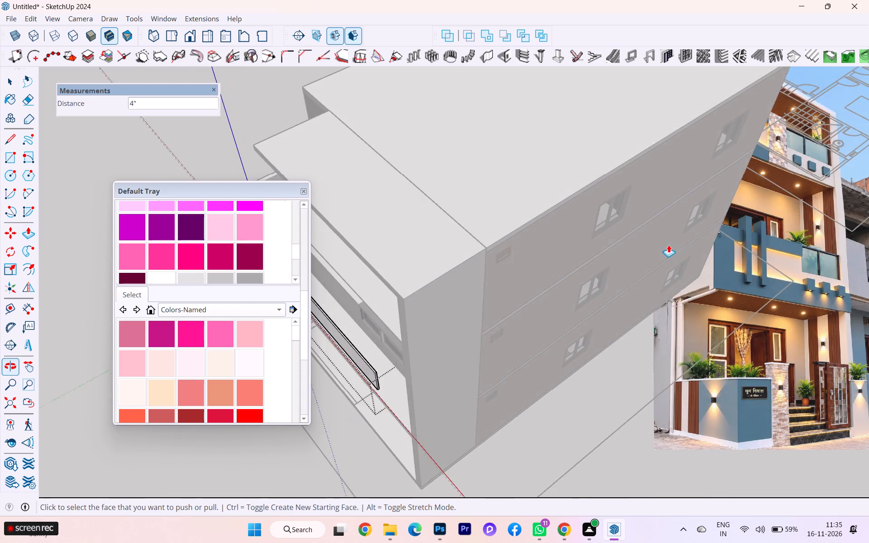
scroll(310, 331, "up", 4)
scroll(362, 343, "down", 1)
middle_click_drag(403, 341, 540, 325)
scroll(491, 338, "up", 2)
scroll(490, 339, "down", 2)
scroll(490, 339, "up", 3)
scroll(499, 329, "down", 1)
scroll(500, 329, "up", 2)
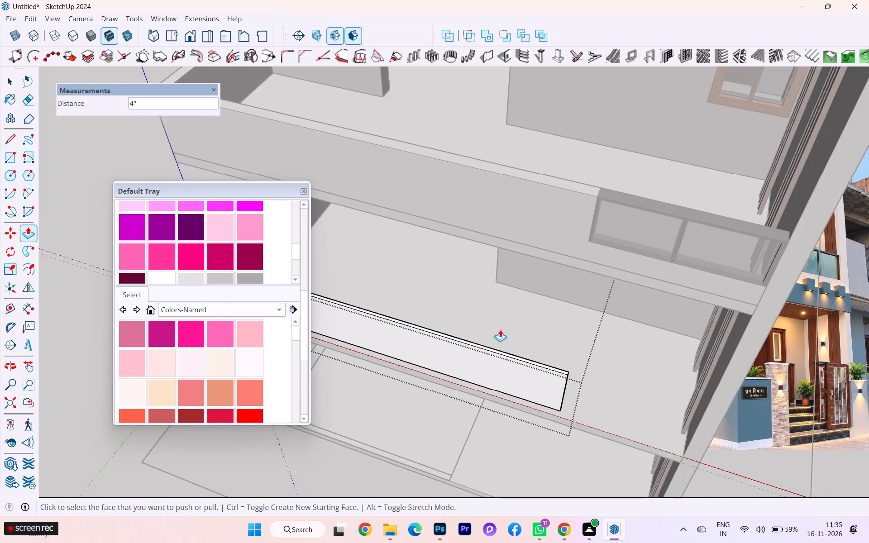
middle_click_drag(511, 329, 447, 350)
middle_click_drag(497, 338, 773, 273)
scroll(773, 273, "up", 1)
scroll(501, 336, "down", 1)
scroll(500, 337, "up", 1)
scroll(514, 333, "down", 1)
middle_click_drag(537, 328, 707, 236)
middle_click_drag(625, 268, 777, 335)
scroll(625, 268, "down", 1)
scroll(752, 229, "up", 1)
scroll(752, 229, "down", 4)
scroll(751, 228, "up", 1)
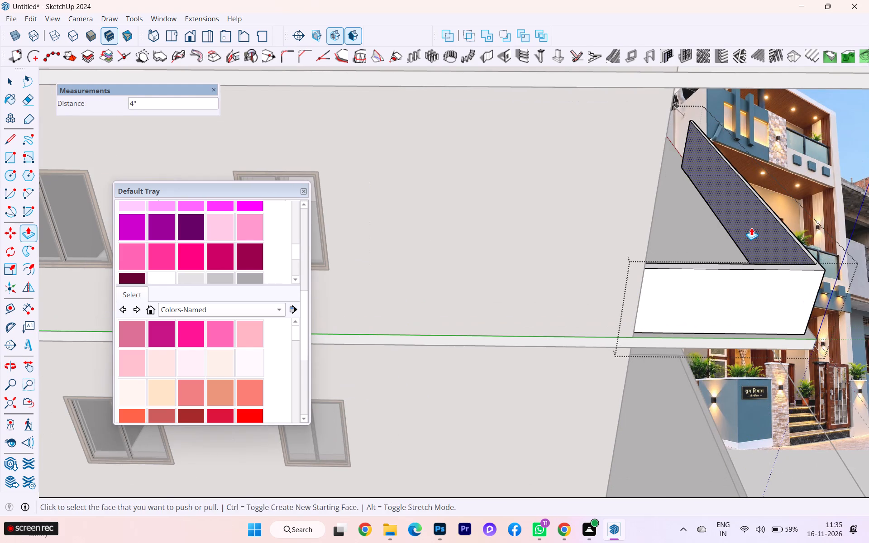
left_click(751, 228)
key("3")
key("Return")
Examine the set-back lower balcony parapet from its outer front corner against the reference photo.
middle_click_drag(779, 263, 762, 269)
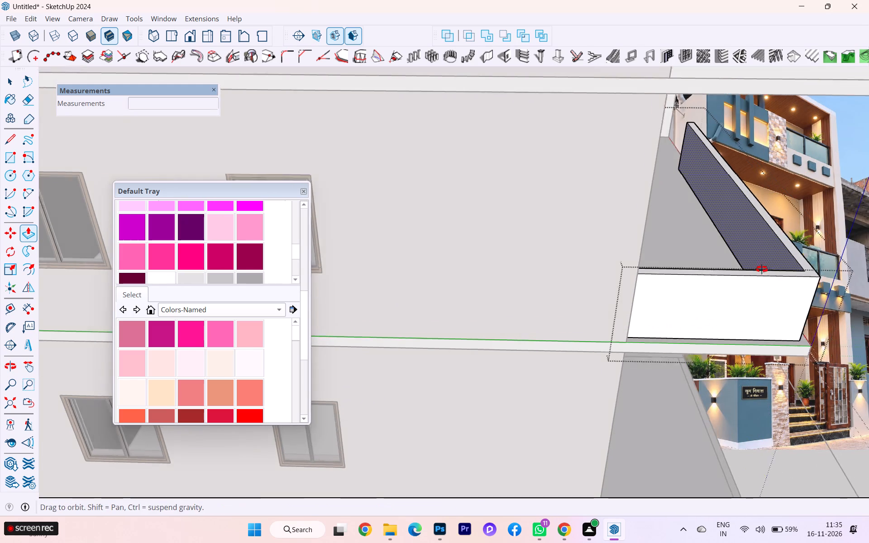
middle_click_drag(762, 269, 511, 277)
scroll(726, 241, "down", 4)
scroll(734, 240, "up", 2)
scroll(735, 240, "down", 4)
scroll(651, 281, "down", 3)
scroll(452, 360, "up", 1)
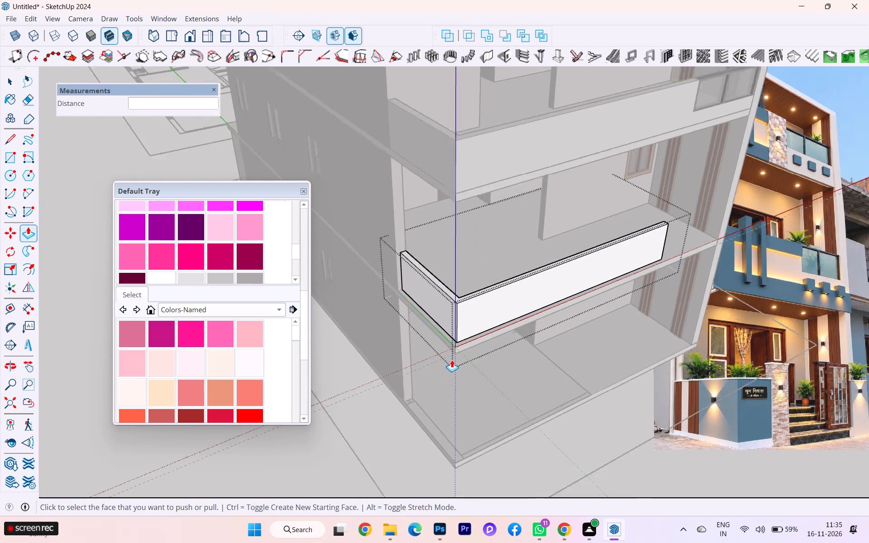
scroll(452, 360, "up", 2)
left_click(6, 86)
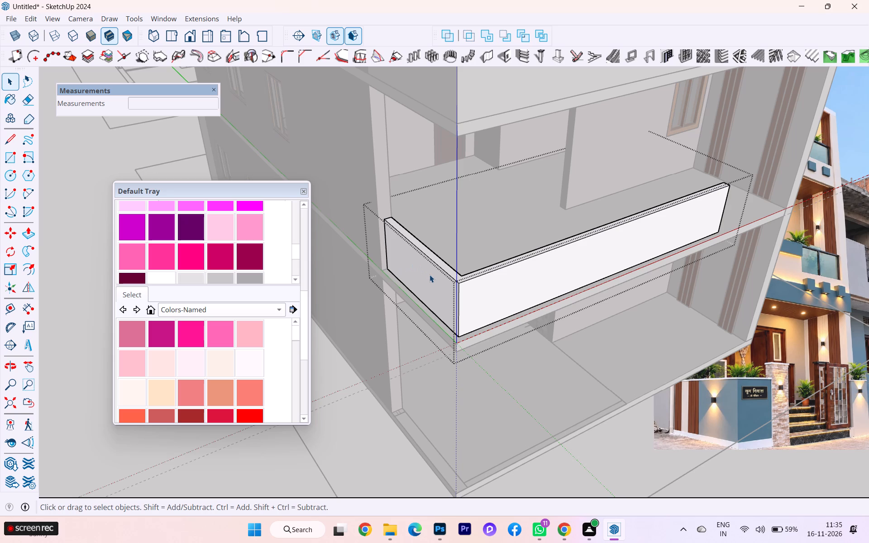
scroll(425, 278, "down", 4)
scroll(258, 224, "down", 3)
scroll(379, 258, "down", 1)
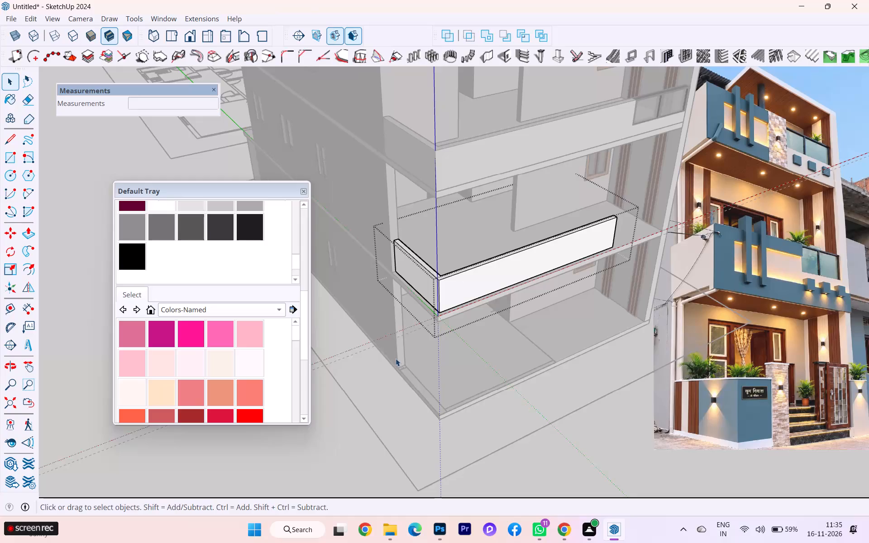
scroll(396, 359, "up", 2)
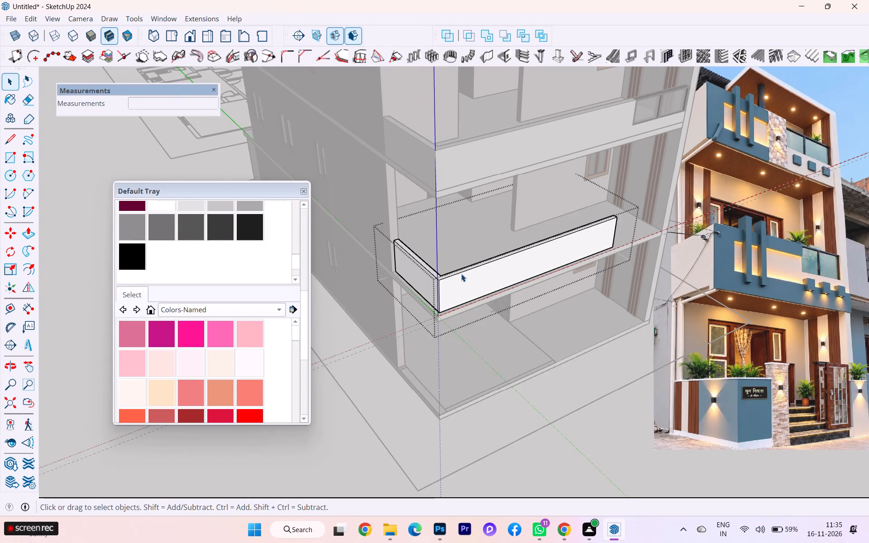
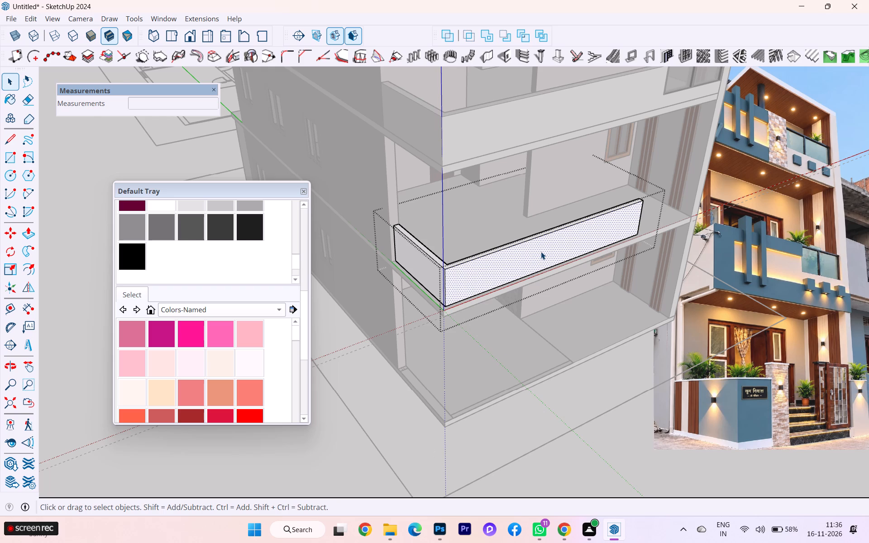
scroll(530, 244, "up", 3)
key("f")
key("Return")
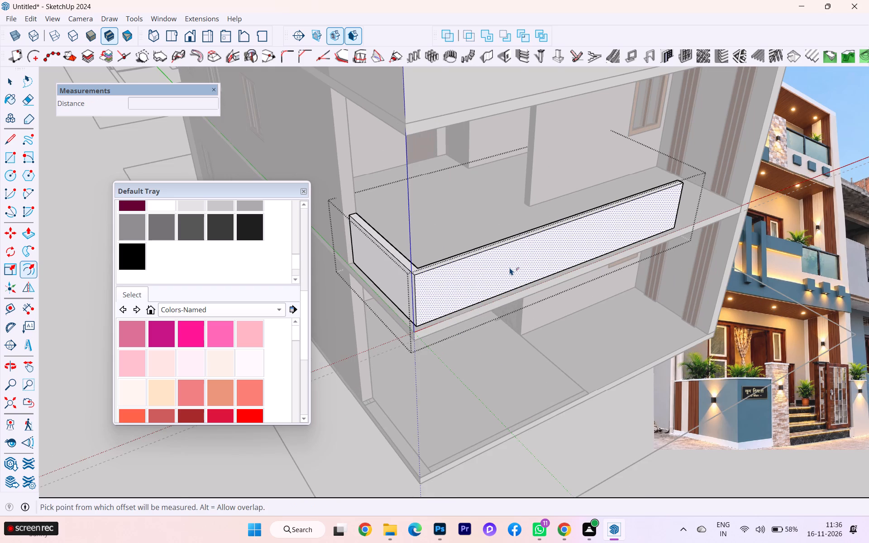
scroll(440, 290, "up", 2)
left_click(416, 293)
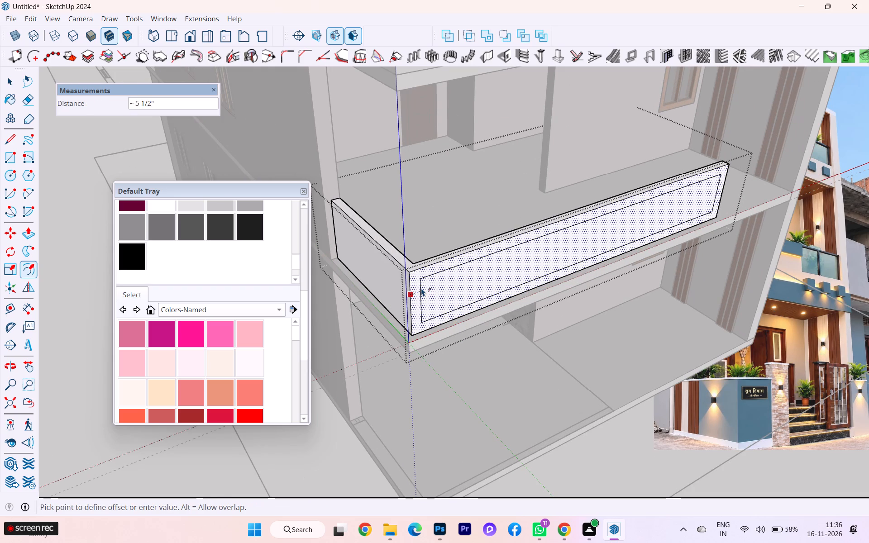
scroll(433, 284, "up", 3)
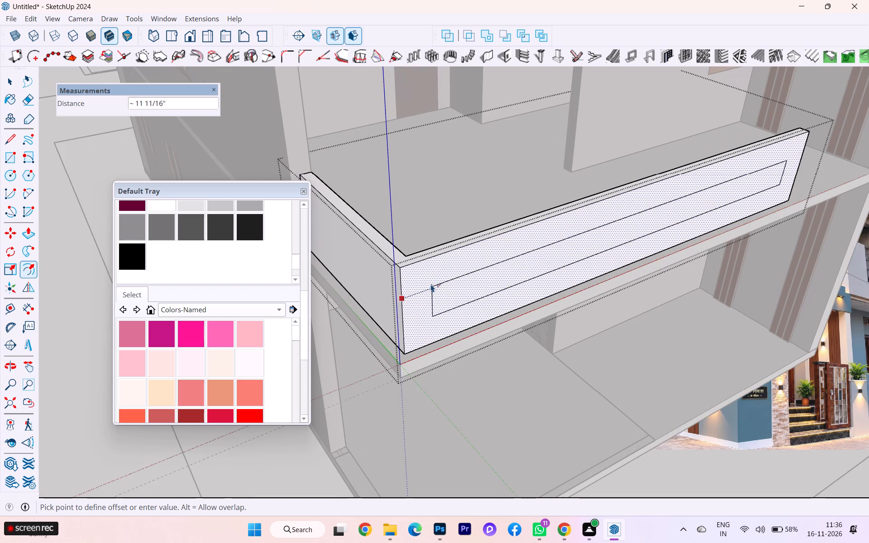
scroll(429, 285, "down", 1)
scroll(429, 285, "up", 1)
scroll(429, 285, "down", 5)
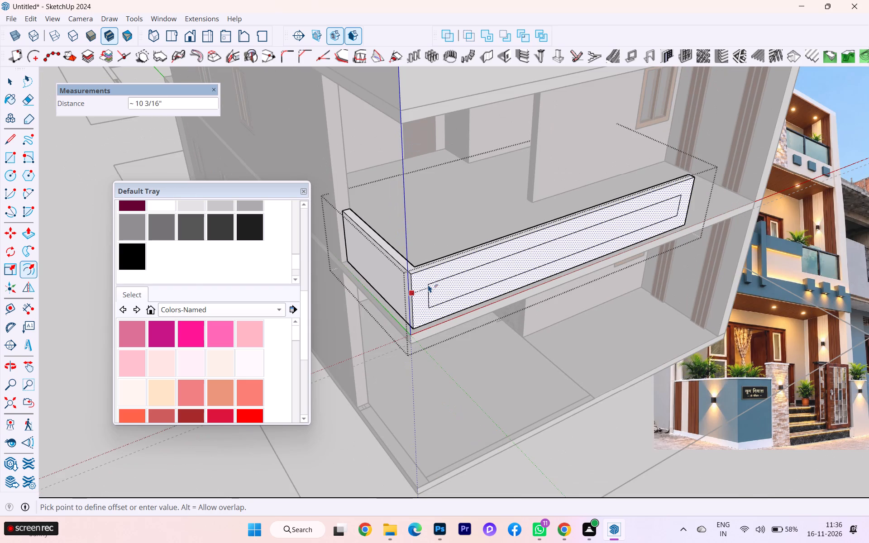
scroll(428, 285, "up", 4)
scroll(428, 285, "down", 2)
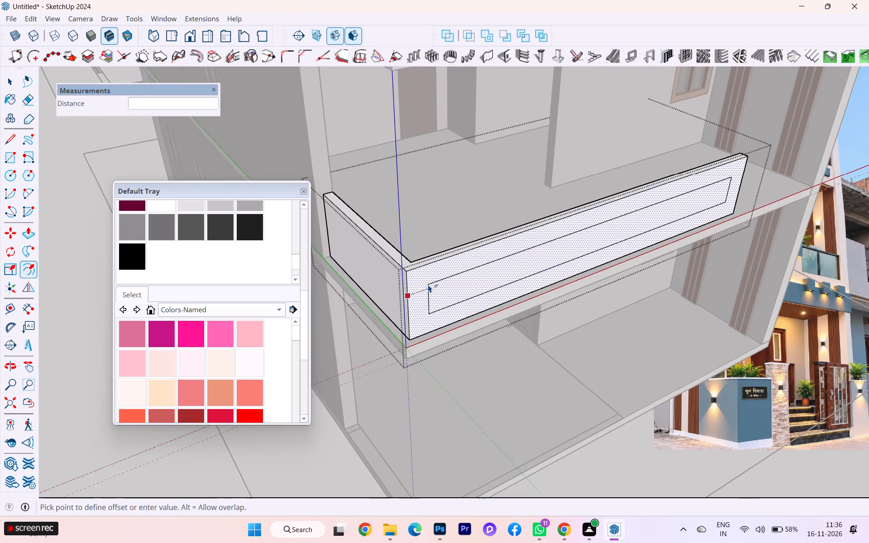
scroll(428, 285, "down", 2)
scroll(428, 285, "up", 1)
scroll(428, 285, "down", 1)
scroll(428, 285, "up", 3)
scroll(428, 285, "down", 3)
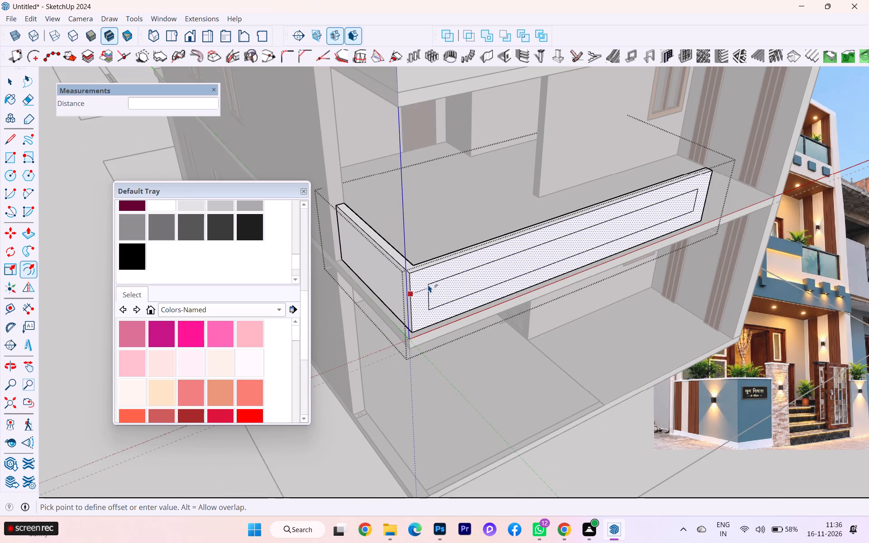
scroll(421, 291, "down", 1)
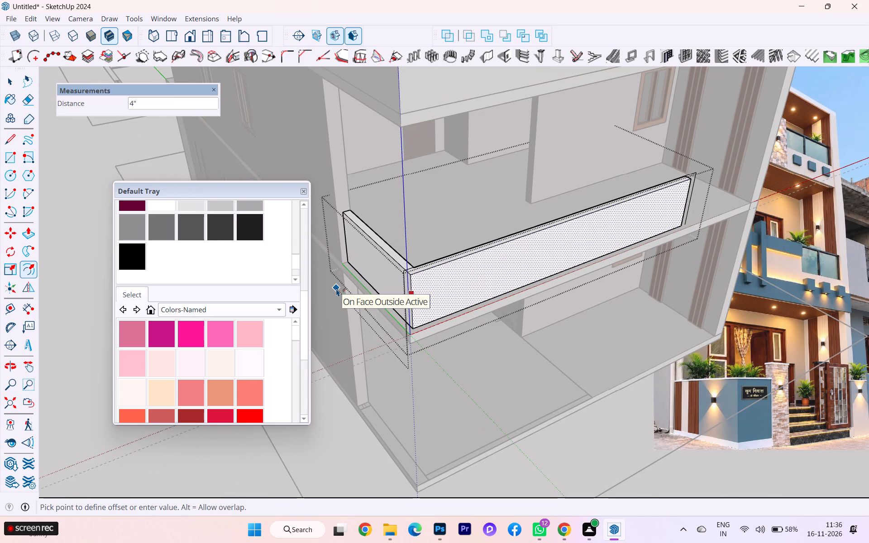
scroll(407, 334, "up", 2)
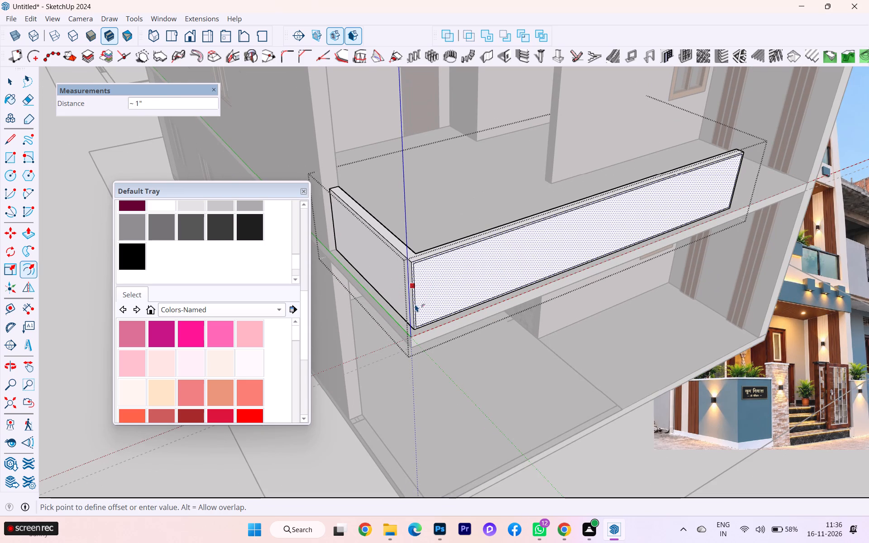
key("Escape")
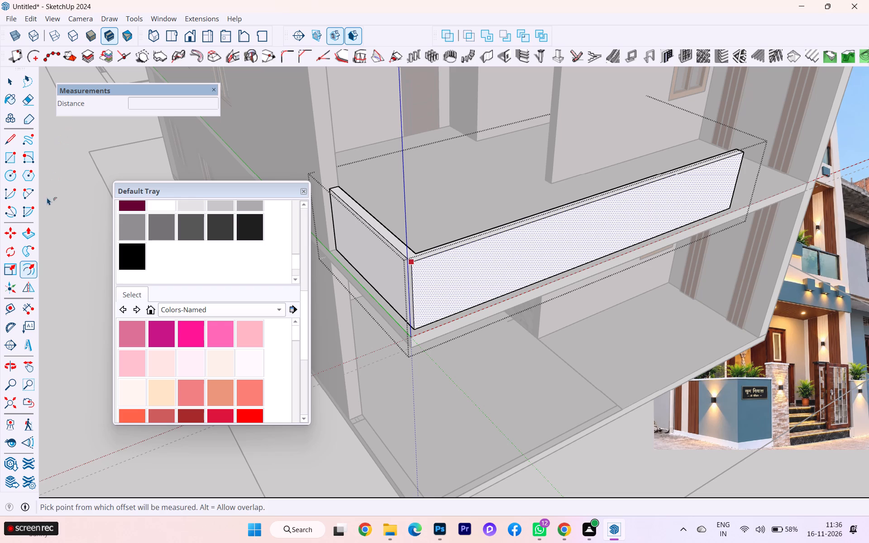
Pull the outer face of the lower balcony's front parapet 4" outward to the slab edge.
left_click(30, 230)
left_click(444, 304)
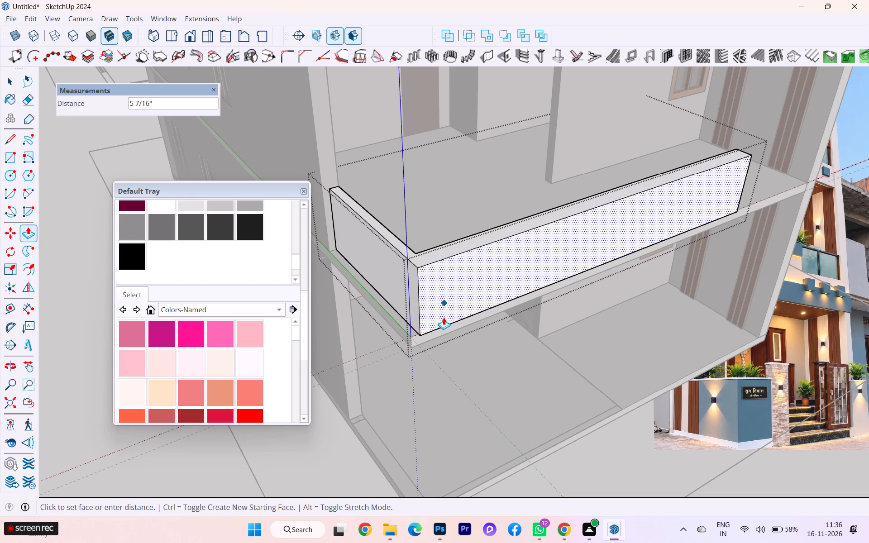
left_click(412, 342)
scroll(375, 287, "down", 1)
scroll(375, 287, "up", 1)
scroll(375, 287, "down", 4)
scroll(374, 287, "up", 2)
scroll(374, 287, "down", 2)
scroll(374, 287, "up", 4)
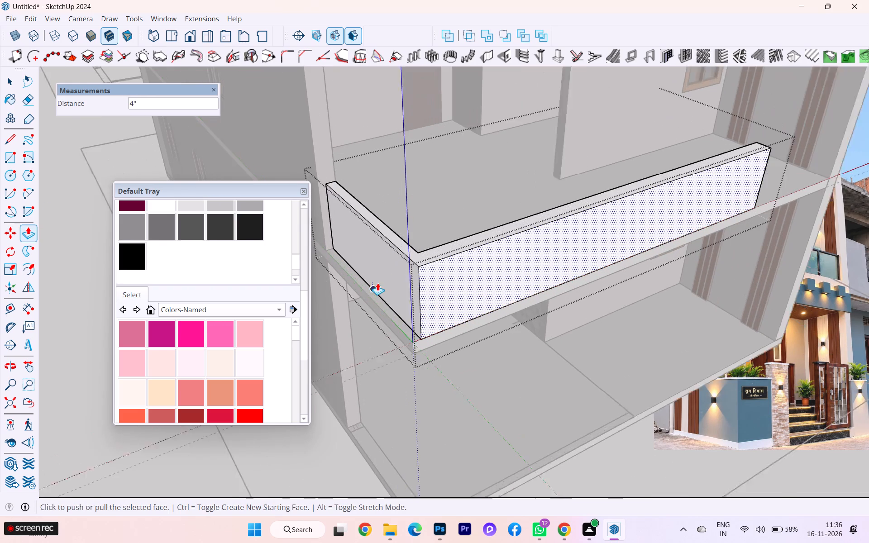
scroll(377, 283, "up", 1)
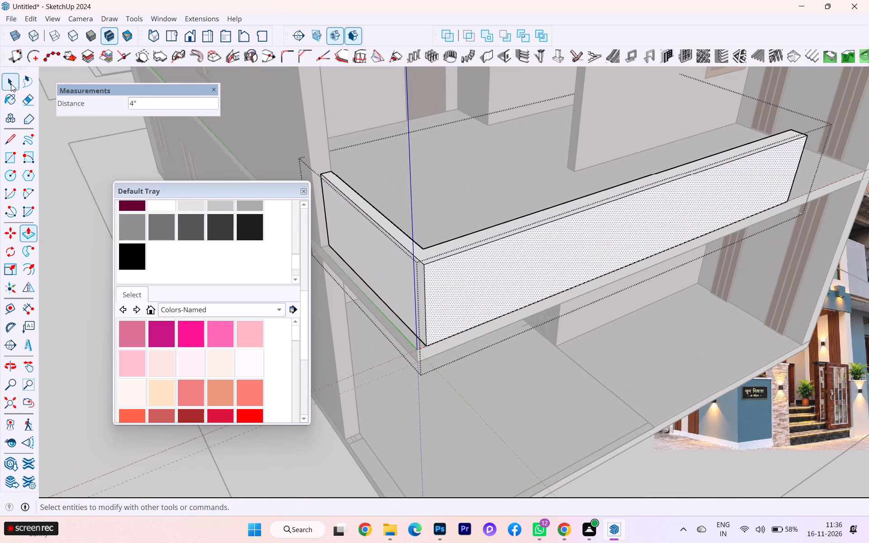
Pull the outer face of the lower balcony's side parapet 4" outward to the slab edge.
left_click(11, 84)
left_click(409, 286)
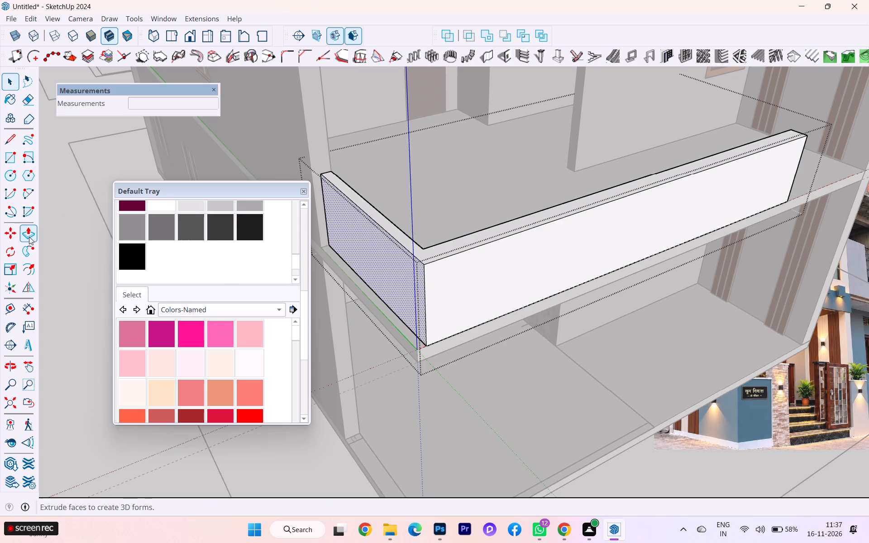
left_click(29, 237)
left_click(411, 281)
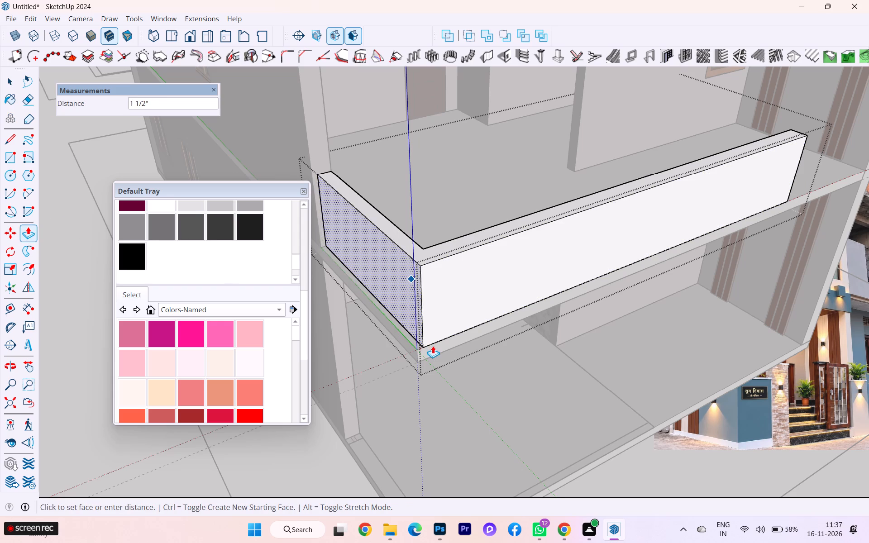
left_click(415, 350)
scroll(477, 292, "down", 1)
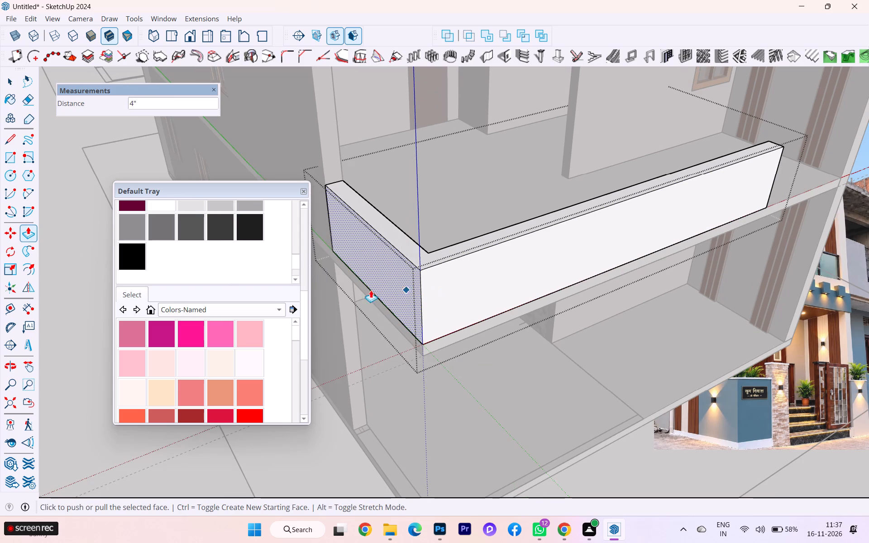
Examine the thickened lower balcony parapet at its outer corner and where the side parapet meets the house wall.
middle_click_drag(223, 289, 143, 283)
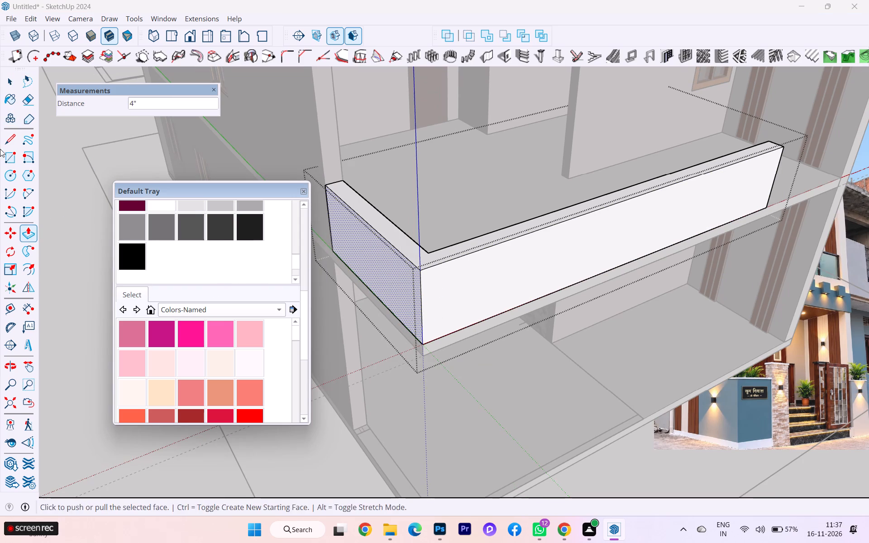
scroll(516, 214, "down", 1)
middle_click_drag(529, 220, 469, 218)
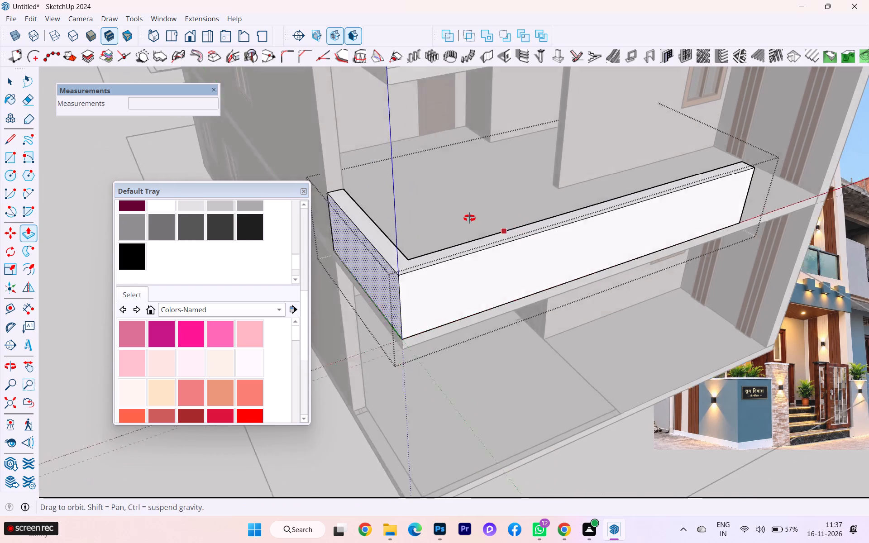
middle_click_drag(469, 218, 459, 209)
scroll(659, 189, "down", 3)
scroll(557, 204, "down", 5)
scroll(511, 214, "down", 2)
scroll(511, 214, "up", 1)
scroll(511, 214, "down", 1)
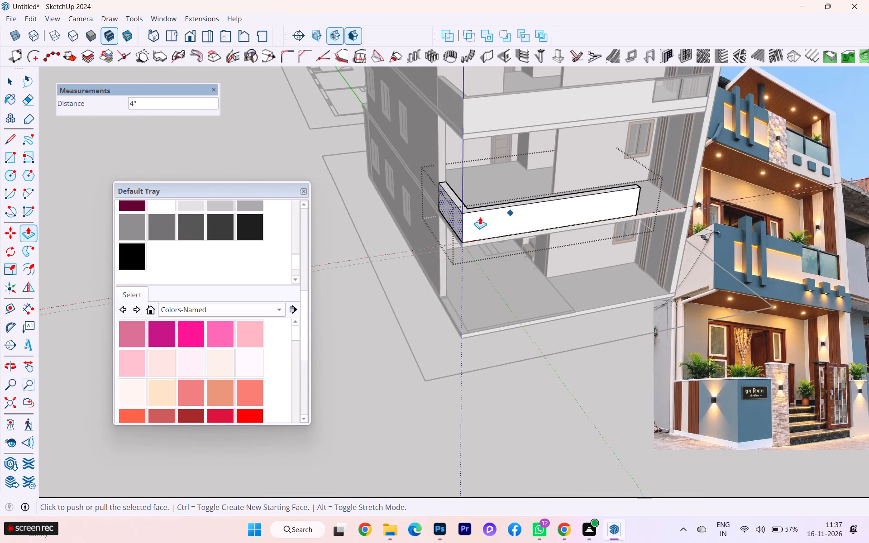
scroll(411, 211, "down", 2)
scroll(411, 211, "up", 2)
scroll(411, 211, "down", 2)
scroll(325, 226, "up", 4)
scroll(329, 223, "down", 1)
scroll(332, 222, "up", 2)
scroll(456, 186, "down", 1)
scroll(456, 186, "up", 7)
scroll(456, 186, "down", 1)
scroll(456, 186, "up", 2)
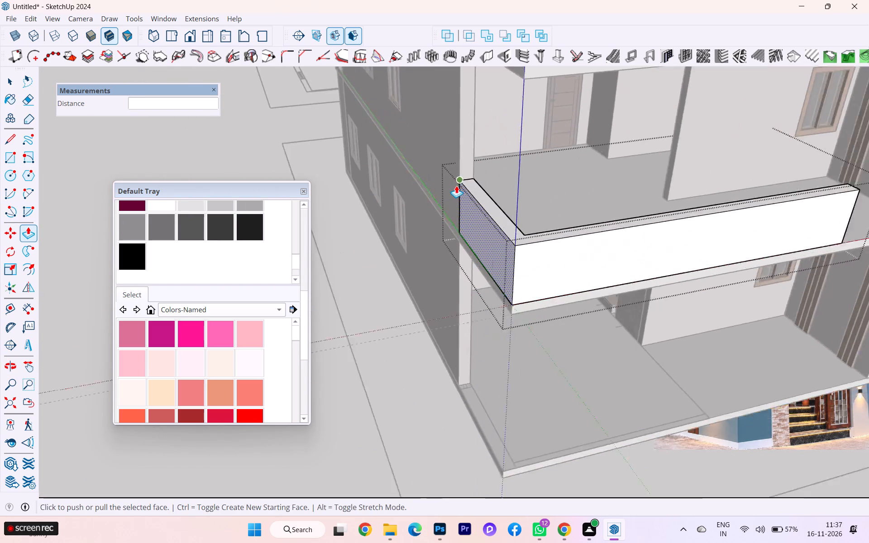
scroll(456, 186, "up", 7)
scroll(497, 196, "down", 2)
scroll(497, 196, "up", 12)
scroll(454, 188, "down", 1)
scroll(452, 189, "up", 1)
scroll(451, 189, "down", 2)
scroll(447, 191, "up", 3)
scroll(442, 192, "down", 2)
scroll(442, 192, "up", 4)
scroll(442, 192, "down", 2)
scroll(441, 192, "up", 8)
scroll(460, 187, "down", 4)
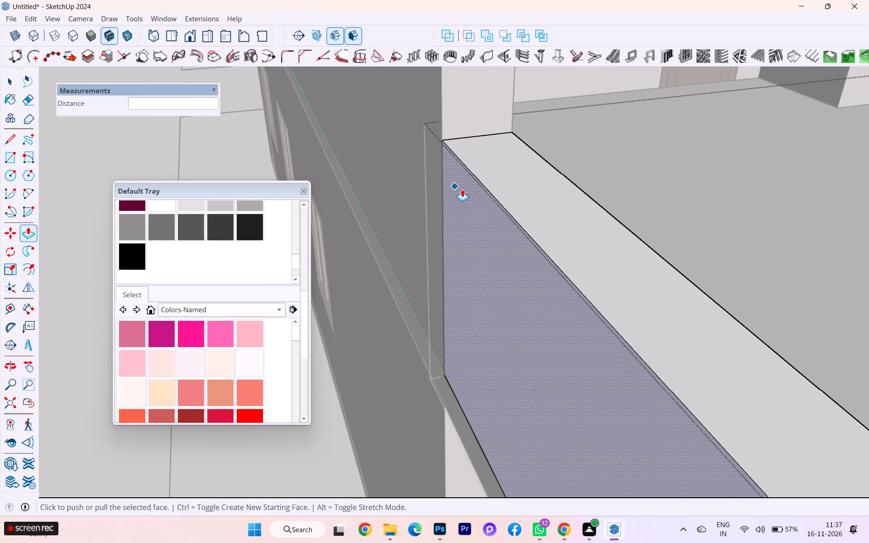
scroll(381, 103, "down", 4)
scroll(381, 103, "up", 2)
scroll(381, 103, "down", 3)
scroll(427, 156, "up", 5)
scroll(424, 158, "down", 2)
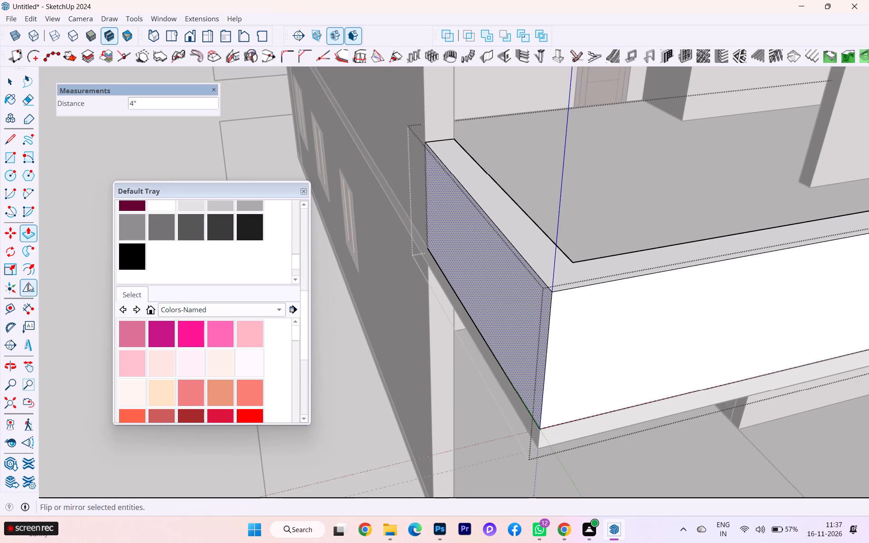
Offset the outline of the lower balcony front parapet's outer face inward by about 9 5/16" to form an inner rectangular panel.
left_click(4, 267)
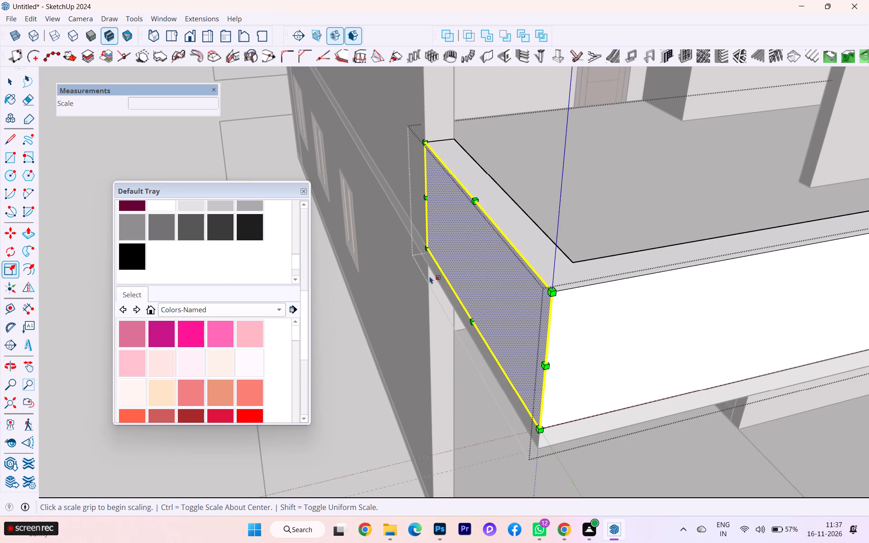
left_click(26, 267)
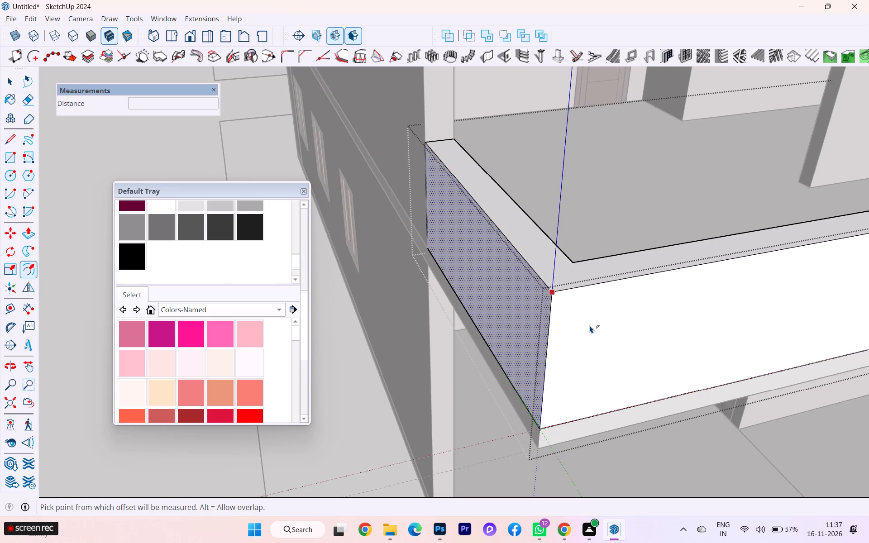
left_click(12, 80)
left_click(609, 309)
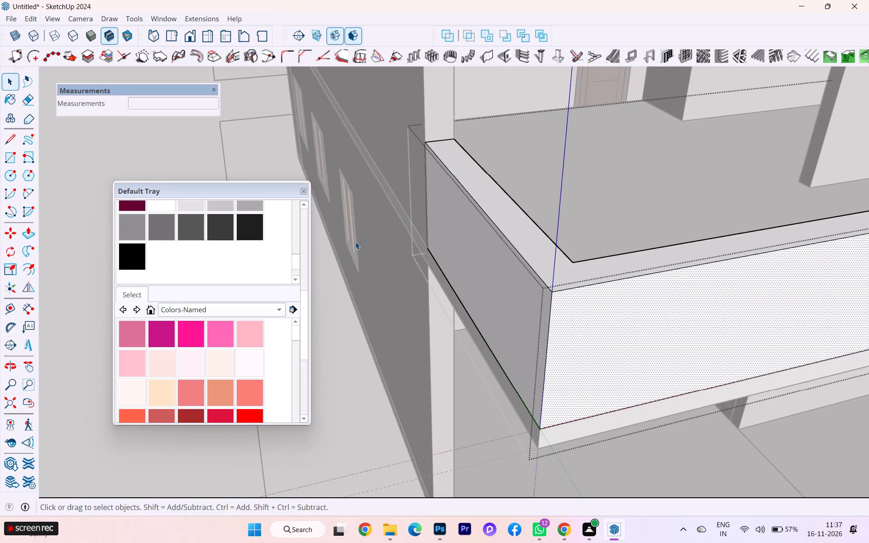
left_click(30, 271)
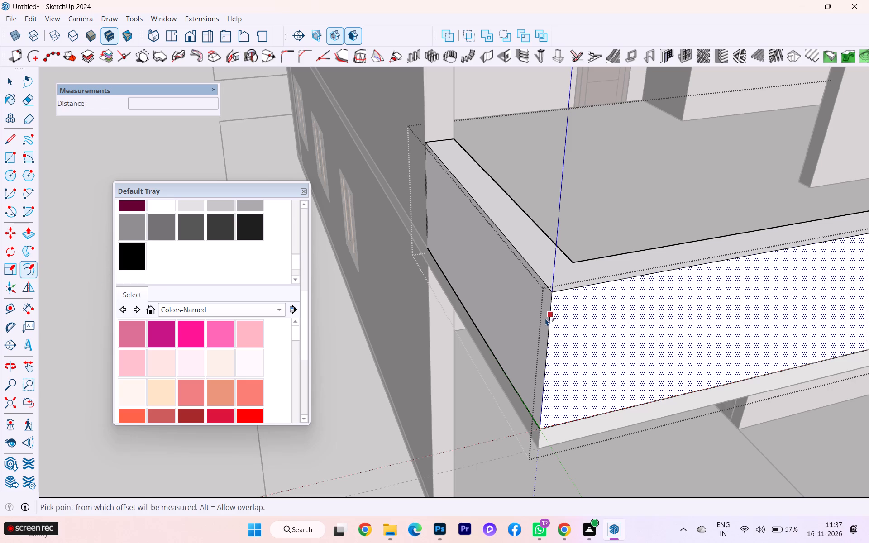
left_click(550, 318)
scroll(572, 319, "down", 3)
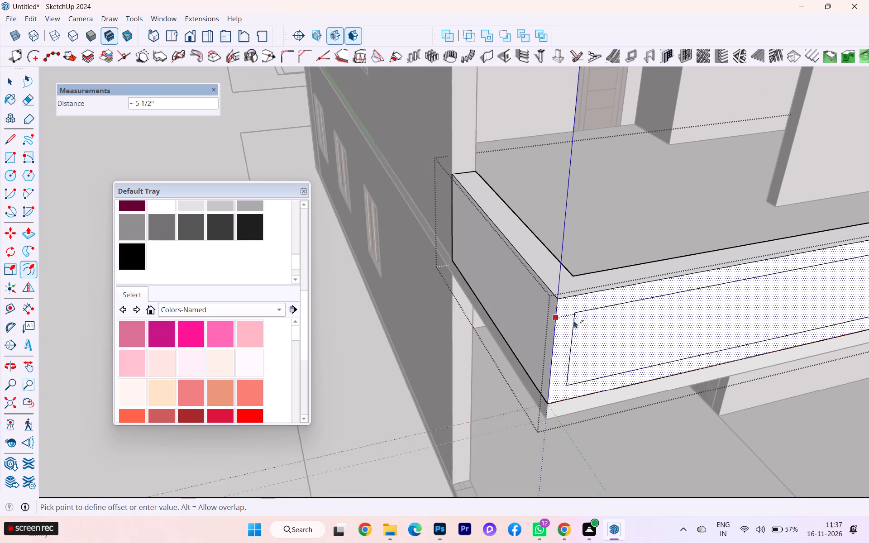
scroll(574, 320, "down", 11)
scroll(571, 301, "up", 2)
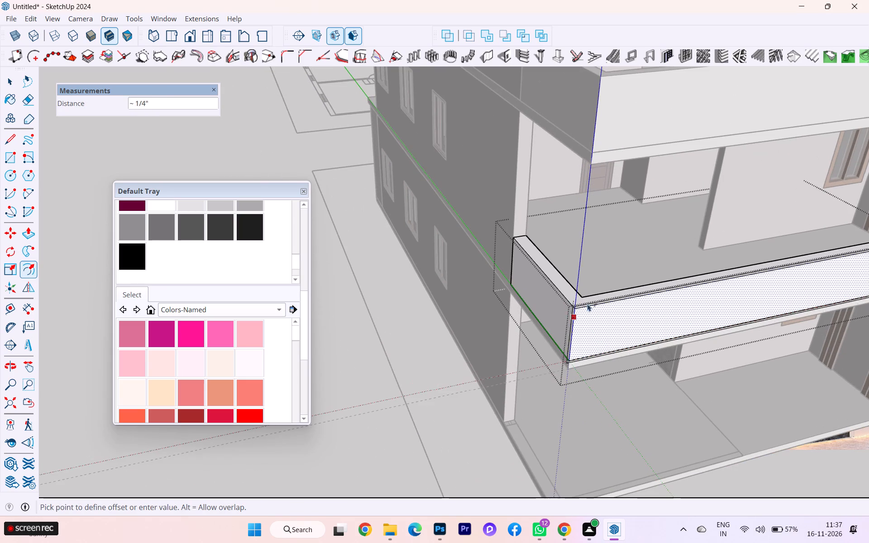
middle_click_drag(608, 310, 529, 276)
scroll(529, 276, "down", 8)
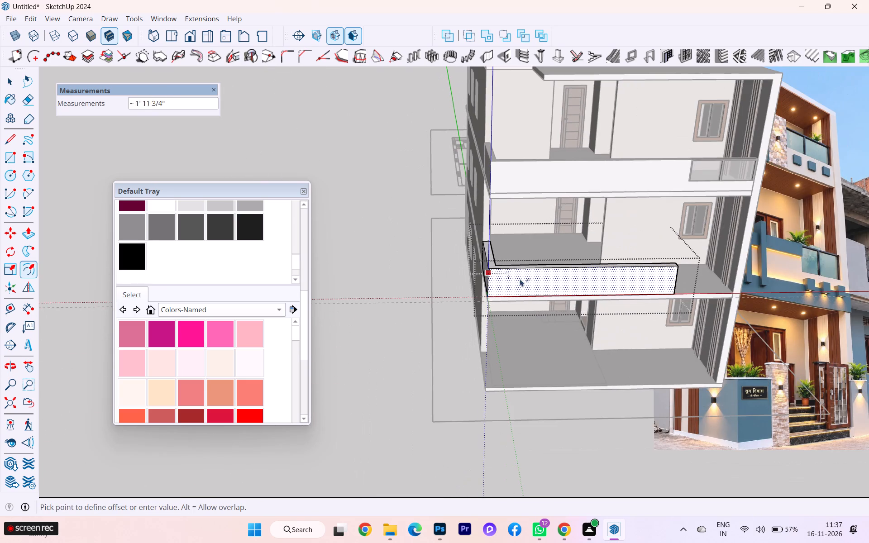
scroll(521, 279, "down", 2)
middle_click_drag(612, 286, 731, 247)
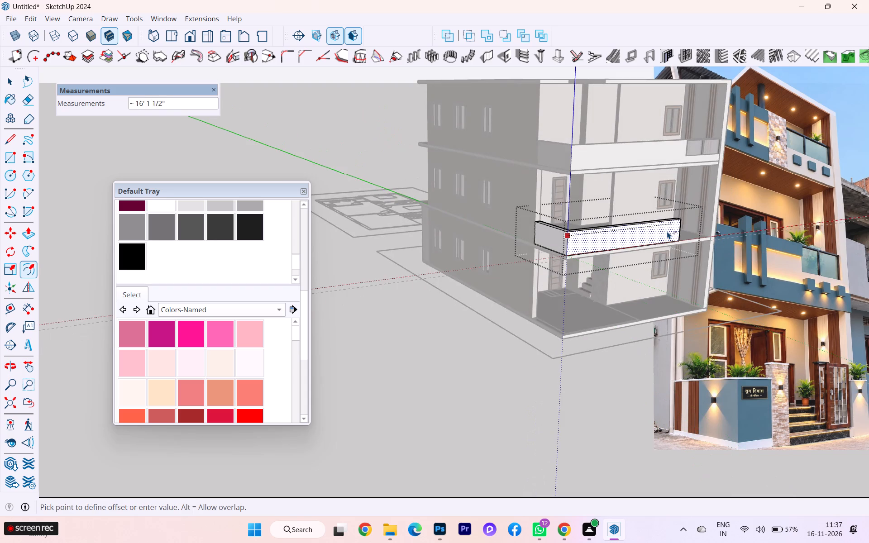
scroll(667, 231, "up", 4)
scroll(613, 239, "down", 2)
scroll(563, 239, "up", 1)
scroll(551, 240, "down", 2)
scroll(536, 241, "up", 1)
scroll(485, 239, "down", 6)
scroll(458, 244, "up", 1)
scroll(453, 246, "down", 6)
scroll(518, 234, "up", 1)
scroll(518, 234, "down", 1)
scroll(518, 234, "up", 4)
scroll(485, 252, "down", 4)
scroll(485, 252, "up", 2)
scroll(485, 252, "down", 1)
scroll(485, 252, "up", 1)
scroll(485, 252, "down", 1)
scroll(484, 252, "up", 4)
scroll(461, 247, "down", 2)
scroll(462, 246, "up", 3)
scroll(485, 244, "down", 1)
scroll(485, 244, "up", 4)
scroll(485, 244, "down", 1)
scroll(485, 244, "up", 3)
scroll(482, 248, "down", 2)
scroll(482, 248, "up", 2)
scroll(482, 248, "down", 2)
scroll(479, 248, "up", 2)
scroll(463, 249, "down", 1)
scroll(463, 249, "up", 4)
scroll(463, 249, "down", 4)
scroll(463, 249, "up", 8)
scroll(454, 253, "down", 2)
scroll(454, 254, "up", 4)
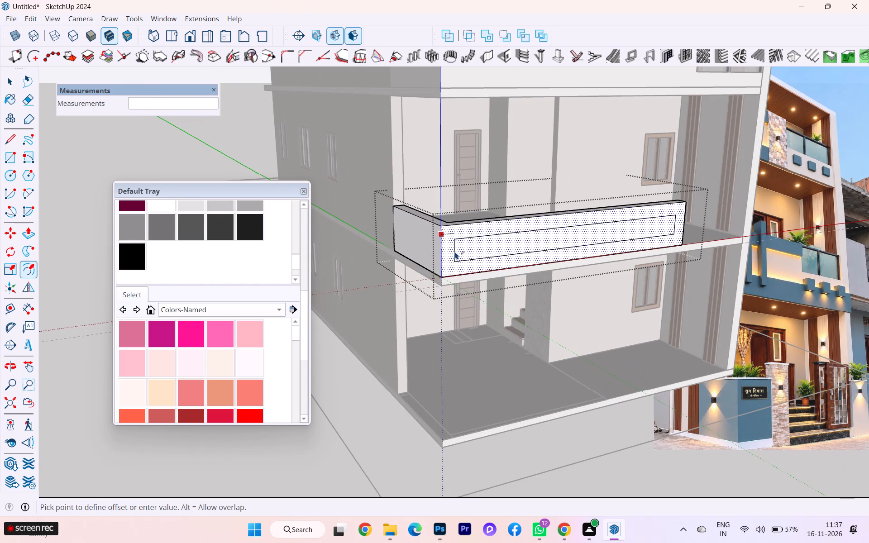
scroll(455, 252, "down", 1)
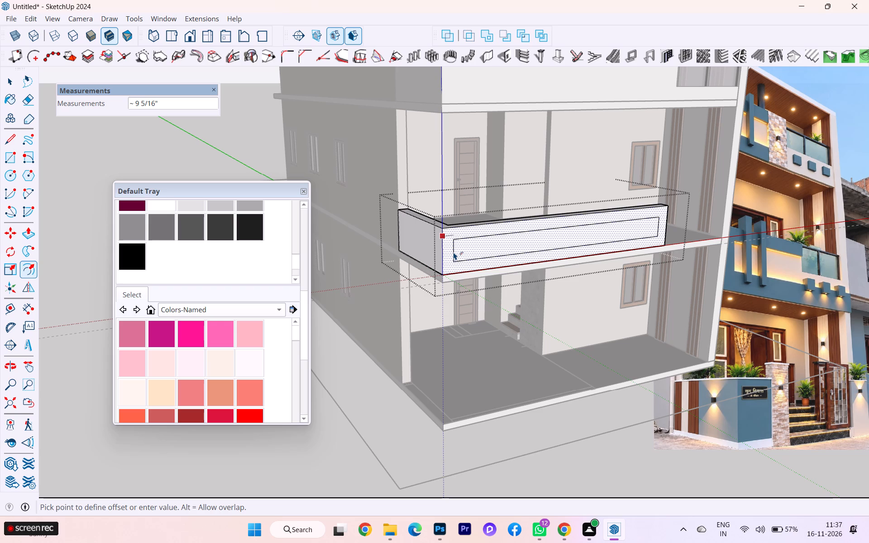
left_click(454, 252)
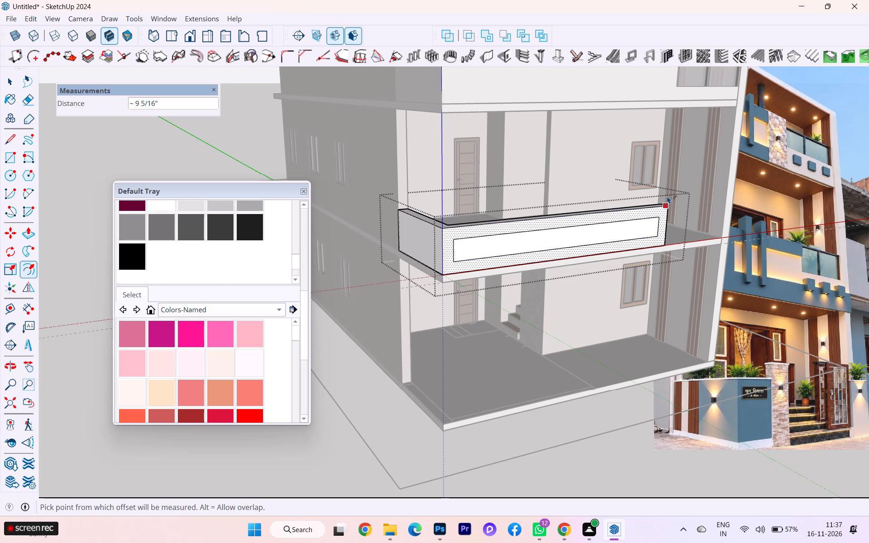
Push the inner rectangular panel of the lower balcony's front parapet 2" inward to form a recess.
scroll(667, 195, "down", 2)
middle_click_drag(593, 203, 511, 203)
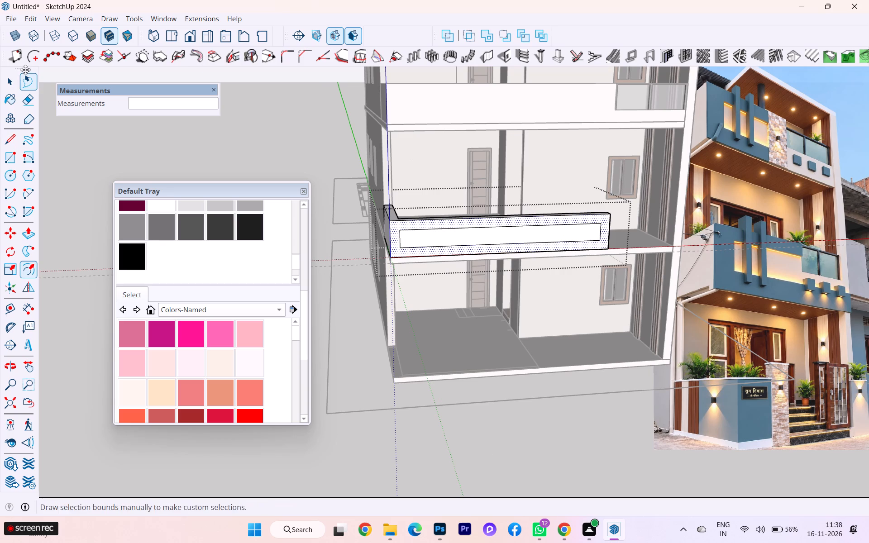
left_click(10, 83)
scroll(431, 162, "up", 5)
left_click(435, 295)
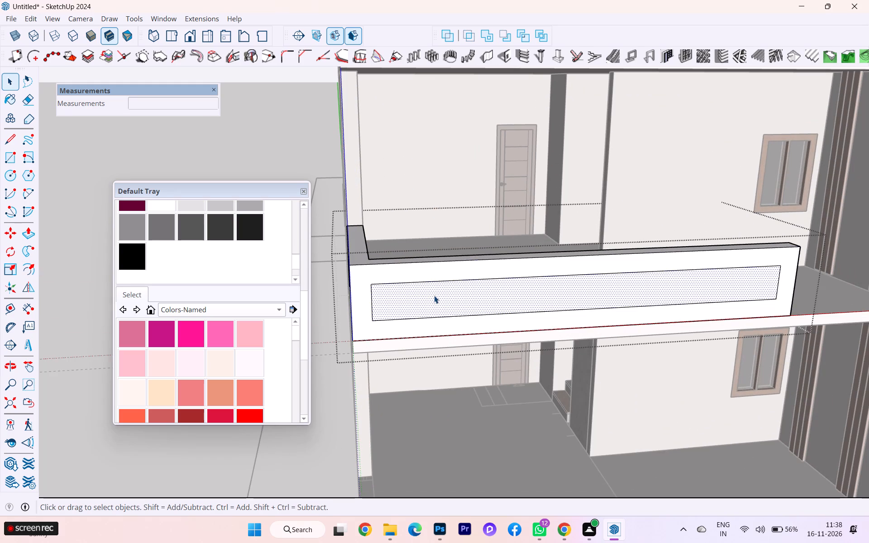
key("p")
key("Return")
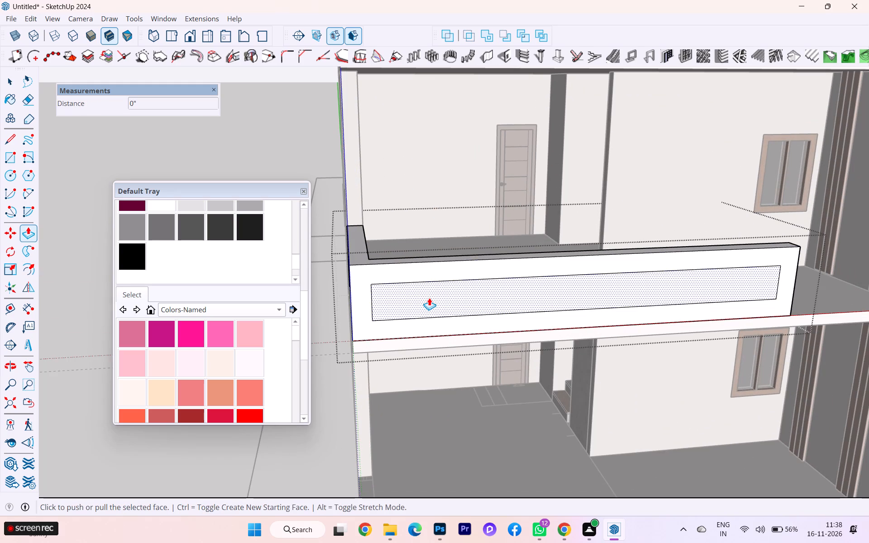
left_click(411, 298)
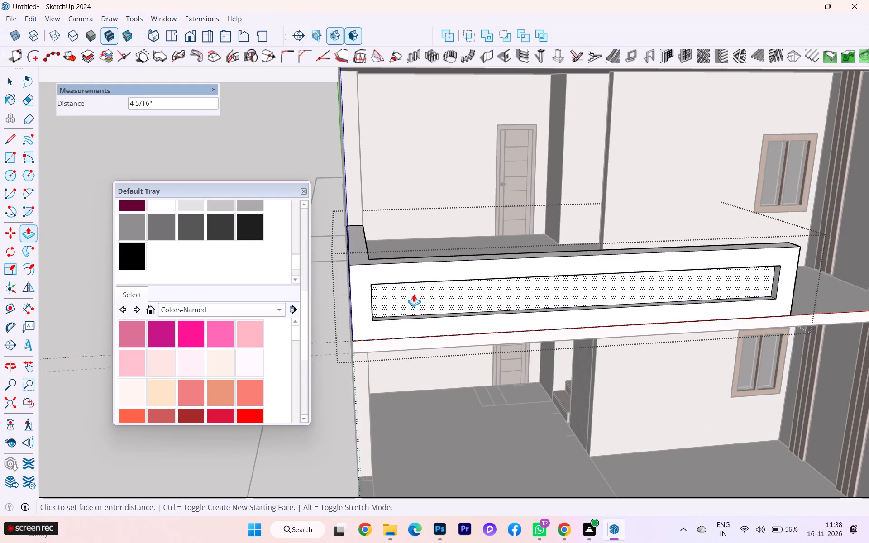
key("2")
key("Return")
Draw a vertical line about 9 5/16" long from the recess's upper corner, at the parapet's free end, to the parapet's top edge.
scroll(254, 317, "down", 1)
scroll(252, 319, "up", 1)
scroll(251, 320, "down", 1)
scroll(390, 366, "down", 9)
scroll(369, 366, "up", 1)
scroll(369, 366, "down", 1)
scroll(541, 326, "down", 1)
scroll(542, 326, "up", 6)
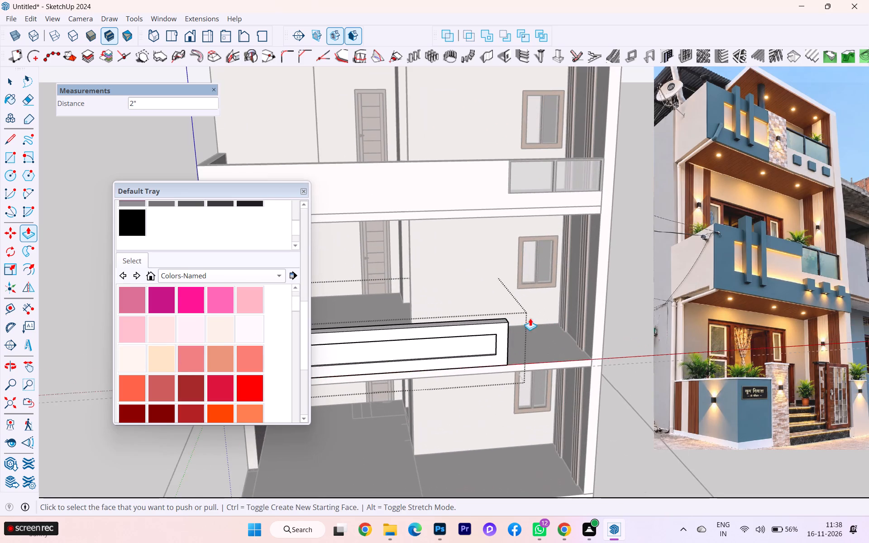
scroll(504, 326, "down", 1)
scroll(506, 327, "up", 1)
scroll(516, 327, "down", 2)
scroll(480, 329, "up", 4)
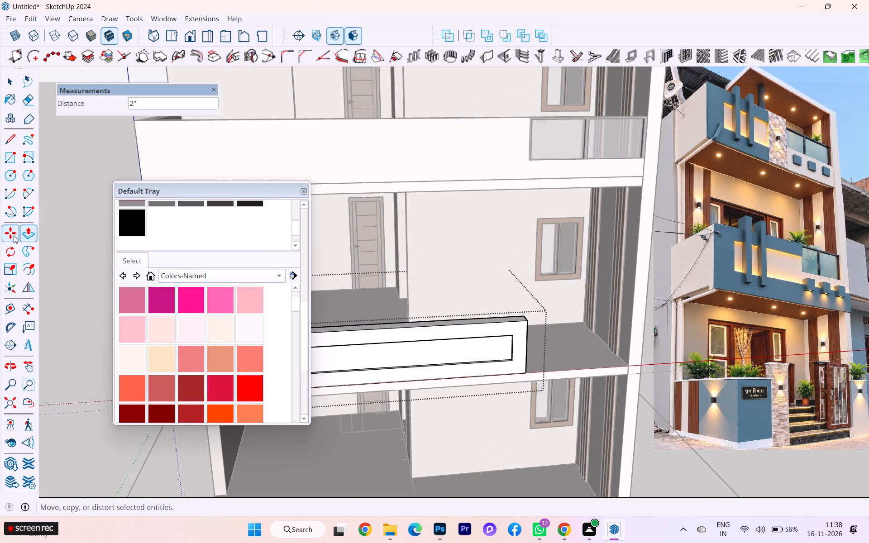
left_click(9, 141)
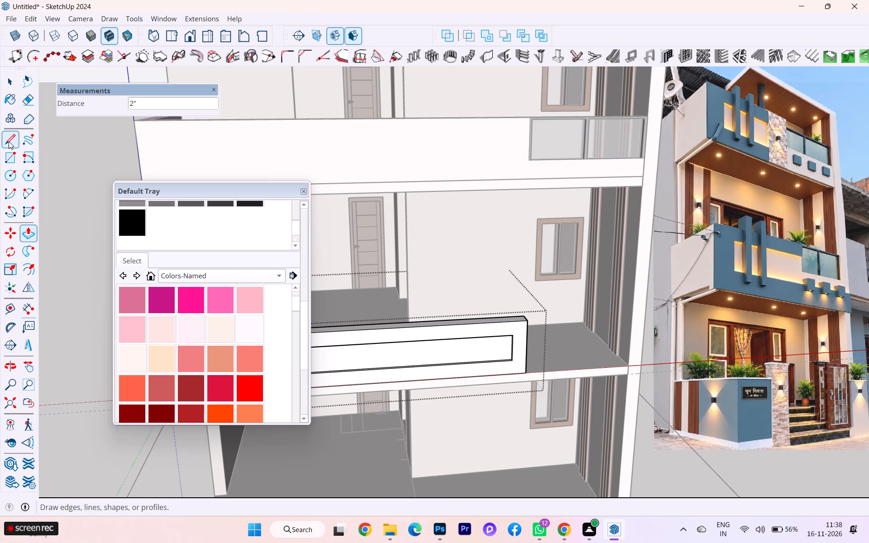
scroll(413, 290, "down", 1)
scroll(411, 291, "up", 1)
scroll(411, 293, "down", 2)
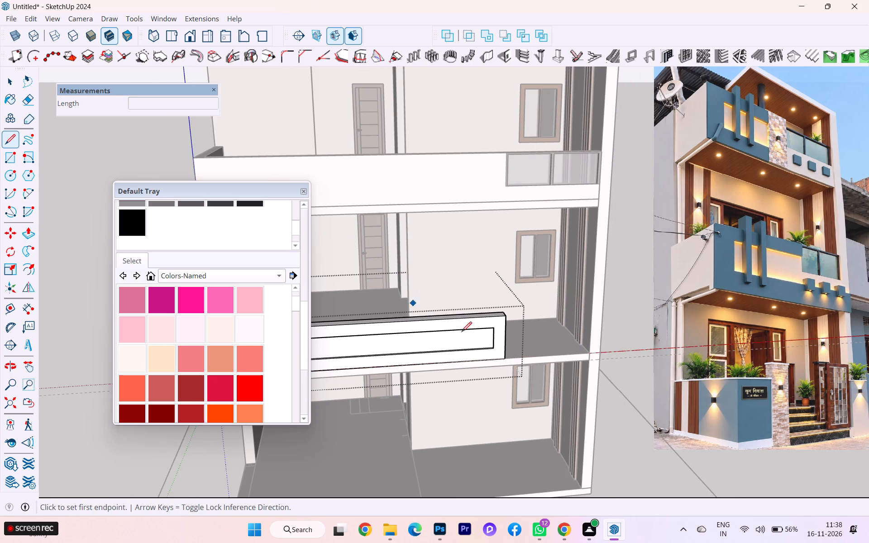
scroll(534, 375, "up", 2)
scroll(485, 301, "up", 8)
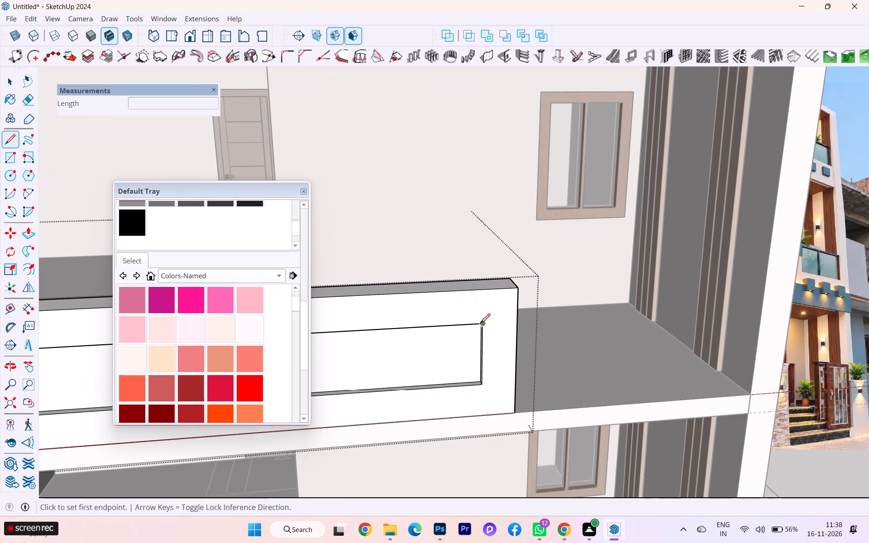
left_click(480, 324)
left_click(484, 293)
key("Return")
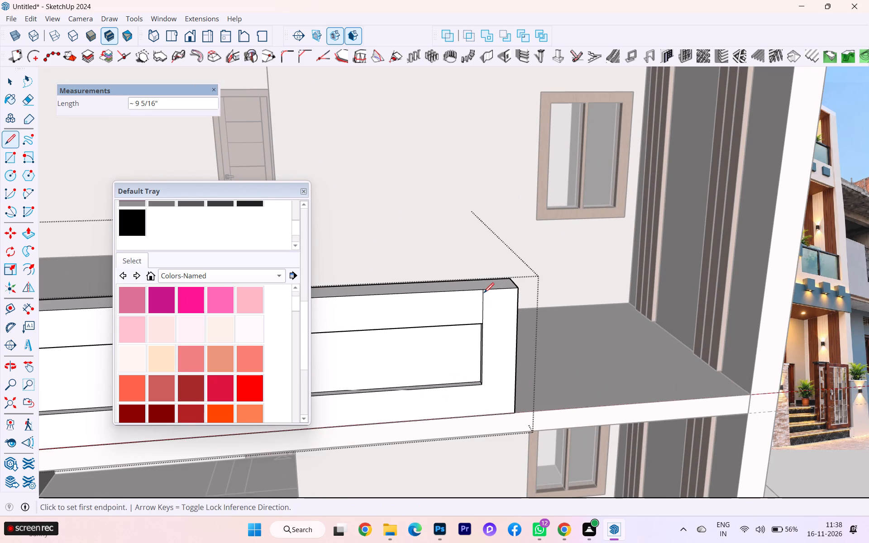
Draw a horizontal line about 9 5/16" long from the recess's lower corner to the parapet's free end edge.
scroll(491, 324, "down", 2)
scroll(491, 324, "up", 1)
scroll(491, 324, "down", 2)
scroll(491, 324, "up", 3)
scroll(491, 324, "down", 4)
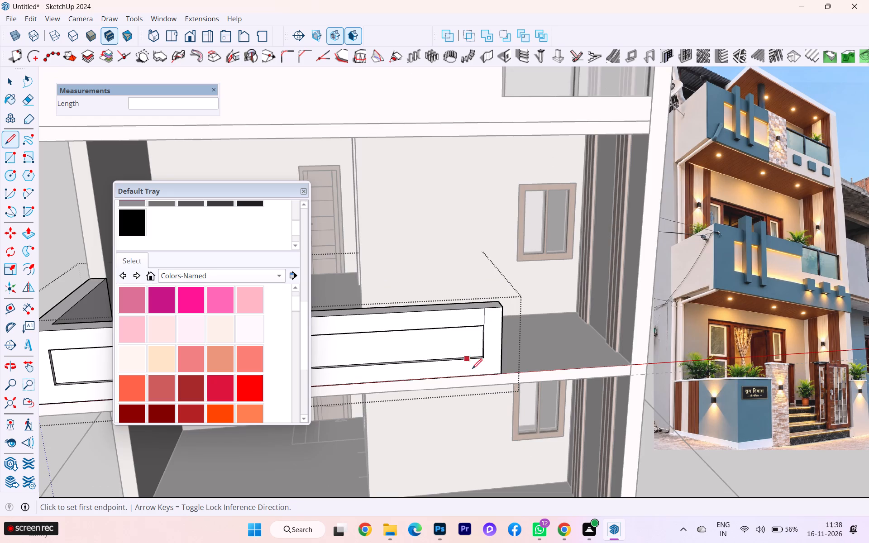
scroll(501, 382, "up", 4)
scroll(474, 350, "up", 2)
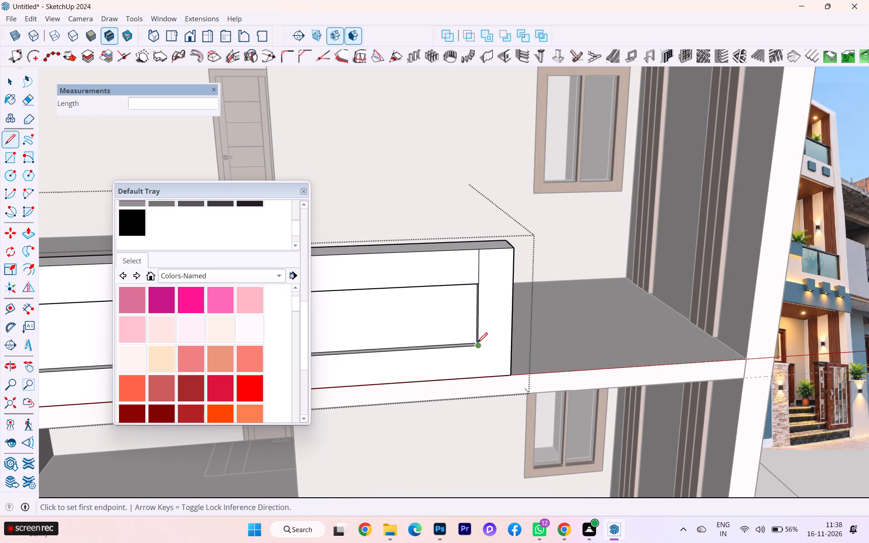
left_click(476, 346)
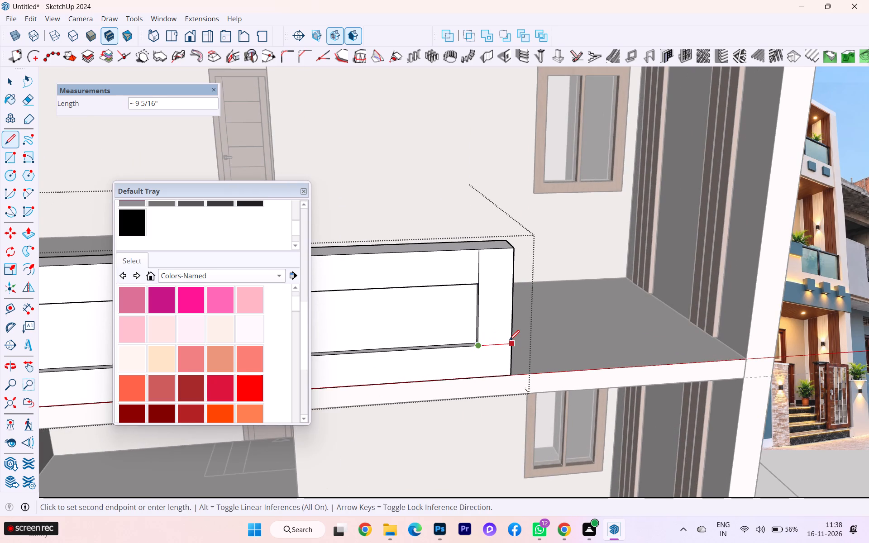
left_click(509, 340)
Push the recess's inner side face about 9 5/16" outward so the recess runs through the parapet's free end.
scroll(460, 329, "down", 2)
scroll(460, 329, "up", 3)
middle_click_drag(460, 329, 531, 342)
scroll(606, 338, "up", 2)
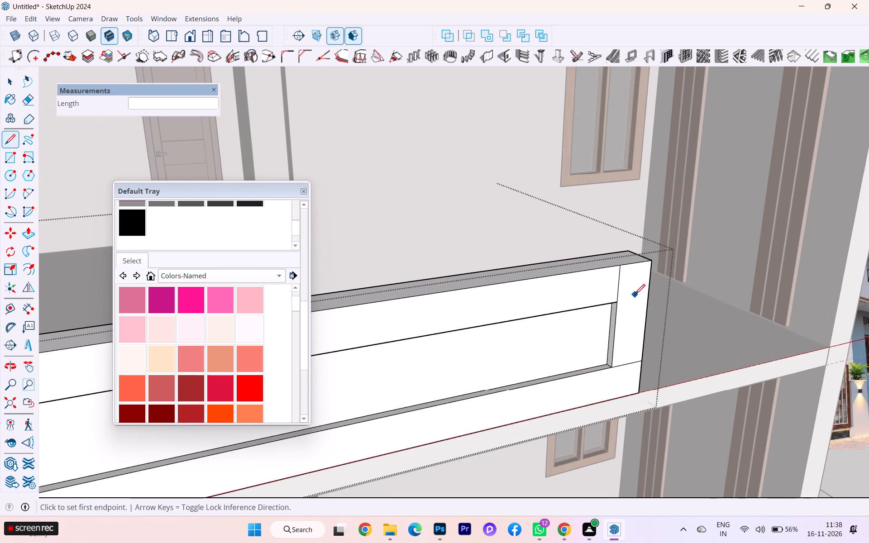
scroll(635, 294, "up", 1)
scroll(611, 284, "down", 1)
scroll(611, 283, "up", 5)
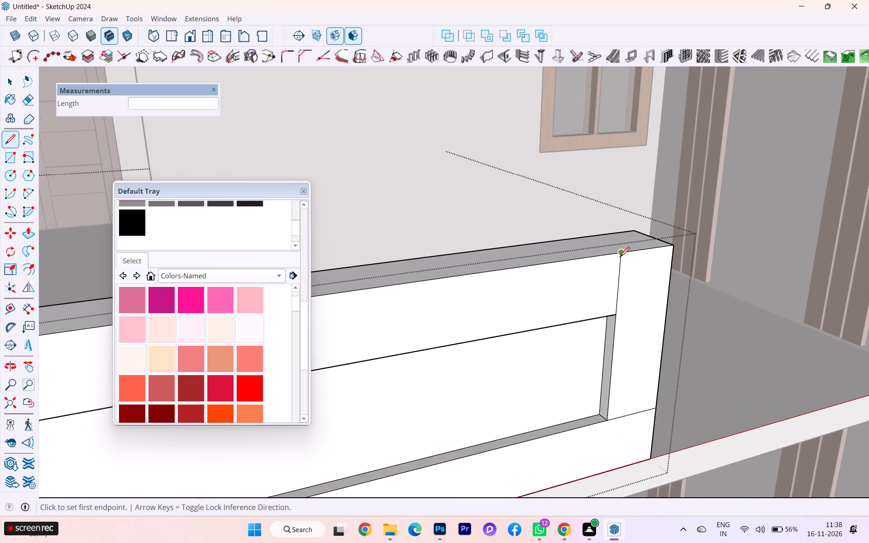
scroll(620, 256, "down", 2)
scroll(489, 326, "down", 2)
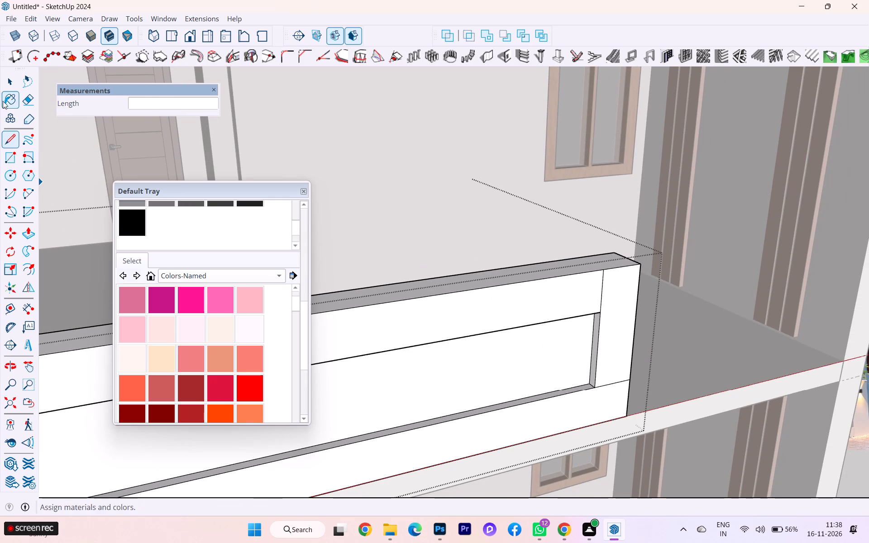
left_click(27, 240)
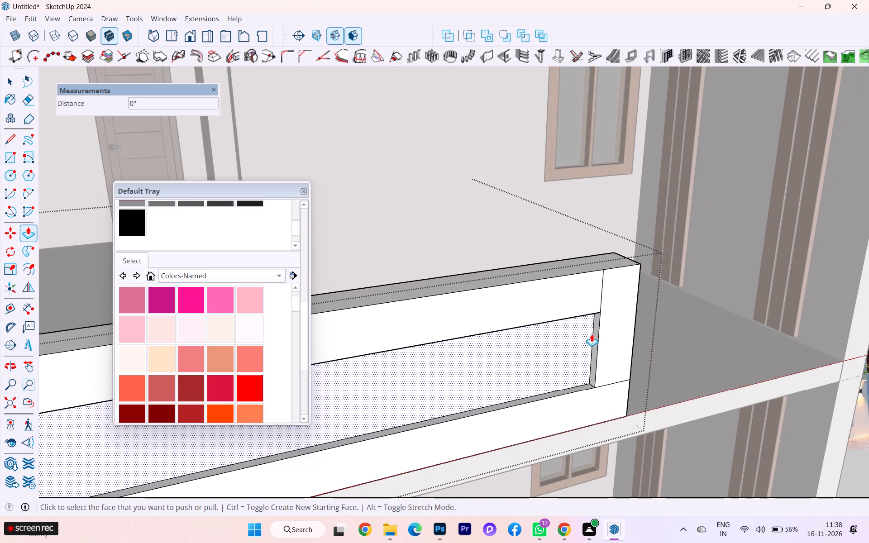
left_click(597, 330)
left_click(632, 330)
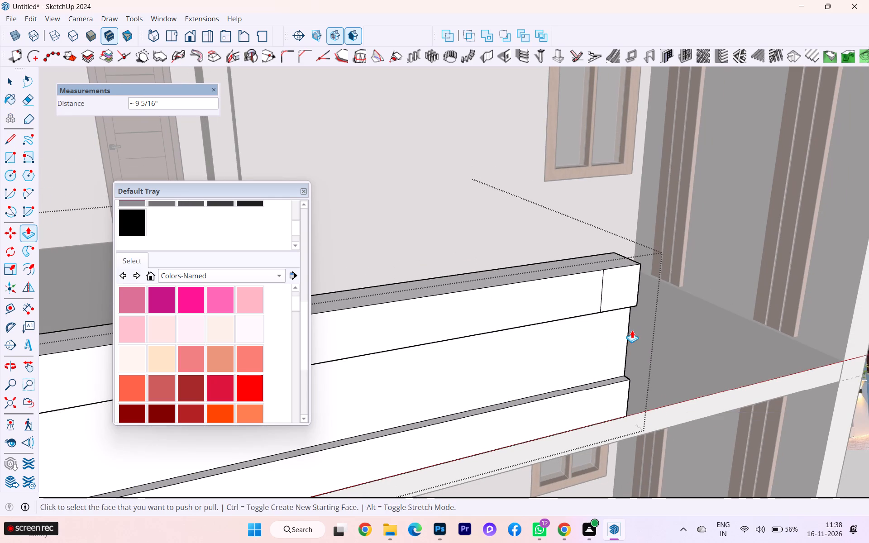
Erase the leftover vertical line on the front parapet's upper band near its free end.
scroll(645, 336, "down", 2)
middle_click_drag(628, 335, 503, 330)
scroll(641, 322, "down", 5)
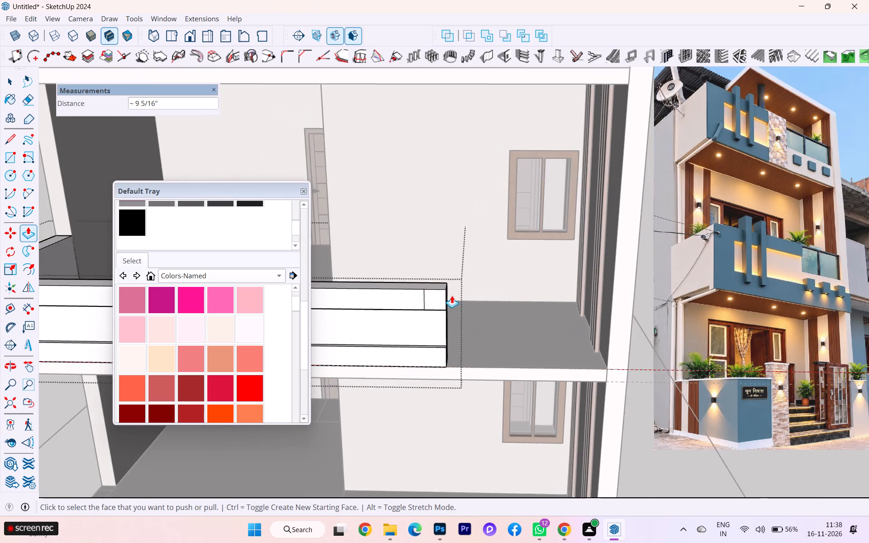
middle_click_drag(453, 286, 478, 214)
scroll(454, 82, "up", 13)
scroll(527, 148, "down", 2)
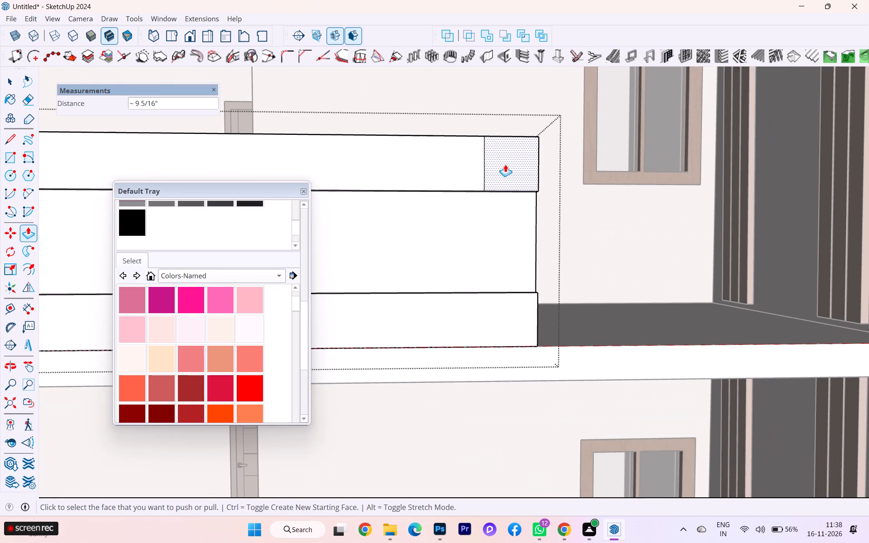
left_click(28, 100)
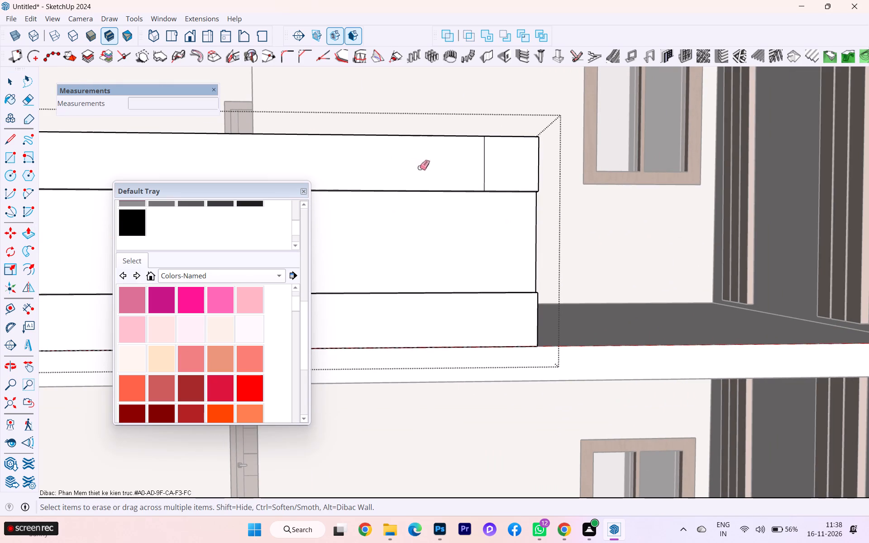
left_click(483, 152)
Examine the front parapet's recessed band and its open end from several distances alongside the reference photo.
scroll(531, 169, "down", 3)
middle_click_drag(546, 158, 546, 152)
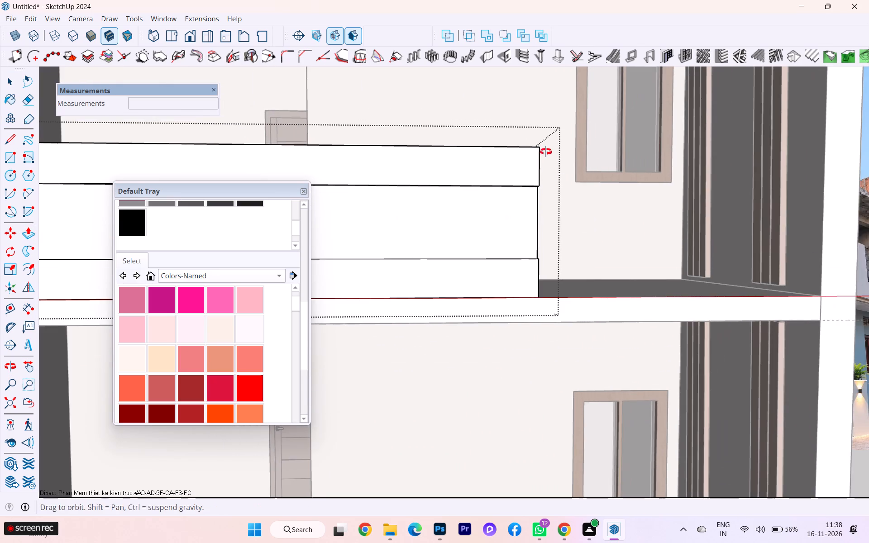
middle_click_drag(546, 152, 546, 139)
middle_click_drag(543, 148, 535, 200)
scroll(554, 191, "down", 3)
scroll(640, 207, "down", 3)
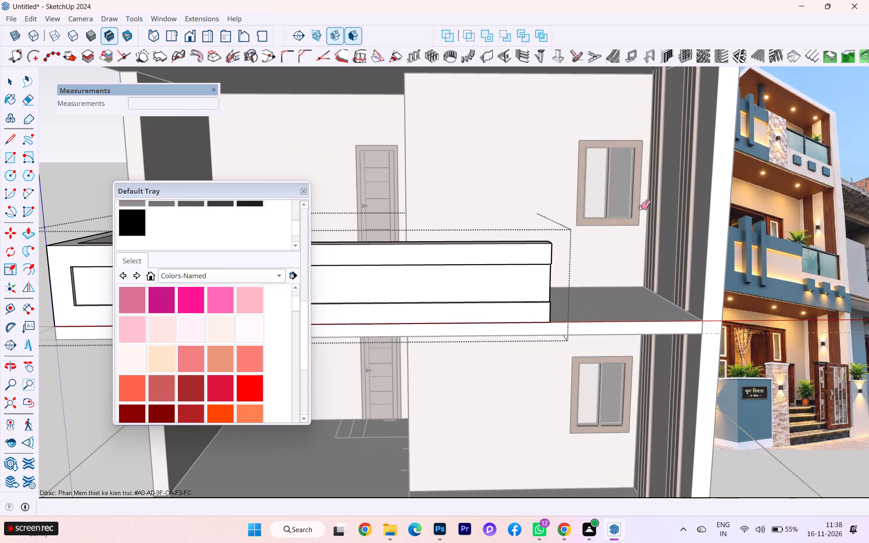
scroll(592, 220, "down", 1)
scroll(592, 220, "up", 1)
scroll(592, 221, "down", 2)
scroll(554, 226, "down", 1)
scroll(507, 230, "down", 1)
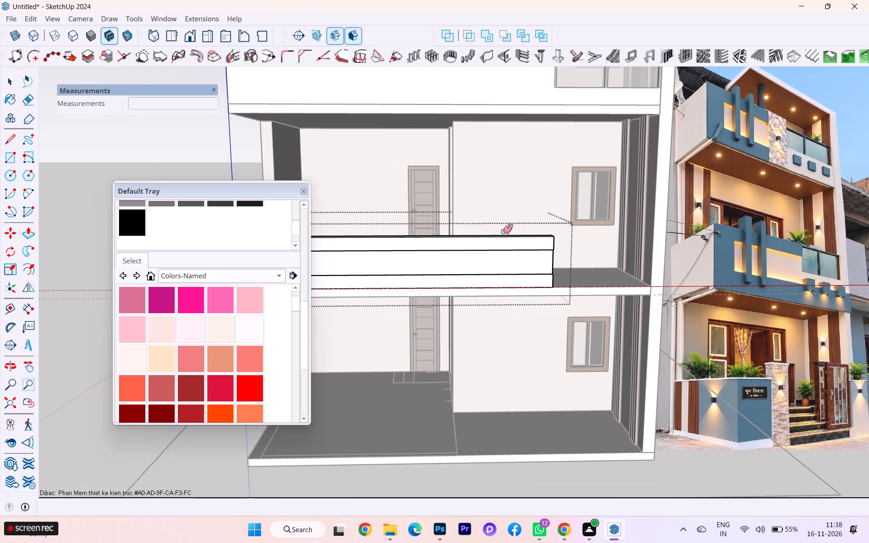
middle_click_drag(489, 197, 489, 187)
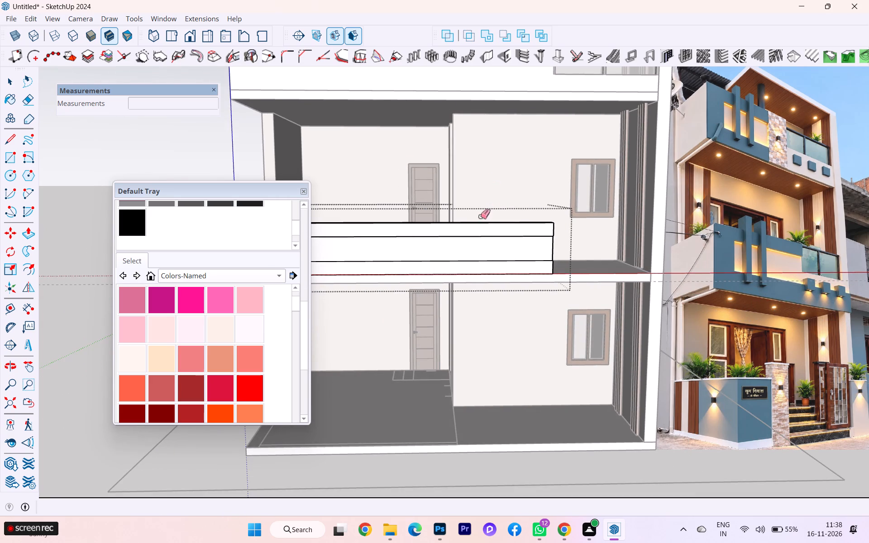
scroll(480, 221, "up", 4)
scroll(531, 241, "up", 2)
scroll(531, 241, "down", 1)
scroll(534, 243, "up", 1)
middle_click_drag(535, 244, 527, 219)
scroll(527, 219, "up", 3)
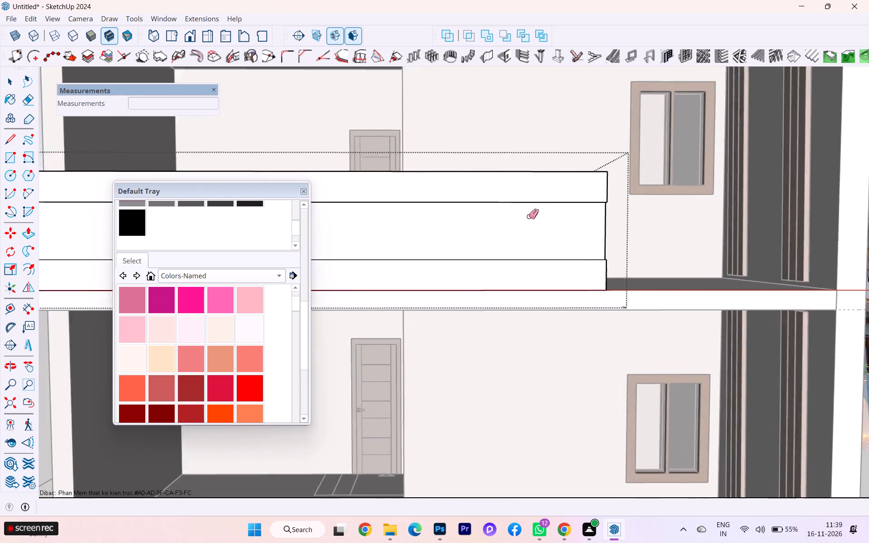
scroll(529, 216, "up", 3)
scroll(529, 216, "down", 2)
scroll(529, 216, "up", 1)
scroll(529, 216, "down", 4)
scroll(506, 222, "up", 1)
scroll(494, 248, "down", 2)
scroll(493, 251, "up", 3)
scroll(493, 251, "down", 2)
scroll(492, 252, "up", 5)
scroll(492, 252, "down", 3)
scroll(492, 252, "up", 1)
scroll(492, 252, "down", 6)
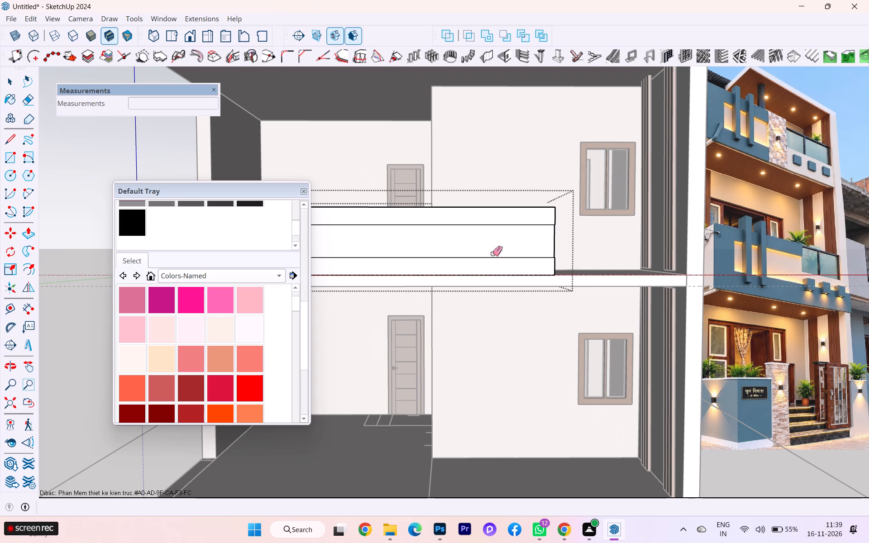
scroll(517, 233, "up", 5)
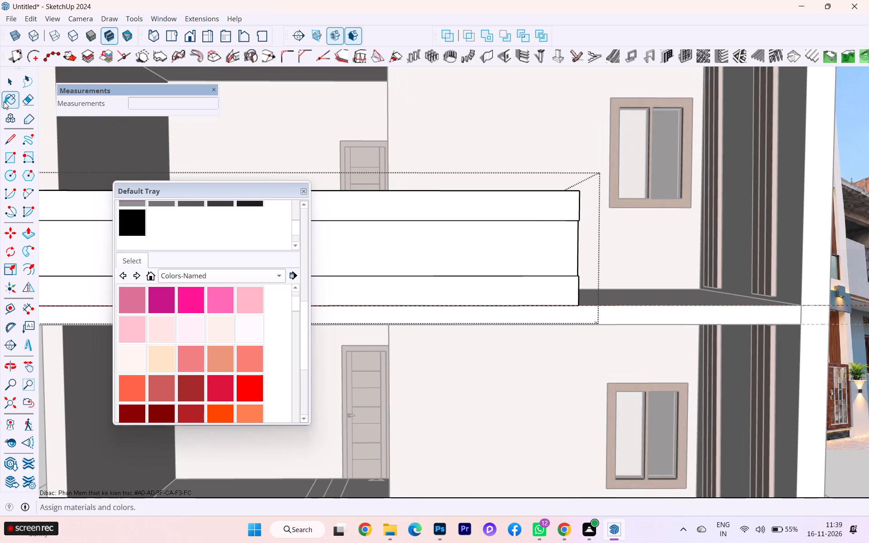
Draw a 2" line across the underside of the front parapet's upper band, perpendicular to its front edge.
left_click(9, 136)
scroll(707, 286, "up", 1)
scroll(707, 286, "down", 2)
scroll(707, 286, "up", 1)
scroll(609, 239, "down", 2)
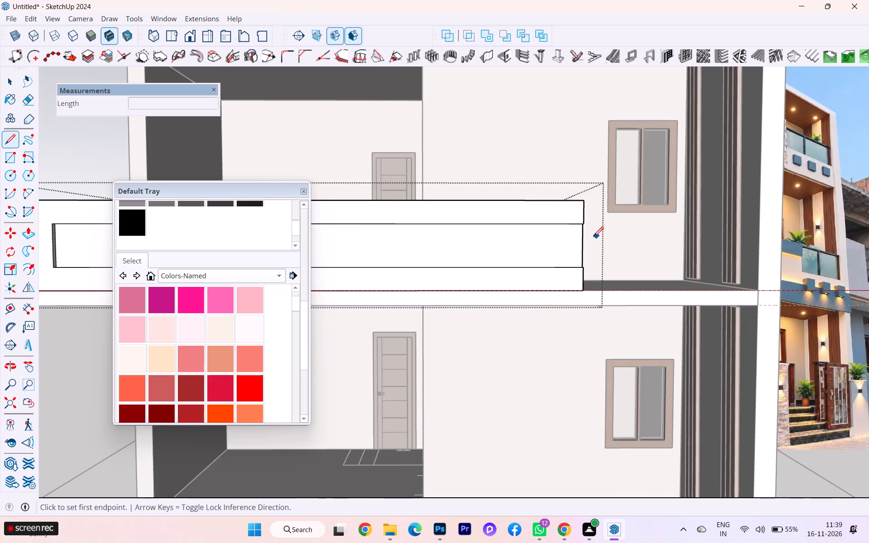
middle_click_drag(558, 233, 545, 199)
scroll(540, 175, "up", 1)
scroll(540, 175, "down", 1)
scroll(540, 175, "up", 1)
scroll(540, 175, "down", 1)
scroll(540, 175, "up", 6)
middle_click_drag(509, 174, 504, 155)
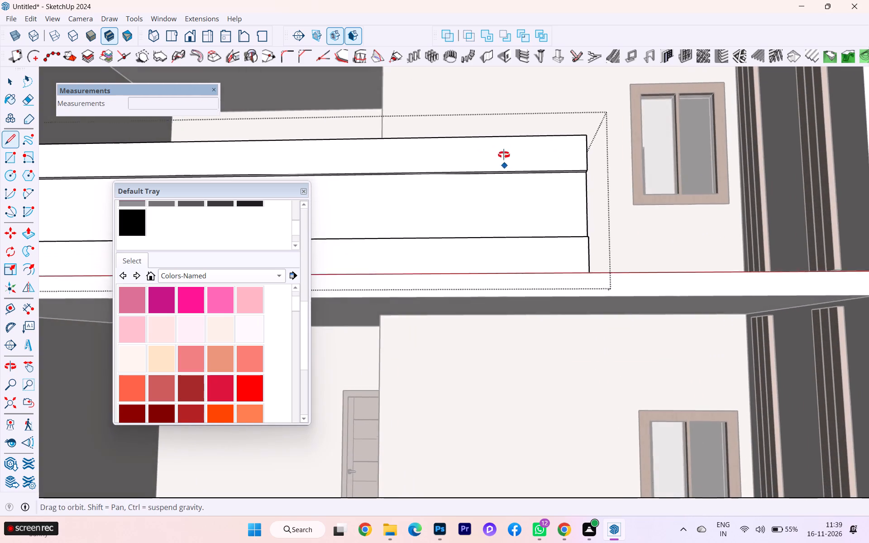
middle_click_drag(504, 155, 503, 133)
scroll(534, 132, "up", 17)
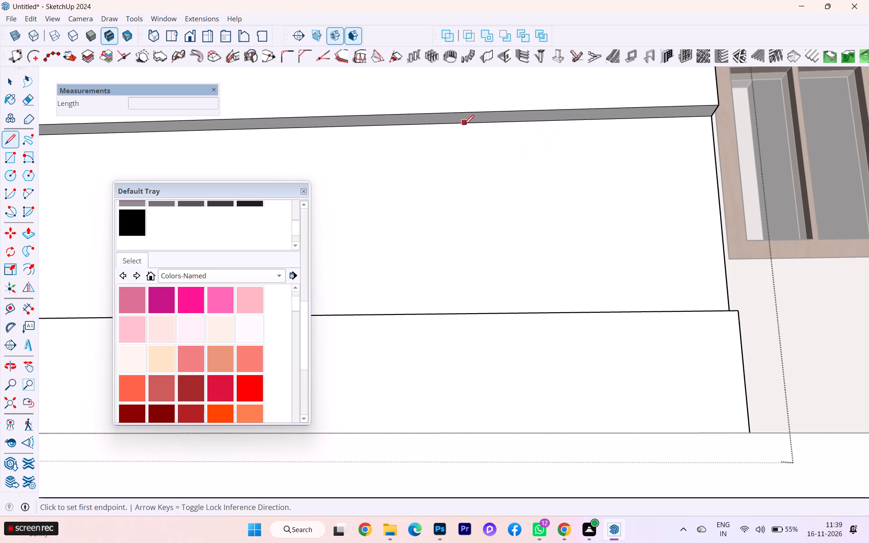
left_click(464, 125)
left_click(465, 109)
Draw a vertical line about 9 5/16" long up the front parapet's upper band, near its free end.
scroll(487, 116, "down", 1)
middle_click_drag(487, 127, 490, 326)
scroll(503, 311, "down", 1)
scroll(503, 311, "up", 2)
scroll(503, 312, "down", 4)
scroll(506, 328, "up", 1)
scroll(506, 329, "down", 4)
scroll(507, 340, "up", 2)
scroll(507, 341, "down", 4)
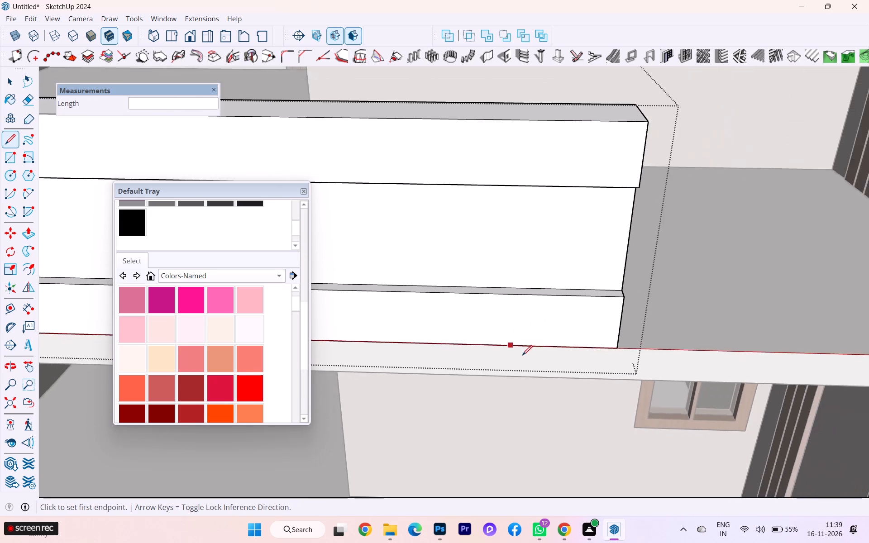
scroll(522, 355, "down", 7)
left_click(499, 267)
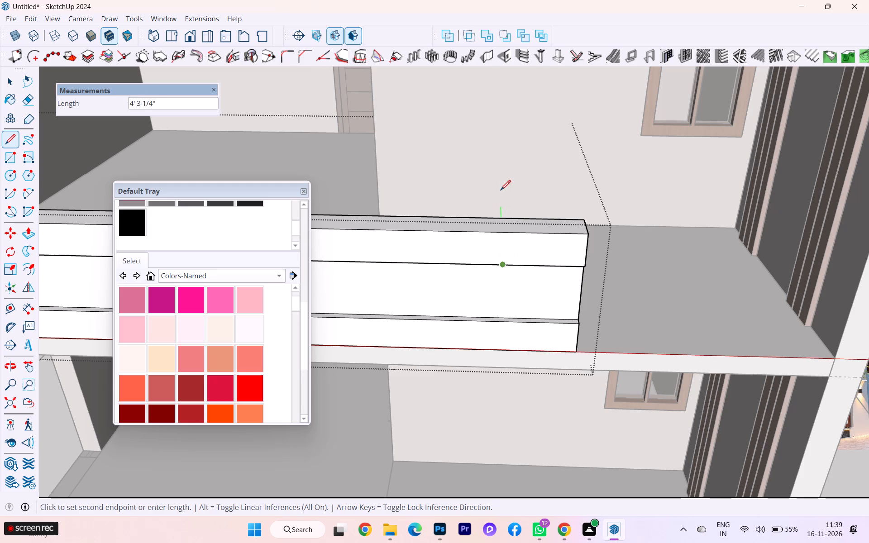
key("Up")
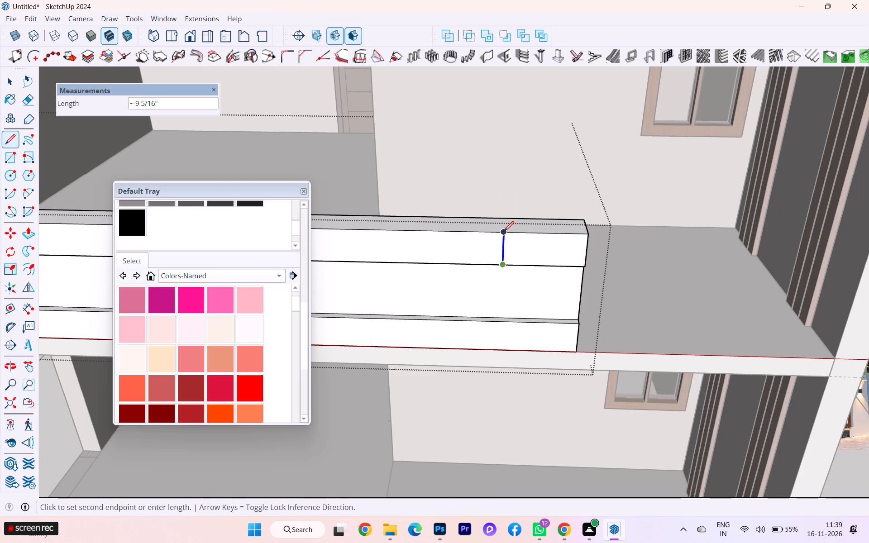
scroll(504, 231, "up", 3)
left_click(504, 231)
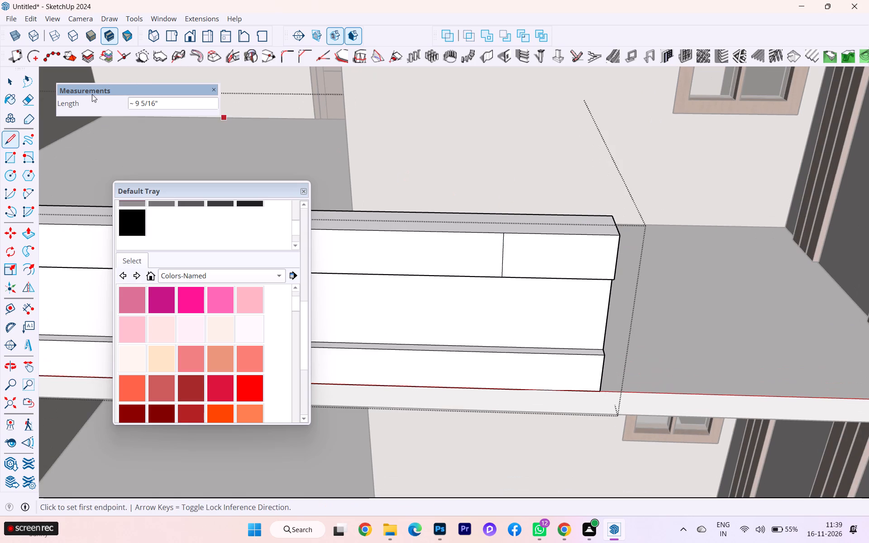
Push the short underside face at the upper band's free end up about 9 5/16", cutting away that end of the band.
left_click(9, 85)
scroll(577, 263, "down", 1)
middle_click_drag(577, 263, 553, 148)
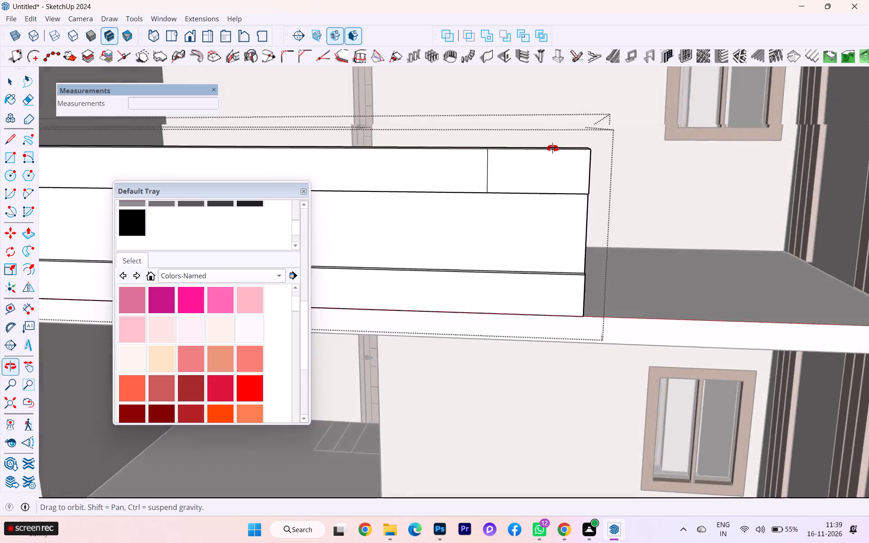
middle_click_drag(553, 148, 556, 68)
scroll(525, 83, "up", 4)
scroll(508, 104, "down", 2)
scroll(508, 104, "up", 1)
left_click(513, 94)
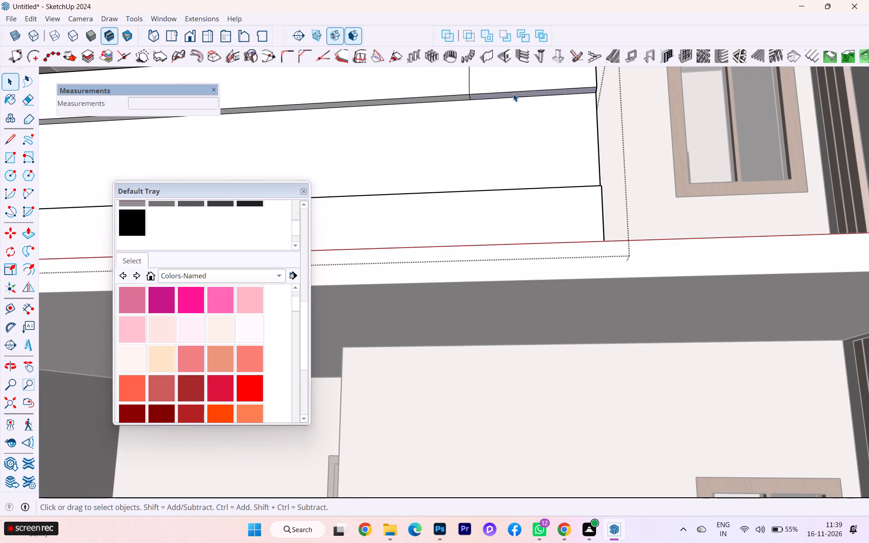
key("p")
key("Return")
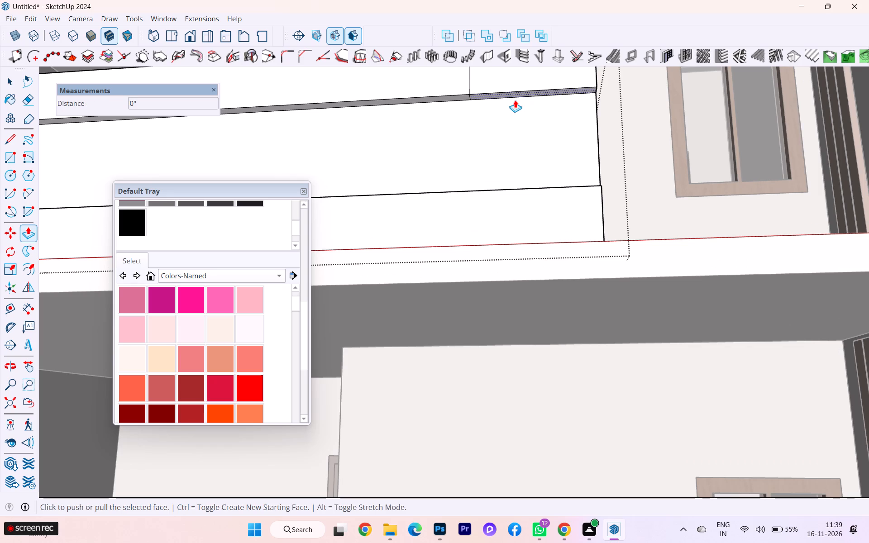
left_click(515, 102)
scroll(502, 110, "down", 3)
scroll(501, 111, "up", 1)
scroll(501, 111, "down", 4)
scroll(499, 117, "up", 1)
scroll(500, 142, "down", 1)
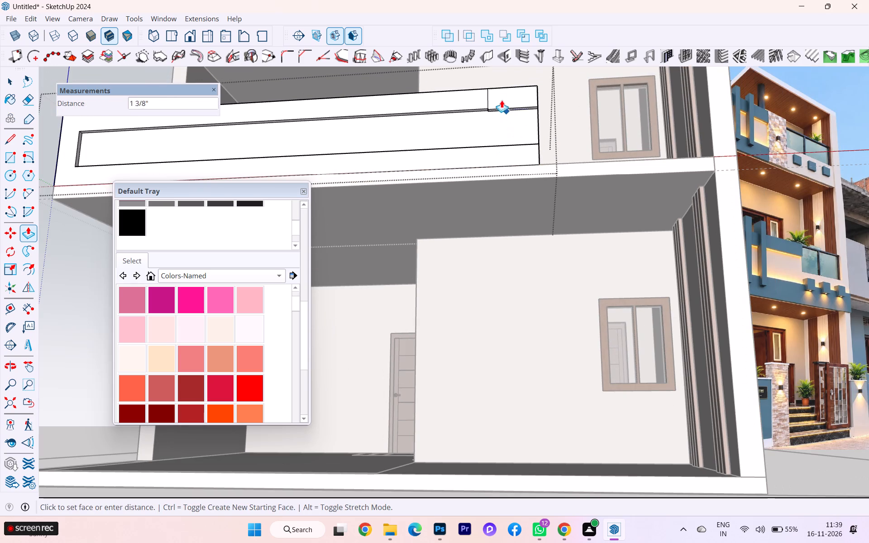
left_click(504, 83)
Examine the notched front parapet from several angles and distances alongside the reference photo.
scroll(513, 99, "down", 3)
middle_click_drag(515, 117, 519, 205)
scroll(555, 139, "down", 3)
middle_click_drag(554, 171, 590, 246)
scroll(581, 339, "up", 4)
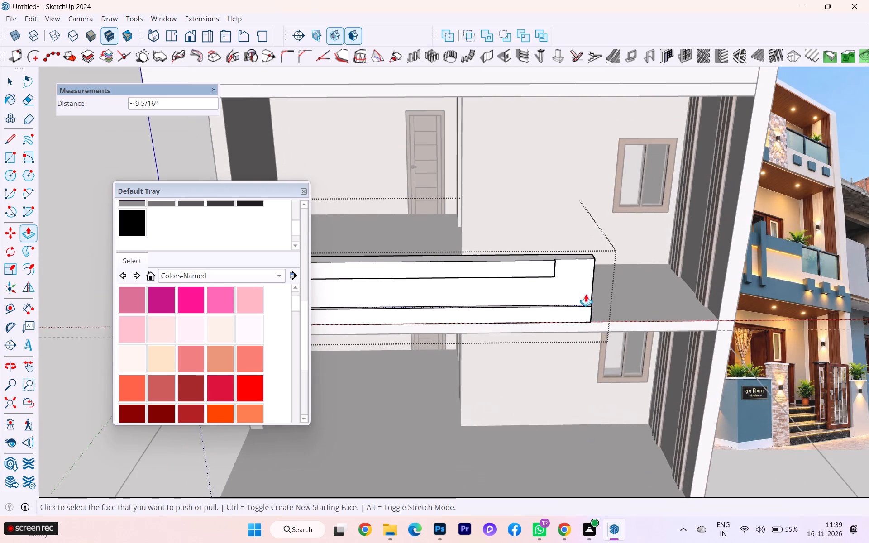
scroll(599, 274, "down", 3)
scroll(524, 299, "down", 3)
scroll(590, 280, "up", 3)
scroll(593, 281, "down", 1)
middle_click_drag(597, 299, 585, 324)
scroll(570, 301, "up", 2)
scroll(568, 300, "down", 2)
scroll(568, 300, "up", 2)
scroll(489, 312, "up", 1)
scroll(487, 314, "down", 1)
scroll(487, 316, "up", 2)
scroll(523, 329, "down", 1)
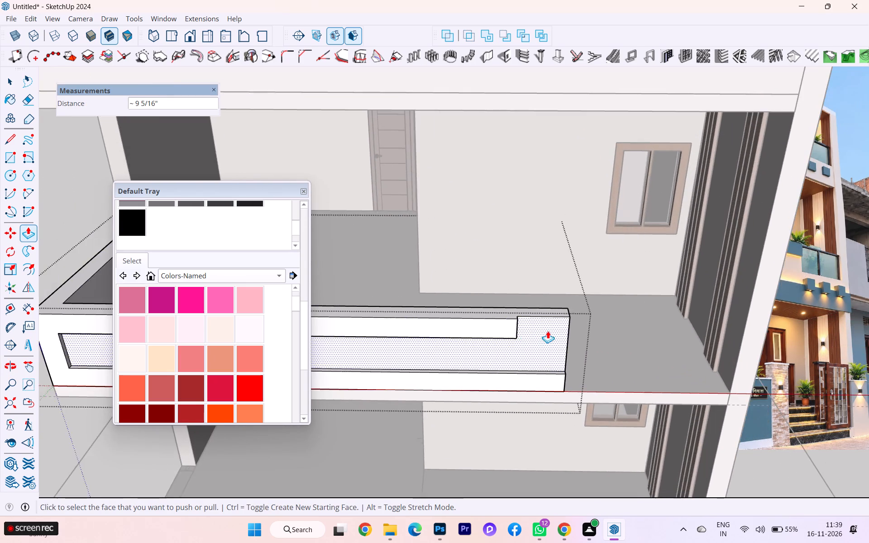
scroll(548, 331, "down", 1)
scroll(554, 331, "up", 1)
scroll(554, 331, "down", 8)
scroll(540, 293, "down", 2)
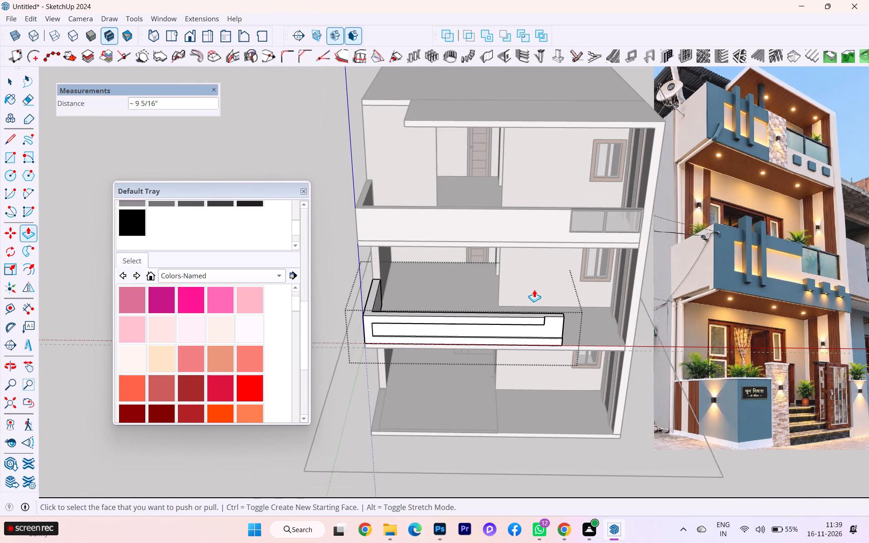
scroll(427, 344, "up", 4)
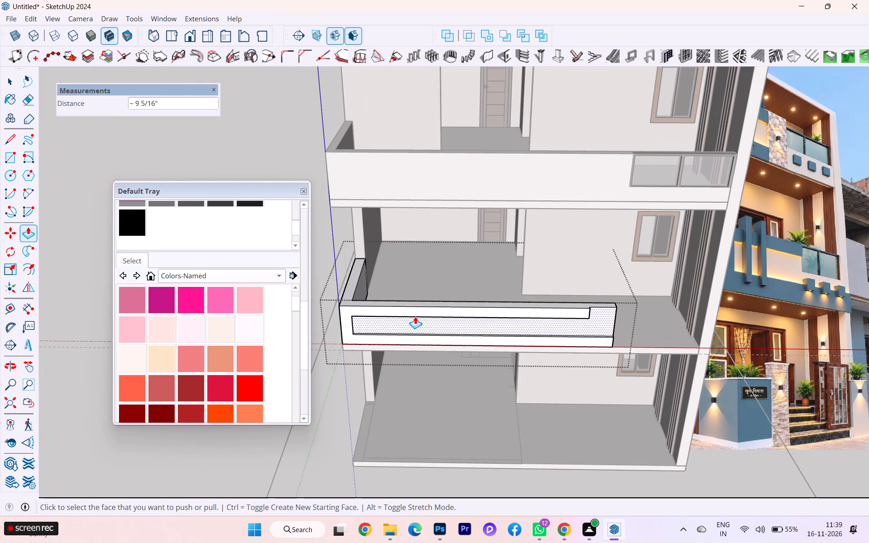
middle_click_drag(411, 311, 464, 263)
scroll(472, 250, "up", 4)
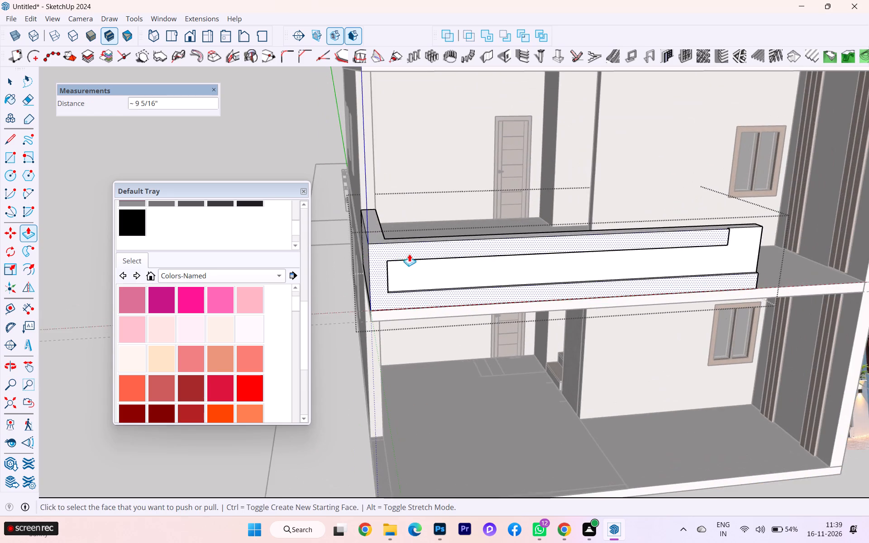
scroll(353, 262, "down", 8)
scroll(332, 271, "up", 1)
scroll(422, 224, "up", 2)
scroll(382, 276, "up", 2)
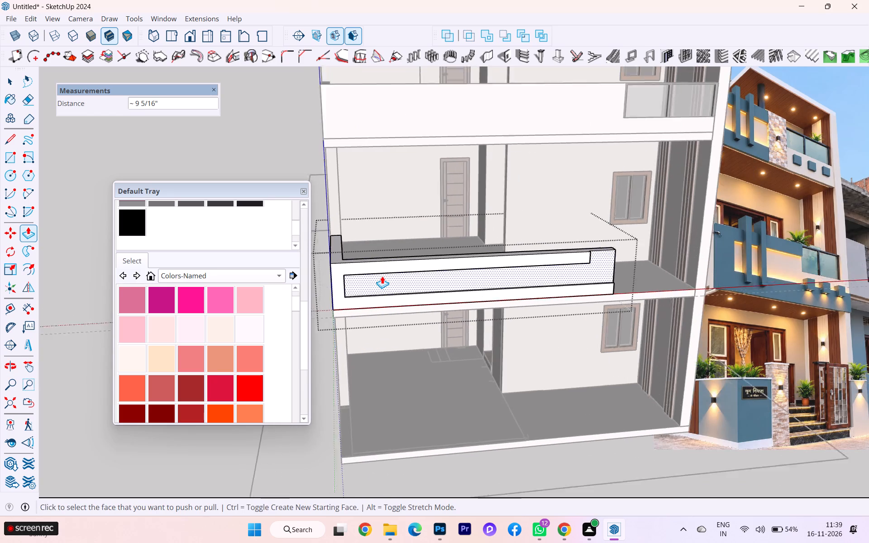
scroll(382, 276, "up", 3)
scroll(436, 307, "down", 6)
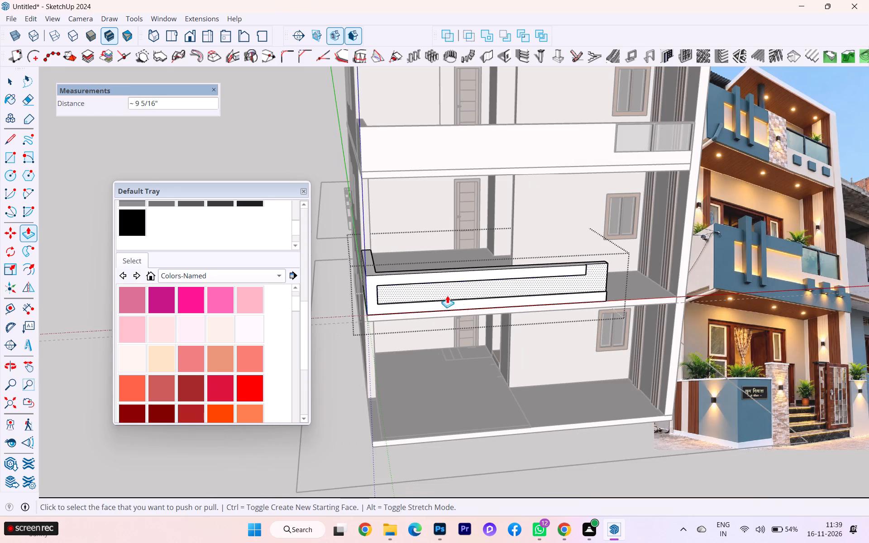
scroll(542, 288, "down", 1)
middle_click_drag(537, 293, 526, 305)
scroll(482, 276, "up", 1)
scroll(322, 309, "up", 4)
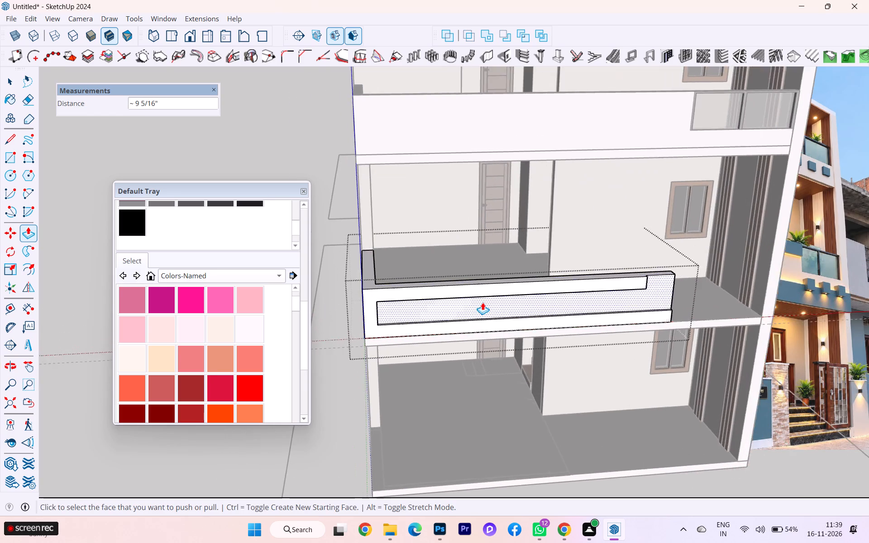
scroll(482, 302, "up", 3)
scroll(482, 302, "down", 1)
scroll(482, 302, "up", 2)
Push the front parapet's raised border face inward, and pull it back out 2" from a new starting face.
left_click(8, 76)
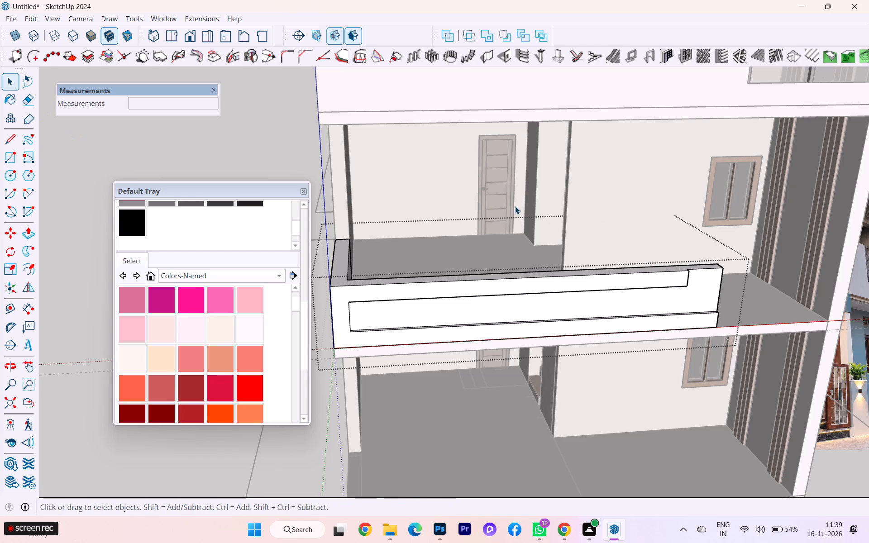
scroll(669, 221, "down", 1)
middle_click_drag(631, 279, 613, 294)
scroll(589, 291, "up", 3)
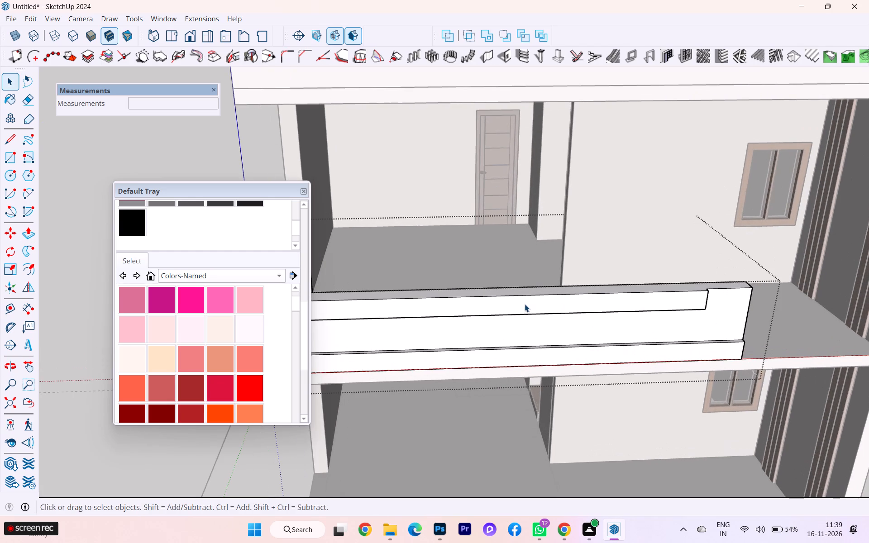
left_click(520, 303)
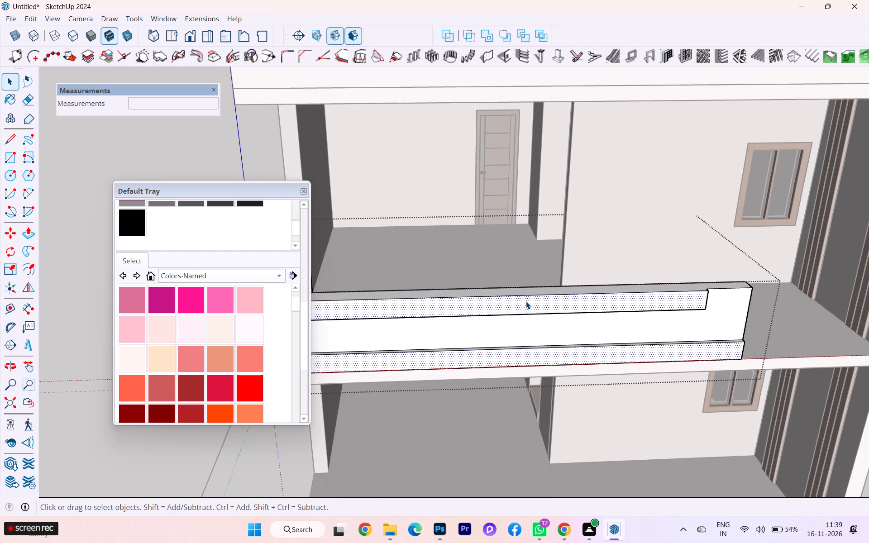
key("o")
key("Return")
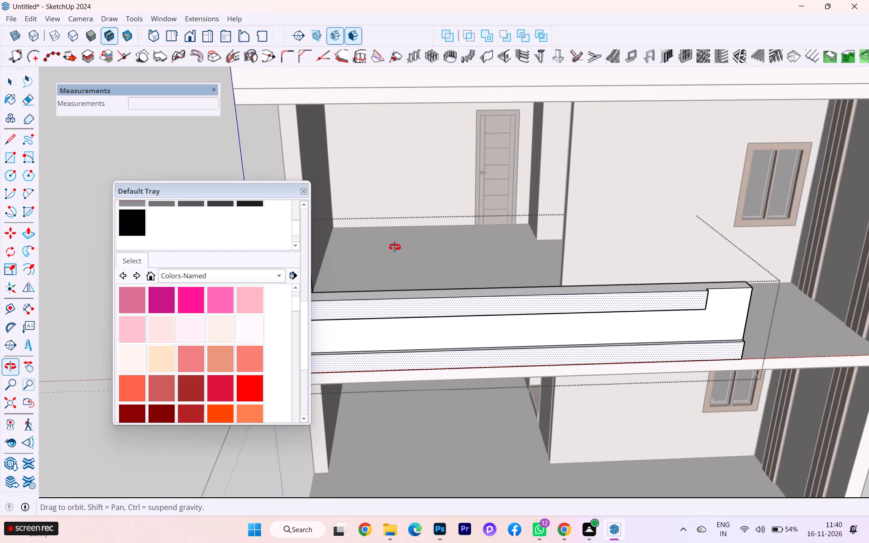
left_click(23, 235)
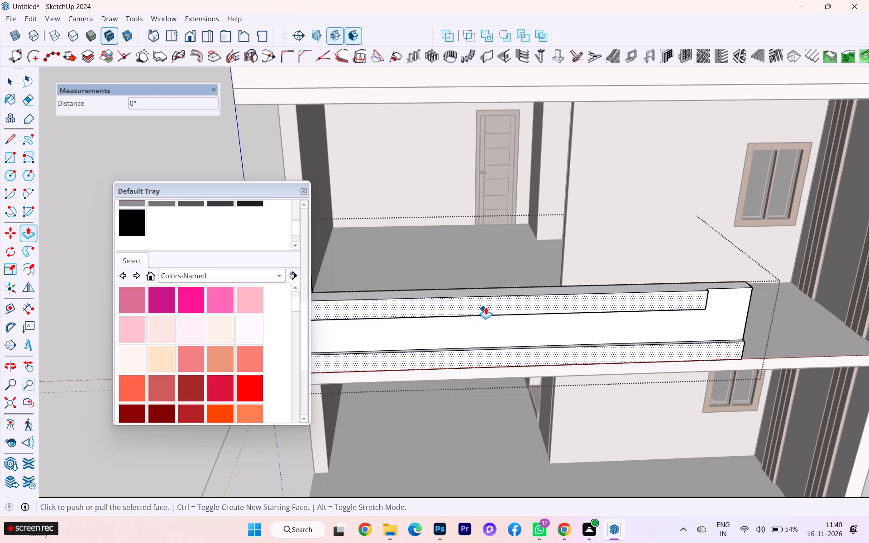
left_click(486, 305)
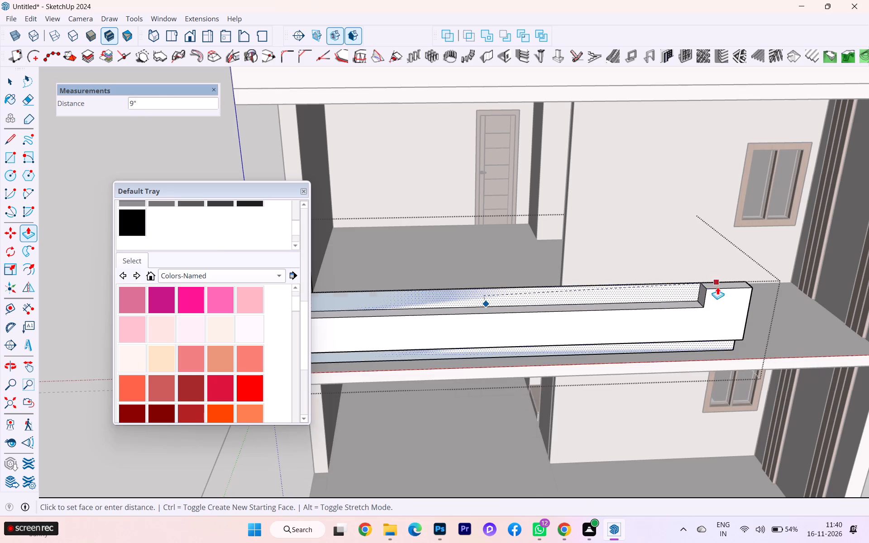
left_click(718, 291)
left_click(609, 305)
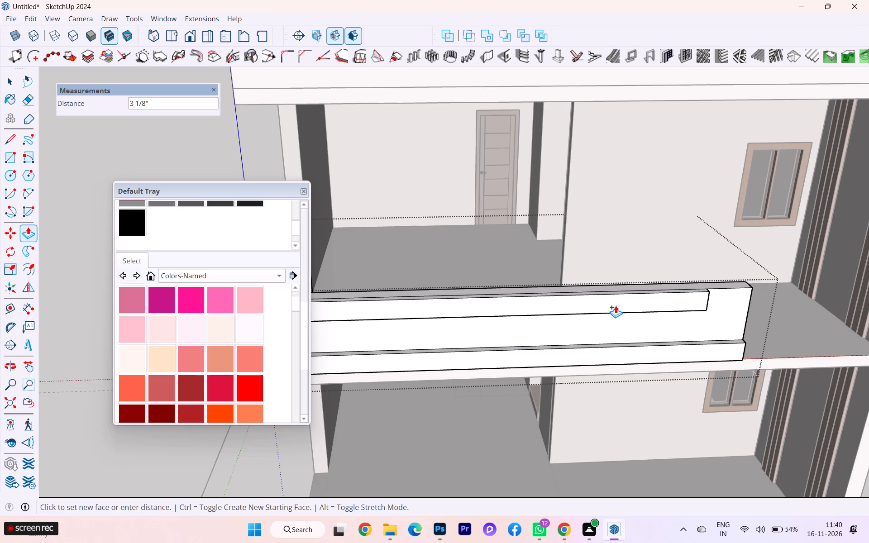
key("2")
key("Return")
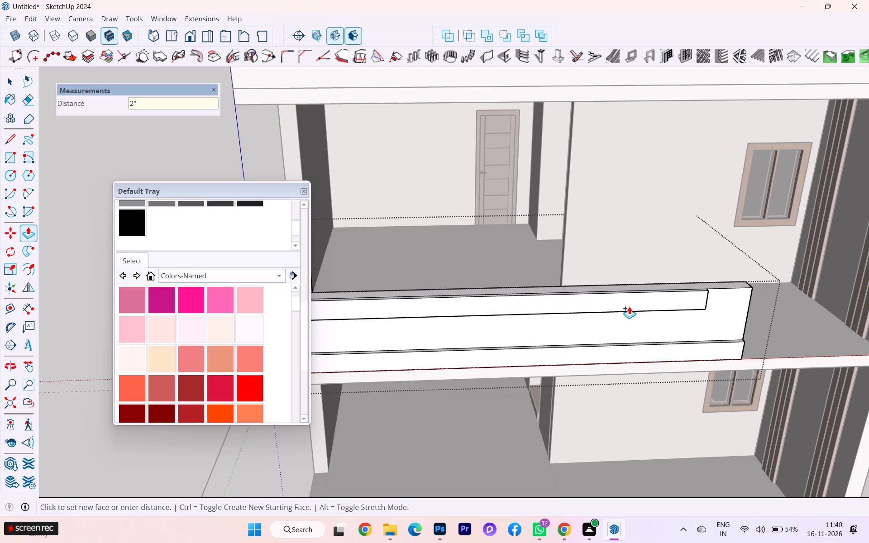
Inspect the reworked front parapet up close, leave its editing context, and examine the whole facade against the reference photo.
scroll(629, 306, "down", 2)
scroll(636, 310, "up", 1)
scroll(643, 313, "down", 1)
middle_click_drag(665, 262, 663, 222)
scroll(663, 217, "up", 4)
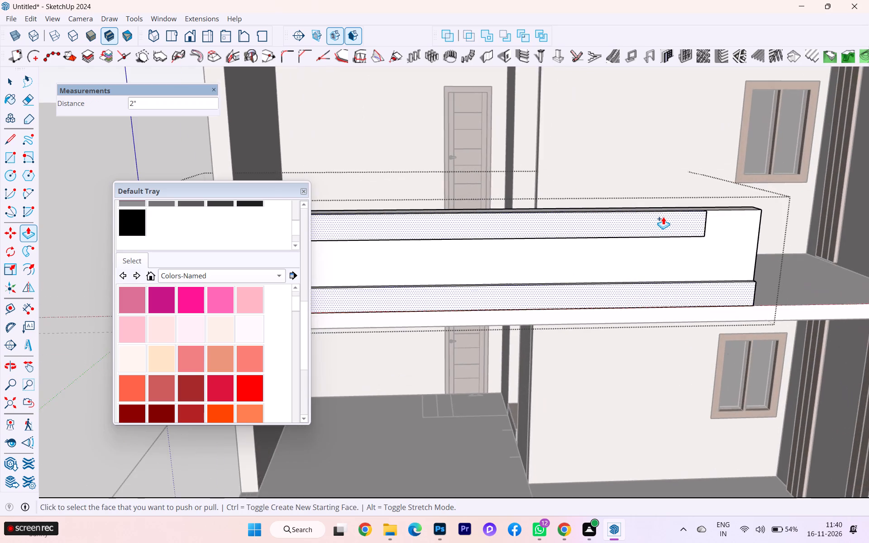
scroll(586, 232, "up", 3)
scroll(688, 222, "down", 1)
middle_click_drag(687, 224, 565, 247)
scroll(565, 247, "down", 6)
scroll(624, 265, "up", 1)
scroll(624, 266, "down", 2)
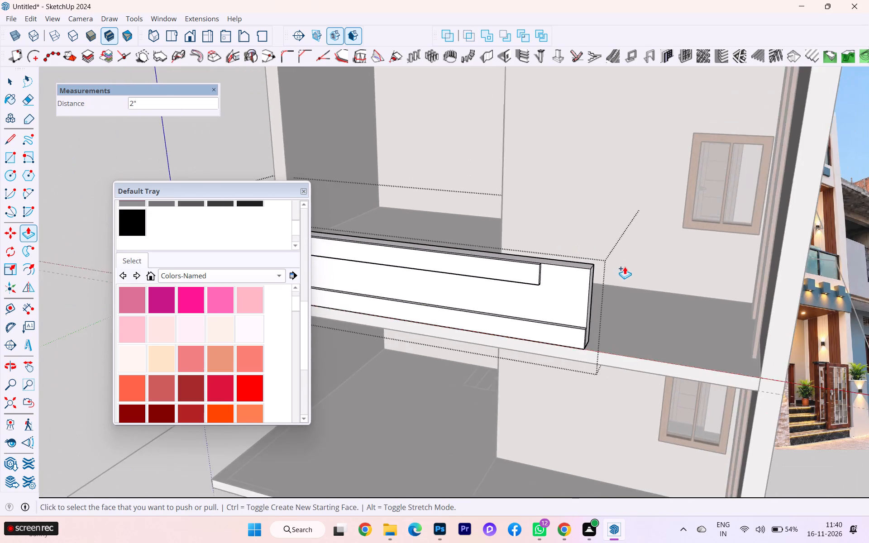
scroll(625, 267, "down", 2)
left_click(10, 75)
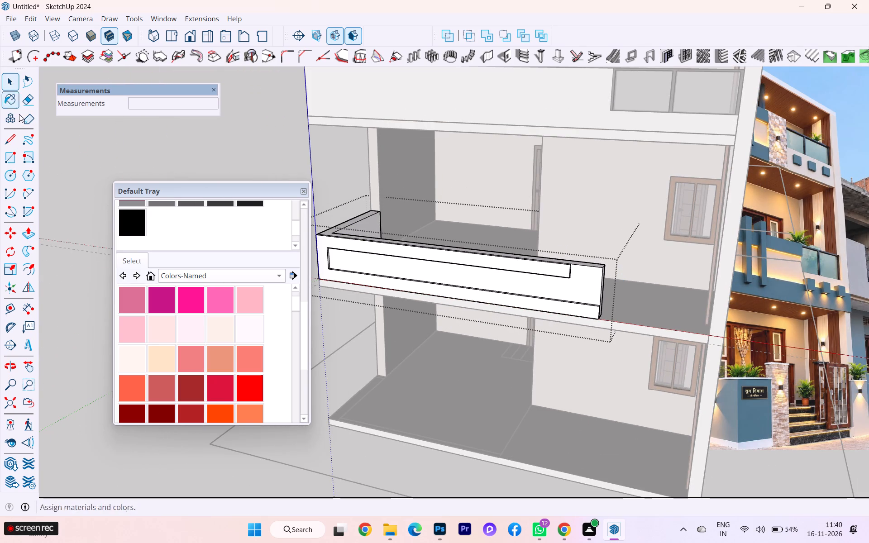
left_click(247, 474)
scroll(266, 461, "down", 2)
scroll(272, 459, "up", 1)
scroll(272, 459, "down", 1)
scroll(272, 459, "up", 2)
scroll(273, 459, "down", 1)
scroll(444, 417, "down", 3)
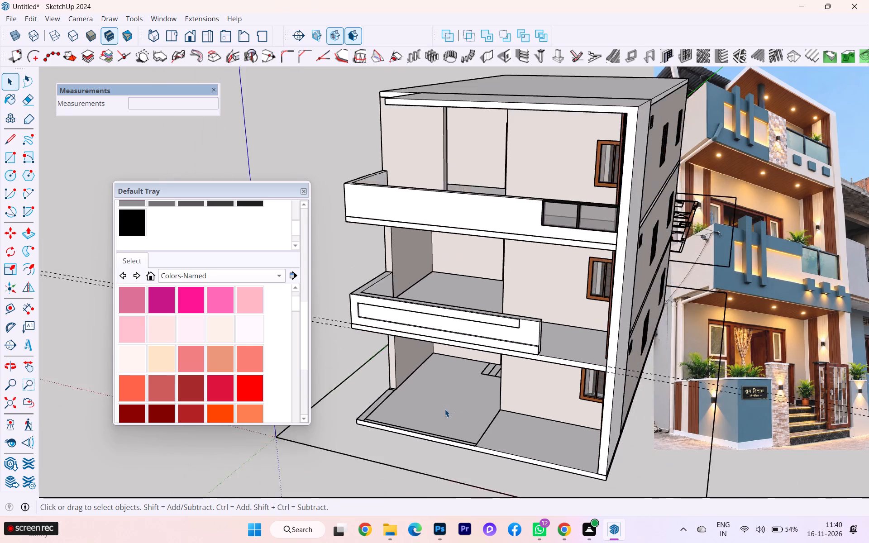
scroll(445, 409, "down", 7)
middle_click_drag(439, 404, 563, 384)
scroll(558, 372, "up", 4)
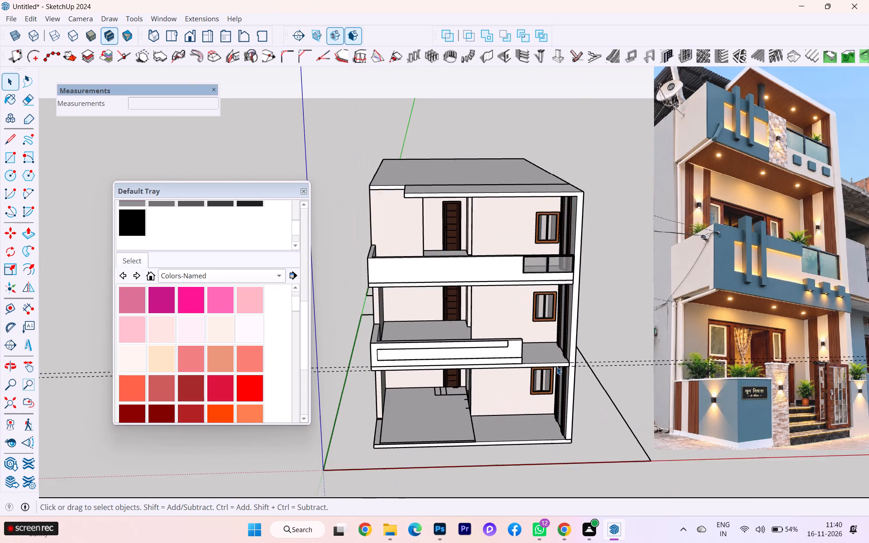
scroll(531, 301, "up", 5)
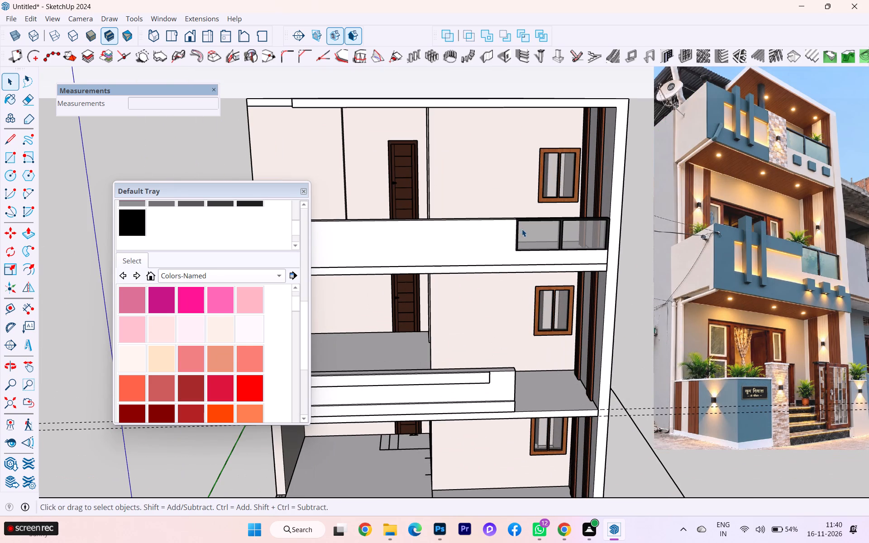
Inspect the upper balcony parapet's solid front and glass railing against the lower parapet and the reference photo, and leave its editing context.
left_click(527, 231)
triple_click(531, 236)
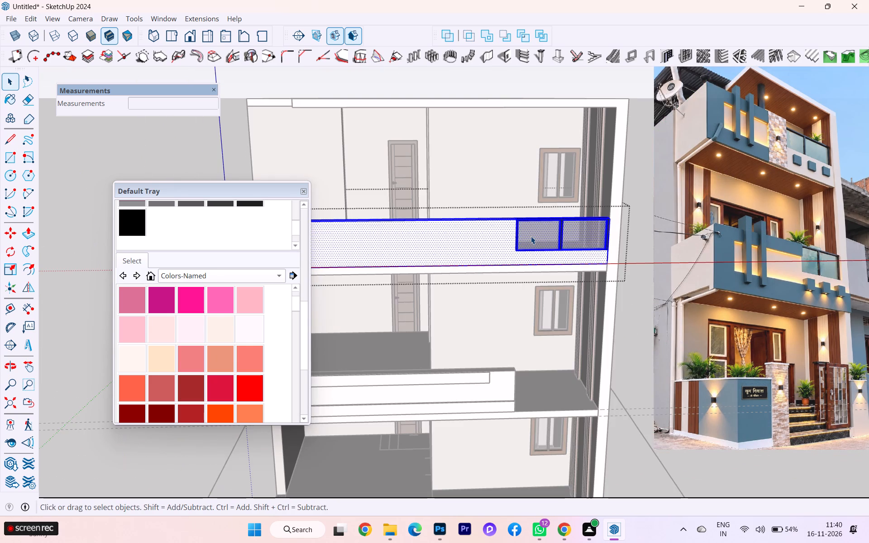
triple_click(531, 236)
left_click(574, 236)
scroll(529, 245, "up", 3)
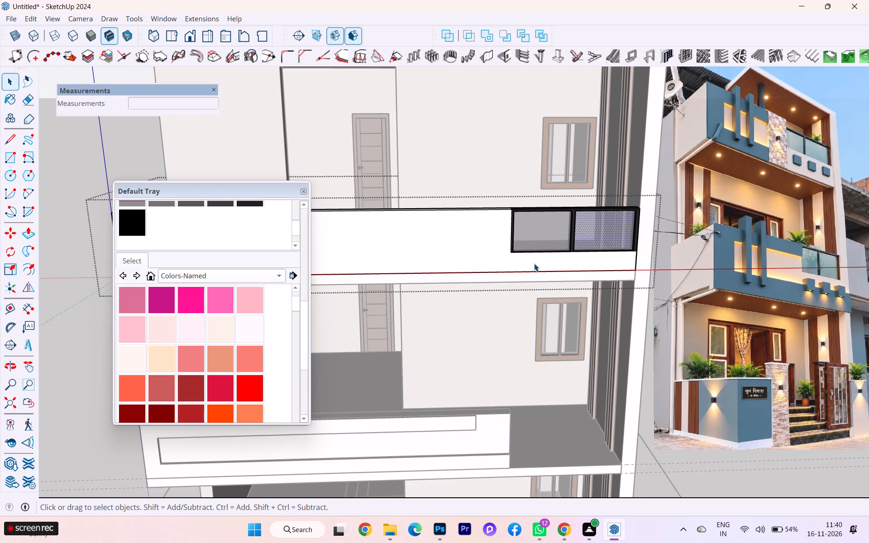
scroll(534, 266, "down", 2)
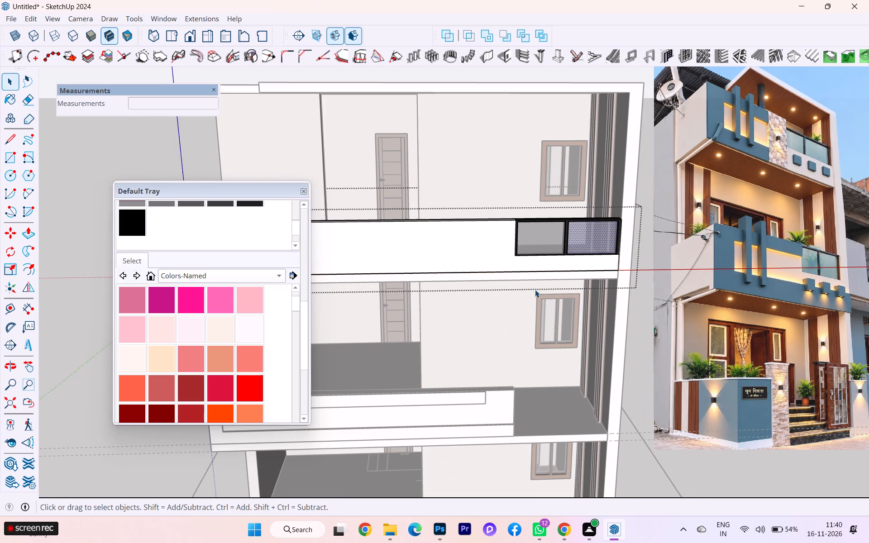
scroll(472, 439, "up", 3)
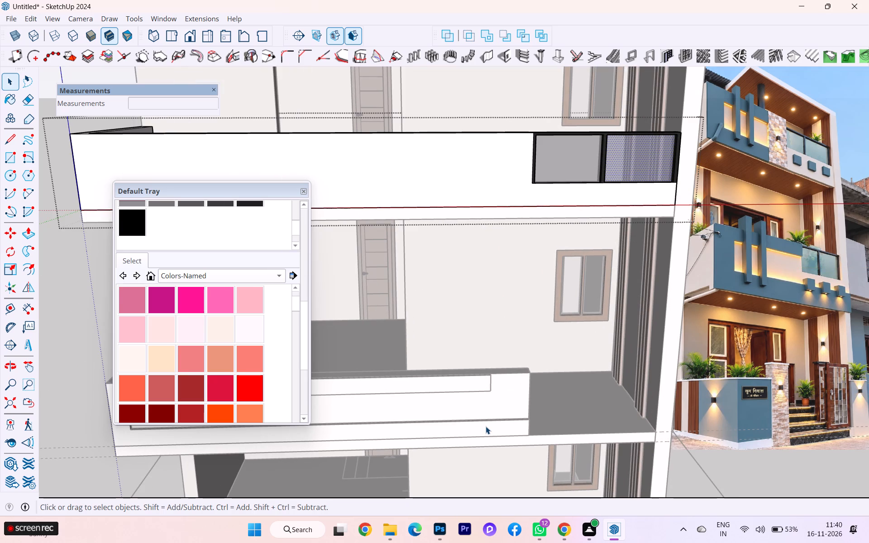
scroll(666, 434, "down", 4)
scroll(666, 434, "up", 1)
scroll(666, 434, "down", 1)
scroll(444, 378, "down", 9)
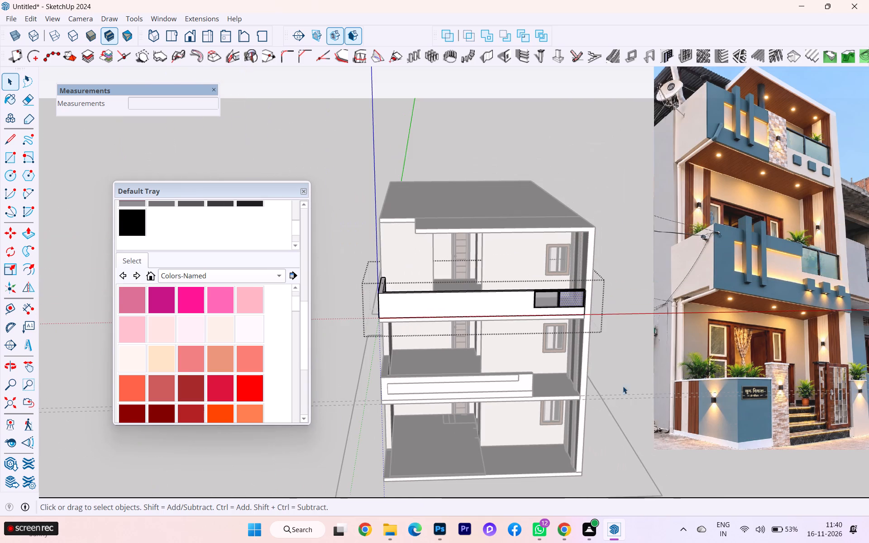
left_click(621, 395)
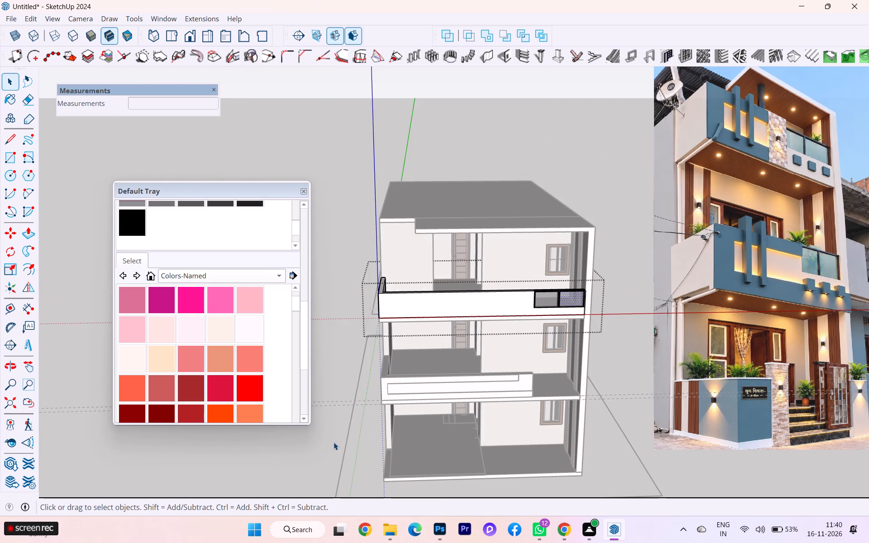
left_click(334, 442)
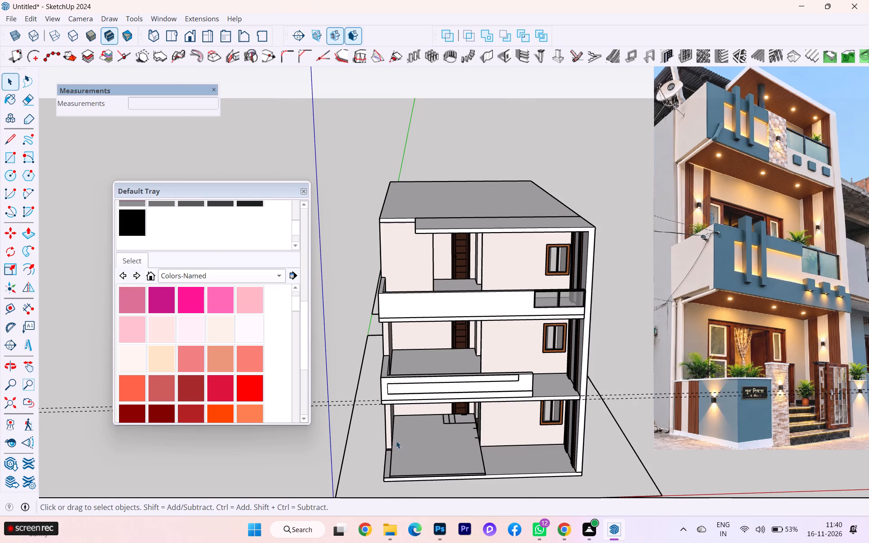
Delete the notched parapet from the lower balcony.
left_click(441, 380)
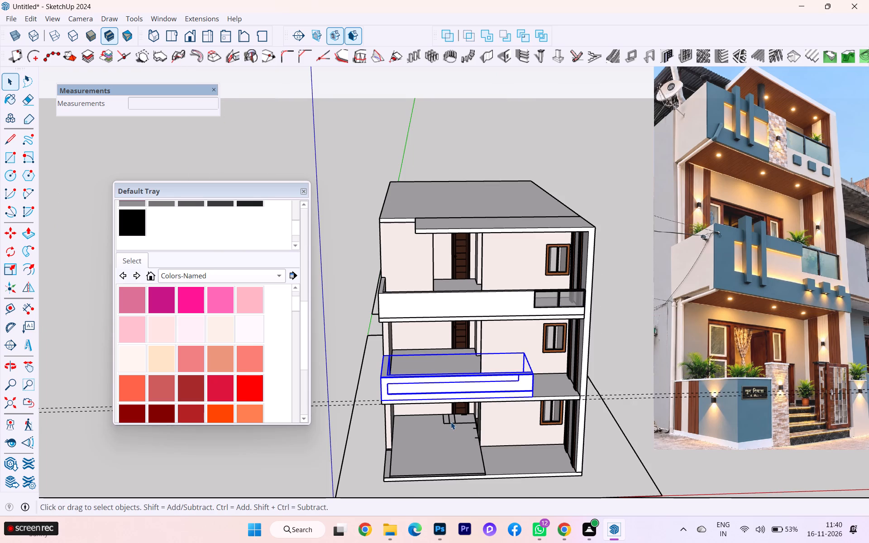
key("Delete")
Open the upper balcony parapet for editing and make a group from the glass railing frame's top edge.
scroll(503, 402, "down", 1)
scroll(509, 330, "up", 1)
scroll(509, 285, "up", 7)
double_click(513, 327)
double_click(532, 324)
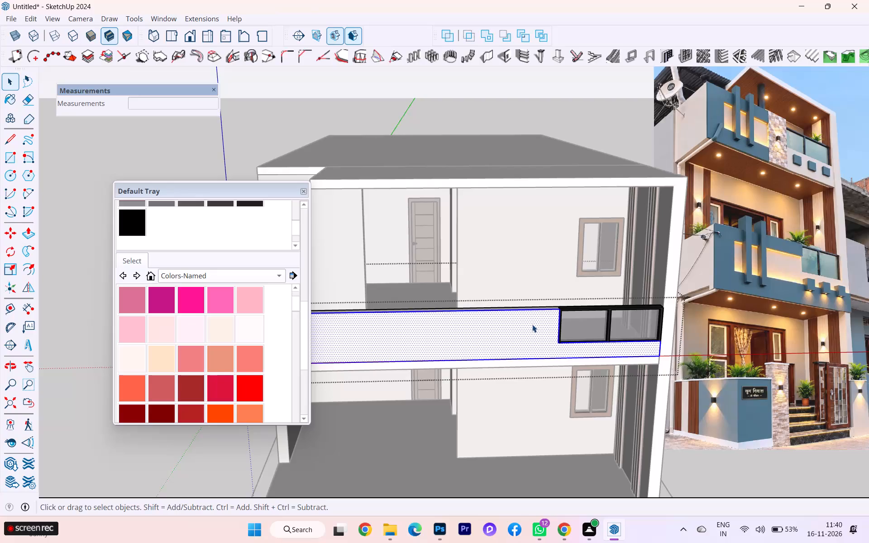
double_click(532, 324)
left_click(510, 329)
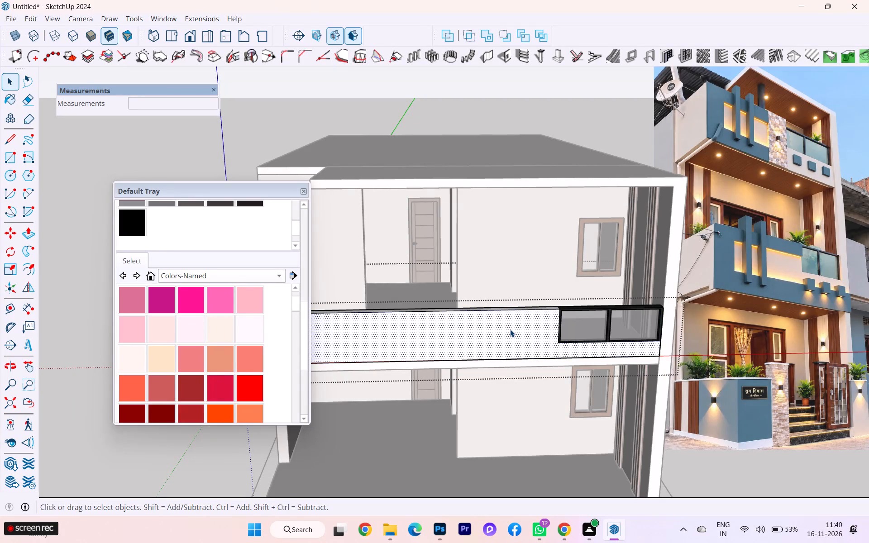
left_click(589, 319)
triple_click(589, 319)
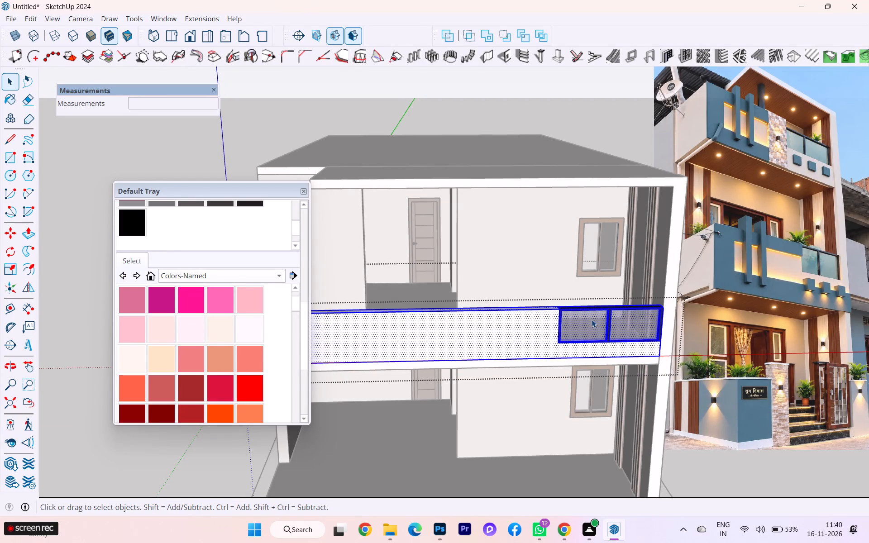
triple_click(603, 319)
scroll(604, 319, "up", 2)
scroll(606, 318, "down", 1)
scroll(606, 318, "up", 5)
scroll(628, 314, "down", 1)
scroll(628, 314, "up", 3)
scroll(628, 314, "down", 3)
scroll(628, 314, "up", 2)
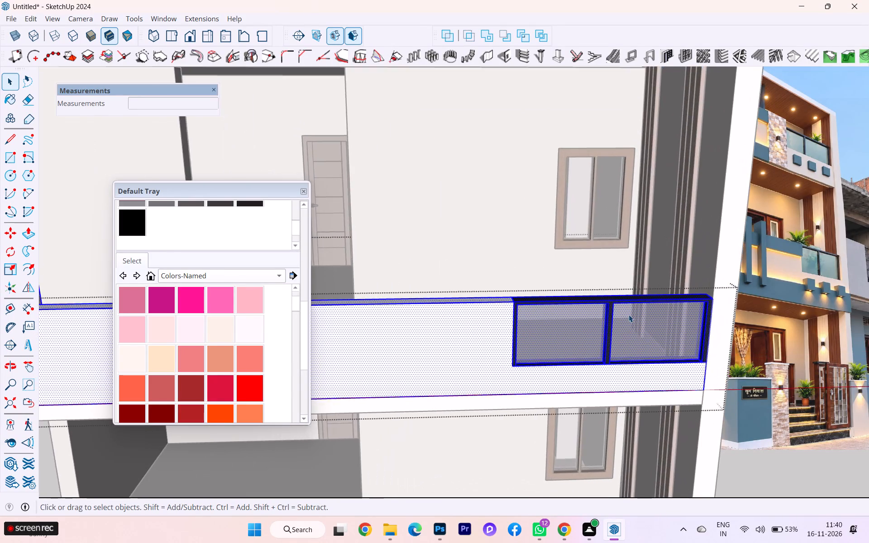
scroll(629, 314, "up", 3)
scroll(559, 300, "down", 1)
scroll(559, 300, "up", 4)
double_click(559, 300)
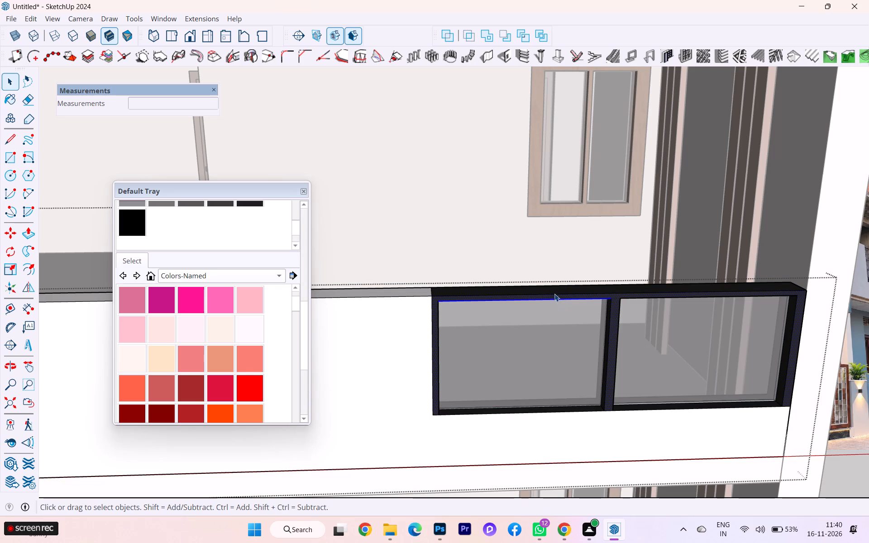
double_click(550, 292, "shift")
left_click(550, 292, "shift")
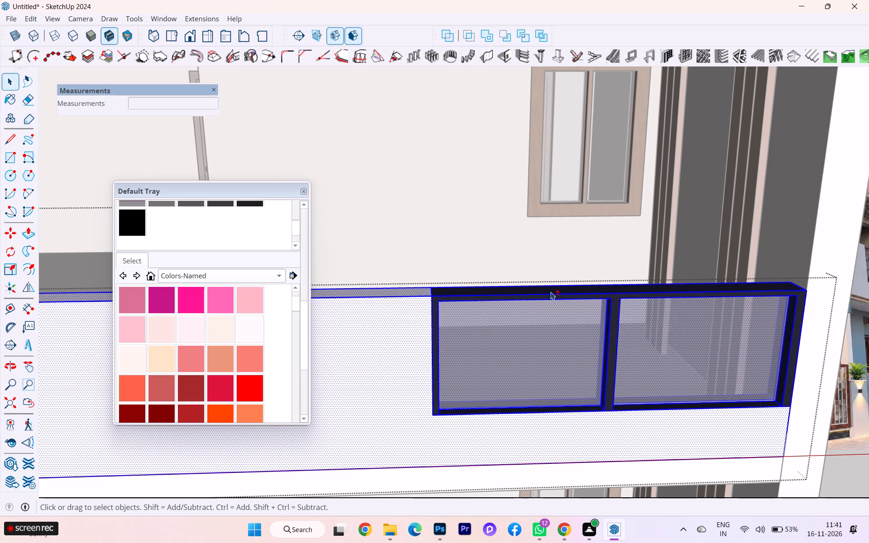
double_click(556, 294, "shift")
right_click(556, 294)
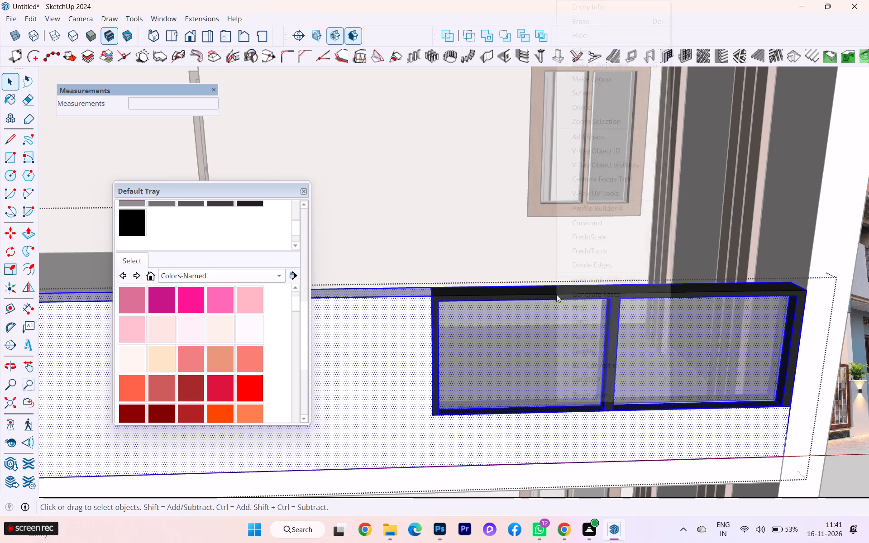
left_click(598, 79)
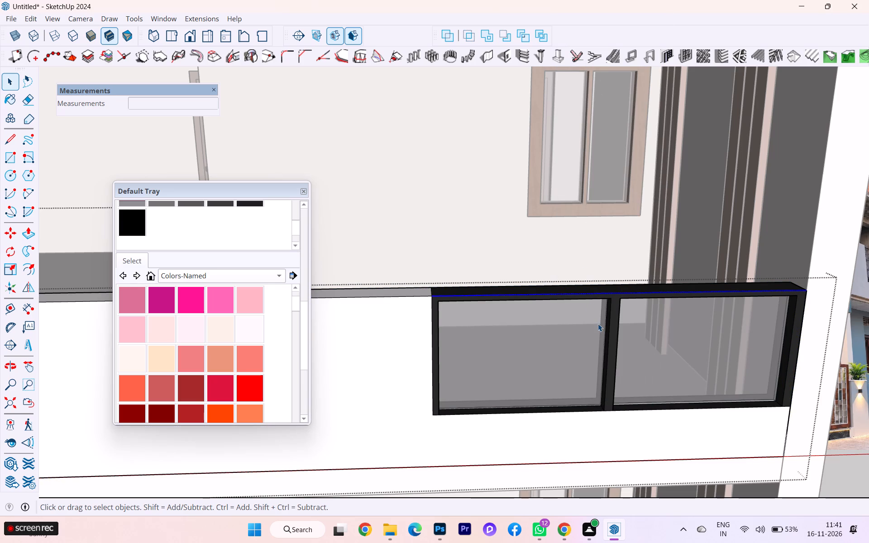
Hide the glass face in the upper railing's first bay and the upper inner frame edge of the bay beside it.
right_click(598, 324)
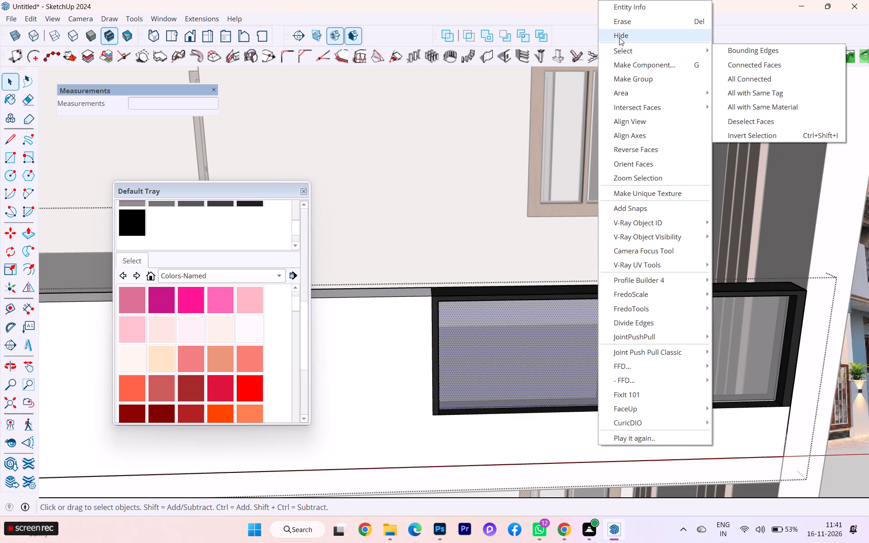
left_click(620, 36)
double_click(600, 295)
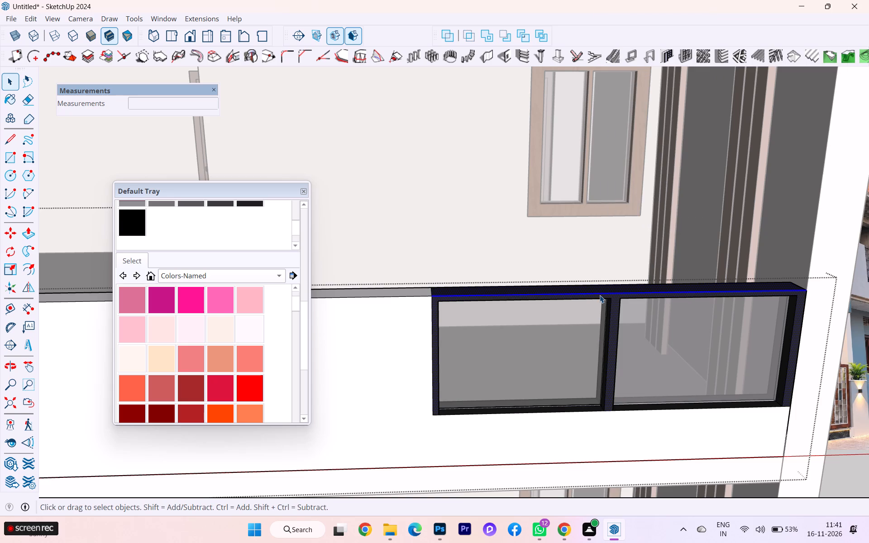
right_click(600, 295)
left_click(627, 111)
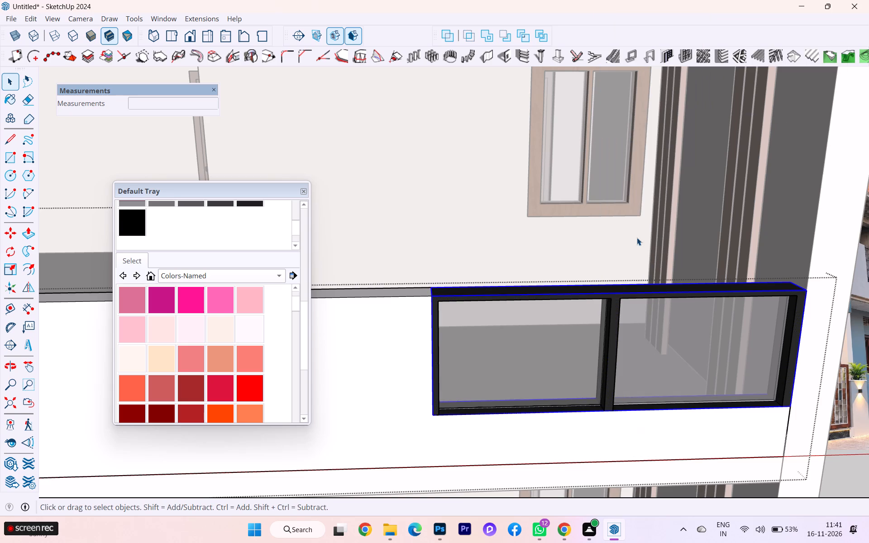
right_click(623, 300)
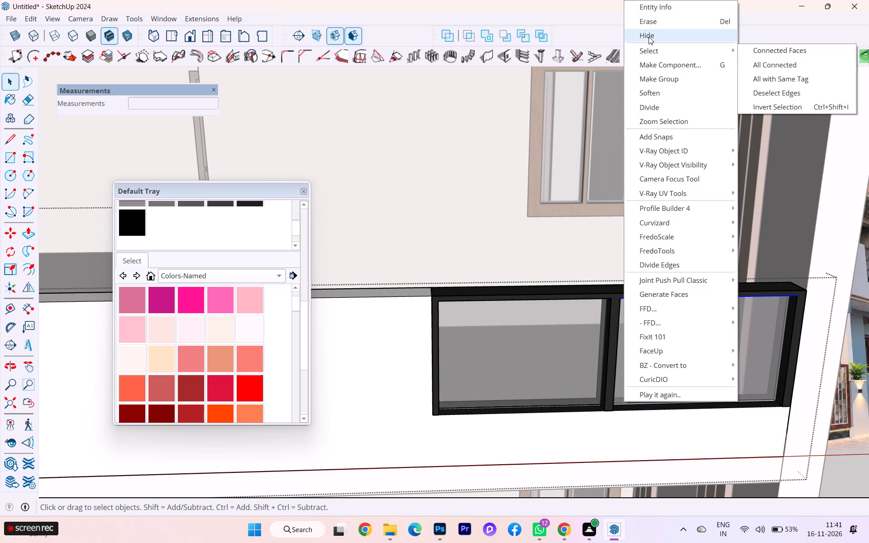
left_click(649, 37)
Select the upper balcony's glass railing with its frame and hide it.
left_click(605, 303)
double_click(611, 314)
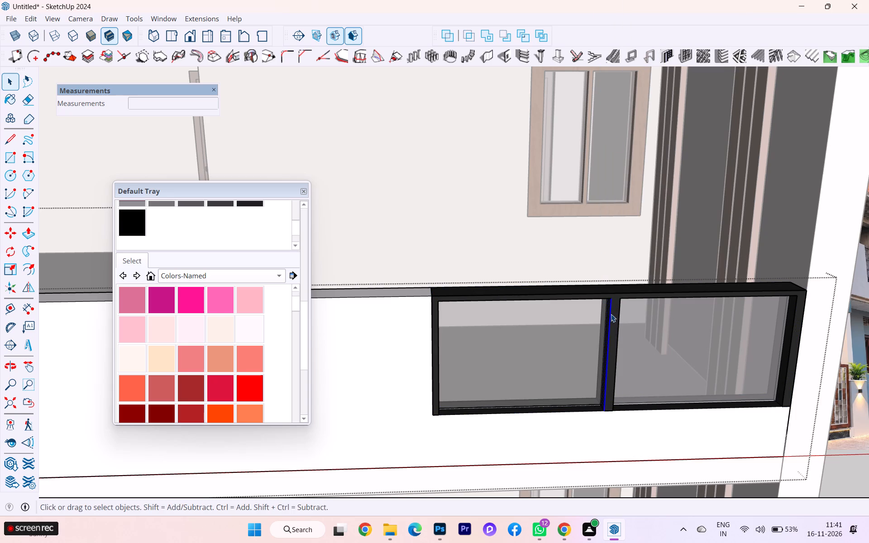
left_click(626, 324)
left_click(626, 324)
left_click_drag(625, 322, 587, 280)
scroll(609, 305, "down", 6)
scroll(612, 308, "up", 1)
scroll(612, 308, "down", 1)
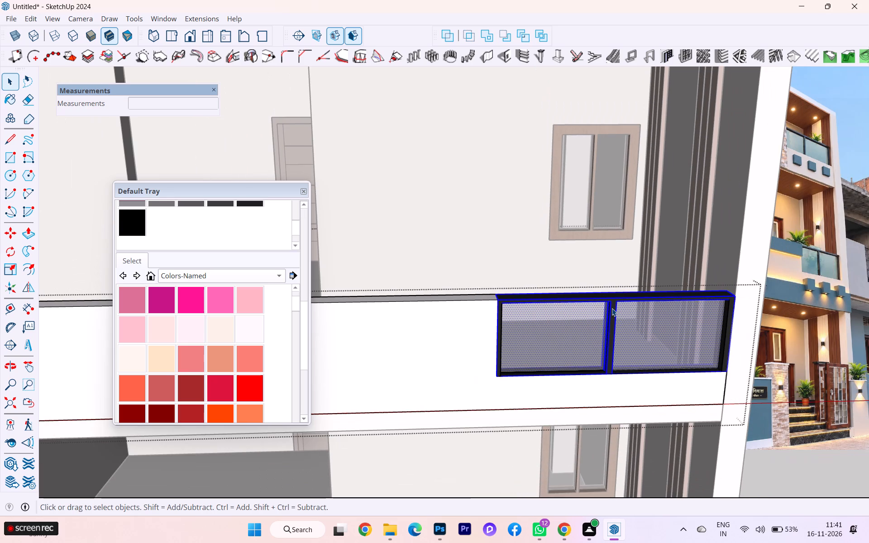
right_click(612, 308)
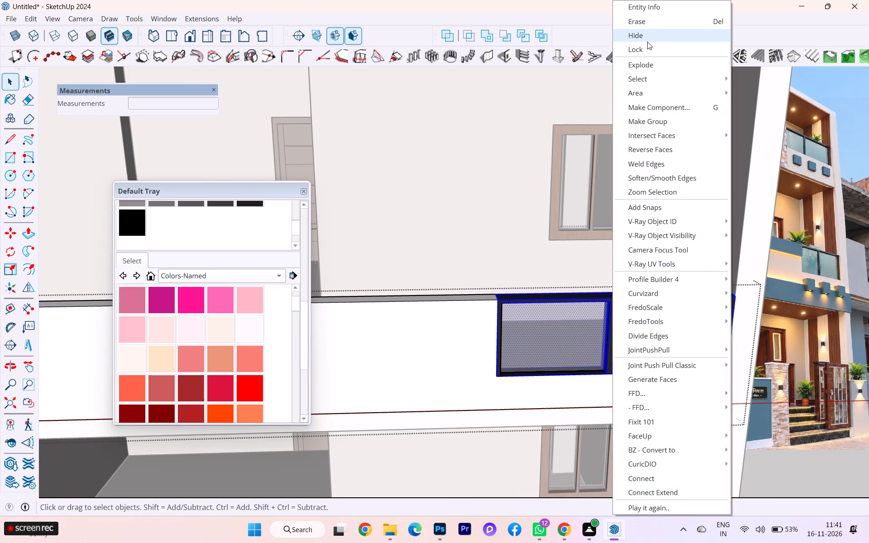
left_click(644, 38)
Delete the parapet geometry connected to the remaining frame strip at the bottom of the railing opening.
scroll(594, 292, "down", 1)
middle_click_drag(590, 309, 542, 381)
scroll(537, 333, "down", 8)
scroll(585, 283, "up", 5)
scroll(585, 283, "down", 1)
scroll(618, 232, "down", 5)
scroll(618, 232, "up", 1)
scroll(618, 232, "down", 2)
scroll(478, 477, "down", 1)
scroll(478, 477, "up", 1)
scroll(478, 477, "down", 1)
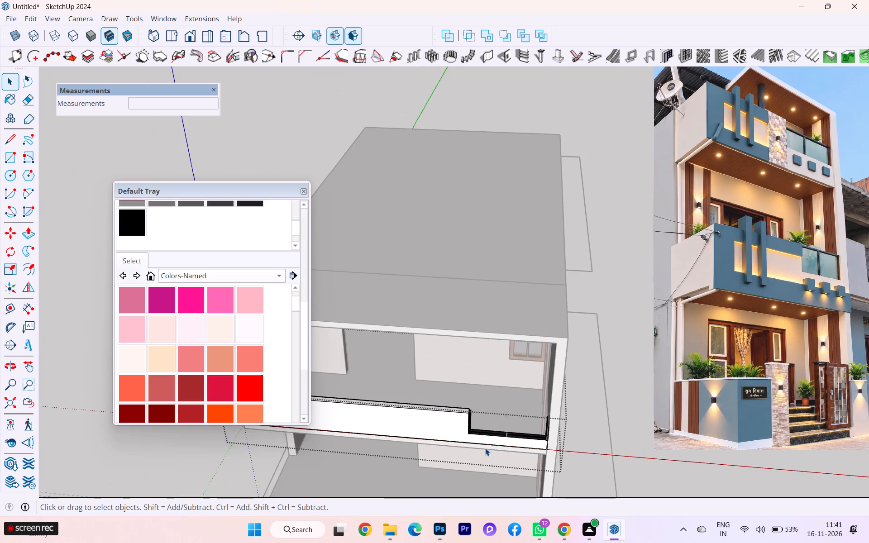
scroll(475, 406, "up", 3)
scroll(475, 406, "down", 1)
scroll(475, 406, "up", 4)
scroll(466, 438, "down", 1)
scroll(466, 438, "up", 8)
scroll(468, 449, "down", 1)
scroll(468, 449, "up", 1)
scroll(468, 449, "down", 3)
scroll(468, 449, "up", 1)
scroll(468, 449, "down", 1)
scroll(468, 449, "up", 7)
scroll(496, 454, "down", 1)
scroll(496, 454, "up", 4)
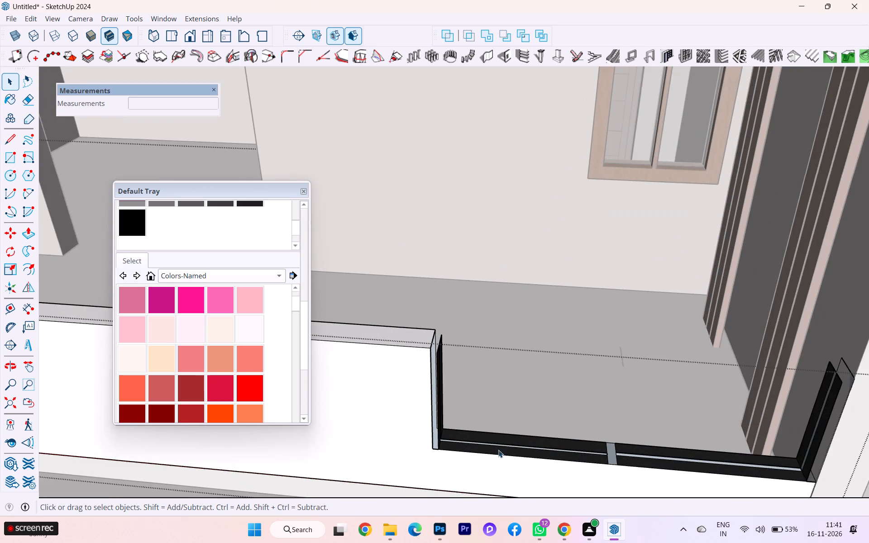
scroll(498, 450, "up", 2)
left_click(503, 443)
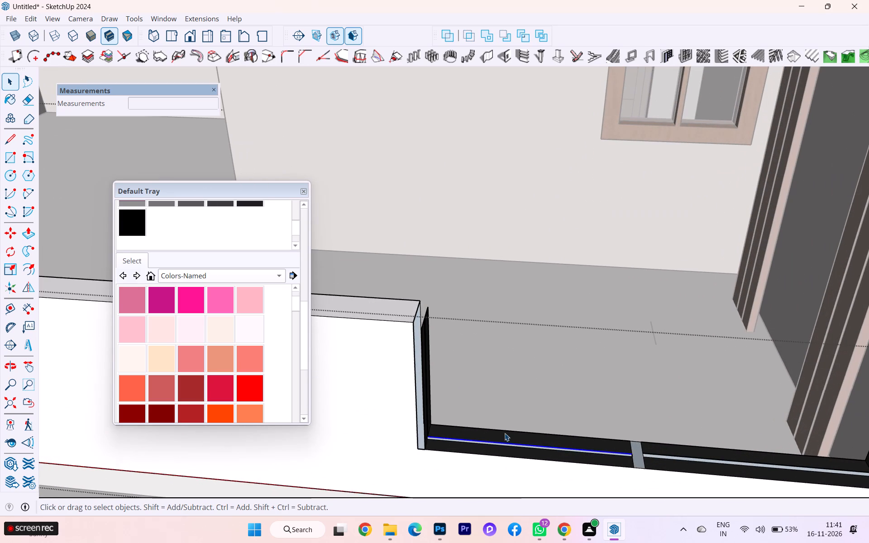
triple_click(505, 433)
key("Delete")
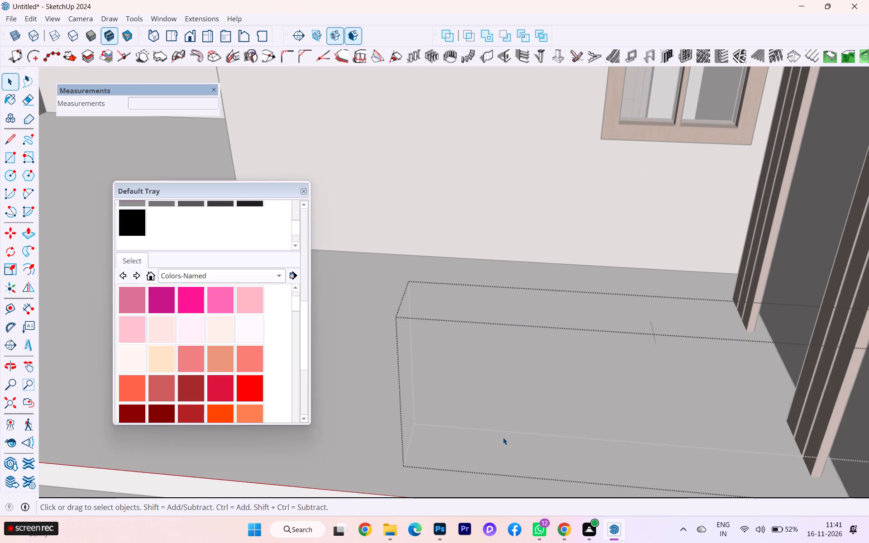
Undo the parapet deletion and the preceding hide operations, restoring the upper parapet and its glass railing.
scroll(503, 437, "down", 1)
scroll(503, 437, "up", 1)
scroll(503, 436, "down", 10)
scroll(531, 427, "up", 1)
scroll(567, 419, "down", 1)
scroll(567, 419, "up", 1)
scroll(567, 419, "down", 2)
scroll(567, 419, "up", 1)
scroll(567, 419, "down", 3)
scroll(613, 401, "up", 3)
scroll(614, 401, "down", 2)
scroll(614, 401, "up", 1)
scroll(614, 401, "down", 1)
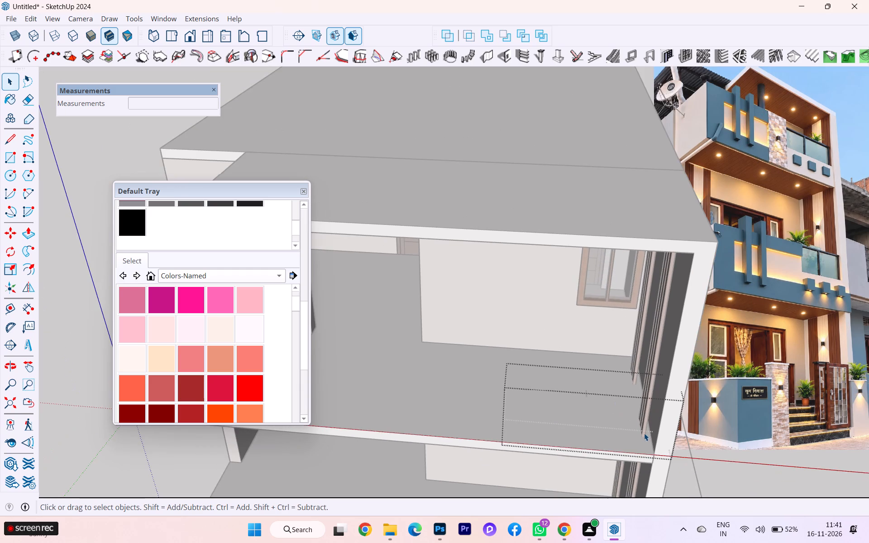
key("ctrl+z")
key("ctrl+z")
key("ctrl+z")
Examine the restored upper parapet and glass railing up close and with the whole front facade in view.
scroll(605, 427, "up", 5)
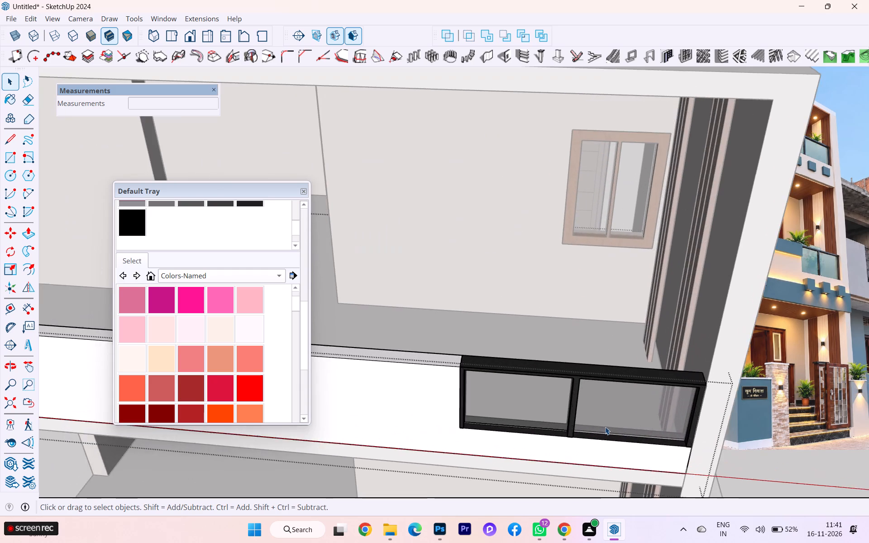
scroll(609, 412, "down", 3)
scroll(558, 396, "down", 4)
scroll(522, 397, "up", 2)
scroll(522, 397, "down", 1)
scroll(444, 398, "down", 1)
middle_click_drag(449, 395, 487, 378)
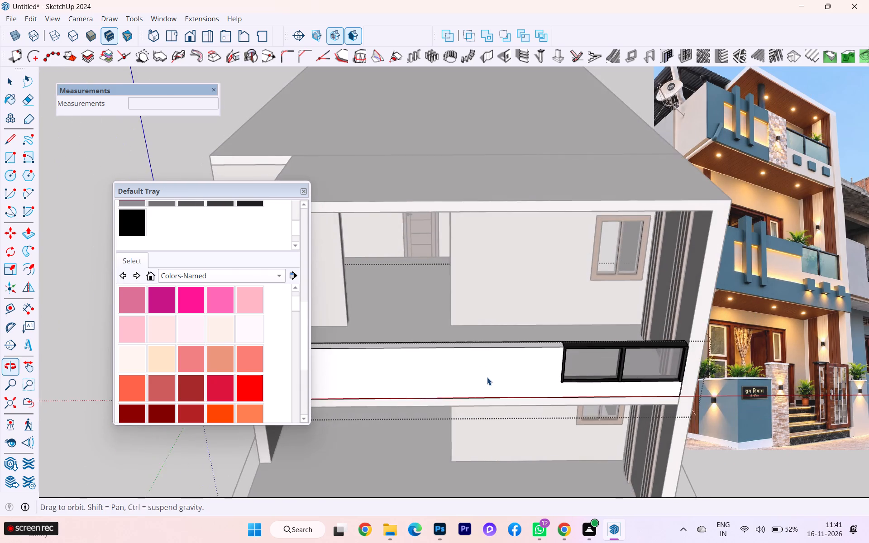
scroll(487, 372, "down", 2)
scroll(487, 372, "up", 2)
scroll(487, 372, "down", 5)
scroll(462, 393, "up", 4)
scroll(460, 392, "down", 4)
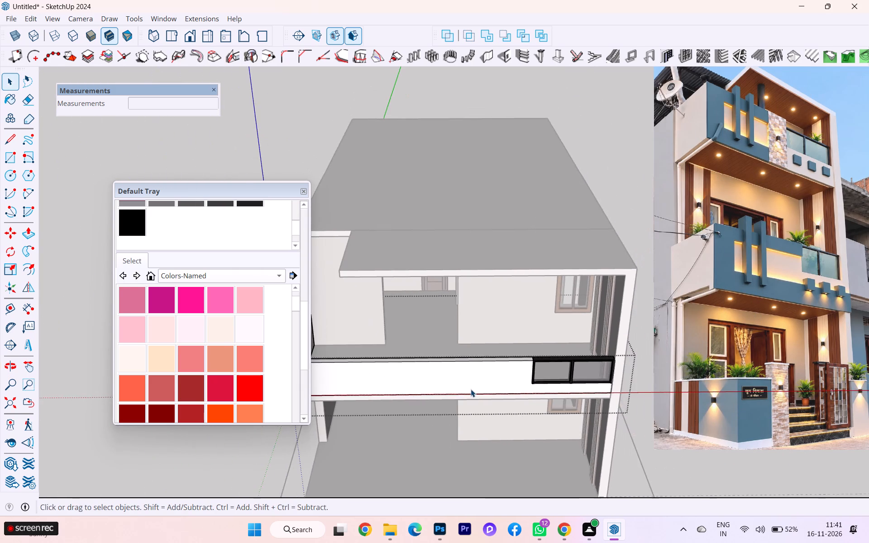
middle_click_drag(471, 389, 476, 355)
scroll(512, 348, "up", 4)
scroll(665, 324, "down", 4)
scroll(531, 345, "down", 3)
Open the slab beneath the upper balcony parapet for editing and push its front edge face inward 4".
left_click_drag(220, 185, 156, 190)
scroll(473, 382, "up", 3)
scroll(477, 382, "down", 1)
scroll(477, 381, "up", 1)
middle_click_drag(496, 324, 517, 268)
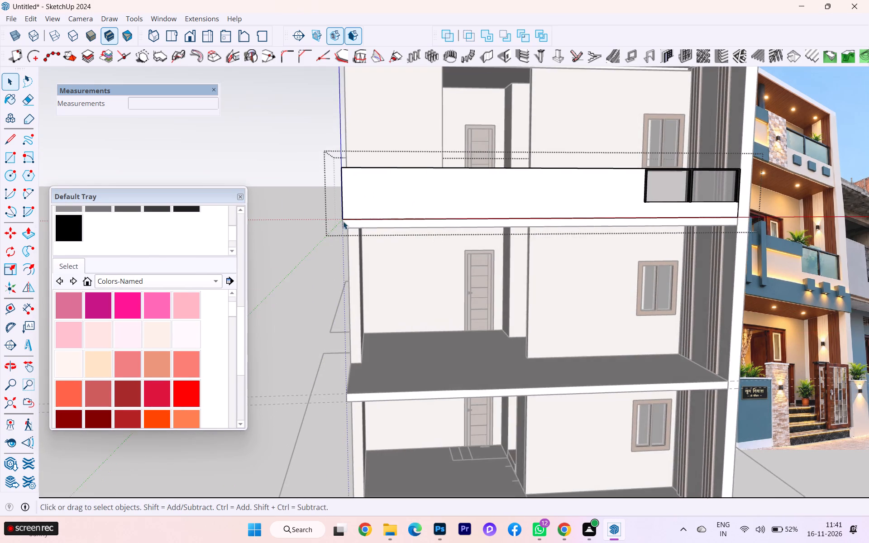
scroll(343, 219, "up", 9)
scroll(382, 221, "down", 1)
middle_click_drag(403, 224, 529, 223)
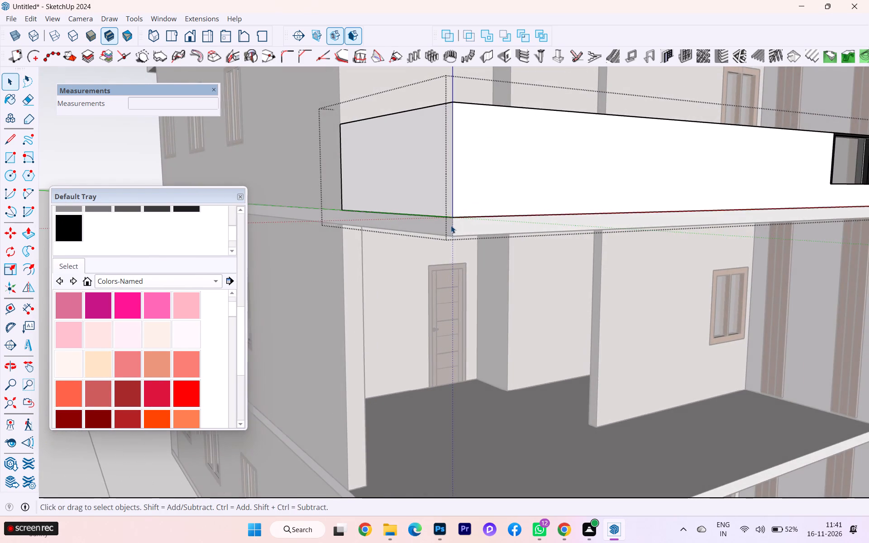
scroll(451, 225, "up", 2)
left_click(453, 225)
left_click(128, 467)
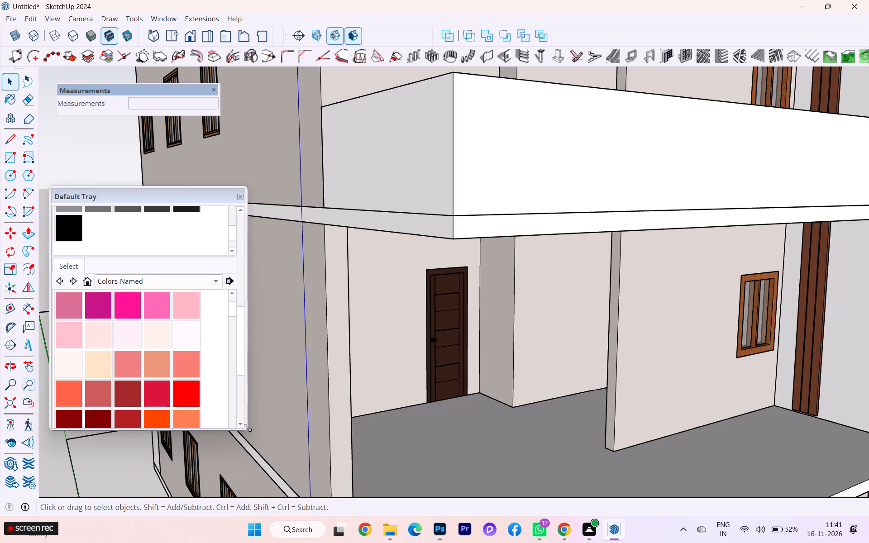
double_click(501, 229)
left_click(487, 224)
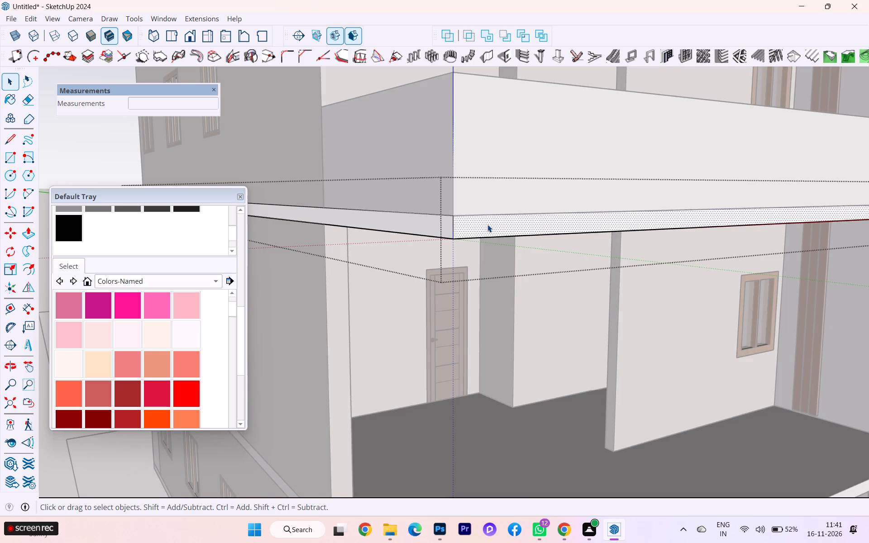
key("p")
left_click(489, 231)
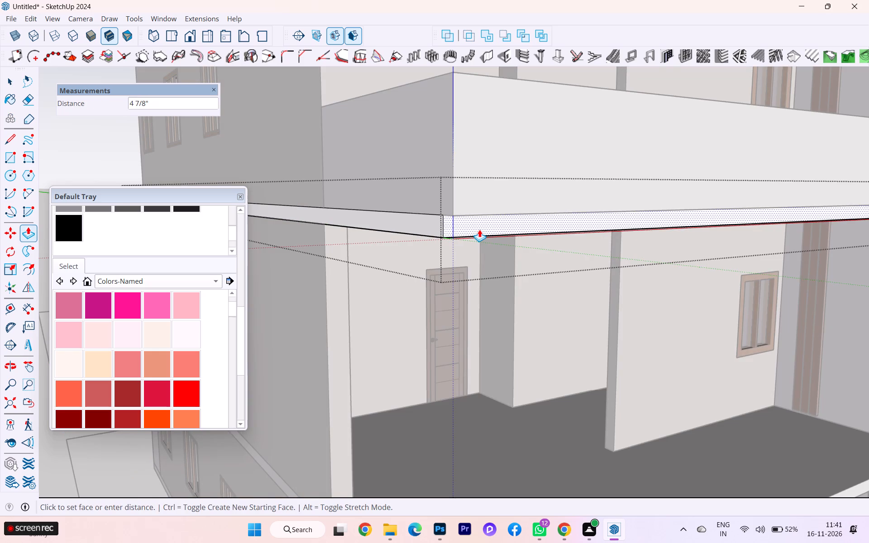
key("4")
key("Return")
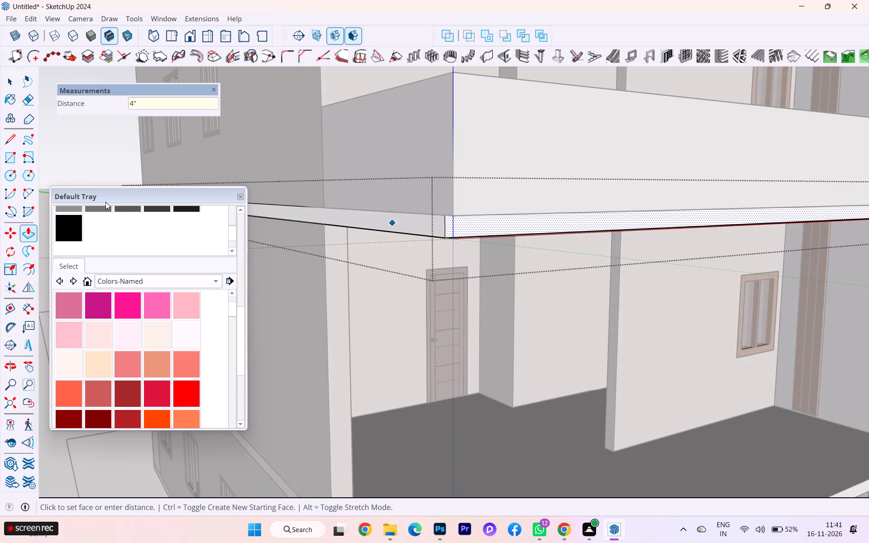
Split the slab's long side edge face with a 6" vertical line where the side wall meets the upper parapet.
left_click(13, 91)
left_click(9, 86)
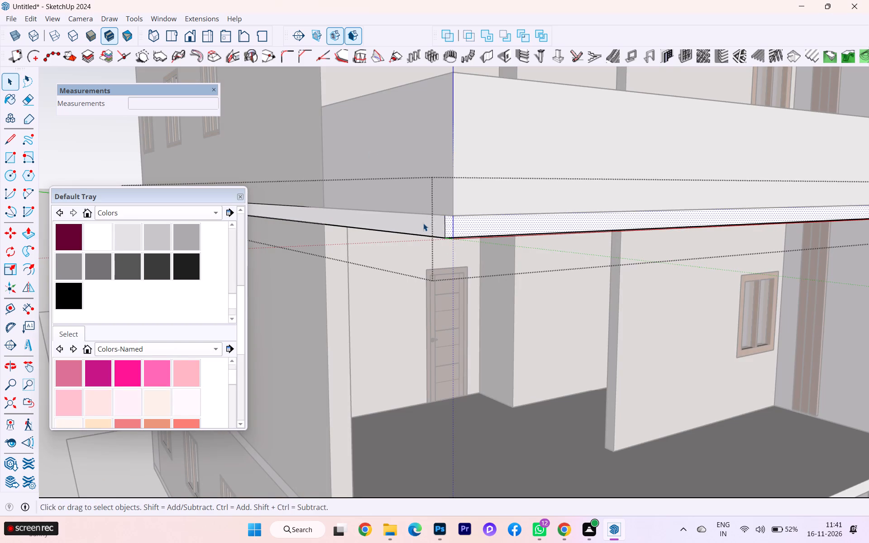
left_click(417, 230)
scroll(399, 241, "down", 1)
middle_click_drag(399, 241, 448, 246)
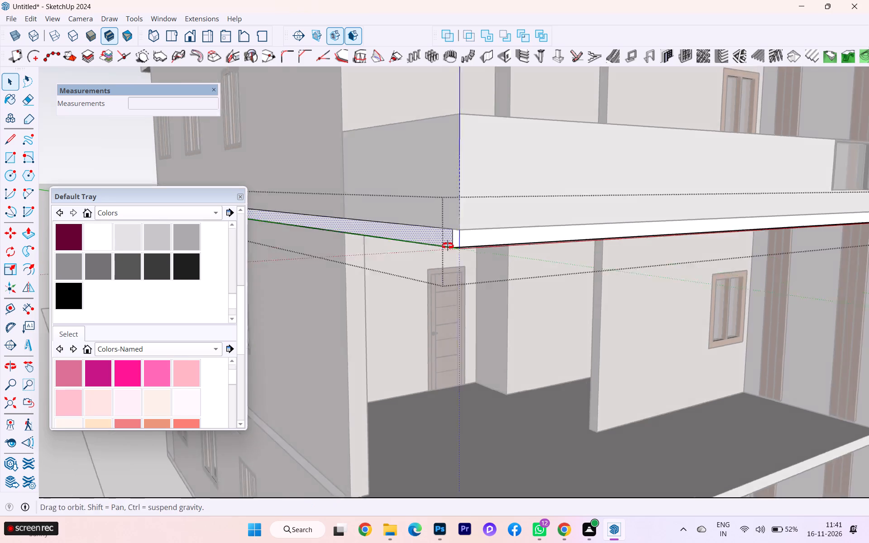
middle_click_drag(448, 246, 490, 241)
key("l")
key("Return")
scroll(628, 202, "up", 2)
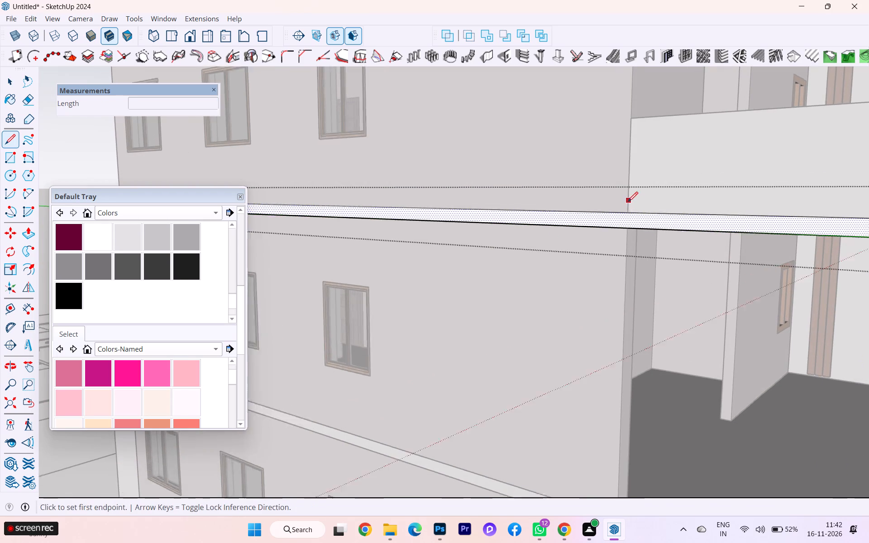
scroll(628, 202, "up", 2)
middle_click_drag(696, 247, 579, 249)
scroll(712, 235, "down", 2)
scroll(717, 237, "up", 1)
scroll(720, 238, "down", 1)
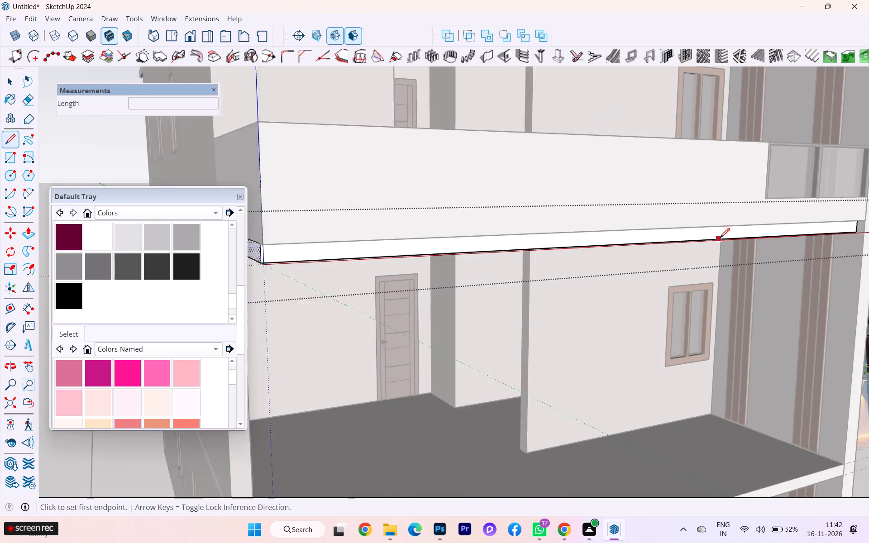
scroll(720, 238, "down", 1)
scroll(732, 240, "up", 3)
scroll(733, 240, "down", 1)
scroll(601, 267, "up", 3)
scroll(596, 269, "down", 11)
scroll(401, 321, "up", 1)
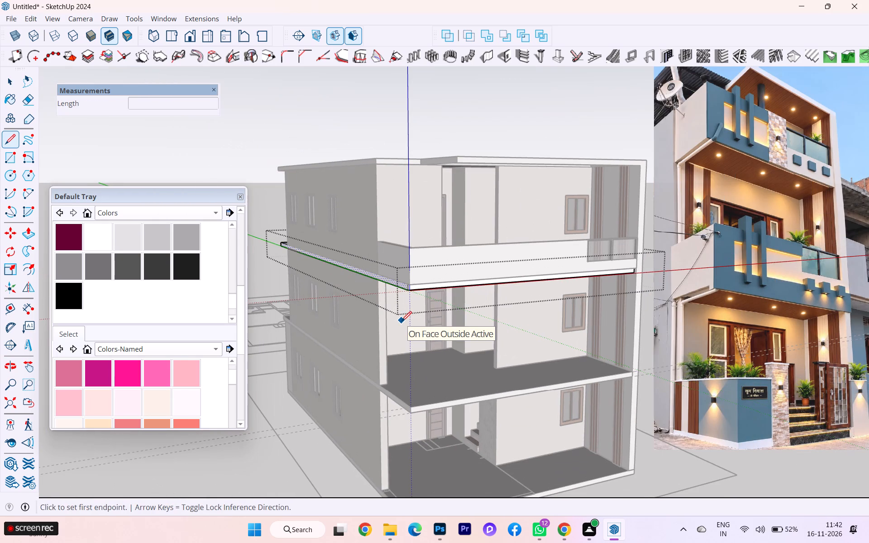
middle_click_drag(392, 303, 411, 295)
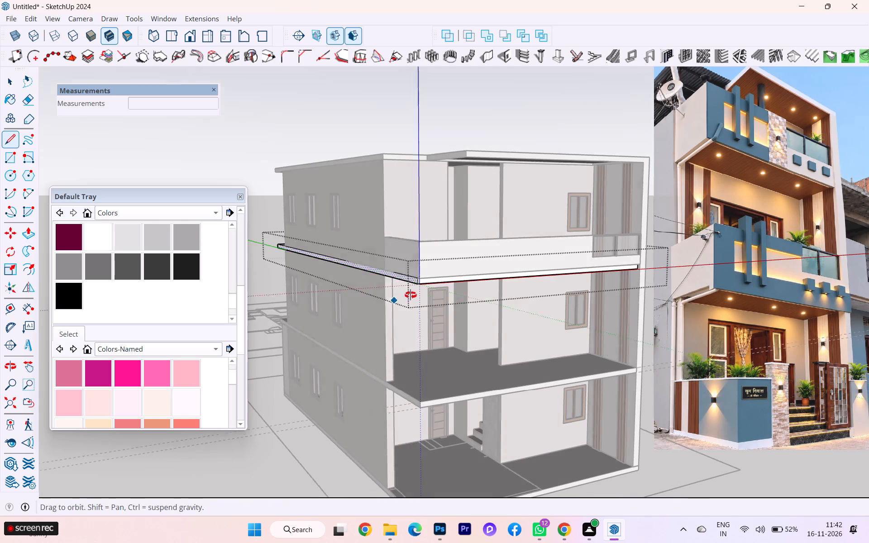
middle_click_drag(411, 295, 421, 293)
scroll(407, 283, "down", 1)
middle_click_drag(411, 284, 442, 286)
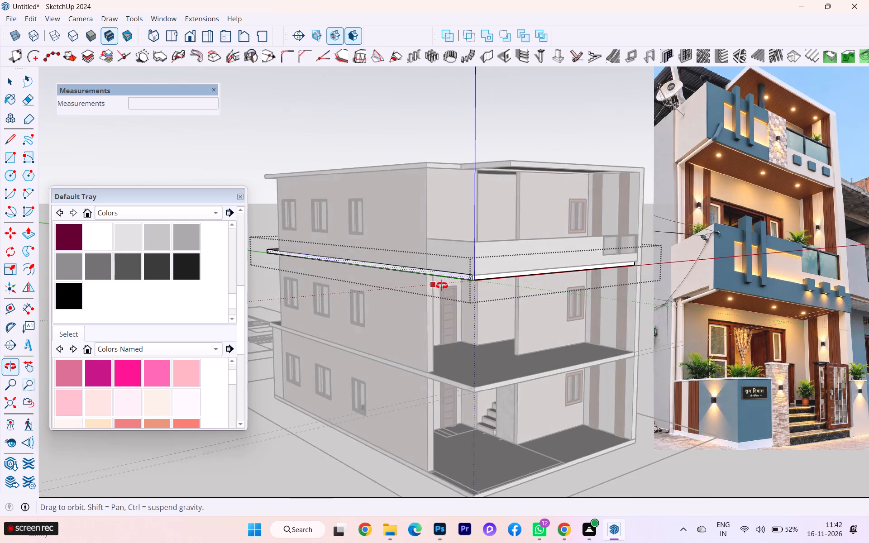
middle_click_drag(442, 286, 468, 286)
scroll(466, 262, "up", 10)
scroll(446, 276, "down", 1)
scroll(446, 276, "up", 3)
left_click(427, 280)
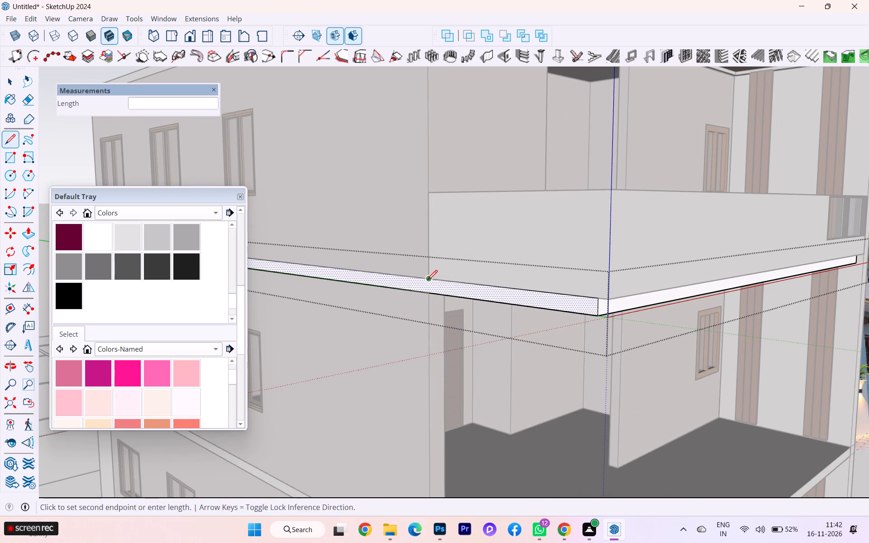
left_click(430, 296)
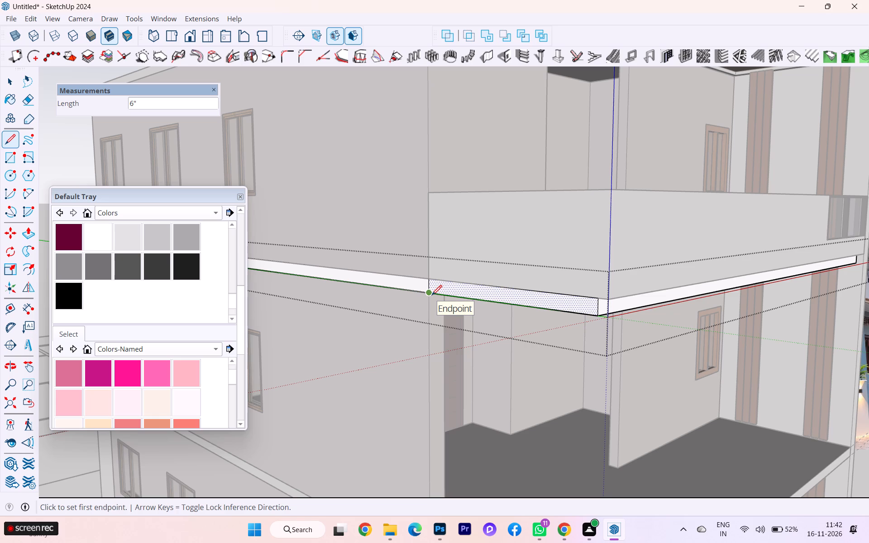
Push the slab's side edge face beneath the parapet inward 4" and exit the slab group.
scroll(448, 291, "up", 2)
scroll(517, 319, "up", 1)
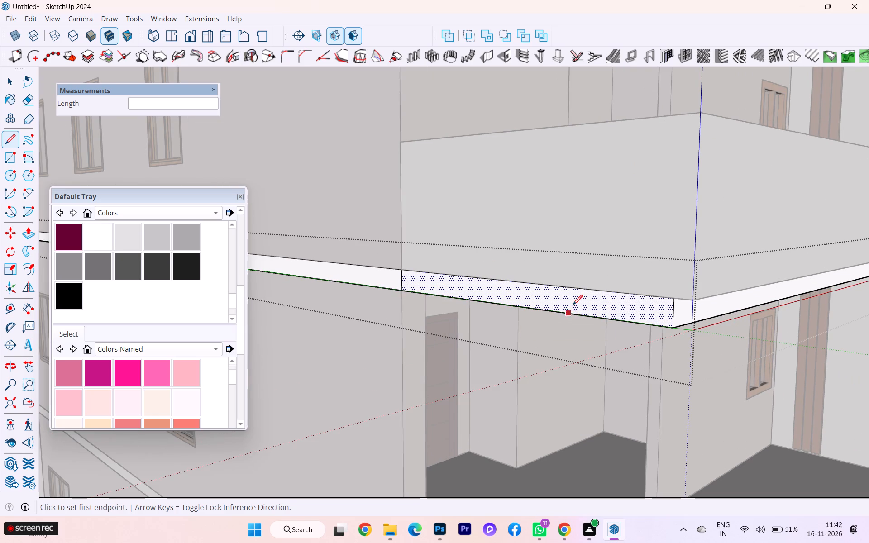
key("p")
left_click(617, 306)
key("4")
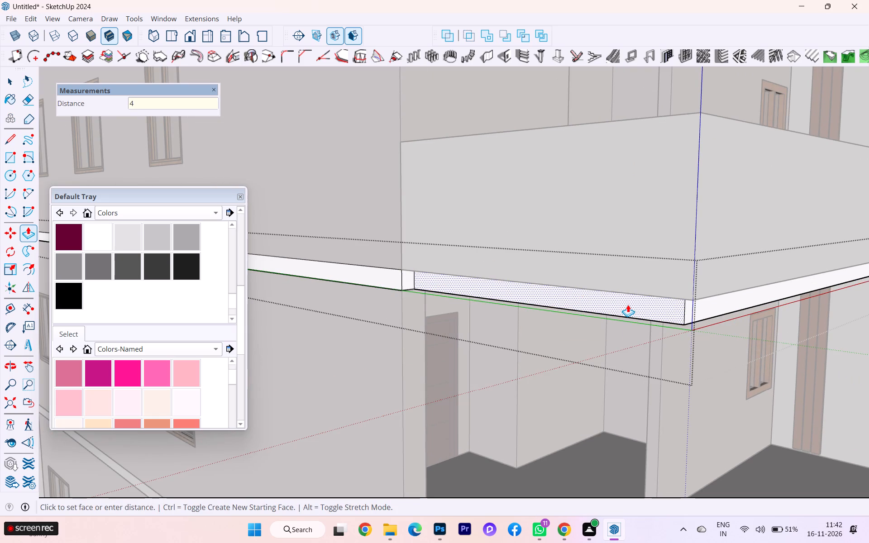
key("Return")
middle_click_drag(597, 310, 586, 174)
scroll(518, 274, "up", 3)
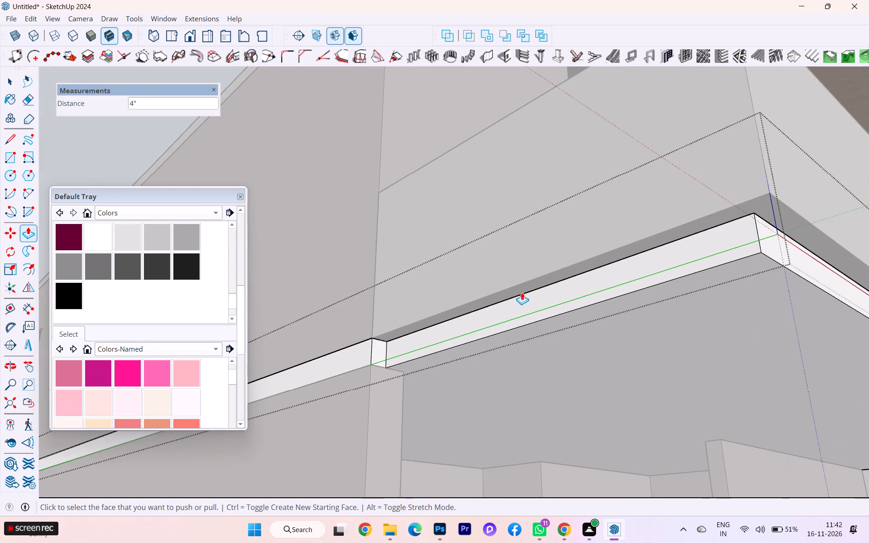
left_click(3, 79)
left_click(347, 214)
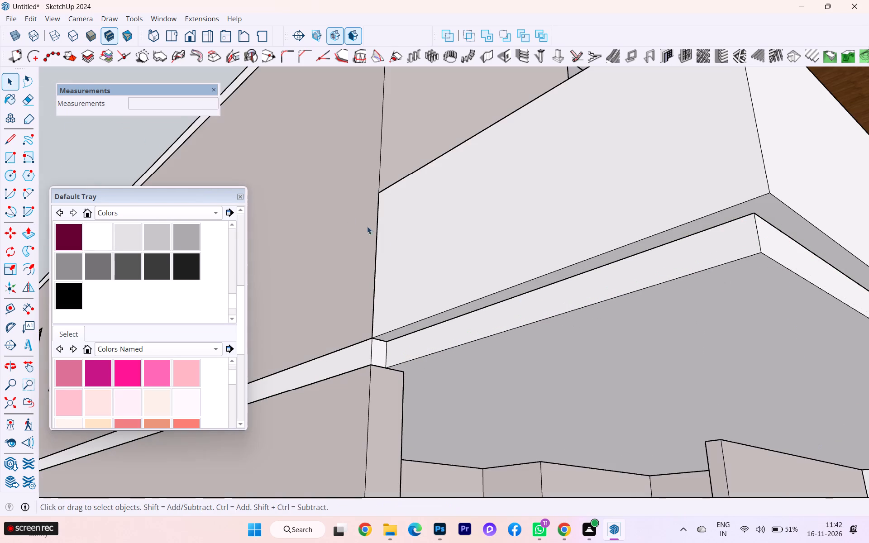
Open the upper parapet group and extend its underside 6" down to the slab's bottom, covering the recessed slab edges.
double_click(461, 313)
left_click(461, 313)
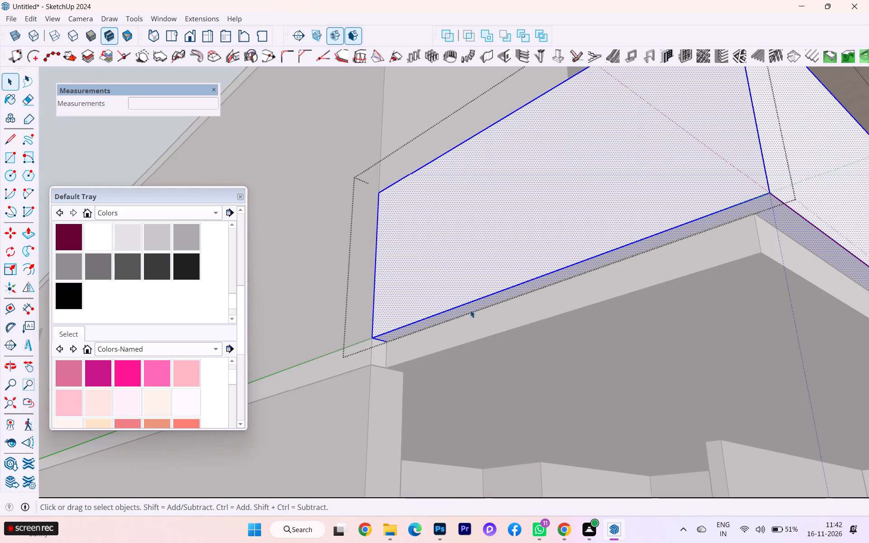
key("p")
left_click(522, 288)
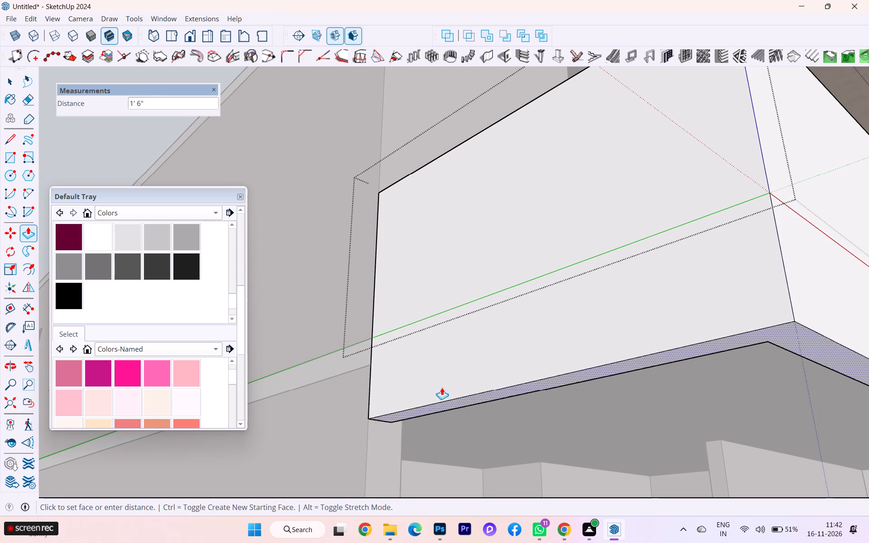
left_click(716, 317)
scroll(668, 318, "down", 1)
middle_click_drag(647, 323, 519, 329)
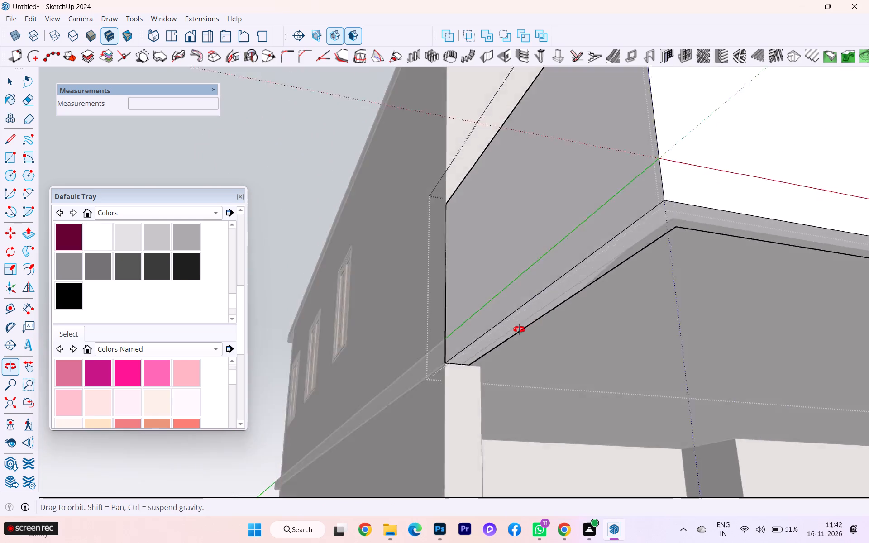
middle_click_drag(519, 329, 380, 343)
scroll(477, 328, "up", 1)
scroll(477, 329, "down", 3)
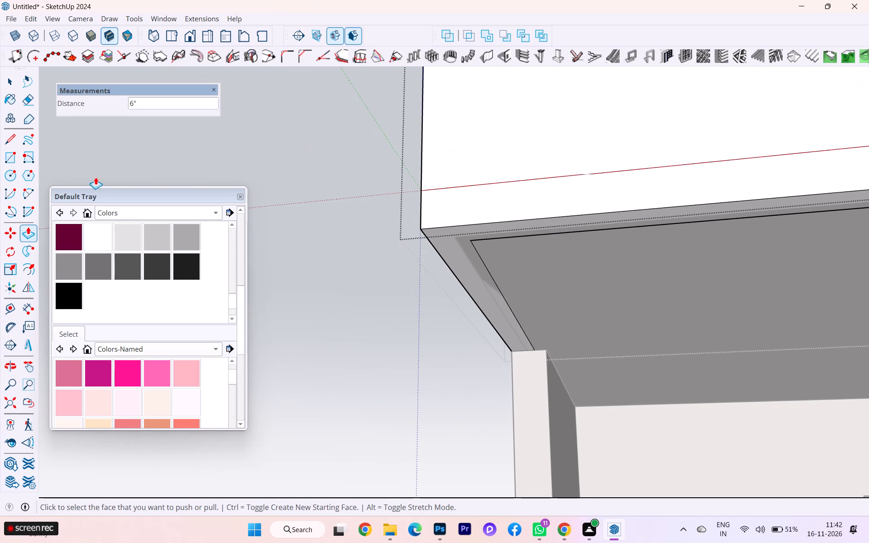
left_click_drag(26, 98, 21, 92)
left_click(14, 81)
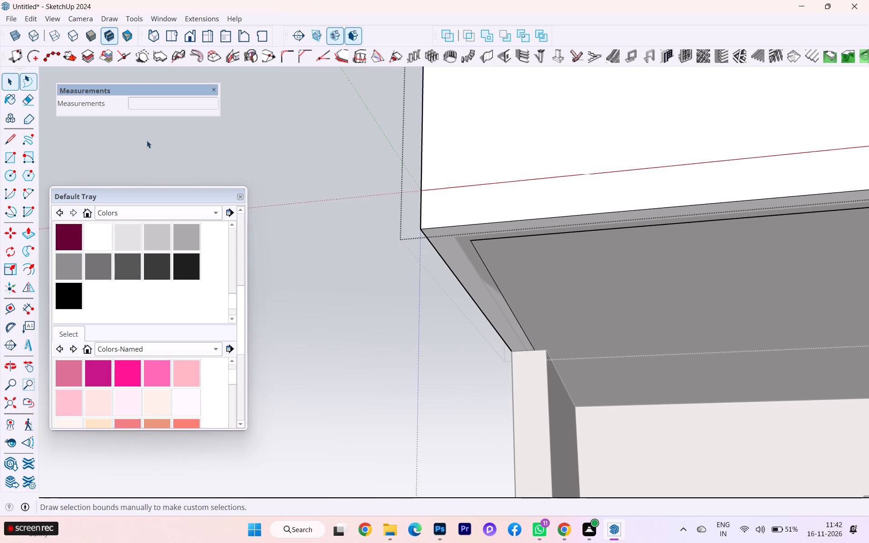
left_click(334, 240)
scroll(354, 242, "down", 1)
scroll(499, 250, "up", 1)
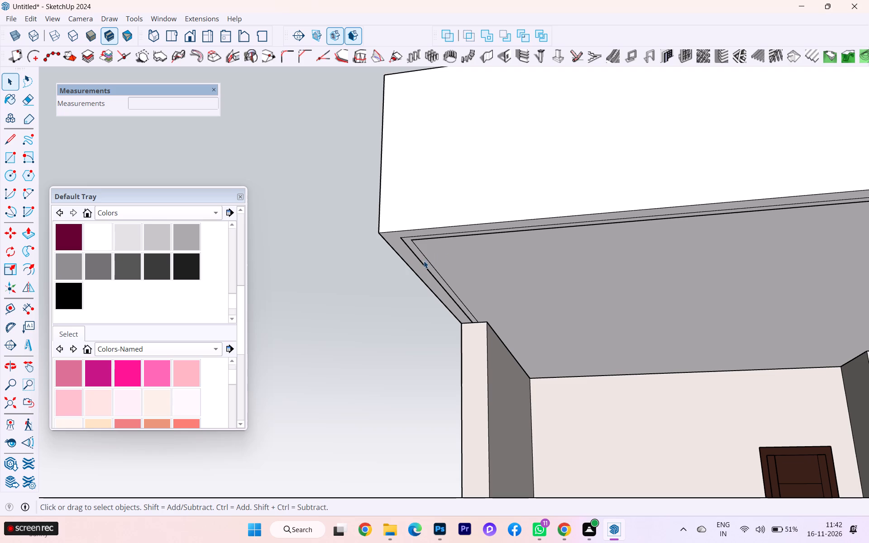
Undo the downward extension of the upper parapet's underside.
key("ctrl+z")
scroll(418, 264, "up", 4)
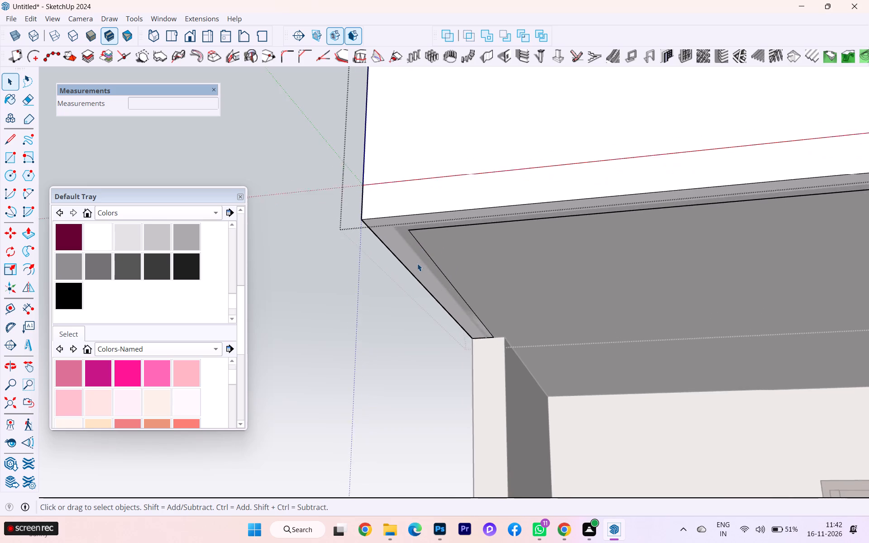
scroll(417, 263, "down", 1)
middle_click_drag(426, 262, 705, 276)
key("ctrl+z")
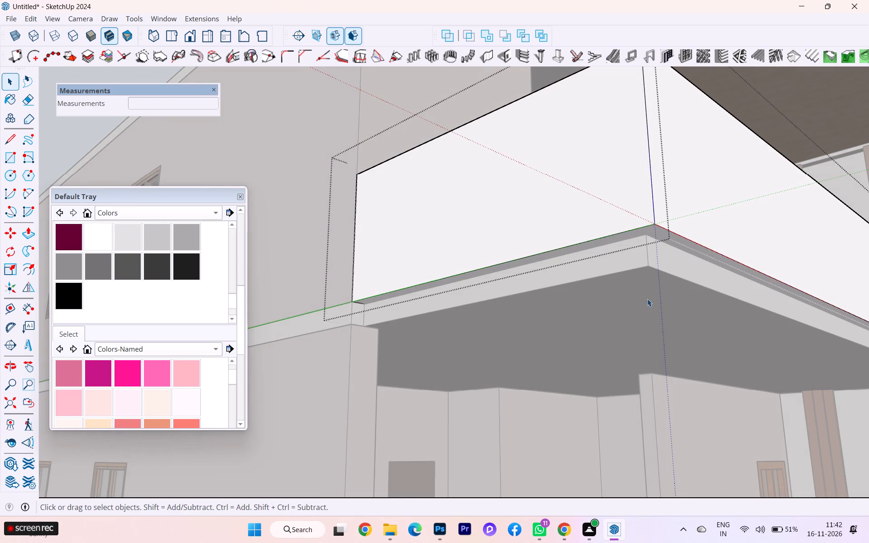
Draw a line 6' 11 1/2" long on the parapet's underside, following the recessed slab edge along the side return.
middle_click_drag(536, 301, 648, 240)
key("l")
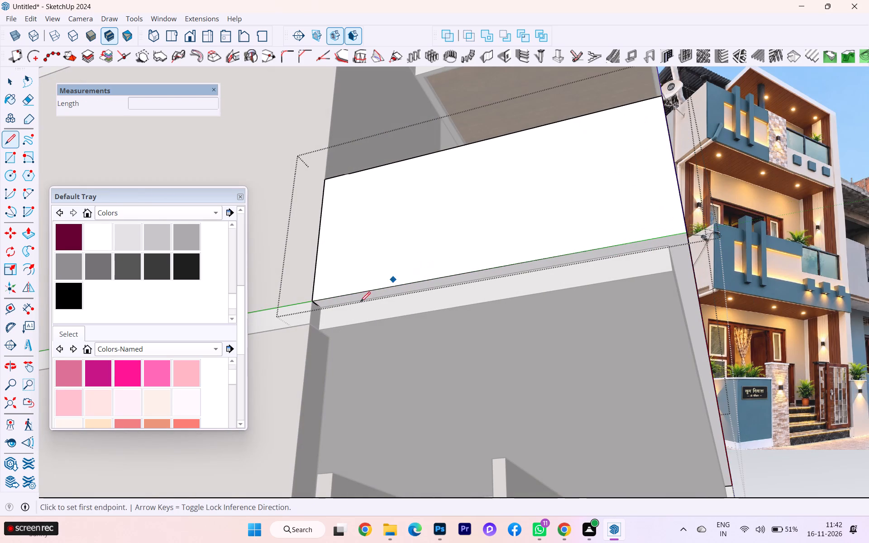
scroll(333, 310, "up", 2)
left_click(322, 306)
scroll(578, 272, "down", 1)
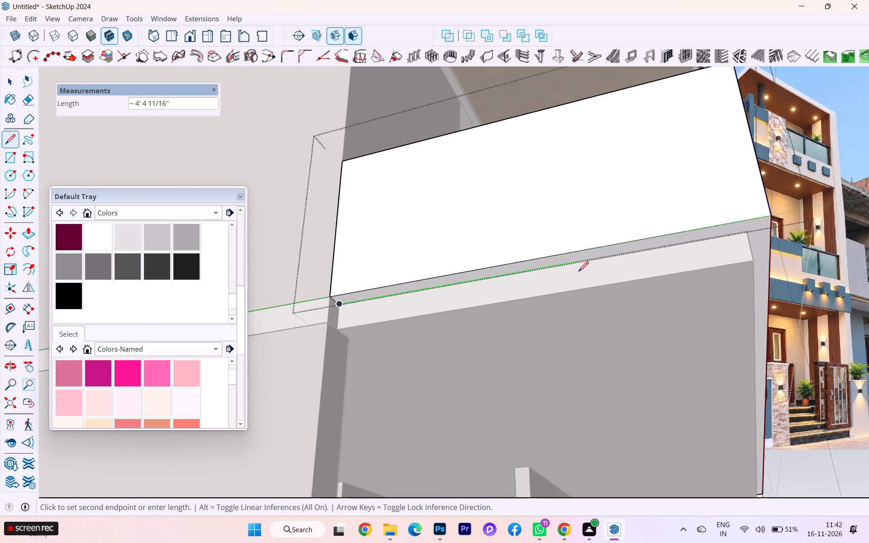
middle_click_drag(578, 271, 380, 297)
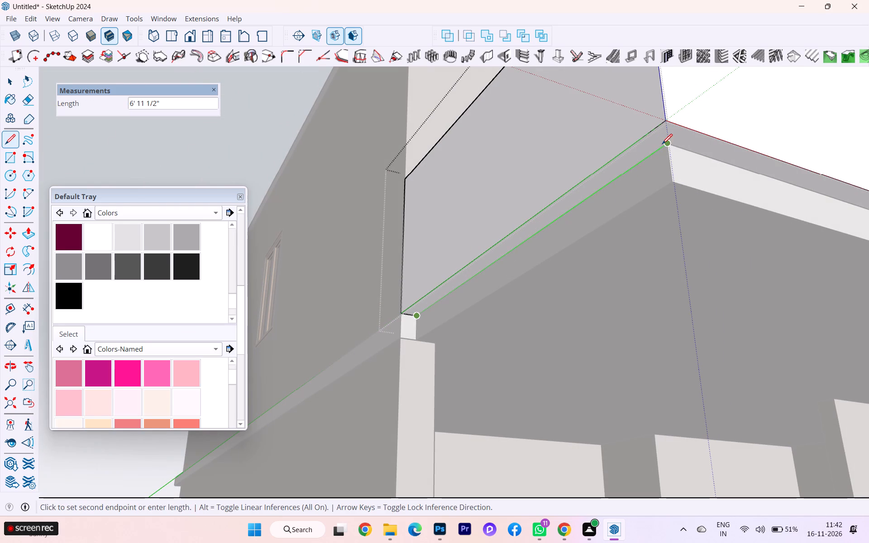
left_click(664, 144)
Continue the line parallel to the red axis along the front underside of the parapet to its far end below the glass railing.
scroll(710, 160, "down", 2)
middle_click_drag(703, 165, 516, 194)
scroll(454, 215, "down", 2)
scroll(376, 239, "down", 6)
scroll(371, 241, "up", 3)
scroll(370, 242, "down", 2)
scroll(364, 248, "up", 3)
scroll(364, 248, "down", 8)
scroll(352, 252, "up", 1)
scroll(352, 252, "down", 5)
scroll(348, 255, "up", 1)
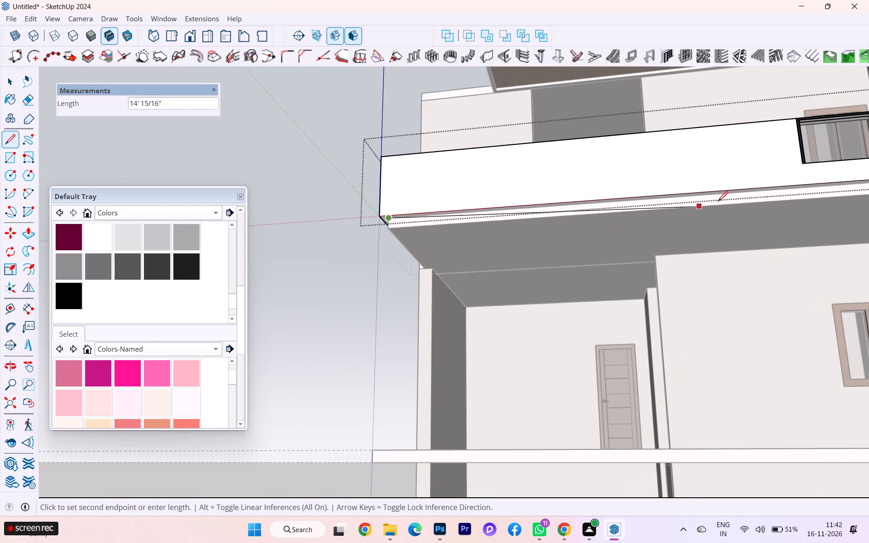
scroll(554, 210, "up", 1)
scroll(549, 210, "down", 1)
scroll(541, 210, "up", 2)
scroll(534, 211, "down", 5)
scroll(436, 220, "up", 1)
scroll(435, 220, "down", 3)
scroll(707, 199, "up", 8)
scroll(678, 197, "down", 2)
scroll(678, 197, "up", 3)
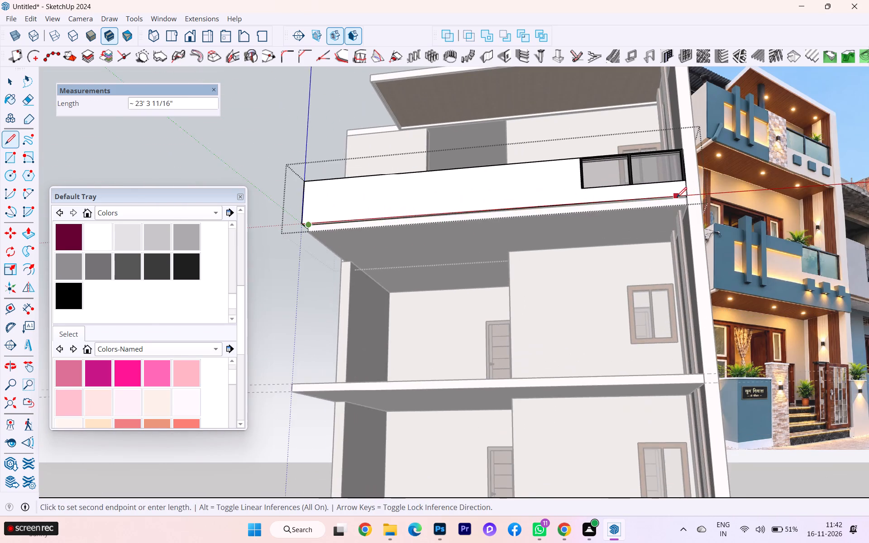
scroll(677, 197, "up", 2)
scroll(678, 201, "down", 2)
scroll(678, 201, "up", 5)
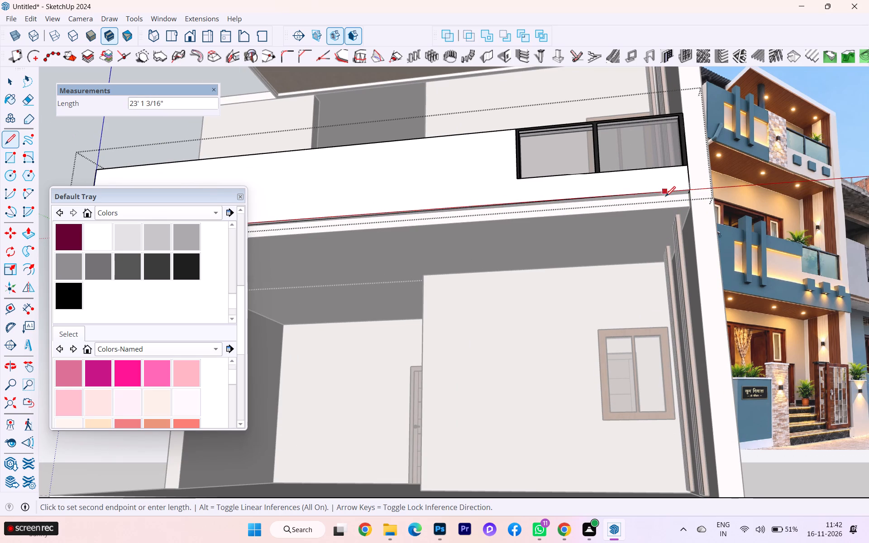
key("Right")
scroll(672, 197, "up", 1)
scroll(674, 197, "down", 1)
scroll(674, 197, "up", 3)
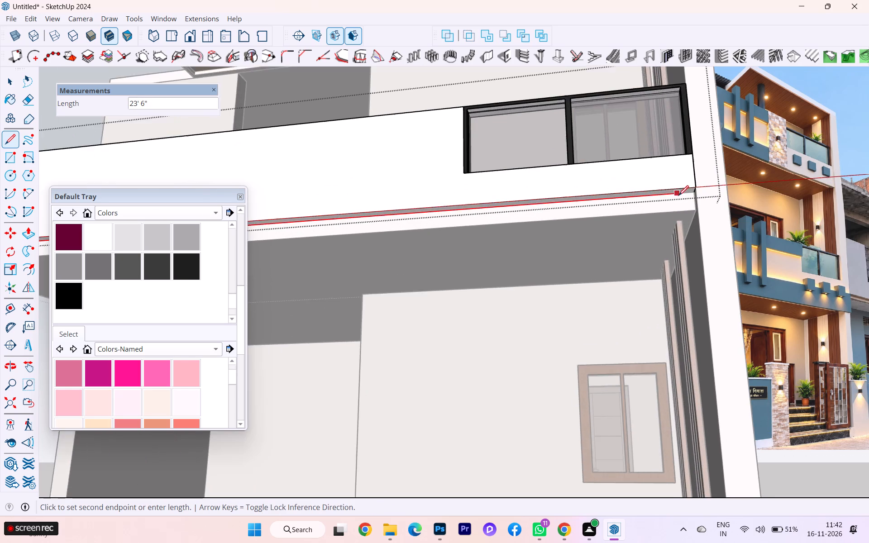
scroll(678, 195, "up", 2)
left_click(691, 194)
Push/Pull the parapet's outer underside strip down 6 1/2" over the recessed slab edge and close the parapet group.
key("p")
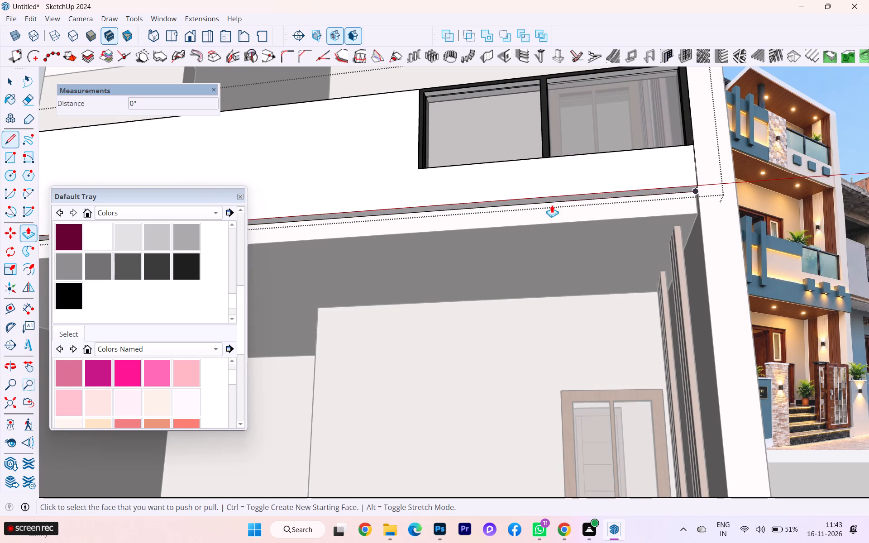
scroll(553, 201, "up", 4)
left_click(587, 195)
left_click(575, 231)
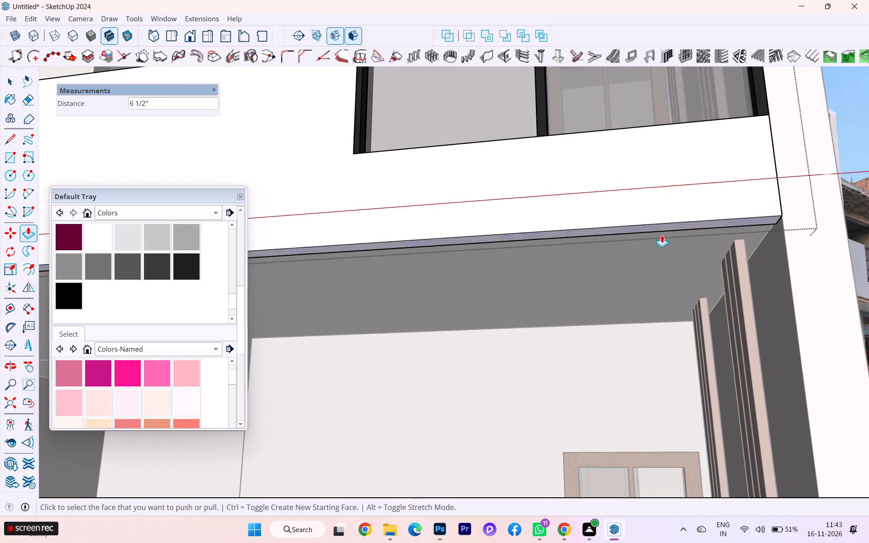
scroll(737, 235, "down", 1)
scroll(740, 235, "up", 3)
scroll(743, 234, "down", 4)
scroll(868, 236, "down", 2)
scroll(868, 238, "up", 3)
scroll(868, 238, "down", 2)
scroll(863, 249, "up", 1)
scroll(856, 252, "down", 5)
scroll(840, 280, "up", 1)
scroll(840, 280, "down", 3)
scroll(839, 288, "up", 1)
scroll(748, 296, "down", 1)
scroll(736, 300, "up", 1)
scroll(711, 308, "down", 2)
scroll(611, 331, "up", 1)
scroll(590, 327, "down", 1)
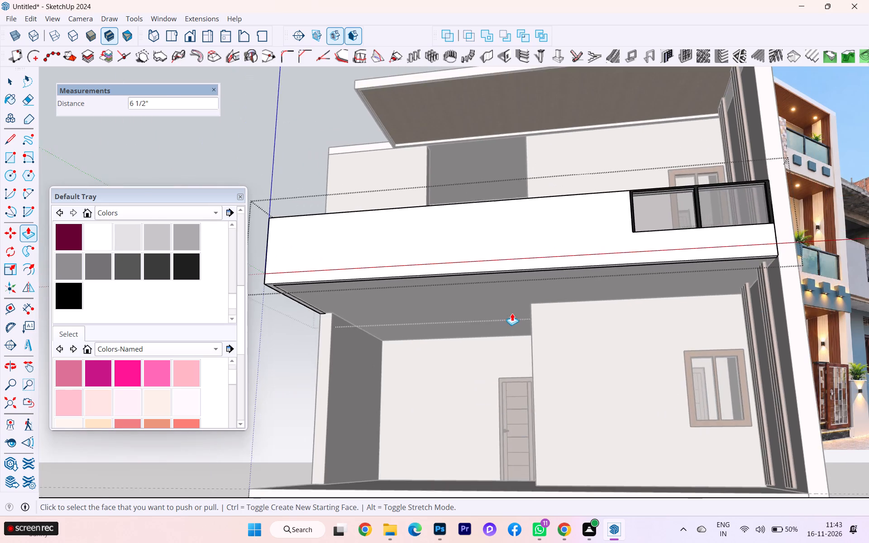
middle_click_drag(514, 311, 736, 291)
middle_click_drag(691, 285, 551, 461)
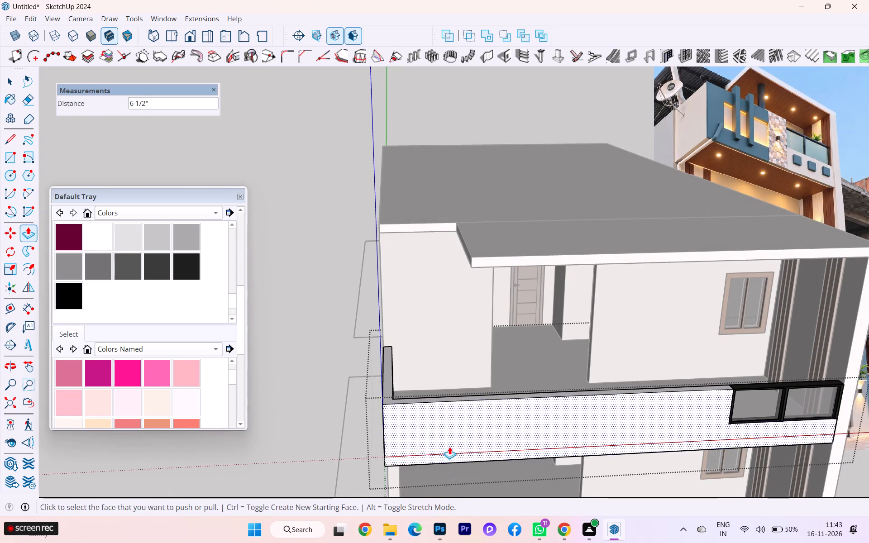
scroll(446, 383, "up", 1)
scroll(456, 382, "down", 1)
scroll(611, 338, "down", 3)
scroll(415, 387, "up", 2)
left_click_drag(227, 268, 226, 257)
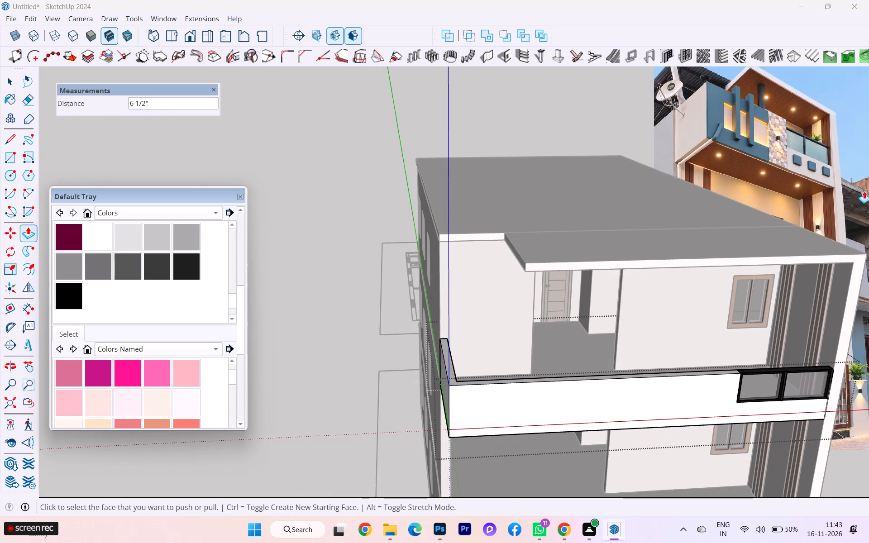
left_click(1, 86)
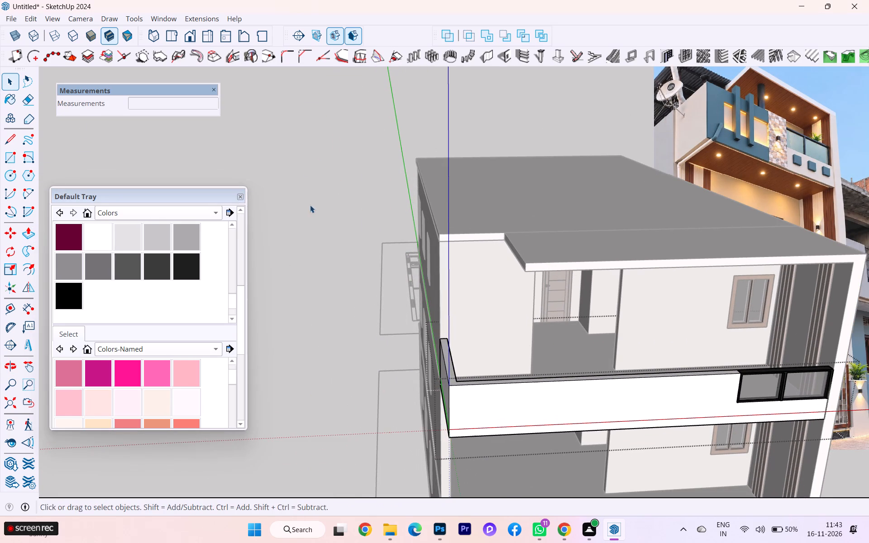
left_click(313, 205)
Examine the extended upper balcony parapet and glass railing from several angles, comparing them with the reference photo.
scroll(734, 400, "up", 4)
scroll(835, 405, "up", 4)
scroll(831, 402, "down", 1)
scroll(829, 401, "up", 2)
scroll(783, 389, "down", 7)
scroll(783, 389, "up", 2)
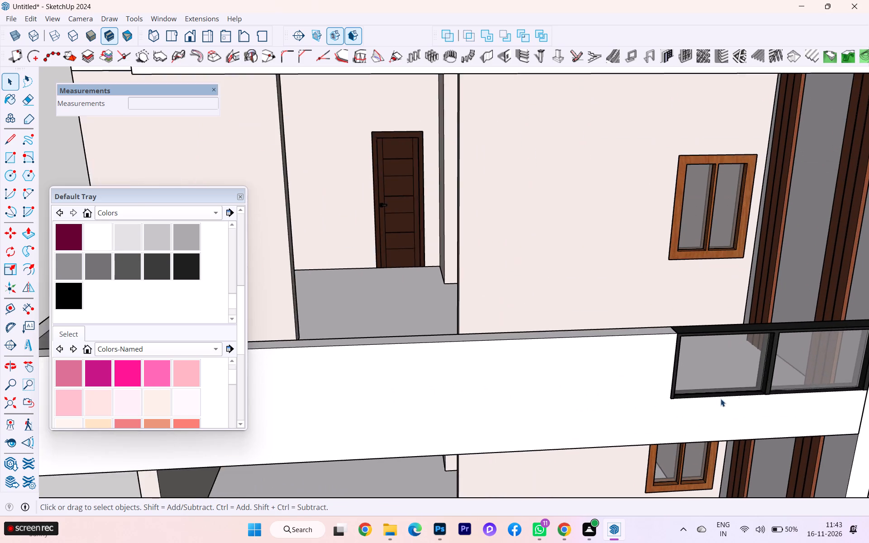
scroll(721, 399, "down", 1)
middle_click_drag(519, 385, 328, 393)
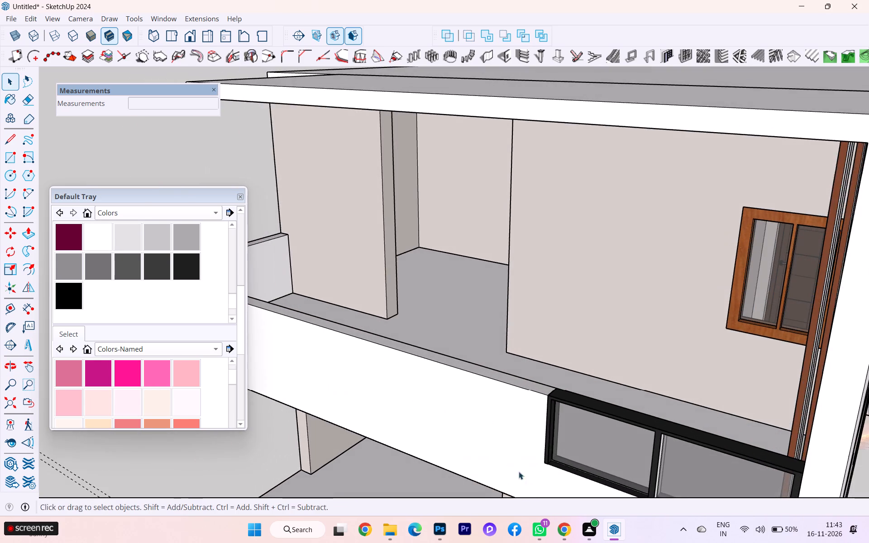
scroll(545, 491, "up", 1)
scroll(574, 508, "down", 1)
scroll(586, 516, "up", 1)
scroll(589, 517, "down", 1)
scroll(594, 518, "up", 6)
scroll(621, 463, "down", 2)
scroll(621, 463, "up", 1)
scroll(621, 463, "down", 1)
scroll(621, 463, "up", 6)
scroll(587, 442, "down", 3)
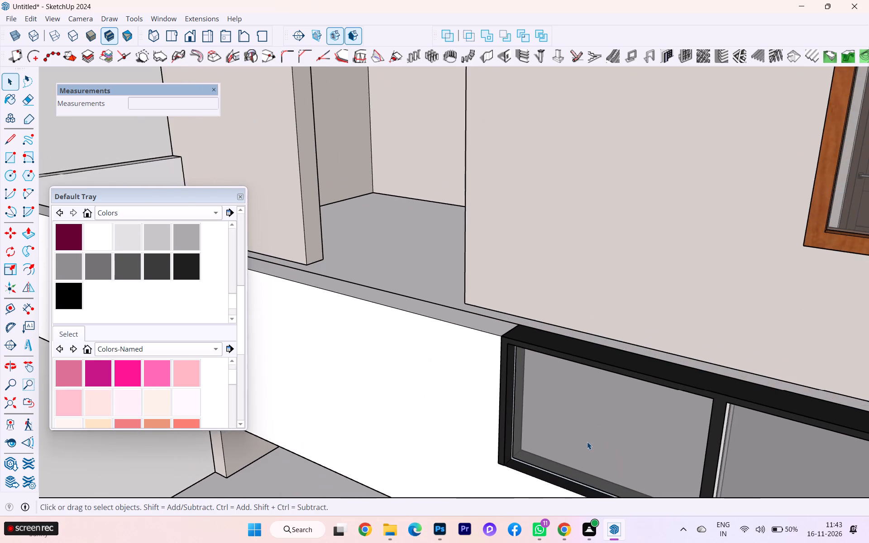
scroll(599, 424, "down", 1)
scroll(618, 396, "up", 1)
scroll(678, 344, "down", 12)
scroll(681, 332, "up", 4)
scroll(546, 363, "down", 4)
middle_click_drag(469, 373, 619, 351)
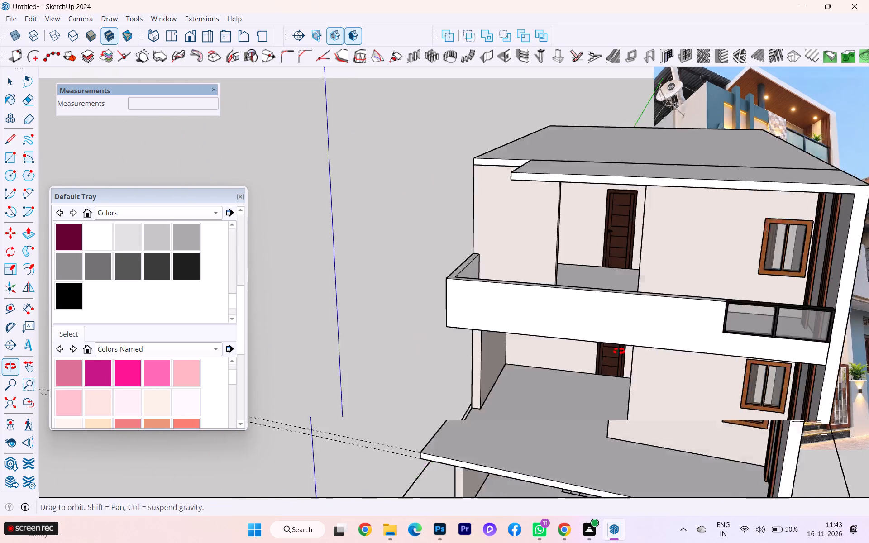
middle_click_drag(619, 351, 647, 343)
scroll(490, 330, "down", 1)
scroll(485, 333, "up", 1)
scroll(485, 333, "down", 4)
scroll(485, 334, "up", 1)
scroll(483, 337, "down", 4)
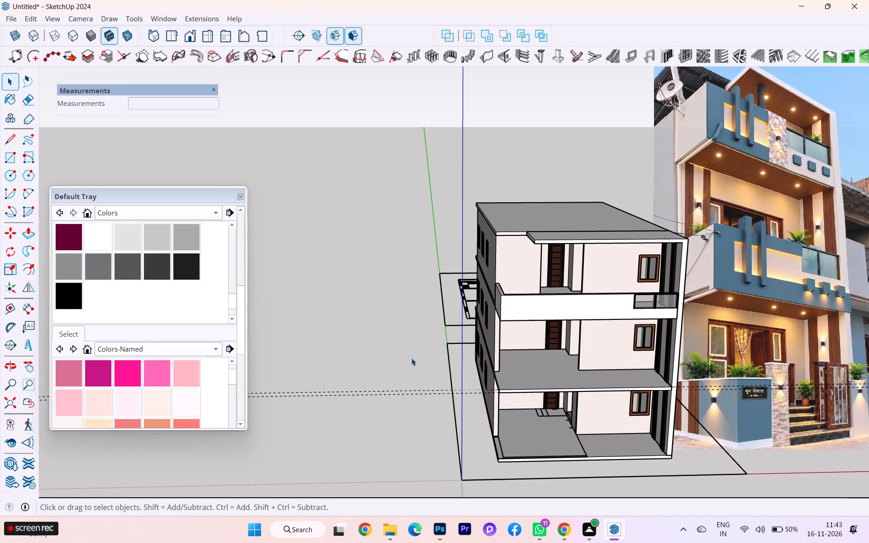
scroll(656, 305, "up", 3)
scroll(528, 314, "down", 1)
middle_click_drag(510, 316, 575, 319)
scroll(540, 307, "up", 2)
scroll(540, 303, "down", 1)
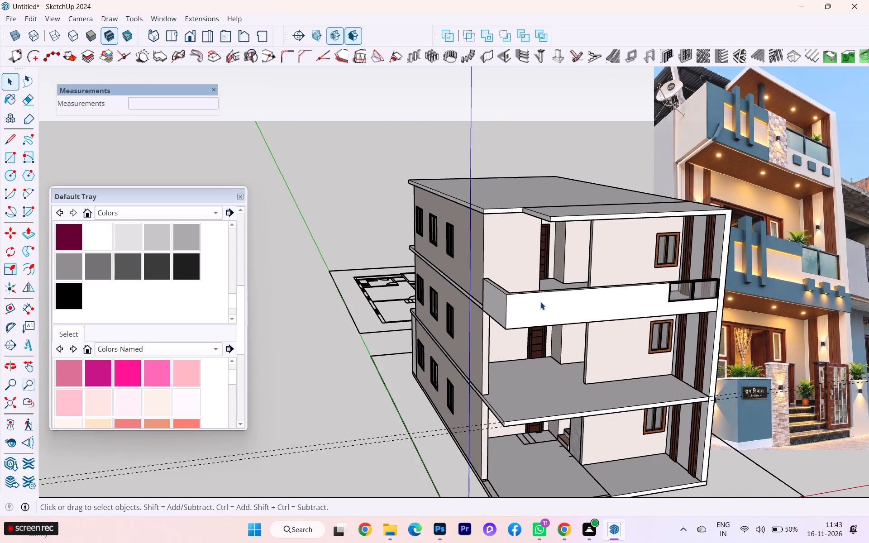
scroll(539, 304, "up", 1)
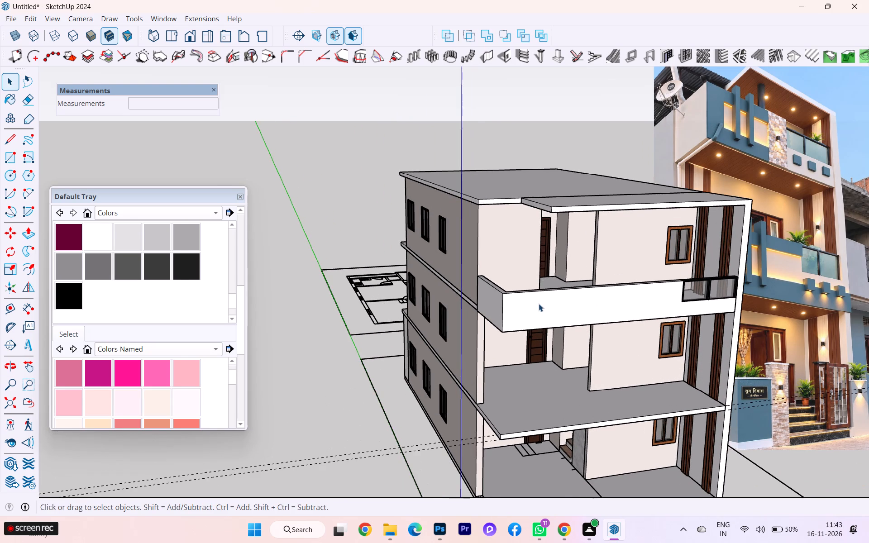
scroll(434, 304, "down", 3)
scroll(535, 305, "up", 3)
scroll(448, 307, "down", 1)
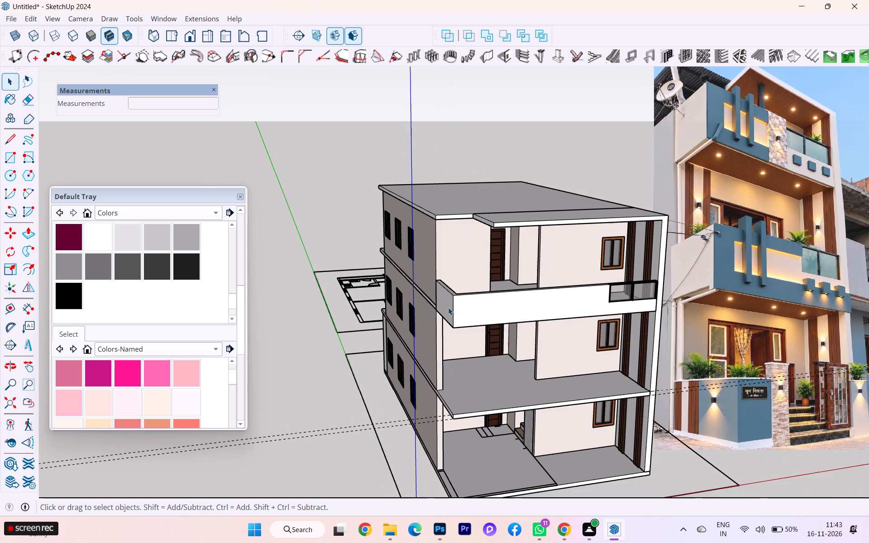
scroll(509, 308, "up", 3)
scroll(499, 309, "down", 1)
scroll(499, 309, "up", 1)
scroll(497, 309, "down", 3)
scroll(491, 310, "up", 2)
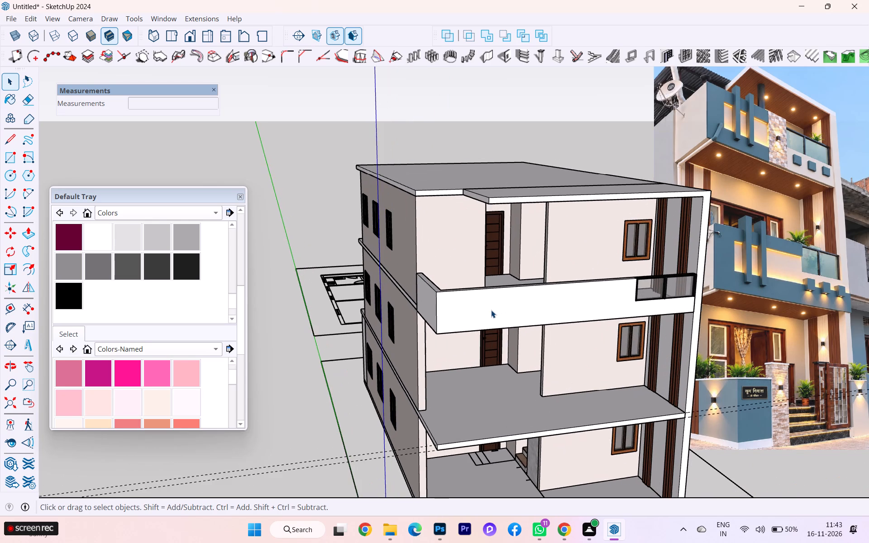
scroll(491, 310, "up", 2)
scroll(491, 310, "down", 2)
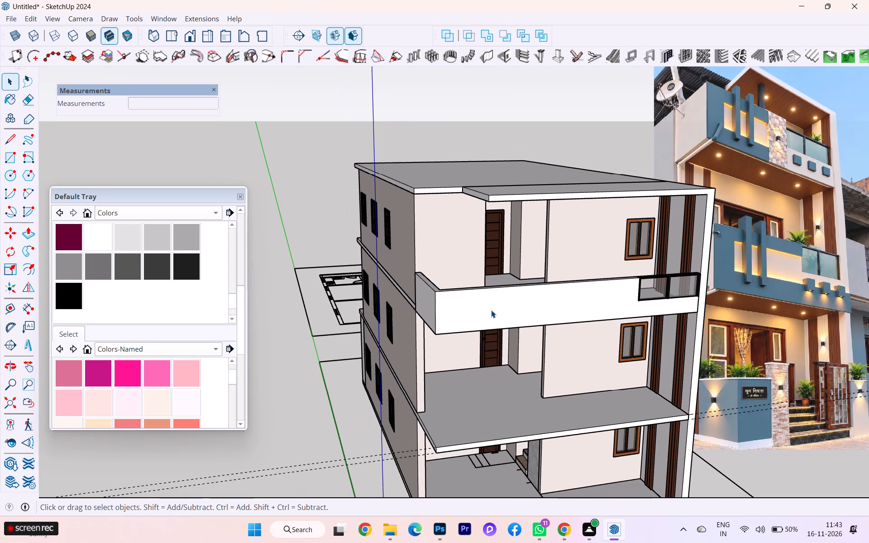
Open the upper parapet group and offset its front face outline inward about 12", forming a long inset rectangle beside the glass railing.
double_click(491, 310)
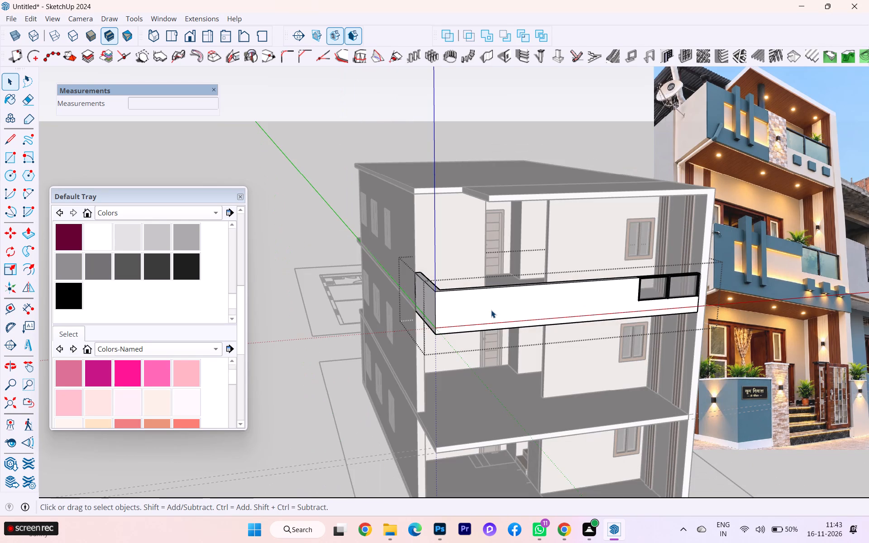
left_click(491, 310)
scroll(491, 312, "up", 2)
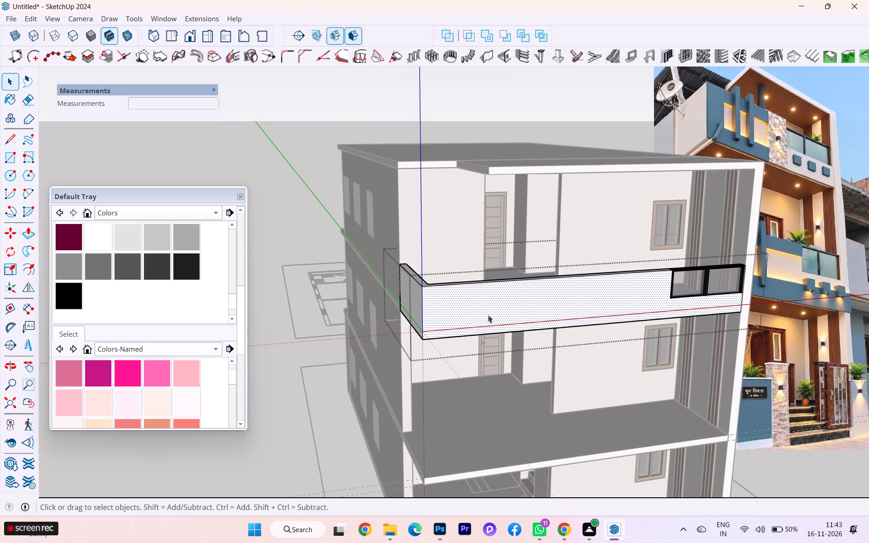
key("f")
left_click(422, 305)
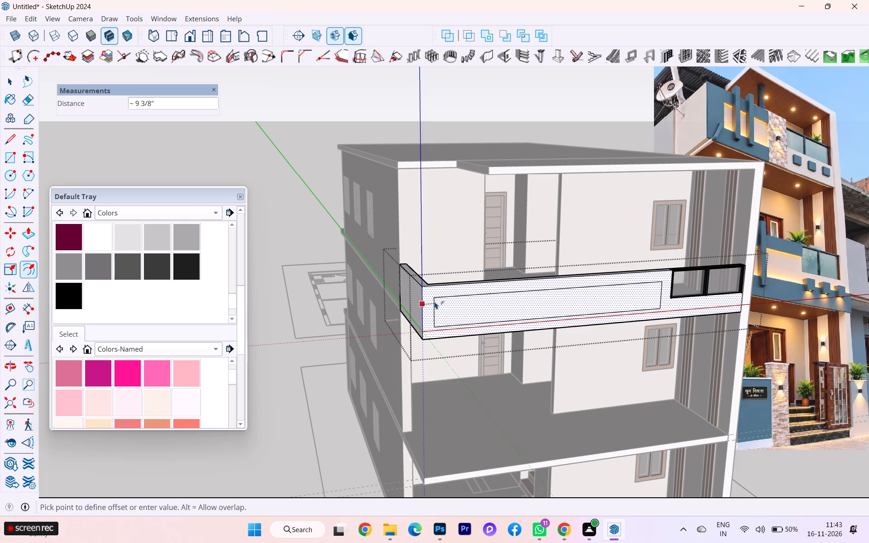
scroll(434, 301, "down", 3)
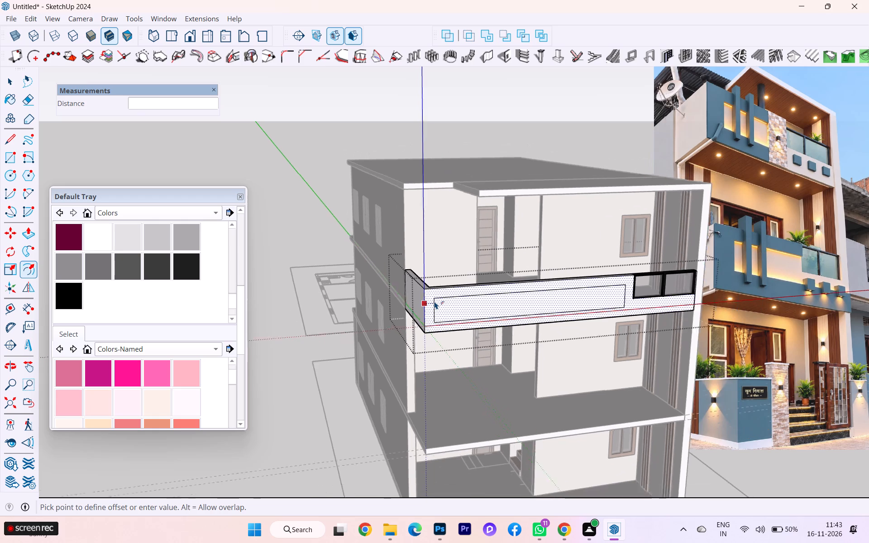
scroll(434, 301, "down", 2)
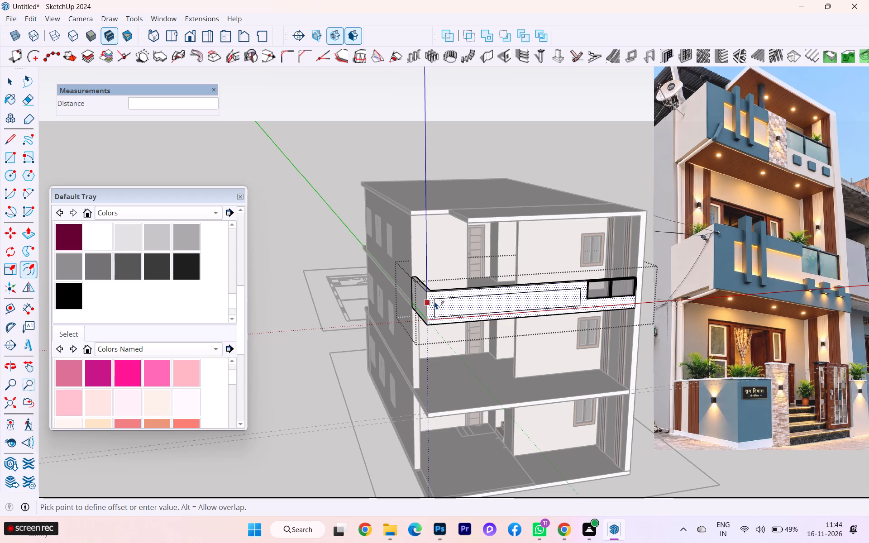
scroll(434, 301, "up", 5)
scroll(434, 301, "down", 2)
scroll(434, 301, "up", 1)
scroll(434, 301, "down", 1)
scroll(434, 301, "up", 1)
scroll(434, 301, "down", 1)
scroll(434, 301, "up", 4)
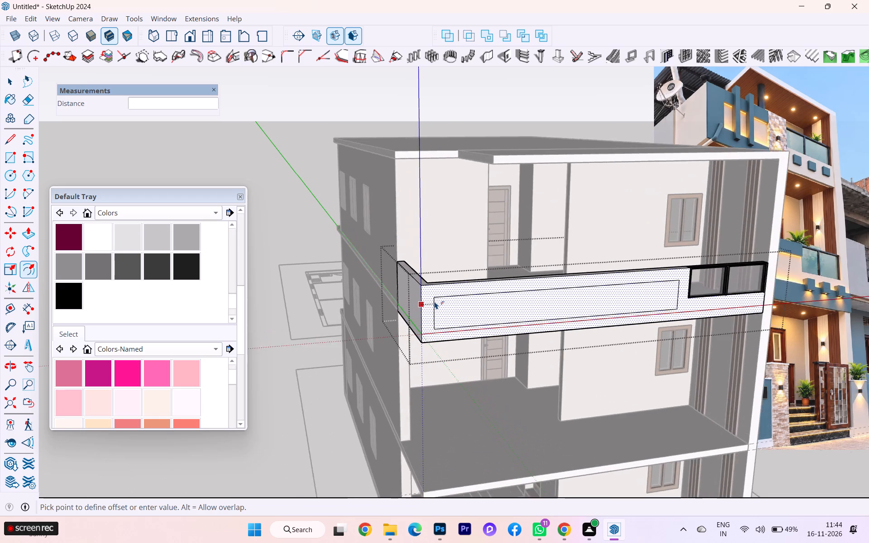
scroll(434, 301, "up", 2)
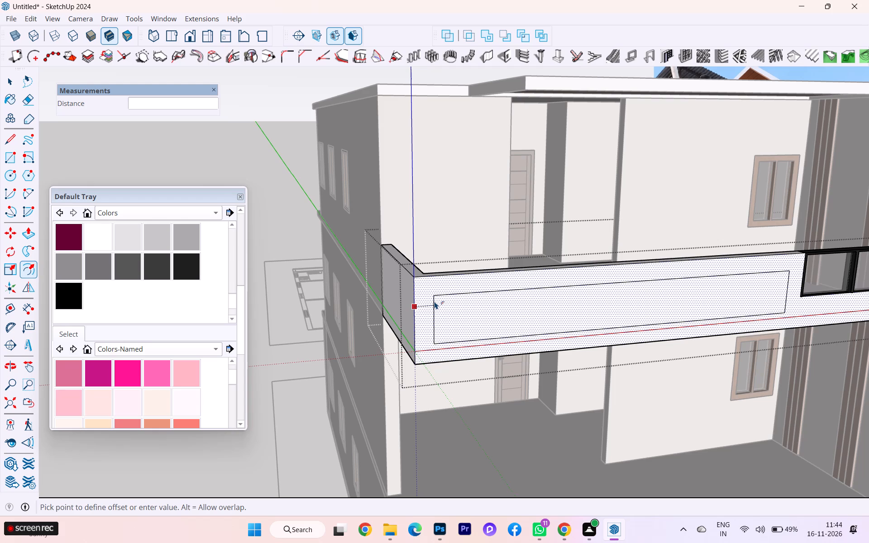
scroll(434, 301, "down", 6)
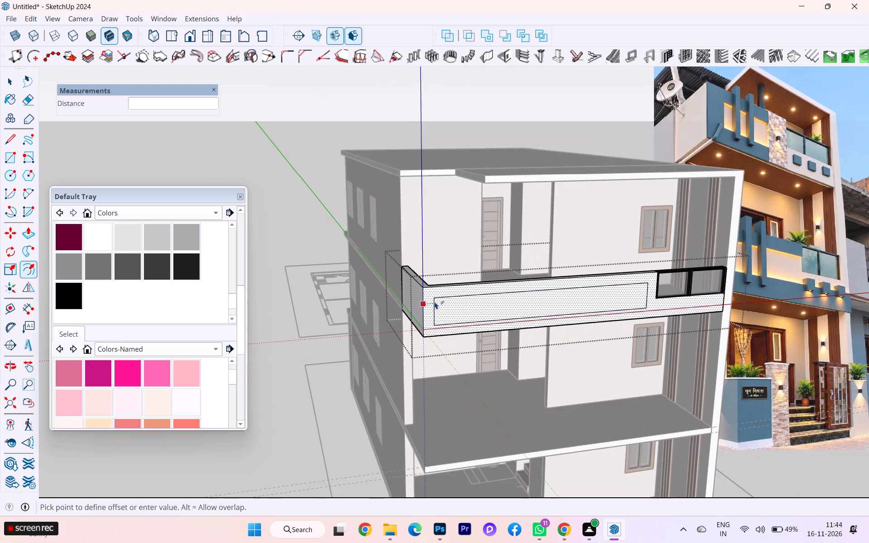
scroll(434, 301, "down", 3)
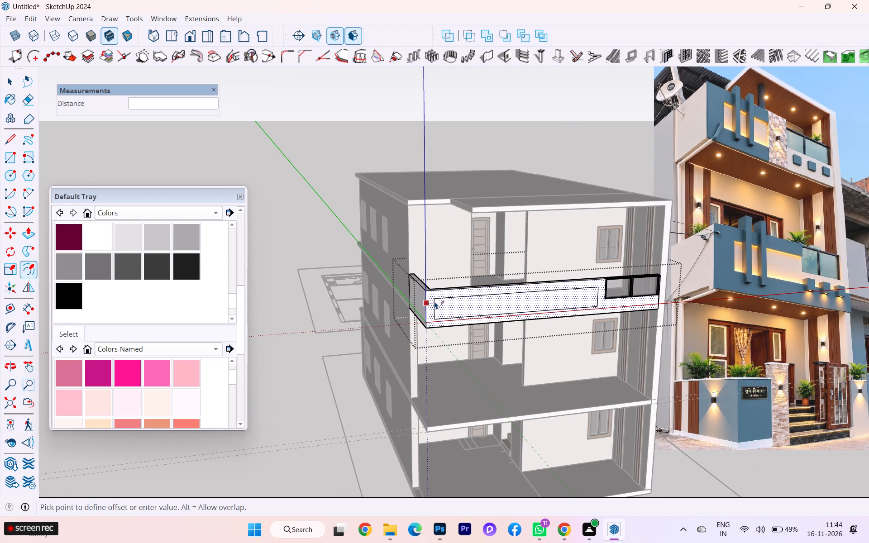
scroll(434, 301, "up", 3)
scroll(434, 301, "down", 1)
scroll(434, 301, "up", 3)
scroll(434, 301, "down", 3)
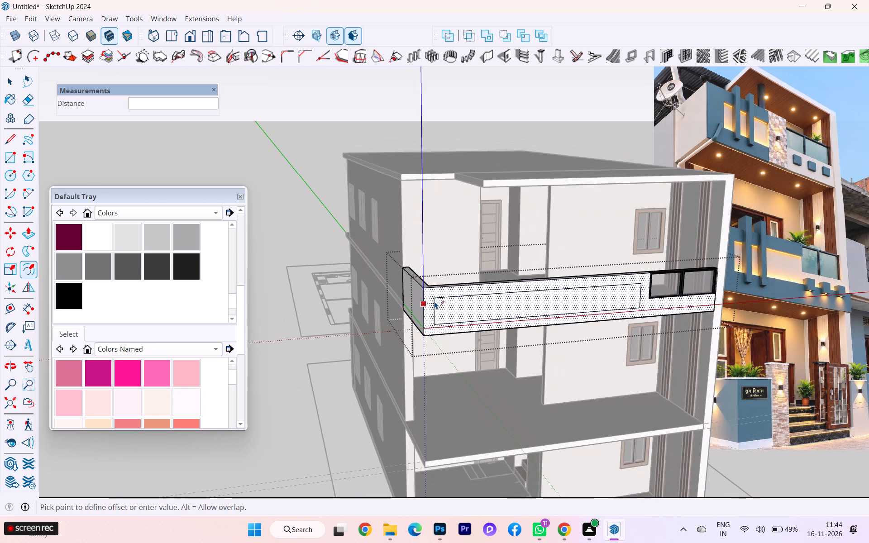
scroll(434, 301, "down", 2)
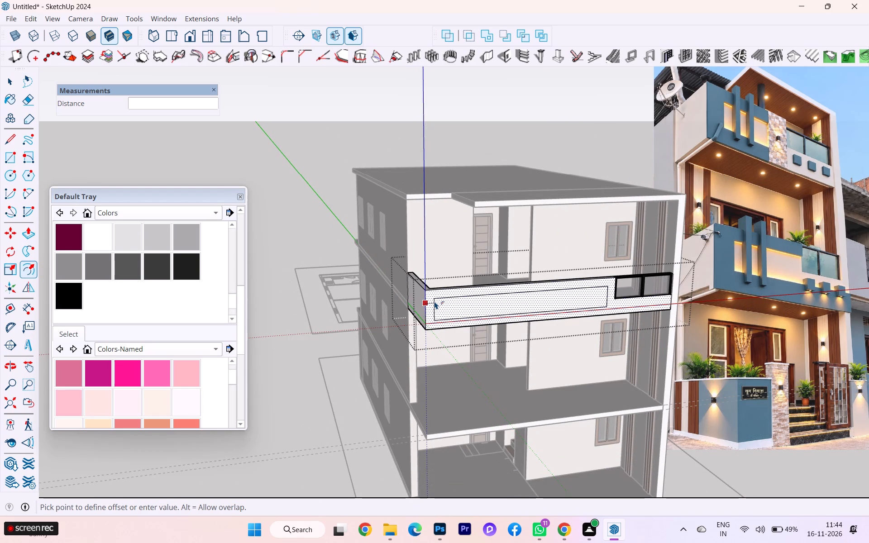
scroll(434, 301, "up", 1)
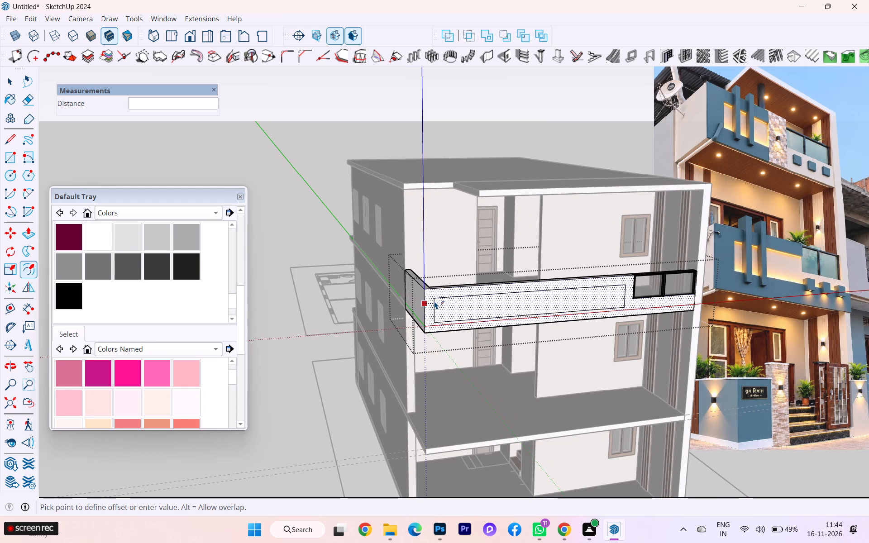
scroll(434, 301, "up", 2)
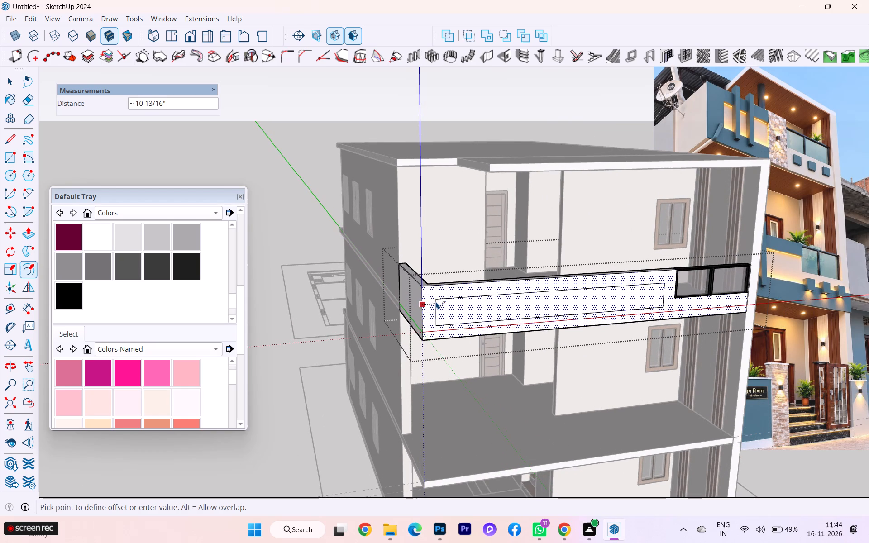
scroll(436, 301, "down", 1)
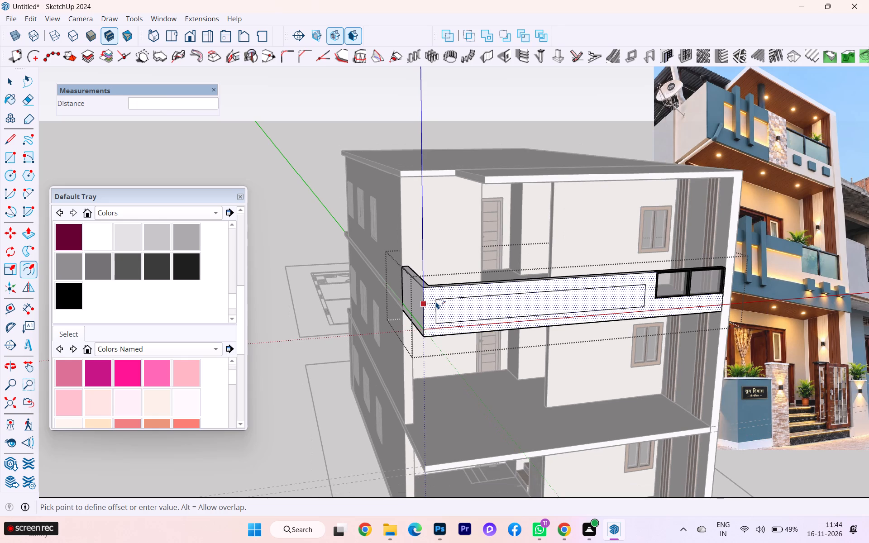
left_click(436, 301)
scroll(619, 286, "up", 2)
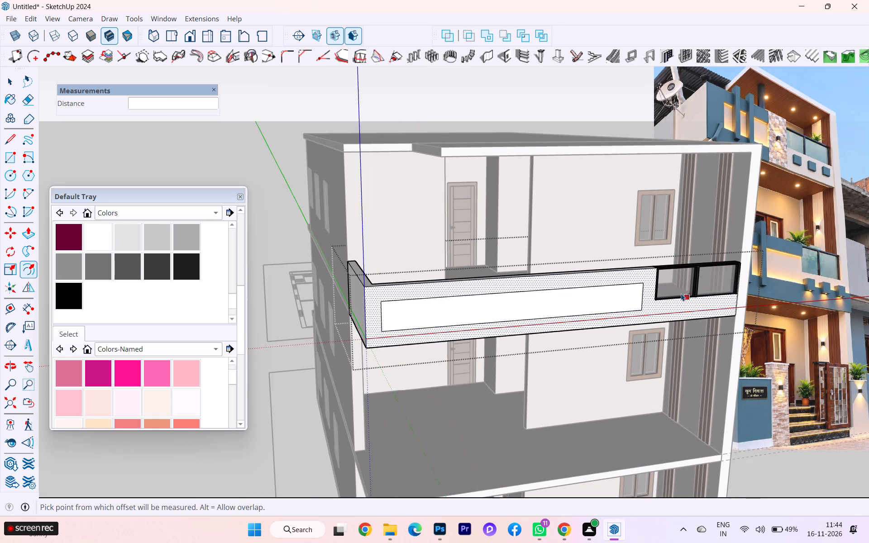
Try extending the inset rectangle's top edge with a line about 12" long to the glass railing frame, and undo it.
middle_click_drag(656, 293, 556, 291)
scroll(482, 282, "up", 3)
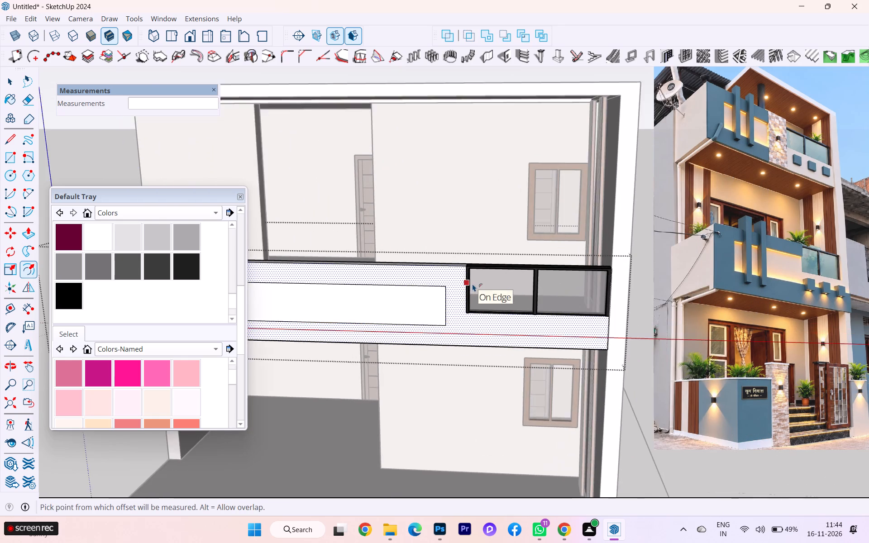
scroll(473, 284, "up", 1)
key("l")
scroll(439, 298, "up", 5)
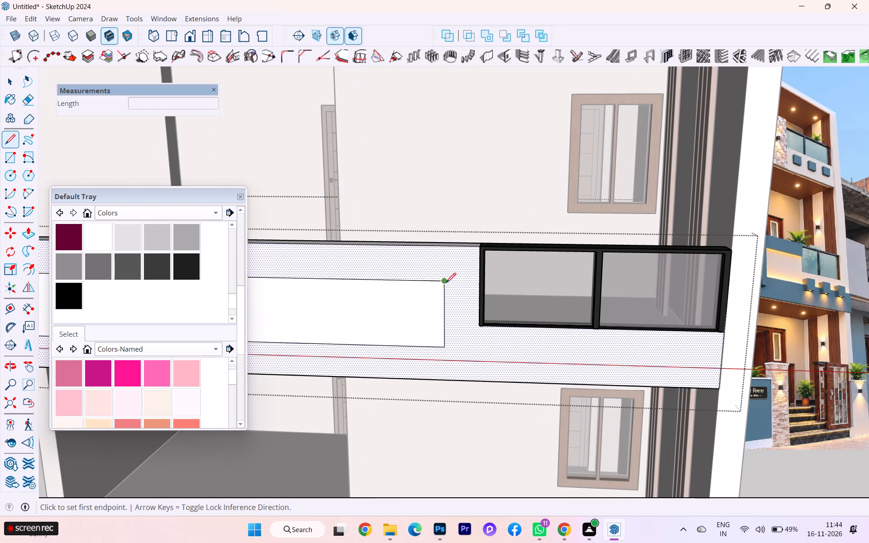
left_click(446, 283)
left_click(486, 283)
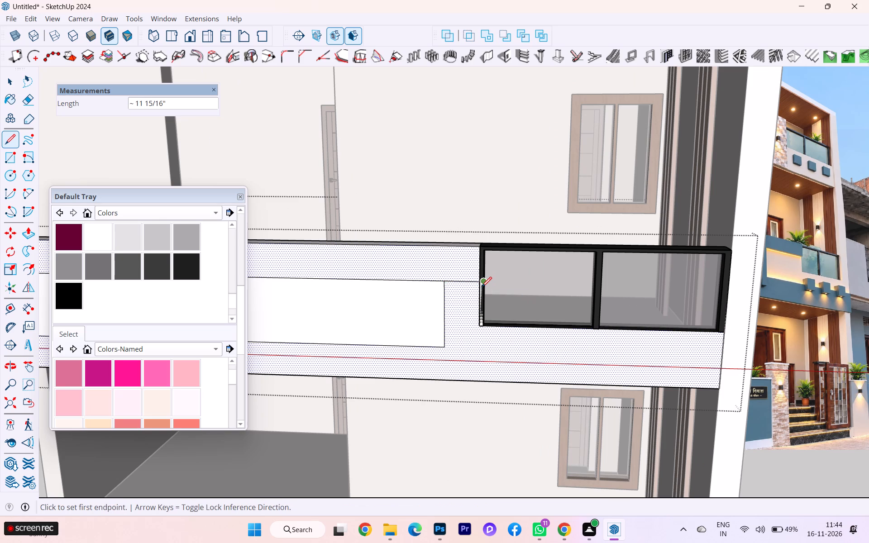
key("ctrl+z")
Draw a red-axis line about 10 3/4" long from the inset rectangle's upper corner to the glass railing frame.
scroll(457, 314, "up", 2)
left_click(444, 275)
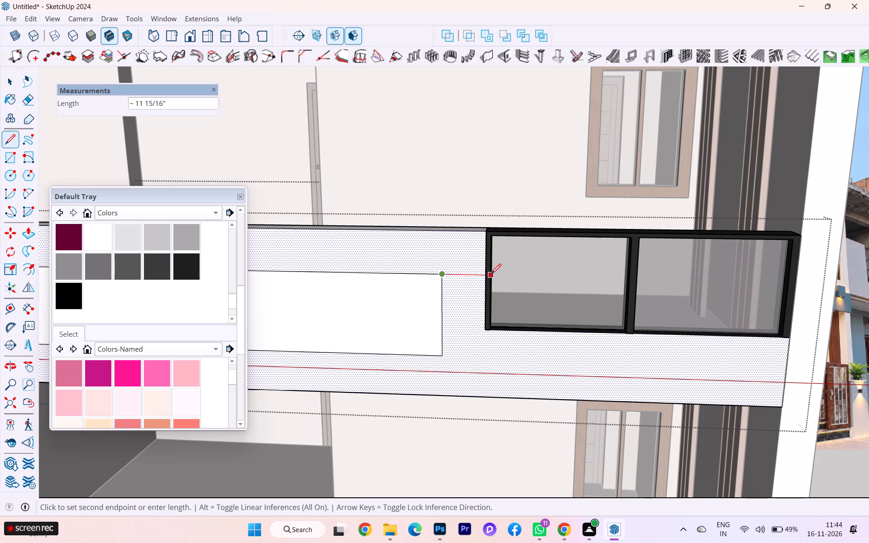
key("Right")
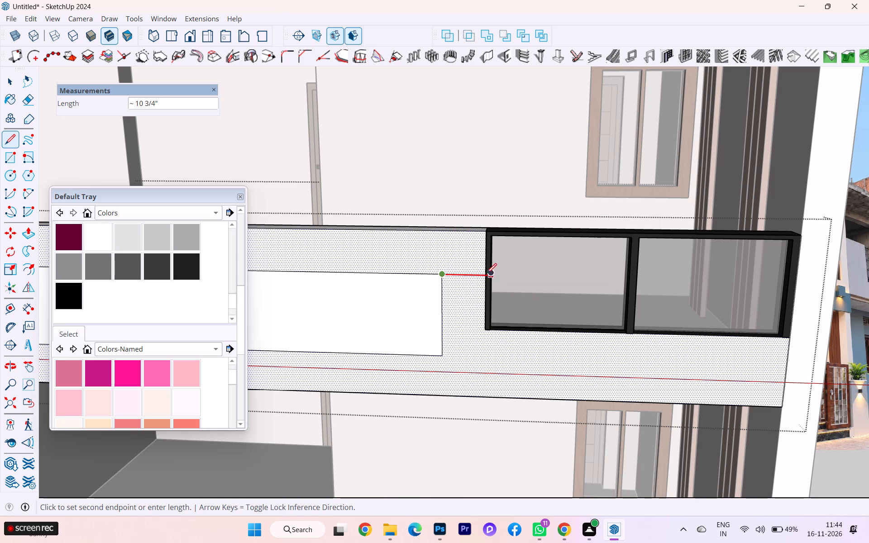
left_click(485, 276)
Extend the inset rectangle's lower edge along the red axis about 6' 11 1/2" beneath the glass railing to the parapet's end edge.
scroll(485, 276, "down", 1)
scroll(485, 277, "up", 1)
scroll(485, 277, "down", 1)
scroll(485, 277, "up", 1)
scroll(485, 277, "down", 1)
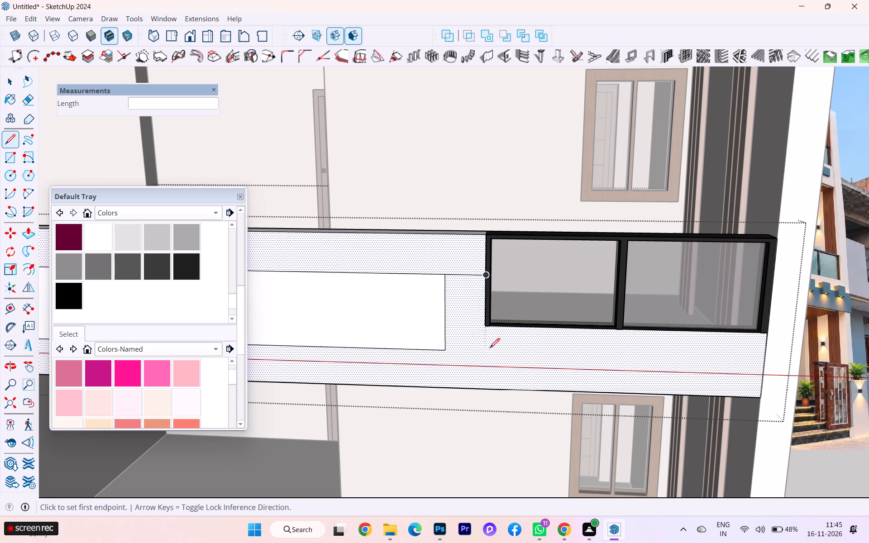
scroll(473, 337, "down", 2)
scroll(452, 350, "up", 1)
scroll(447, 353, "down", 5)
scroll(434, 351, "up", 4)
scroll(434, 351, "down", 3)
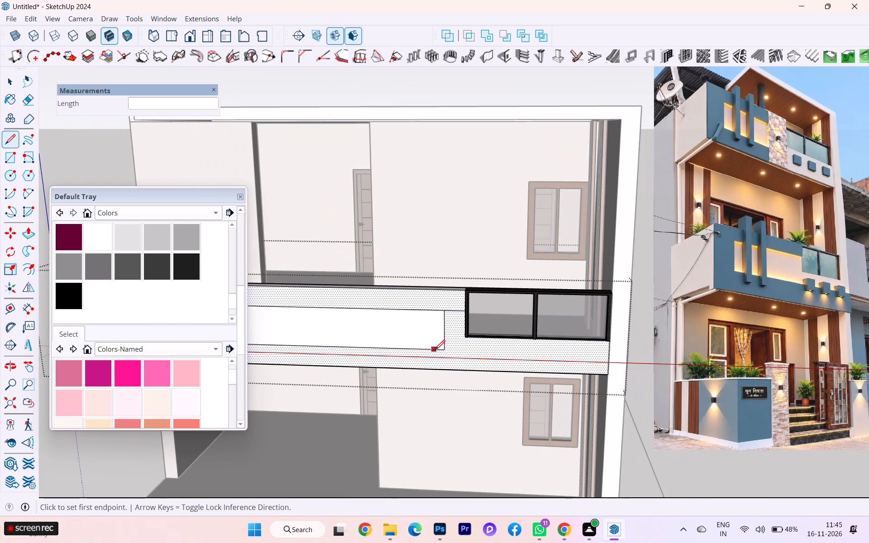
scroll(435, 350, "down", 1)
scroll(473, 343, "up", 5)
scroll(454, 354, "down", 1)
scroll(454, 354, "up", 2)
scroll(454, 354, "down", 1)
scroll(454, 354, "up", 3)
left_click(417, 358)
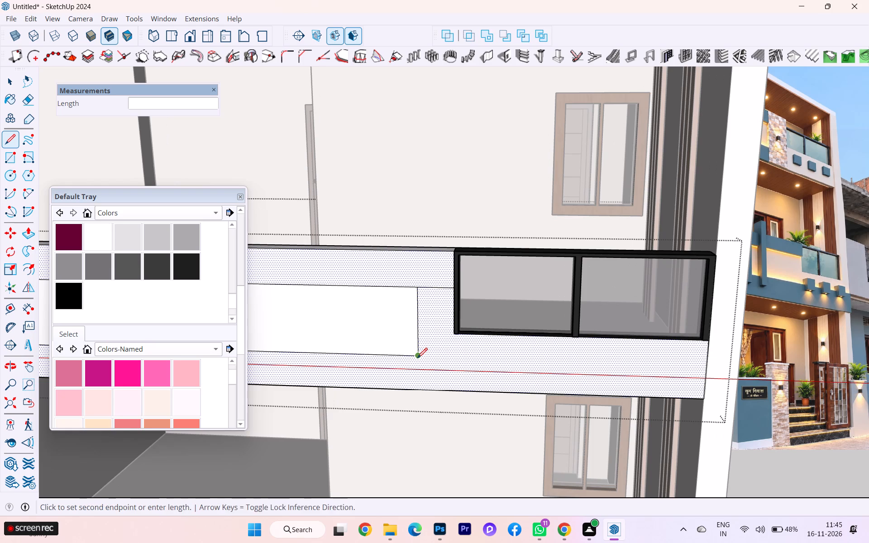
scroll(548, 351, "down", 2)
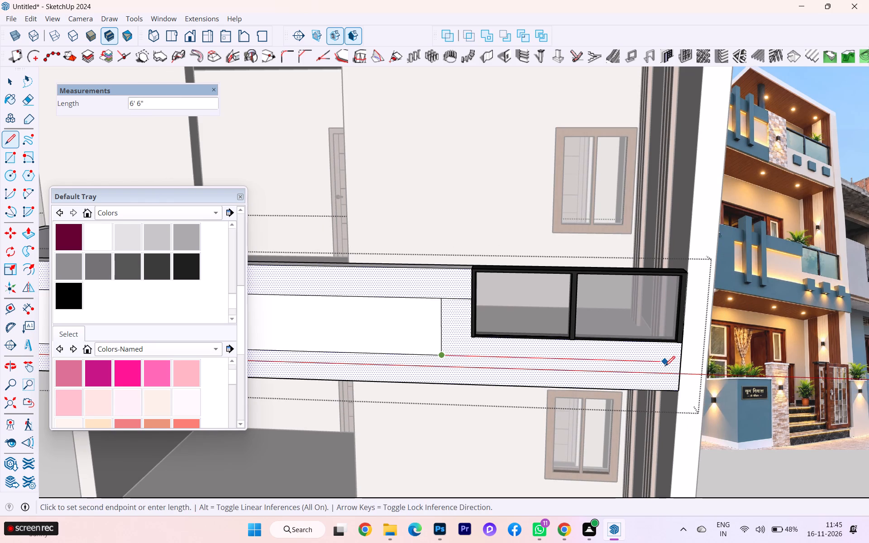
key("Right")
scroll(664, 364, "up", 2)
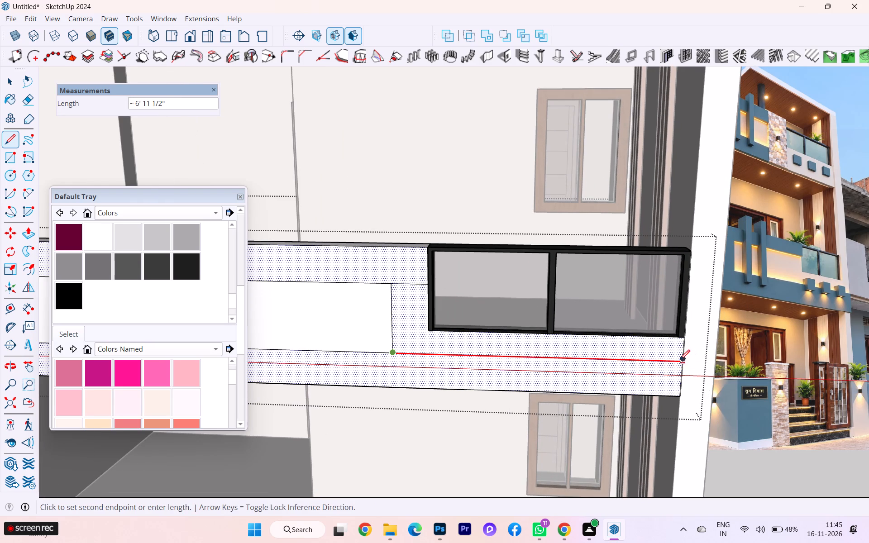
scroll(681, 362, "up", 5)
scroll(681, 362, "down", 2)
scroll(681, 362, "up", 8)
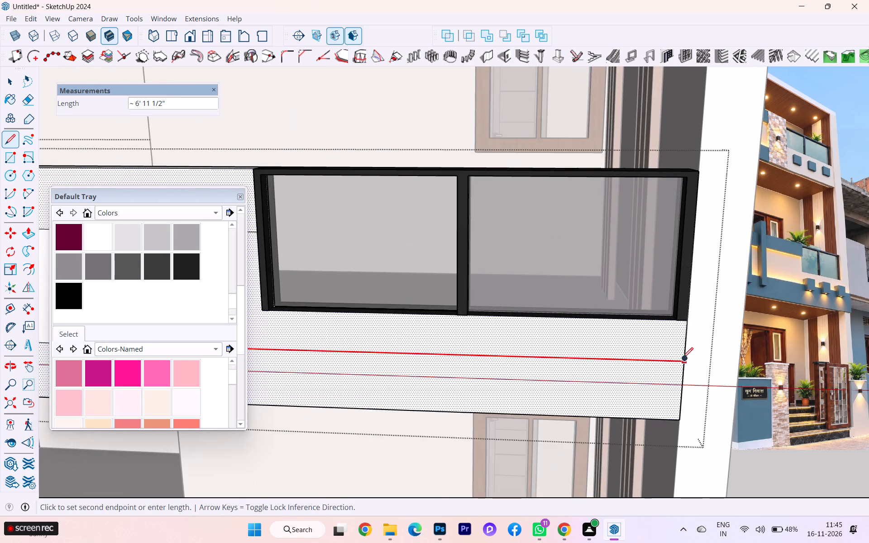
scroll(683, 357, "up", 4)
scroll(683, 357, "down", 1)
scroll(683, 357, "up", 1)
left_click(685, 361)
Erase the inset rectangle's short vertical edge beside the glass railing to merge it with the strip under the railing.
scroll(688, 356, "down", 10)
scroll(703, 359, "up", 2)
scroll(703, 360, "down", 1)
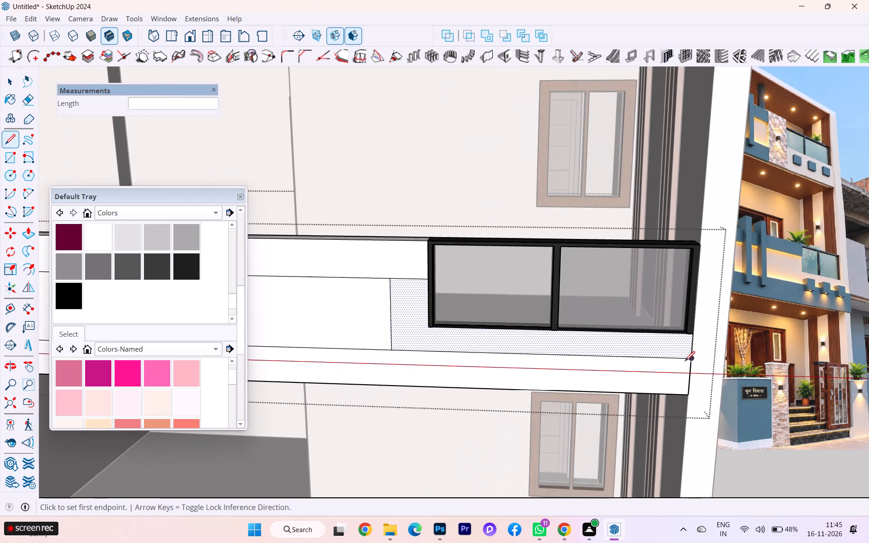
scroll(552, 348, "down", 3)
scroll(522, 346, "up", 1)
scroll(522, 346, "down", 5)
scroll(522, 346, "up", 1)
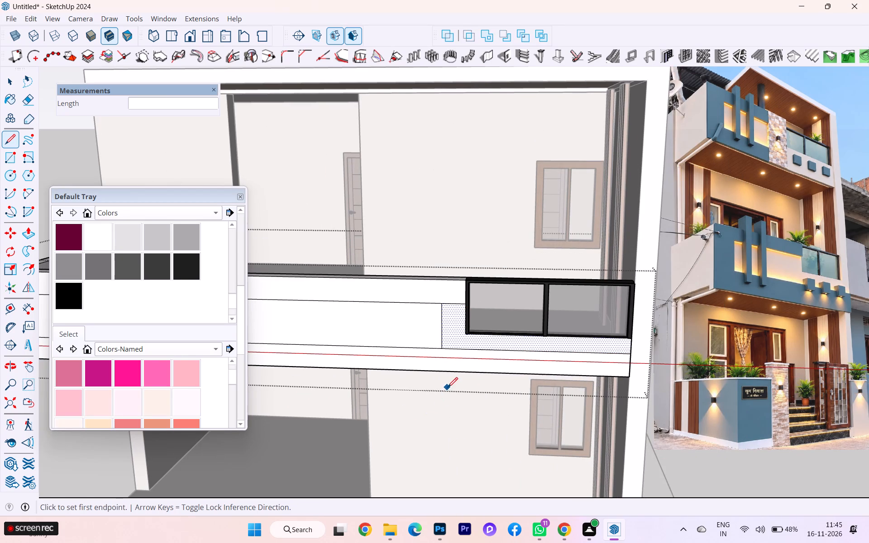
key("e")
left_click(441, 324)
Push/Pull the merged panel face on the parapet front inward 2 7/16".
scroll(446, 326, "down", 2)
scroll(457, 332, "up", 2)
scroll(464, 334, "down", 1)
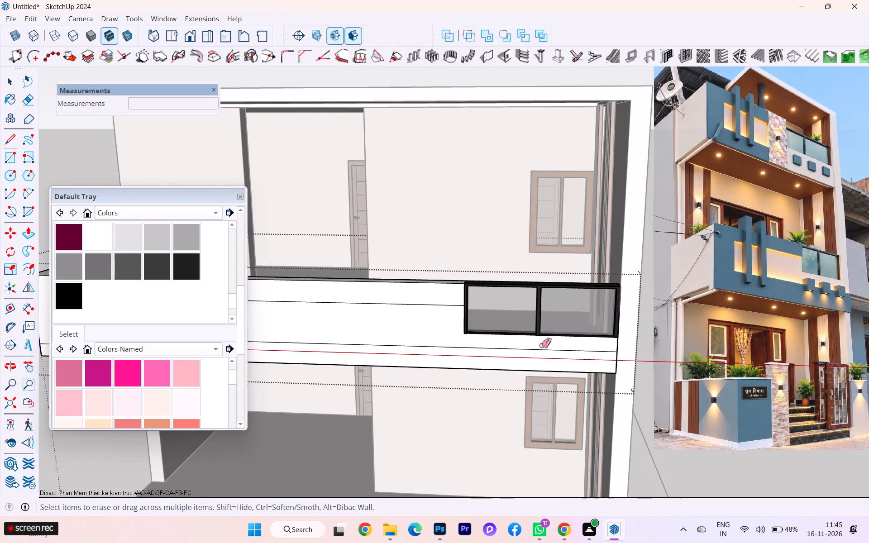
scroll(597, 351, "down", 4)
scroll(479, 315, "down", 5)
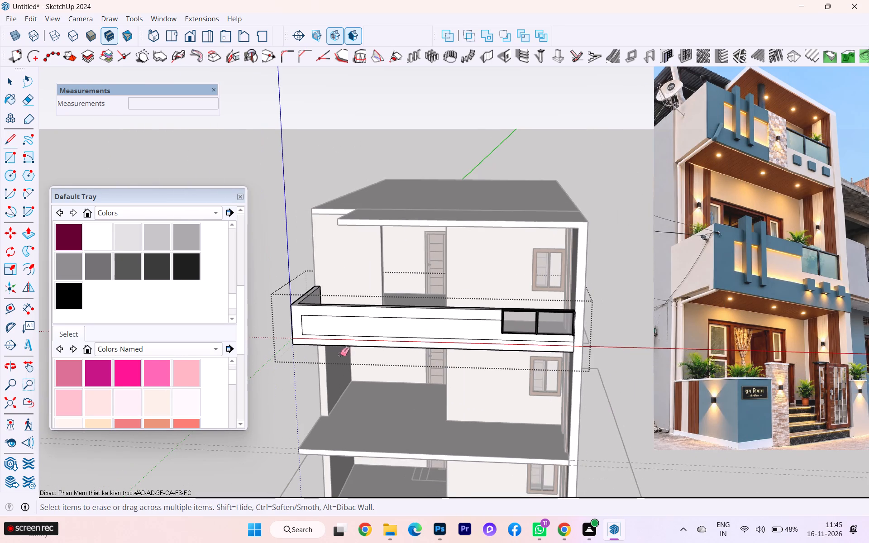
scroll(326, 329, "up", 2)
scroll(323, 323, "down", 2)
scroll(323, 323, "up", 11)
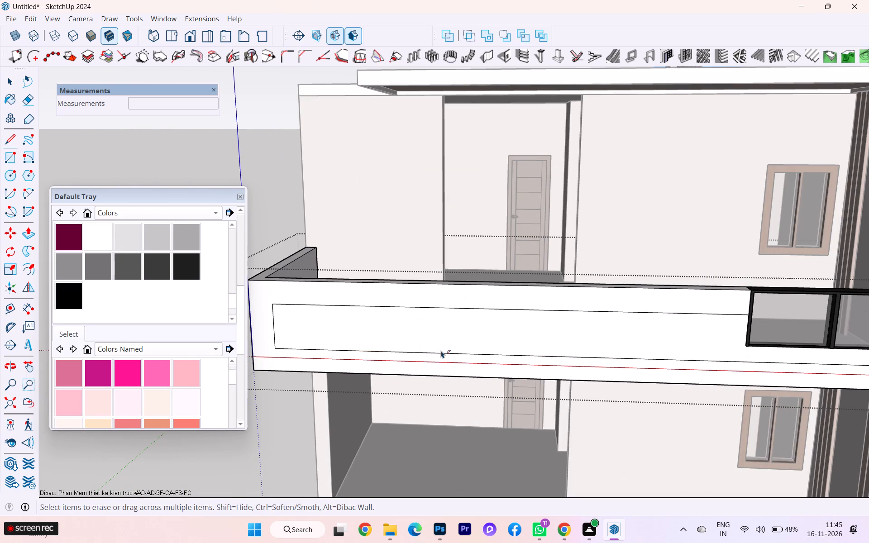
key("f")
key("p")
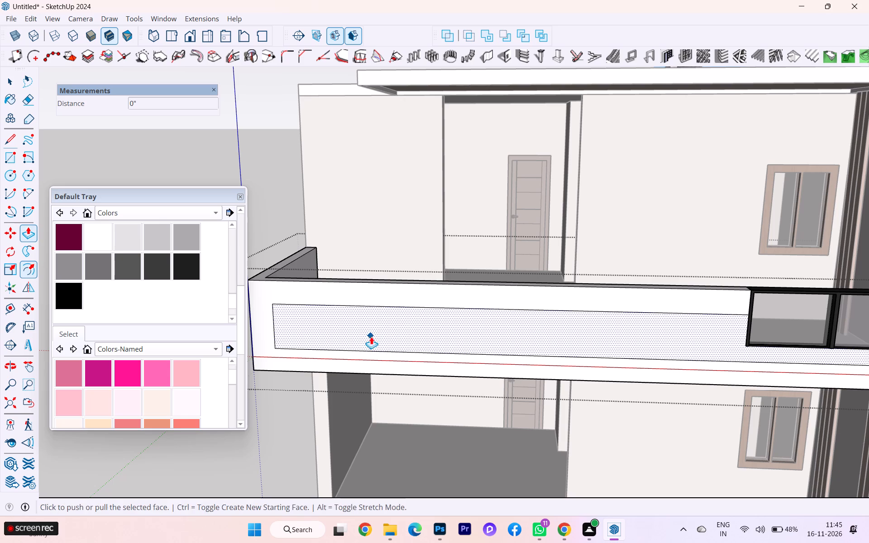
left_click(382, 327)
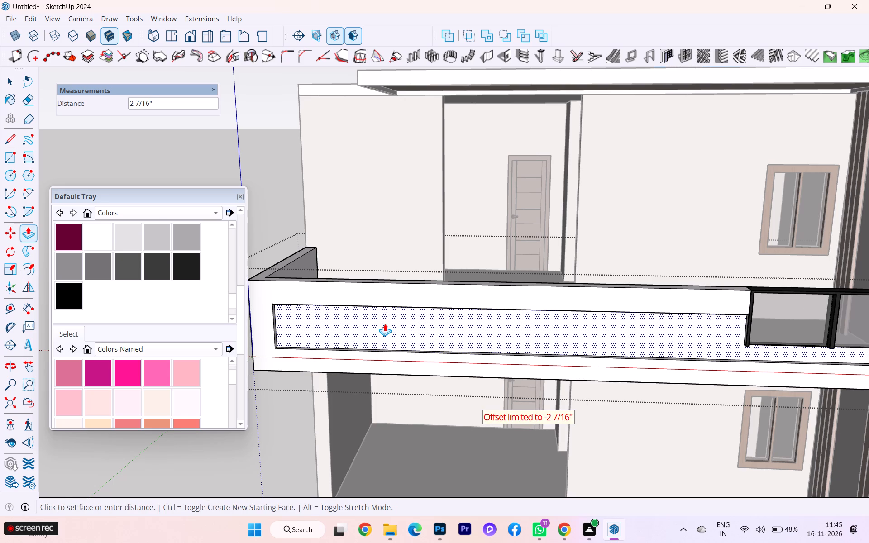
scroll(384, 324, "up", 1)
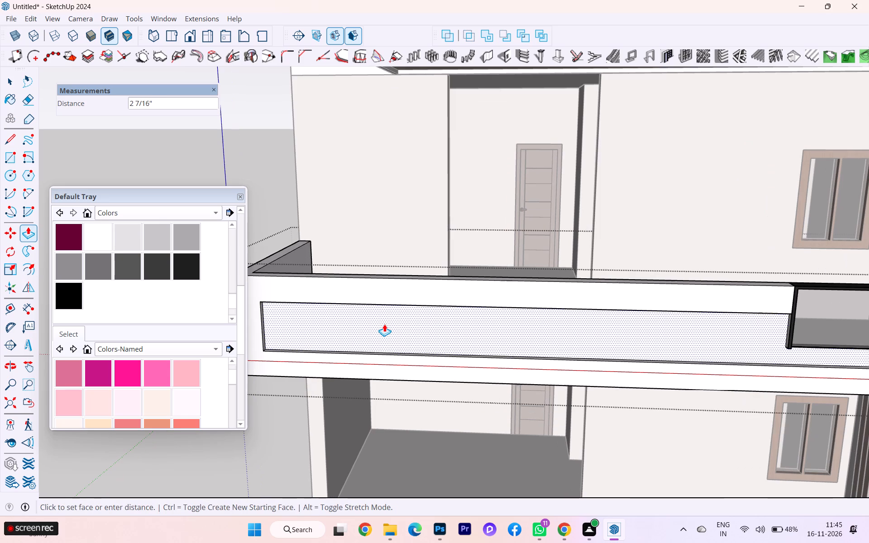
key("2")
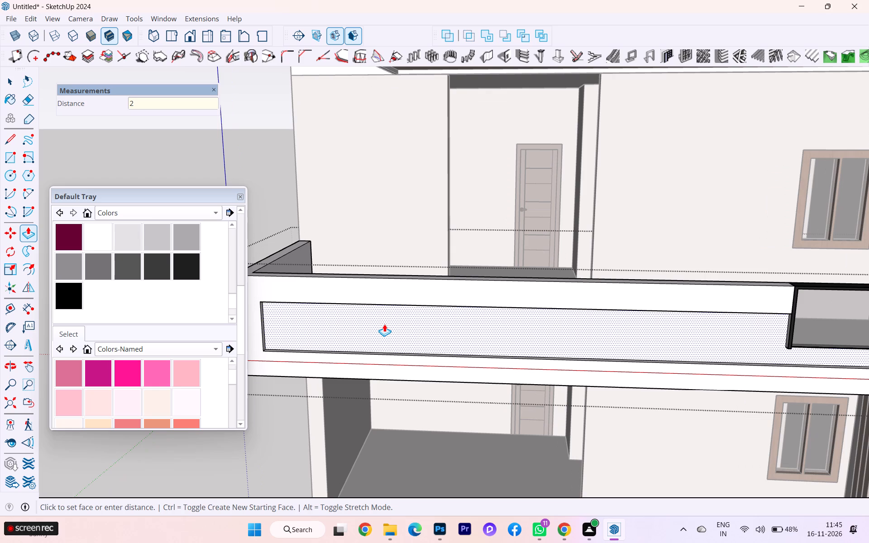
key("BackSpace")
key("3")
key("Return")
Examine the recessed parapet panel and its junction with the glass railing from several angles.
scroll(415, 322, "up", 3)
scroll(445, 342, "down", 1)
scroll(549, 335, "up", 1)
scroll(617, 328, "down", 3)
scroll(618, 329, "up", 2)
scroll(618, 329, "down", 1)
scroll(618, 329, "up", 2)
scroll(618, 329, "down", 3)
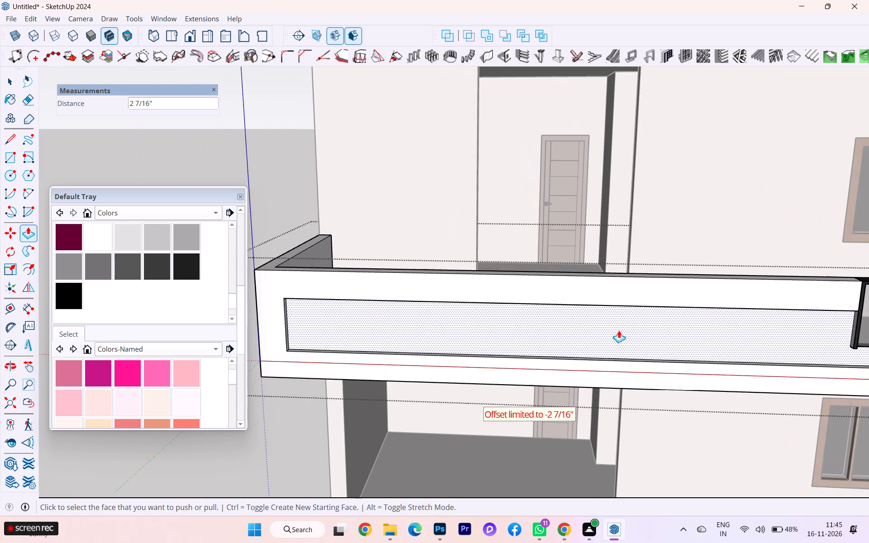
scroll(482, 346, "down", 6)
scroll(610, 333, "up", 3)
middle_click_drag(726, 332, 679, 333)
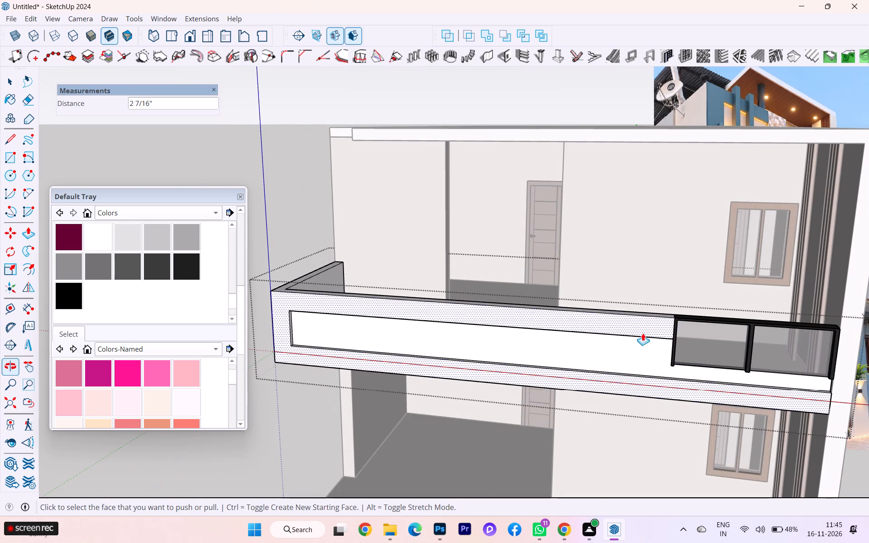
middle_click_drag(618, 327, 558, 309)
middle_click_drag(459, 336, 404, 261)
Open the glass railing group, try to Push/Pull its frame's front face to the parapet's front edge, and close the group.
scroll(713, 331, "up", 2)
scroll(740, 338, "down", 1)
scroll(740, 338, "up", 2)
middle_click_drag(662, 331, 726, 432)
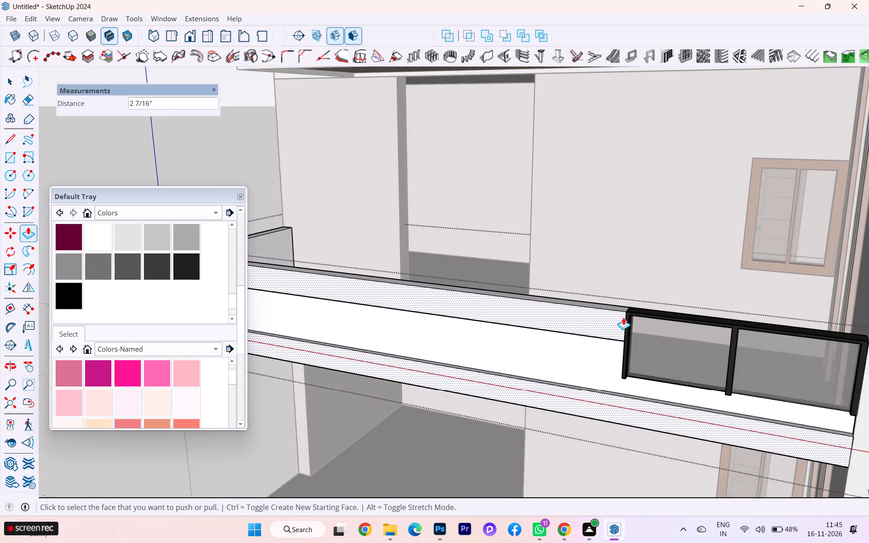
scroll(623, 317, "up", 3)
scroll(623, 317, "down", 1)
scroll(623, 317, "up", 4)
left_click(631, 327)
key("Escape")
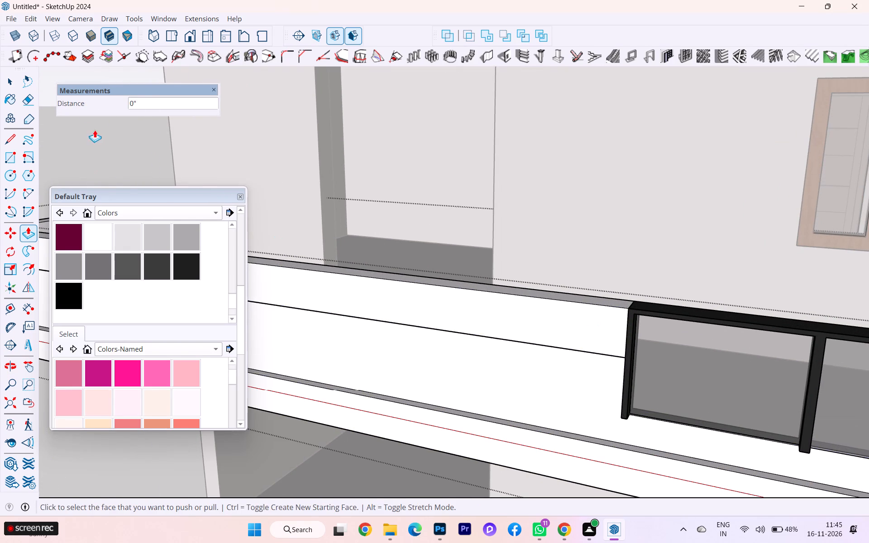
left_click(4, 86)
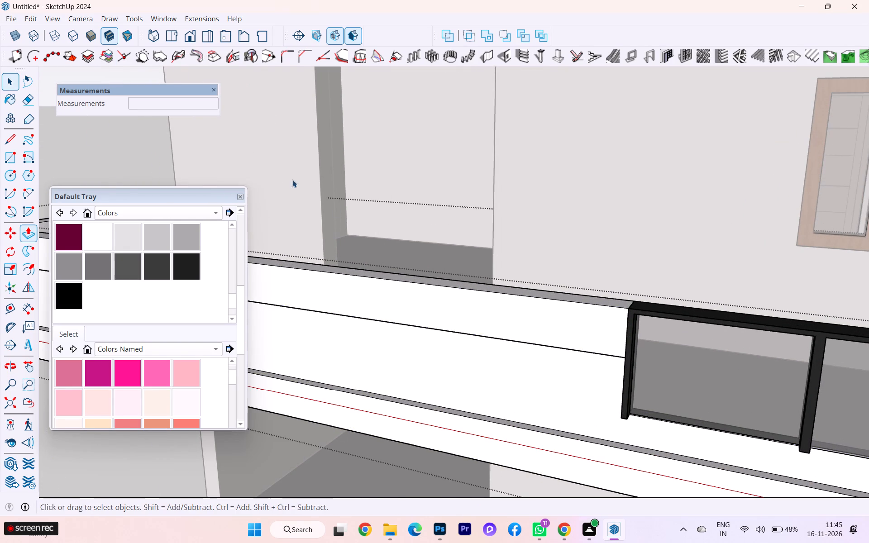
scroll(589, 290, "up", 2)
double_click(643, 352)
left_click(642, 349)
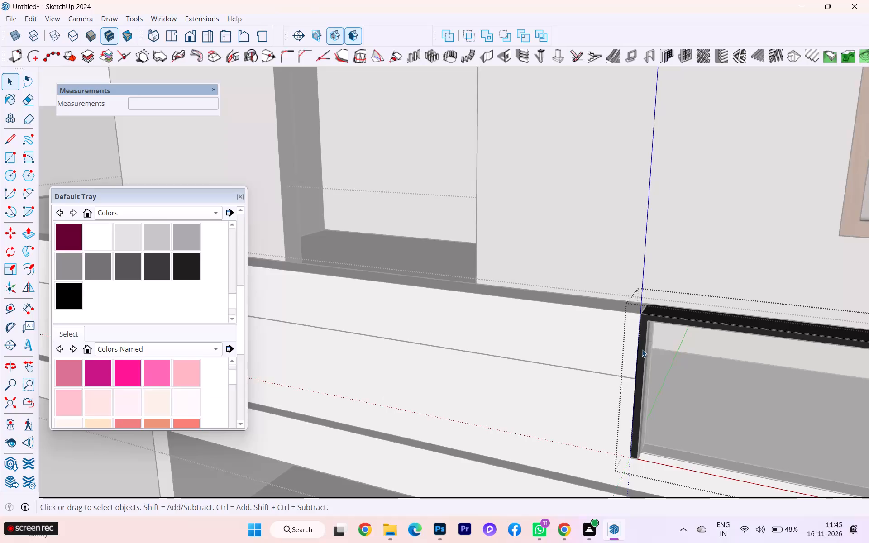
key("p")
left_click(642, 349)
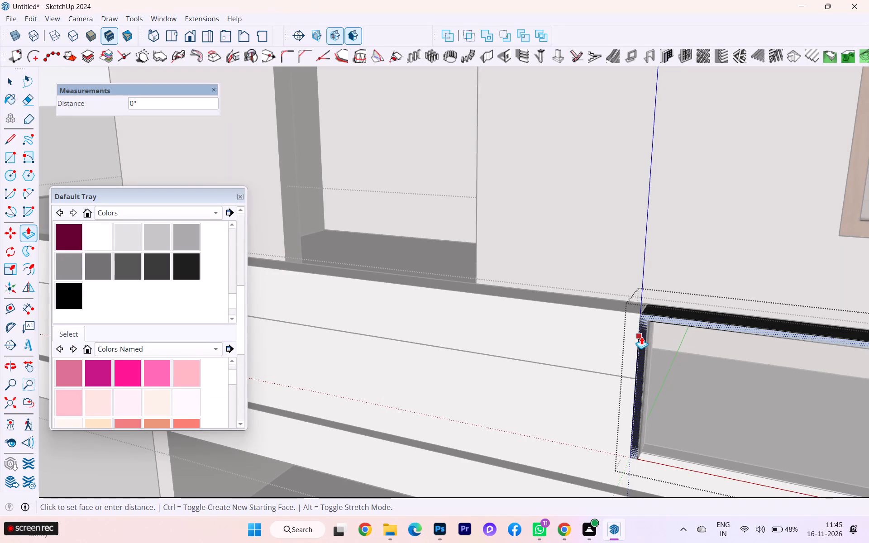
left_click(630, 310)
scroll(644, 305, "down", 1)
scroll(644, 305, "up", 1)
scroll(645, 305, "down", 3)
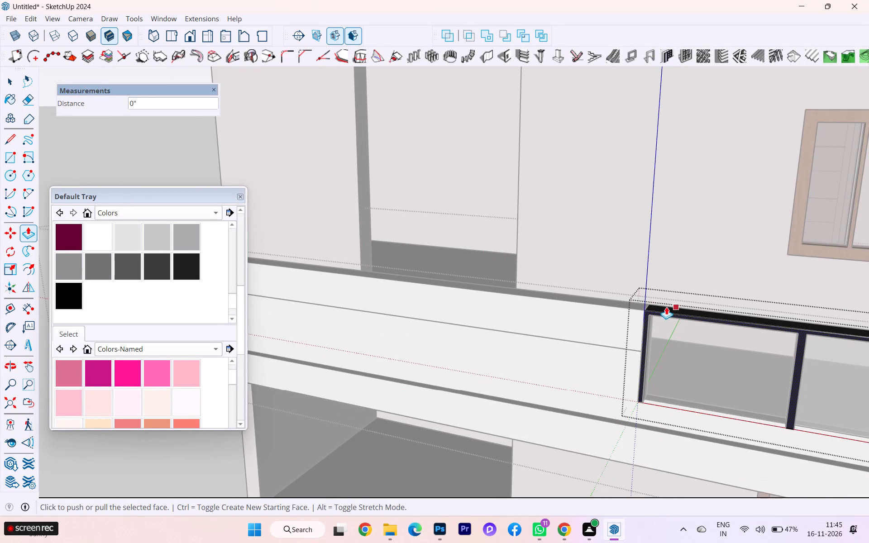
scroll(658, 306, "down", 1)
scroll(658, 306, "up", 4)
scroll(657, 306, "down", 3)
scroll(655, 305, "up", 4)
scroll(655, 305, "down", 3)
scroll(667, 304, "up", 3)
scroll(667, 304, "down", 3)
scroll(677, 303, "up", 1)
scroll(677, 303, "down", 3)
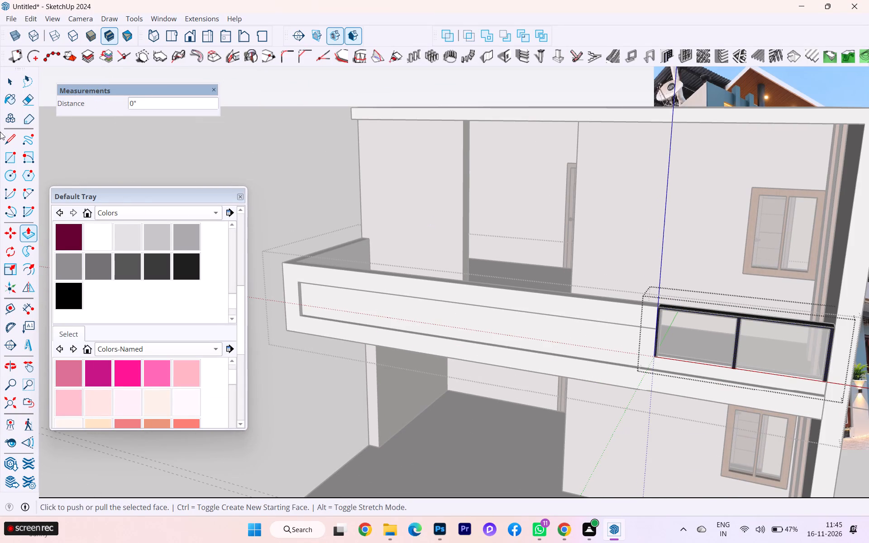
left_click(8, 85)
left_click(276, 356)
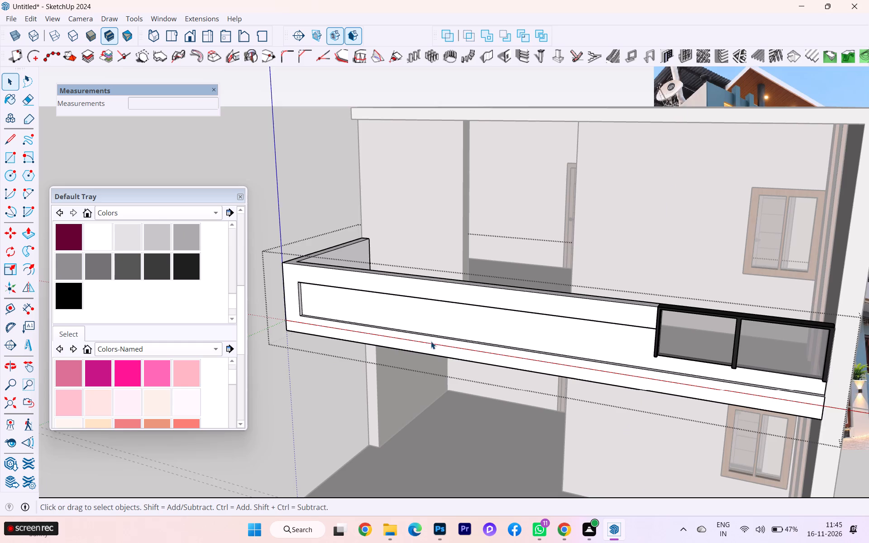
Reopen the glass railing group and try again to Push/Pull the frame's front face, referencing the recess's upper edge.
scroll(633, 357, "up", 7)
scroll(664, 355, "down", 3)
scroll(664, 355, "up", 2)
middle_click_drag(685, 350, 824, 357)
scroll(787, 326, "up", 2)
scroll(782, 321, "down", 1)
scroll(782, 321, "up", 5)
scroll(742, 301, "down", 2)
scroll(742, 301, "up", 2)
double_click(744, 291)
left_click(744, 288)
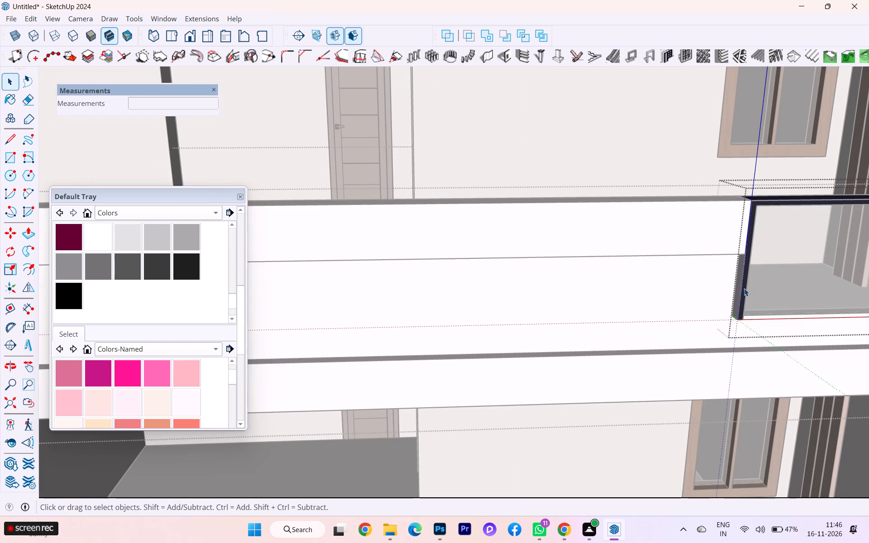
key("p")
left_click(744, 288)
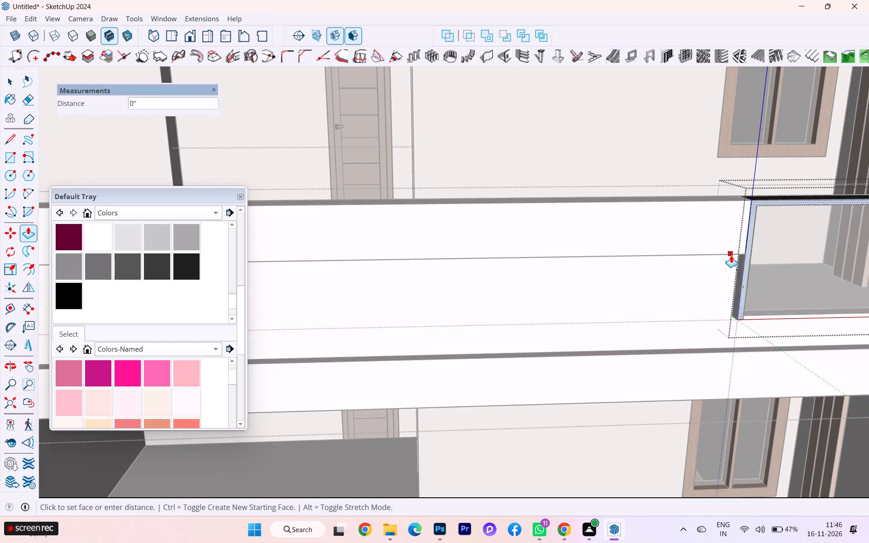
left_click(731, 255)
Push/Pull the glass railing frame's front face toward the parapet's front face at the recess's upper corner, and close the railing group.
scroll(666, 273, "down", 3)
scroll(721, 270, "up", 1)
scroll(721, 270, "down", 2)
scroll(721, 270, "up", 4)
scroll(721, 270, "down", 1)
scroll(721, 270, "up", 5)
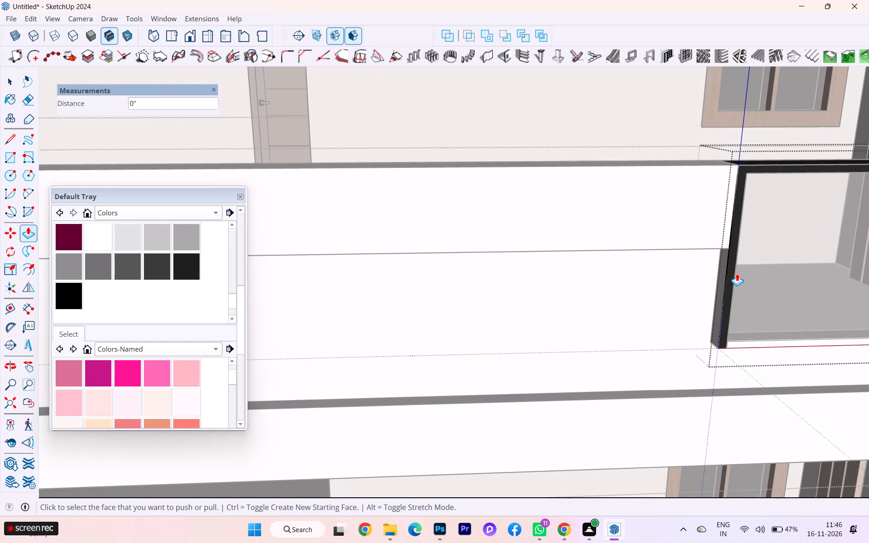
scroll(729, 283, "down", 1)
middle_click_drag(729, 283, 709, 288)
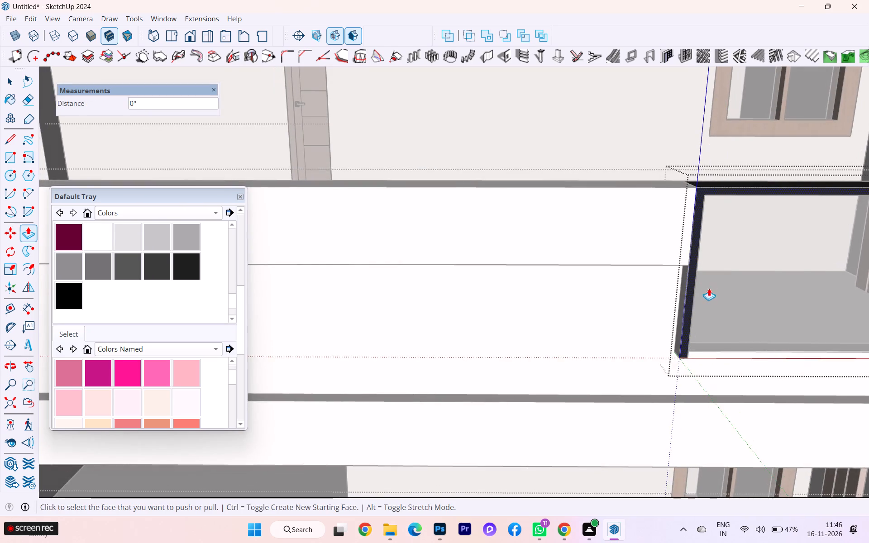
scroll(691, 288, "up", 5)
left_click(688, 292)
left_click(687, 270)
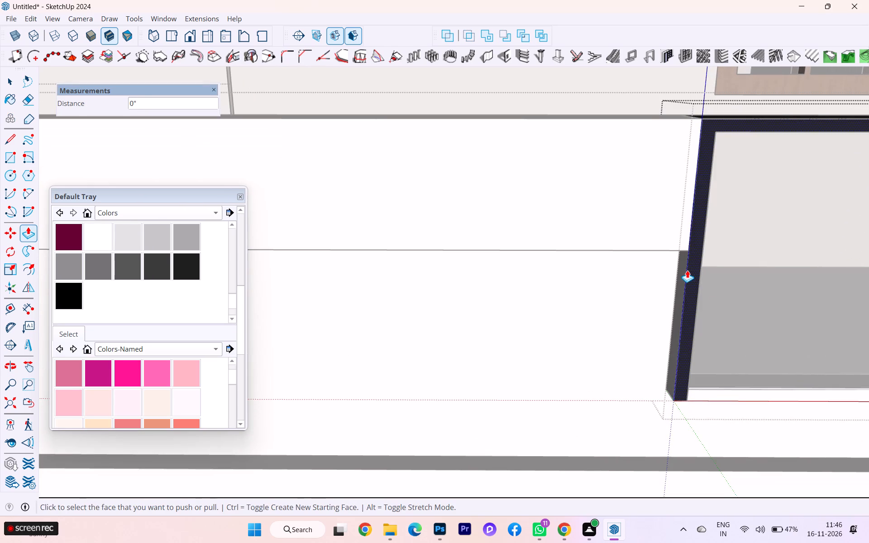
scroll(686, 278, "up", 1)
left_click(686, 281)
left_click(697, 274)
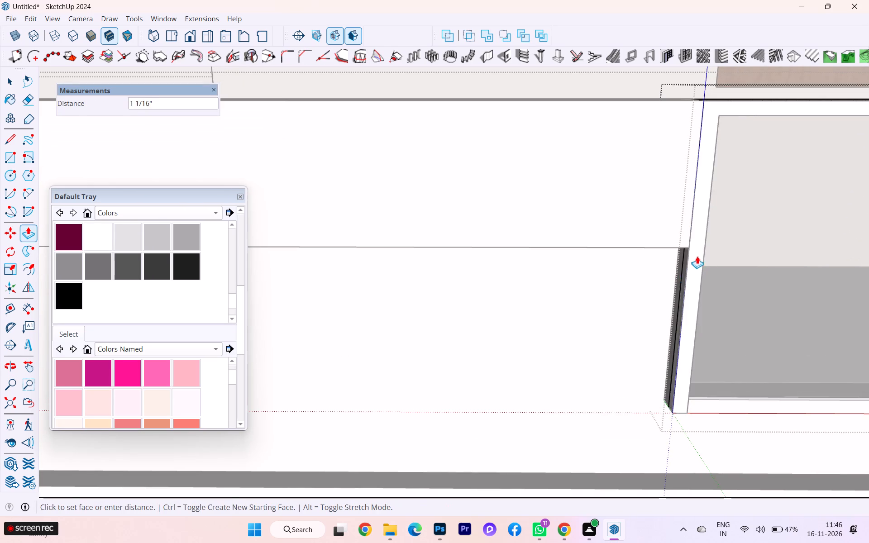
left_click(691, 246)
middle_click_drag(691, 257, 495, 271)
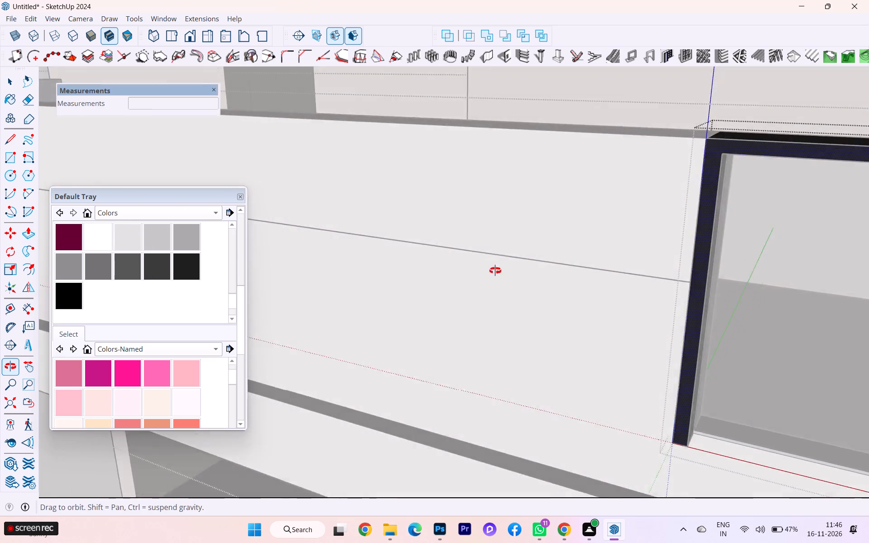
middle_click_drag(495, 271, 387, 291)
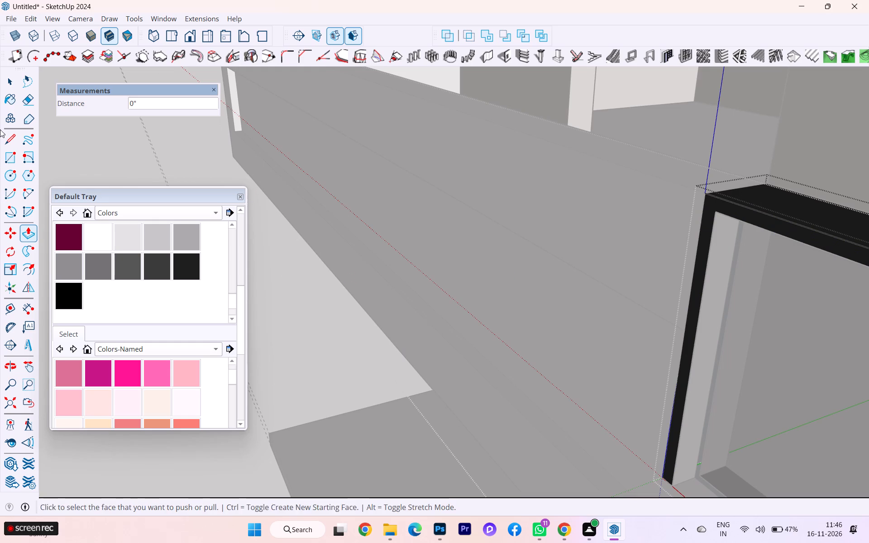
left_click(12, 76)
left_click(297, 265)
Examine the extended railing frame and the recessed parapet panel from several angles against the reference photo.
scroll(315, 272, "down", 2)
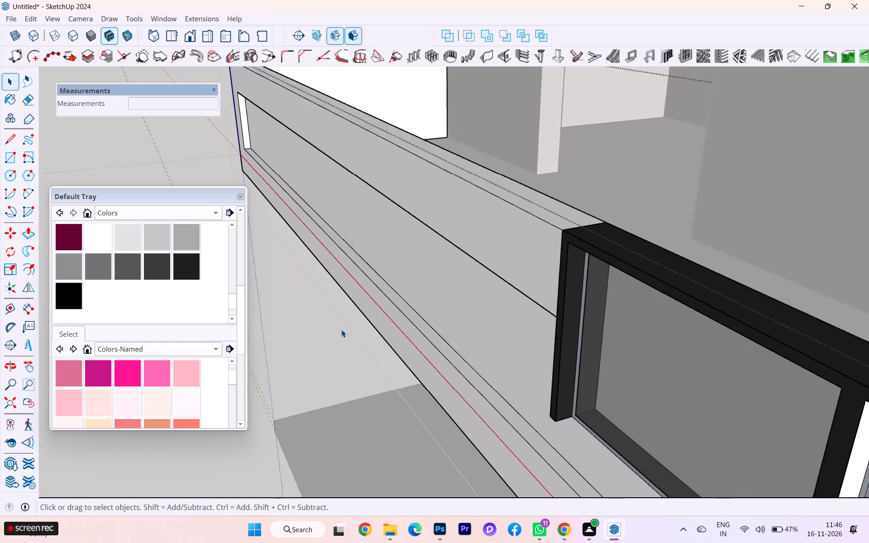
scroll(341, 329, "down", 2)
middle_click_drag(556, 365, 590, 359)
middle_click_drag(602, 355, 673, 335)
scroll(563, 310, "down", 2)
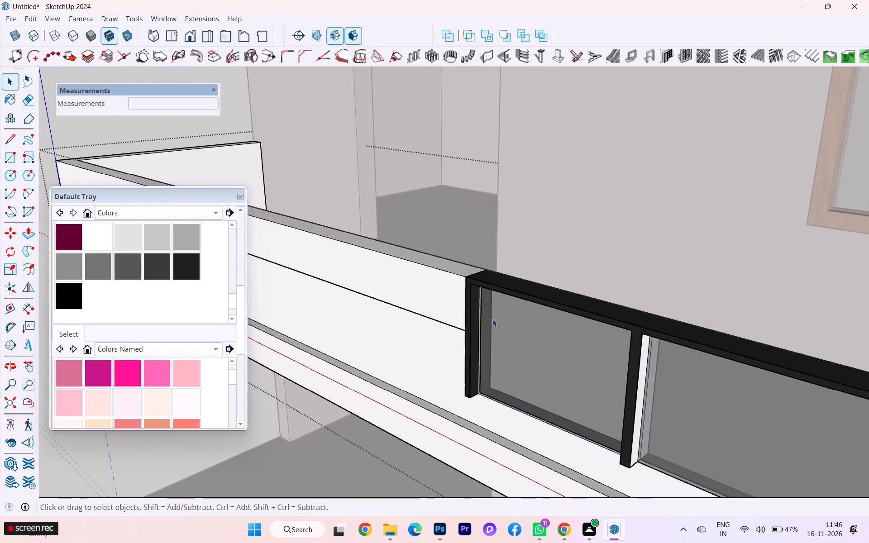
scroll(478, 320, "down", 4)
middle_click_drag(514, 348, 668, 329)
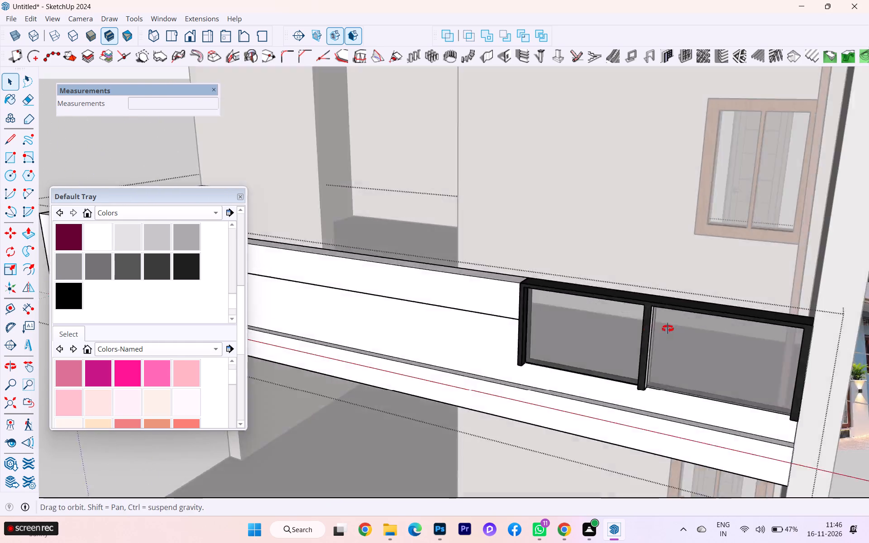
middle_click_drag(668, 329, 680, 325)
scroll(543, 339, "up", 2)
scroll(553, 337, "down", 1)
middle_click_drag(553, 338, 773, 338)
scroll(540, 323, "down", 3)
scroll(498, 314, "down", 4)
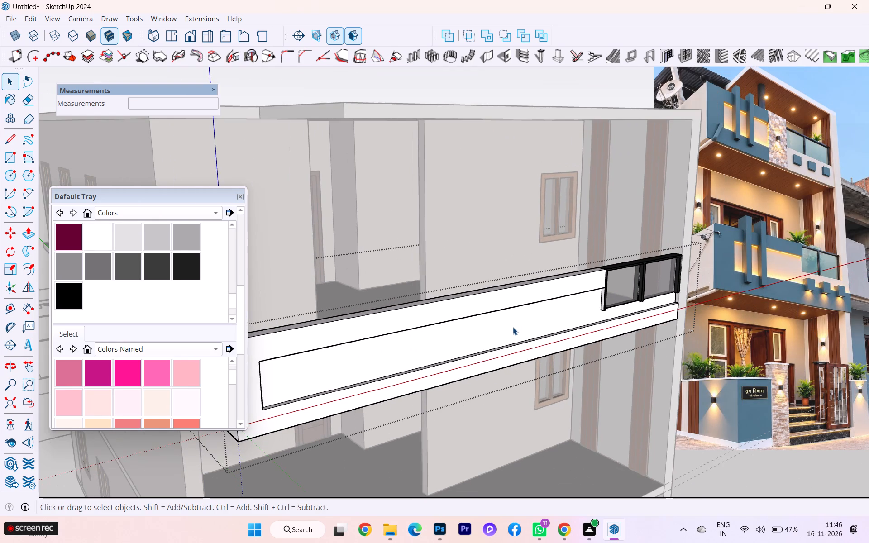
middle_click_drag(498, 316, 480, 304)
middle_click_drag(477, 302, 469, 297)
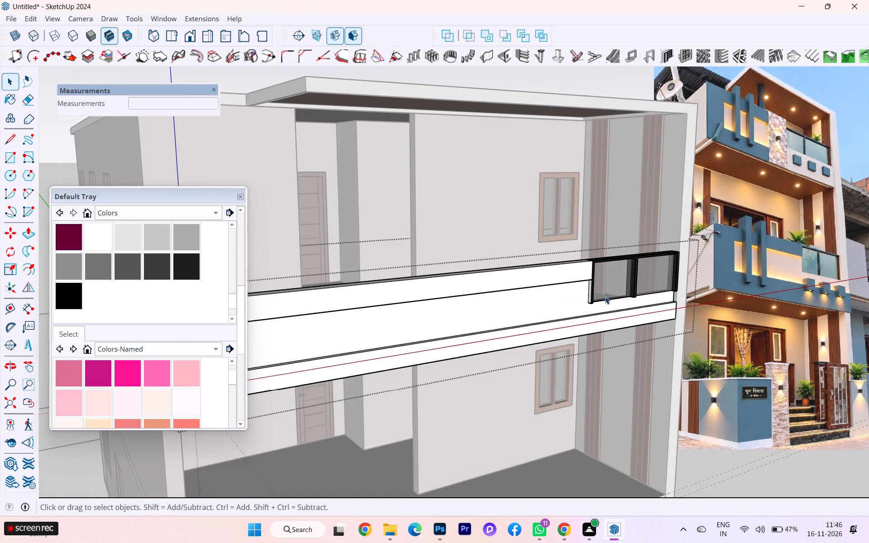
scroll(605, 296, "up", 1)
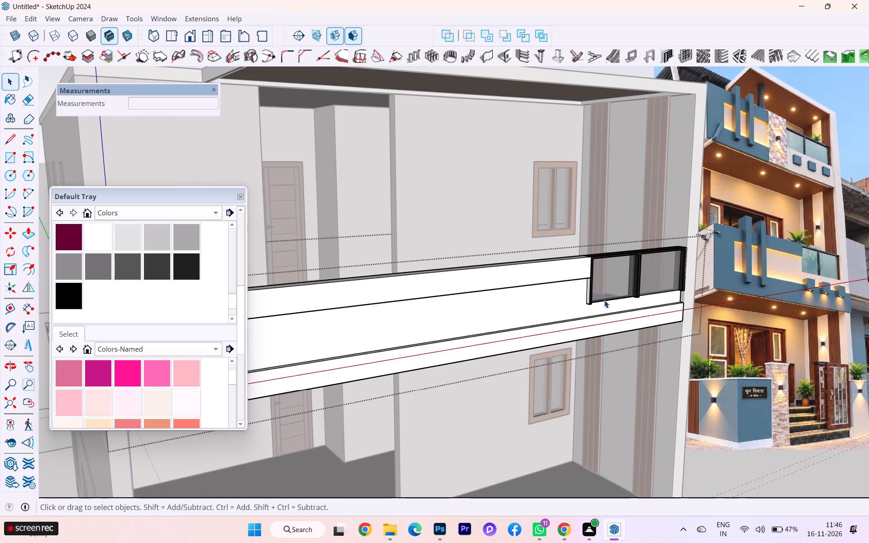
Undo the railing frame, recess and panel outline edits back to the parapet's plain front face.
key("ctrl+z")
key("ctrl+z")
key("ctrl+z")
key("ctrl+z")
key("ctrl+z")
key("ctrl+z")
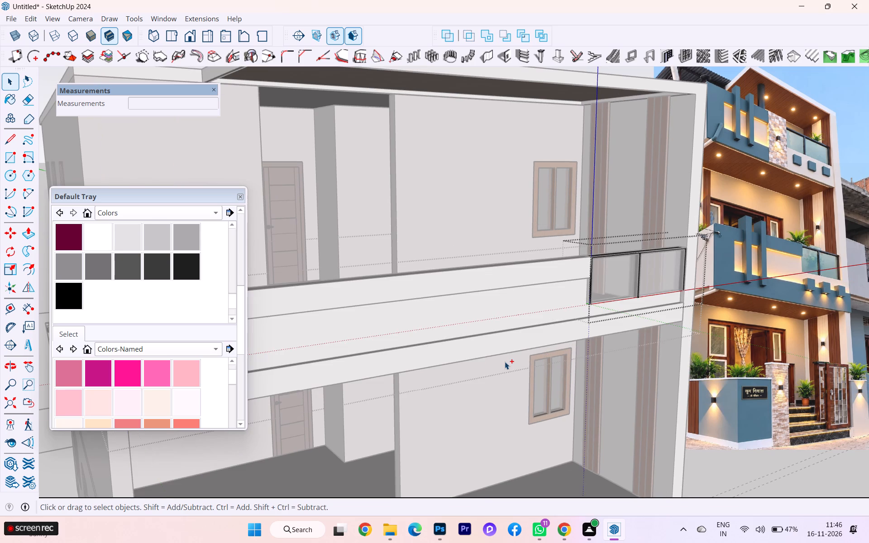
key("ctrl+z")
key("ctrl+z")
key("ctrl+z")
key("ctrl+z")
key("ctrl+z")
key("ctrl+z")
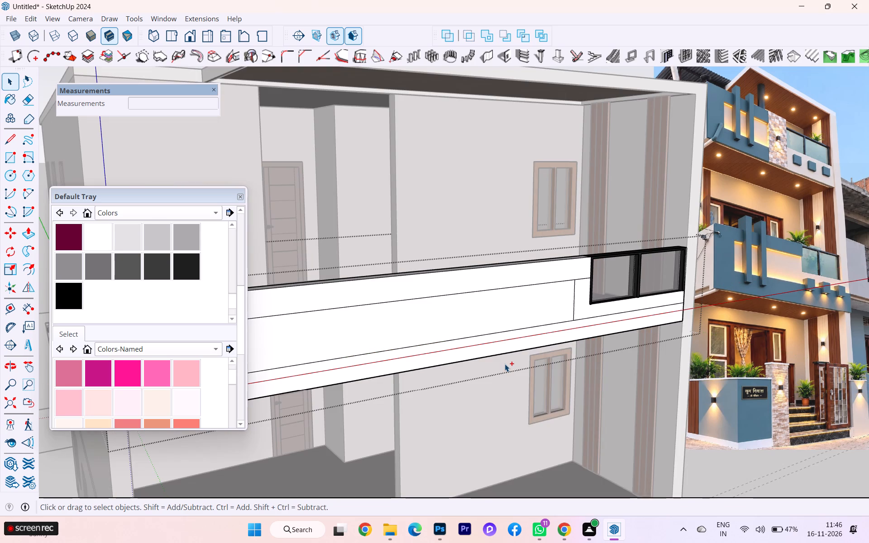
key("ctrl+z")
key("ctrl+z")
key("ctrl+z")
Push/Pull the upper balcony parapet's plain front face outward 4".
scroll(645, 295, "down", 3)
scroll(545, 315, "down", 1)
scroll(545, 315, "up", 1)
scroll(545, 315, "down", 1)
left_click(386, 331)
key("p")
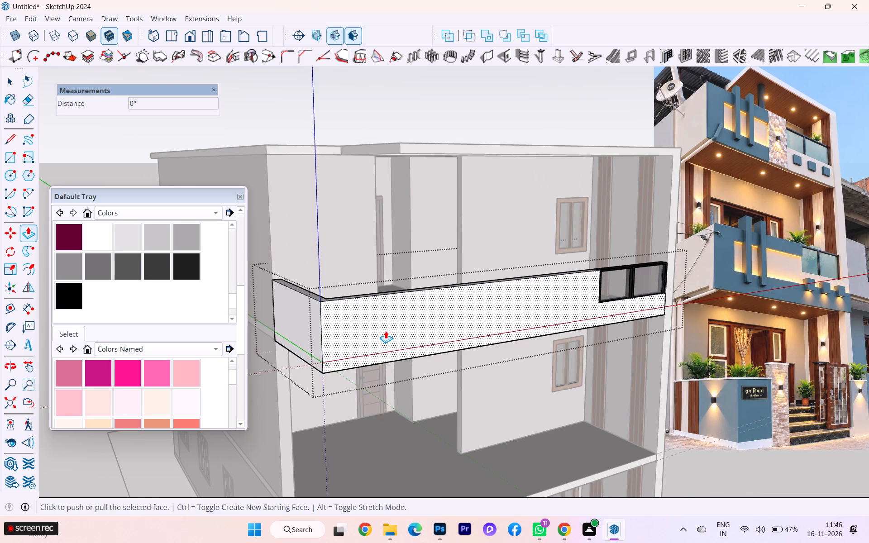
left_click(385, 331)
key("4")
key("Return")
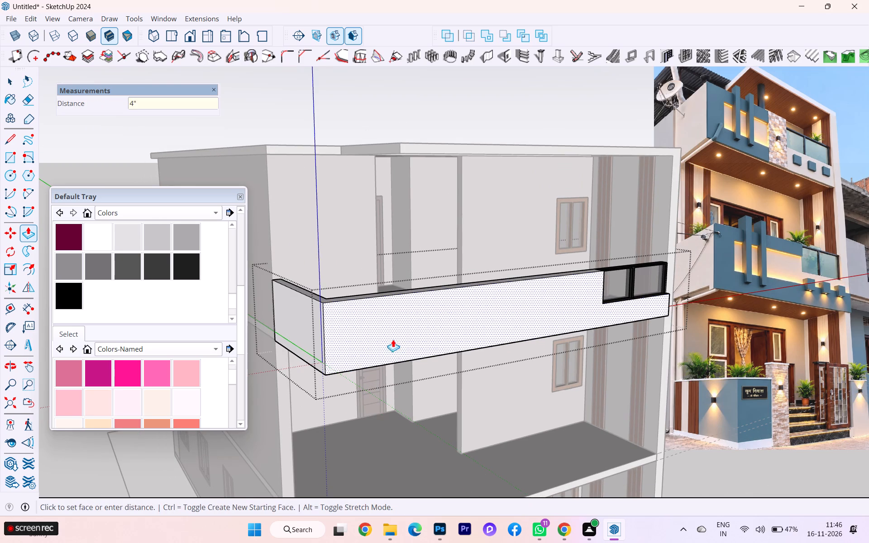
Offset the parapet front face's outline inward about 8 5/8".
key("f")
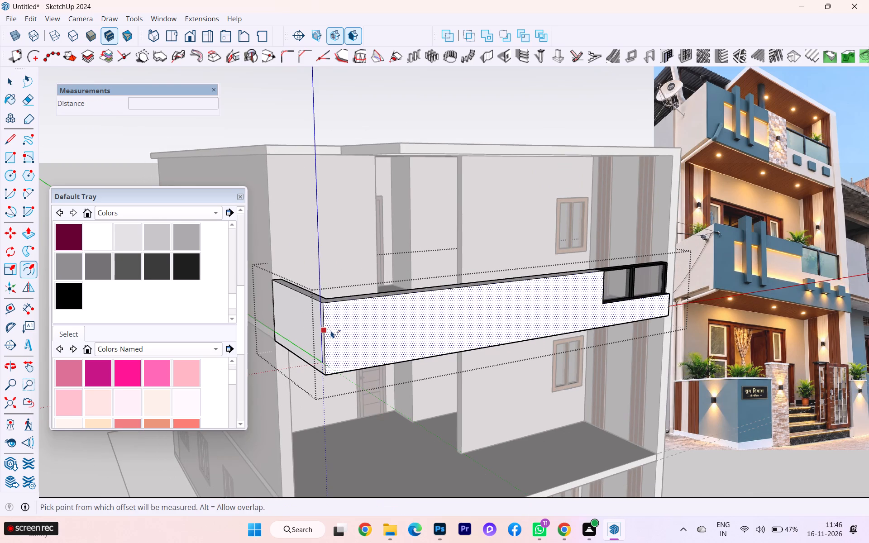
left_click(327, 333)
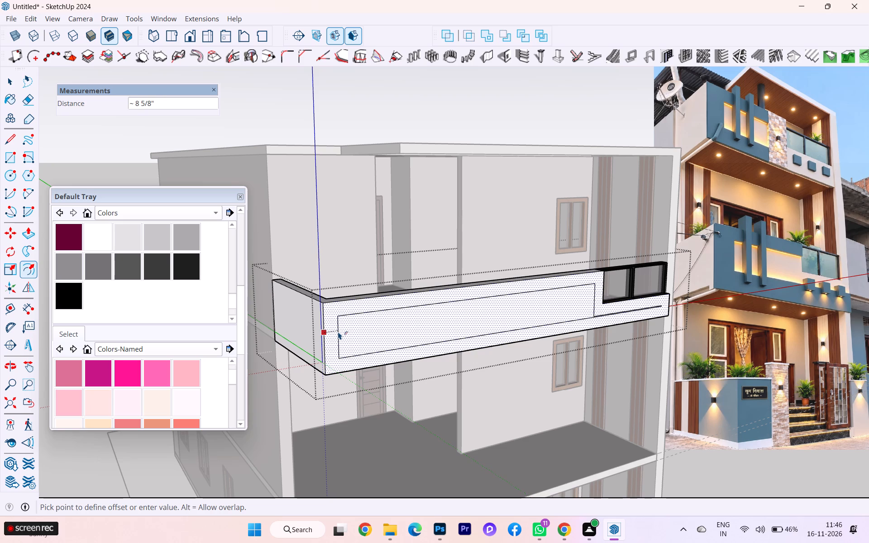
left_click(338, 332)
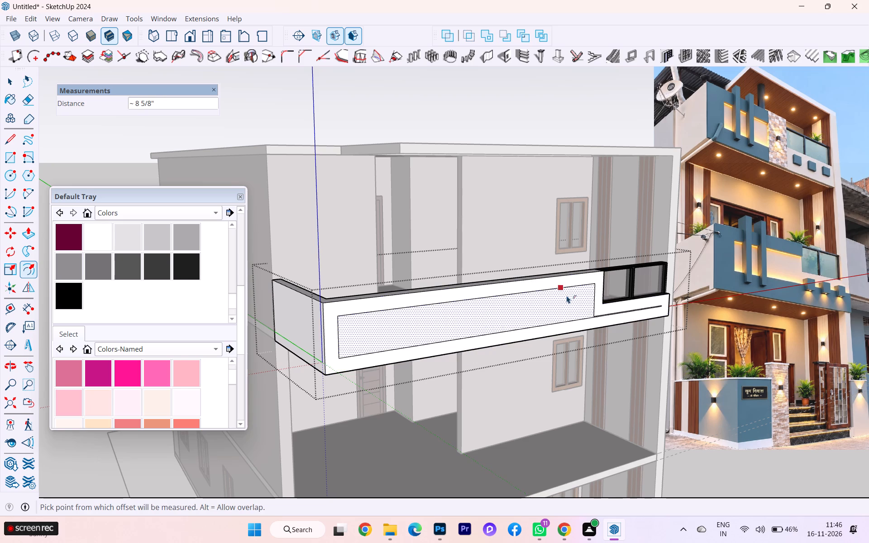
Draw lines extending the inset outline's upper edge to the railing opening and its lower edge to the parapet's end beside the railing.
scroll(567, 295, "up", 8)
scroll(633, 320, "up", 2)
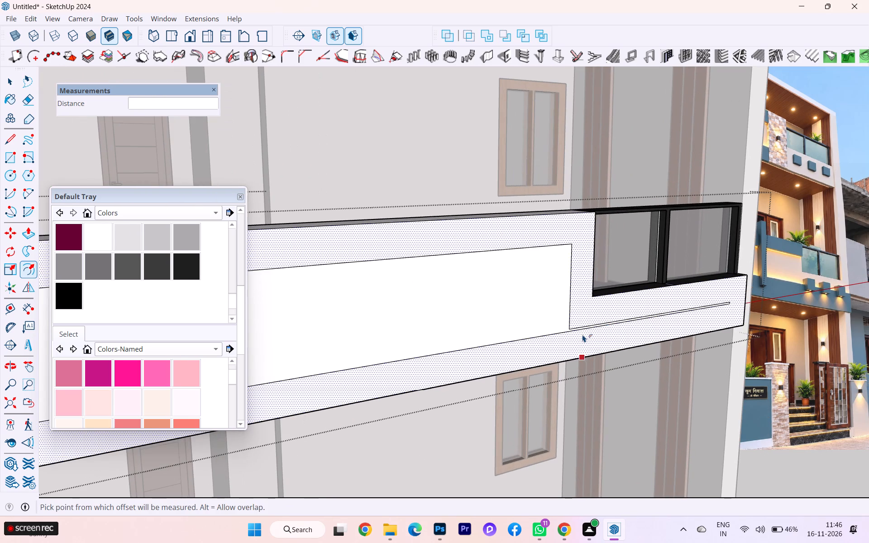
scroll(573, 319, "up", 2)
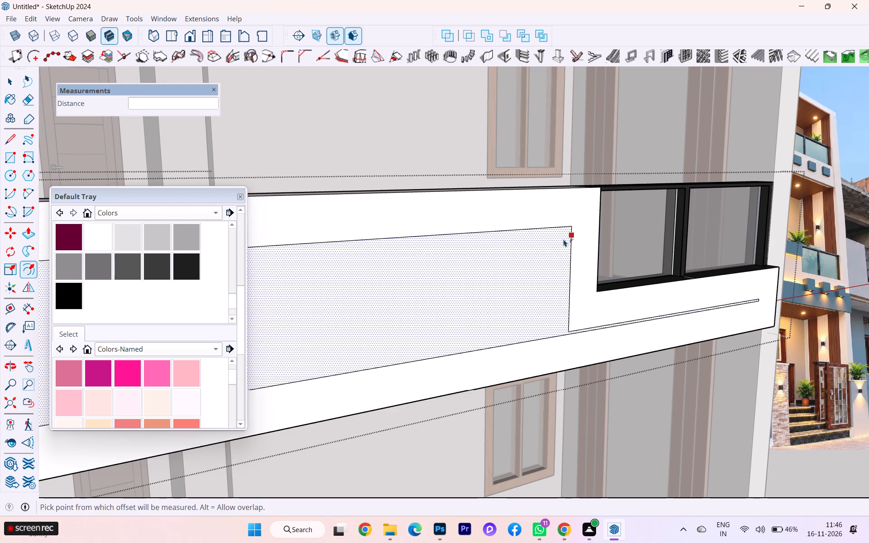
key("l")
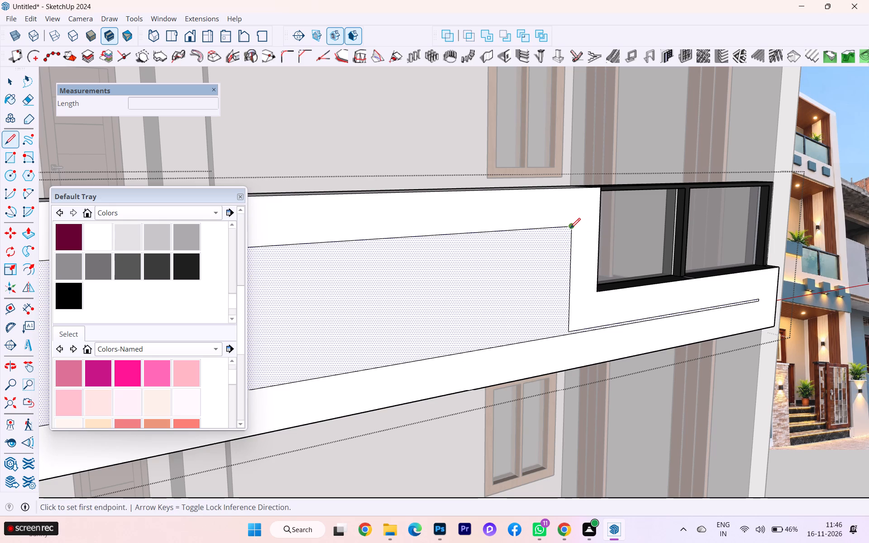
left_click(570, 228)
left_click(598, 223)
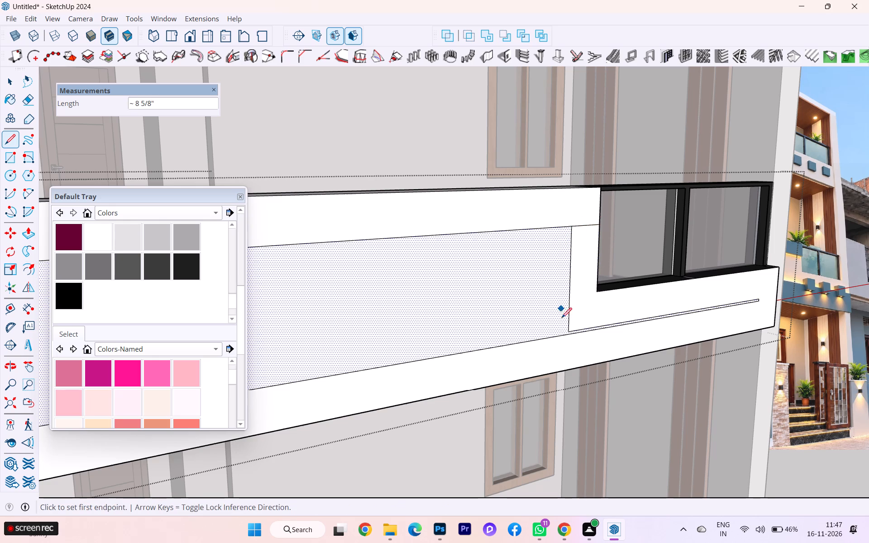
scroll(564, 319, "down", 2)
scroll(725, 306, "up", 8)
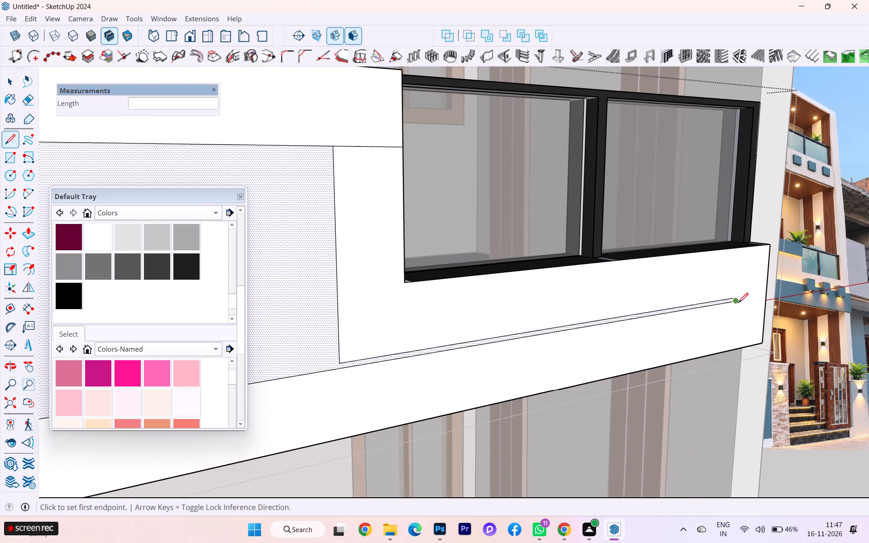
left_click(738, 303)
left_click(769, 295)
Erase the inset outline's vertical edge near the railing and the leftover thin strip edges below the railing.
scroll(774, 291, "down", 2)
scroll(774, 291, "up", 1)
scroll(774, 291, "down", 2)
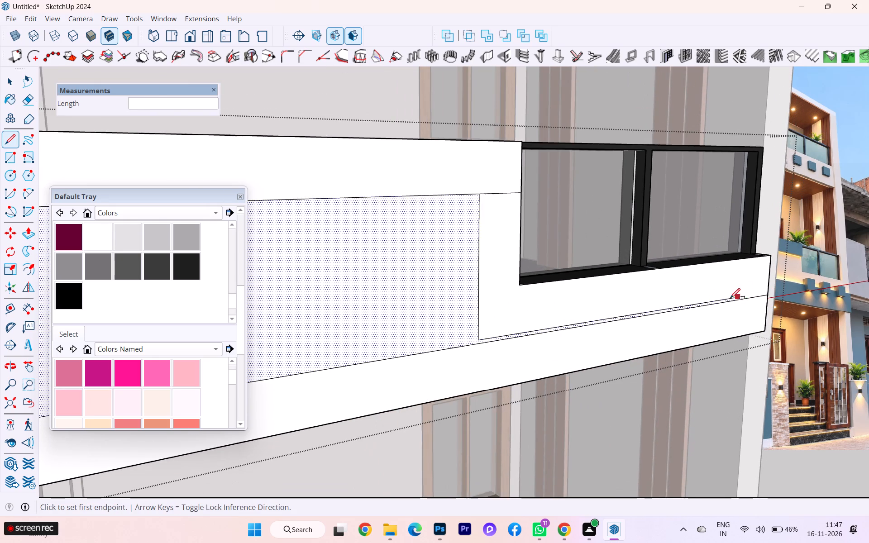
scroll(722, 299, "down", 1)
scroll(621, 306, "down", 1)
scroll(525, 319, "up", 4)
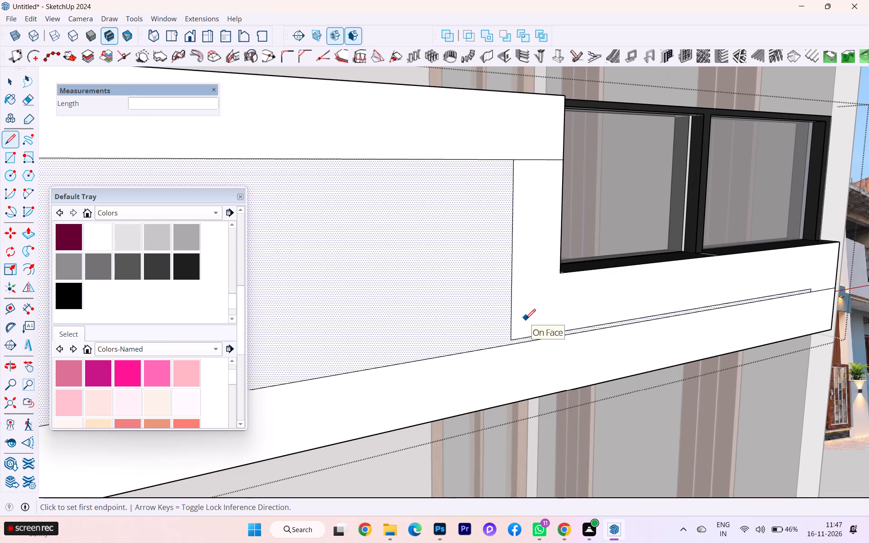
scroll(502, 350, "up", 2)
scroll(502, 350, "down", 3)
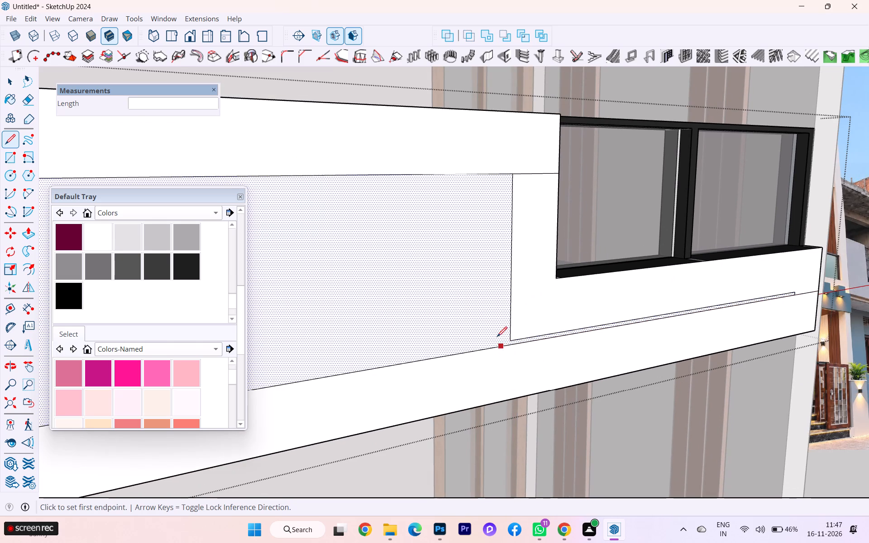
key("e")
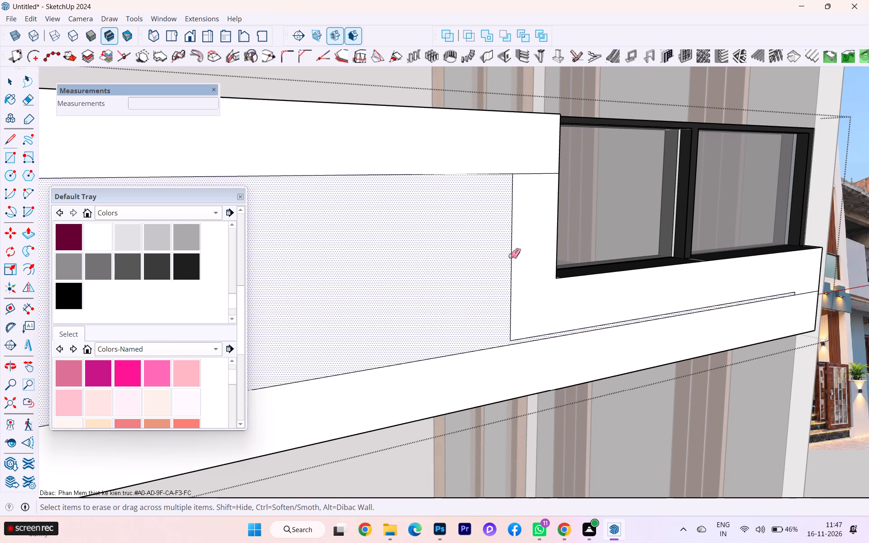
left_click(511, 256)
scroll(511, 340, "up", 2)
left_click(511, 340)
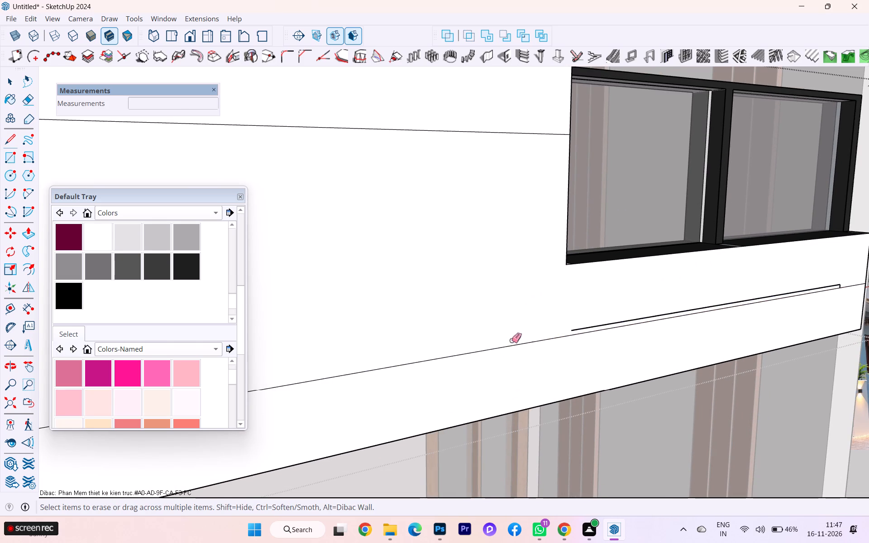
scroll(563, 338, "down", 1)
left_click(571, 330)
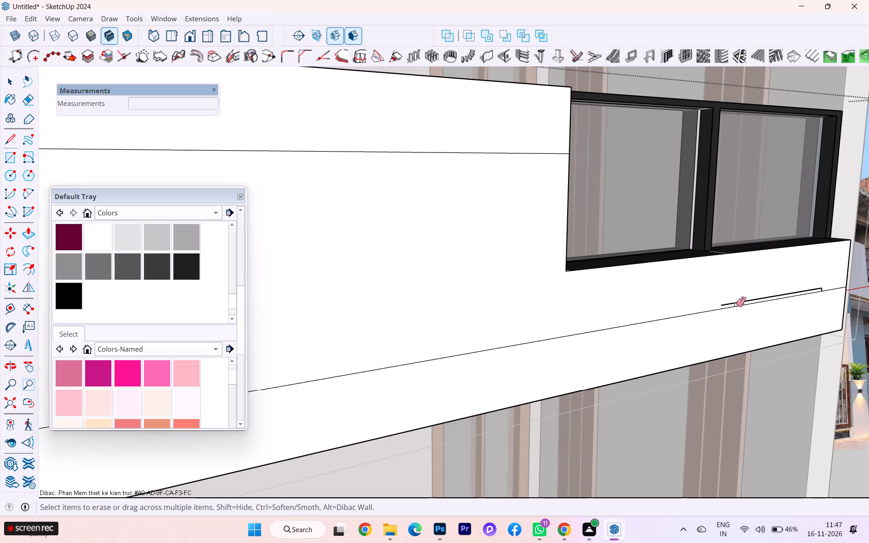
left_click(736, 303)
scroll(771, 295, "up", 4)
scroll(846, 283, "up", 1)
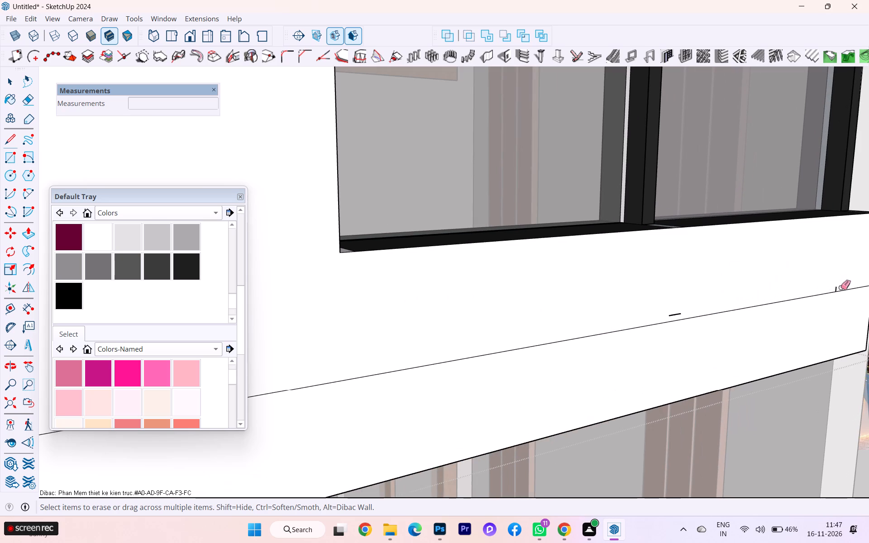
left_click(836, 288)
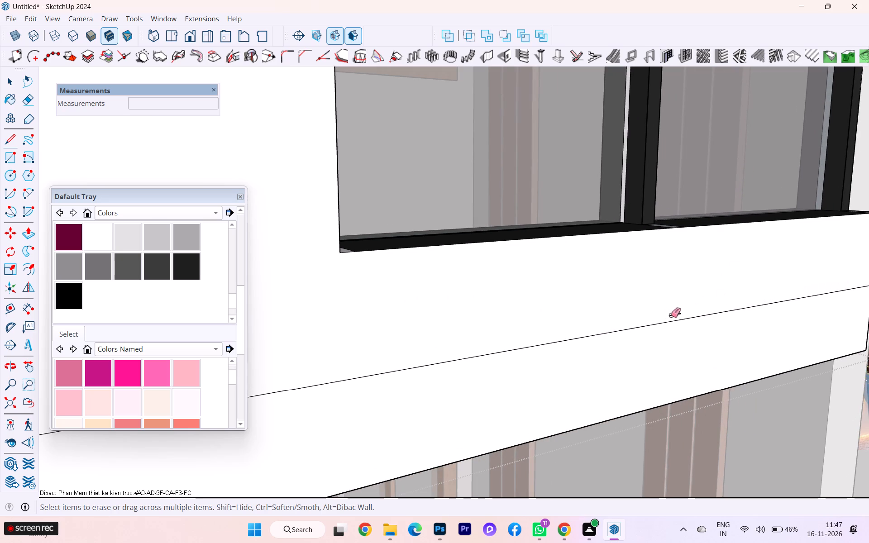
left_click(671, 315)
Push/Pull the border face around the upper balcony parapet's inset panel outward 4".
scroll(715, 308, "down", 1)
scroll(715, 308, "up", 1)
scroll(716, 308, "down", 7)
scroll(732, 314, "up", 1)
scroll(732, 314, "down", 3)
scroll(737, 316, "up", 2)
scroll(737, 316, "down", 1)
scroll(737, 316, "up", 1)
scroll(737, 316, "down", 4)
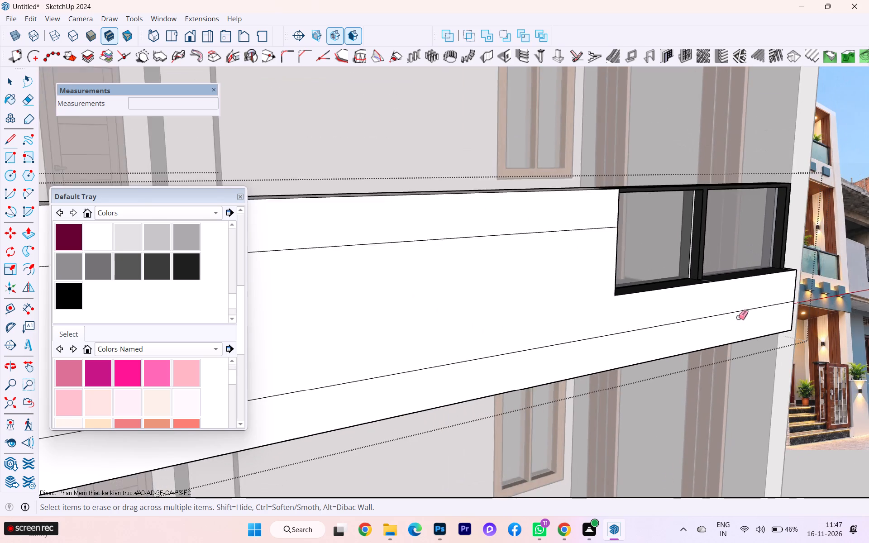
scroll(738, 317, "down", 3)
scroll(738, 317, "up", 2)
scroll(738, 317, "down", 6)
scroll(729, 326, "up", 1)
scroll(729, 326, "down", 5)
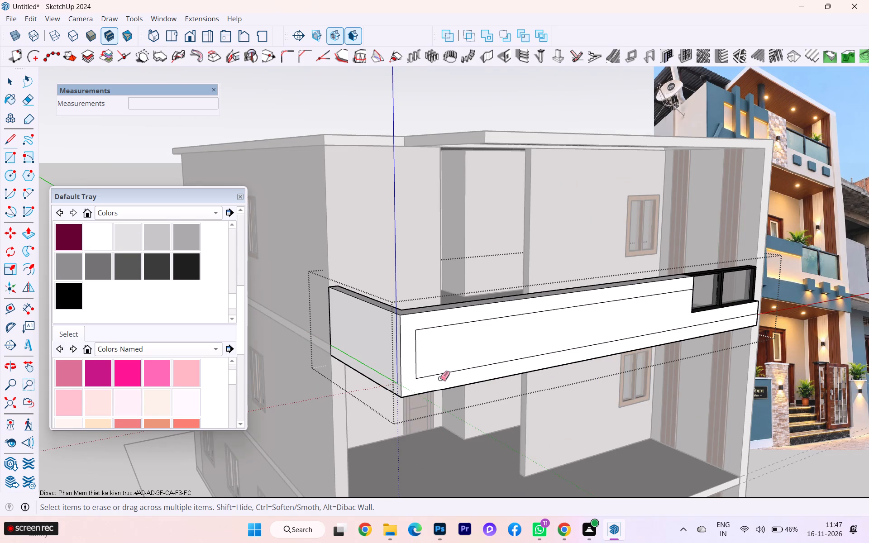
key("p")
left_click(406, 373)
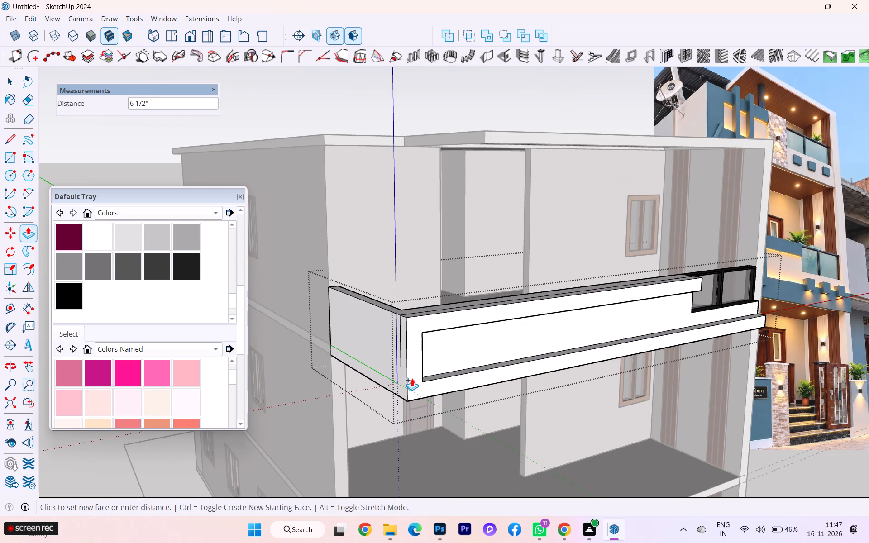
key("4")
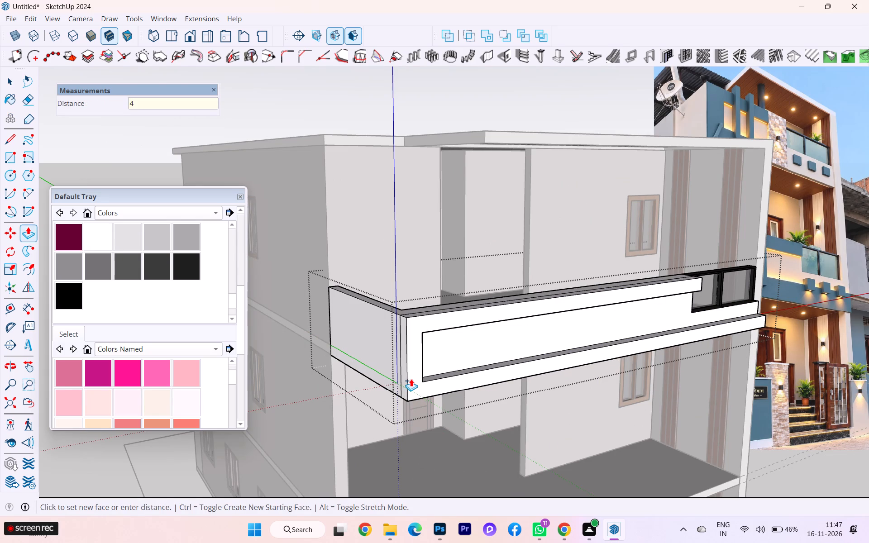
key("Return")
Push/Pull the parapet's raised border face outward a further 1".
scroll(433, 347, "up", 6)
scroll(536, 315, "down", 1)
scroll(380, 340, "up", 1)
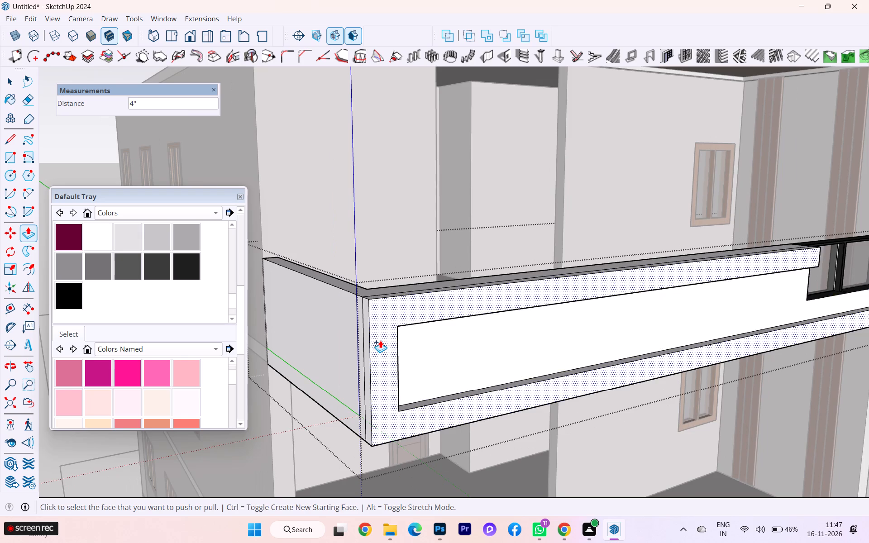
left_click(380, 341)
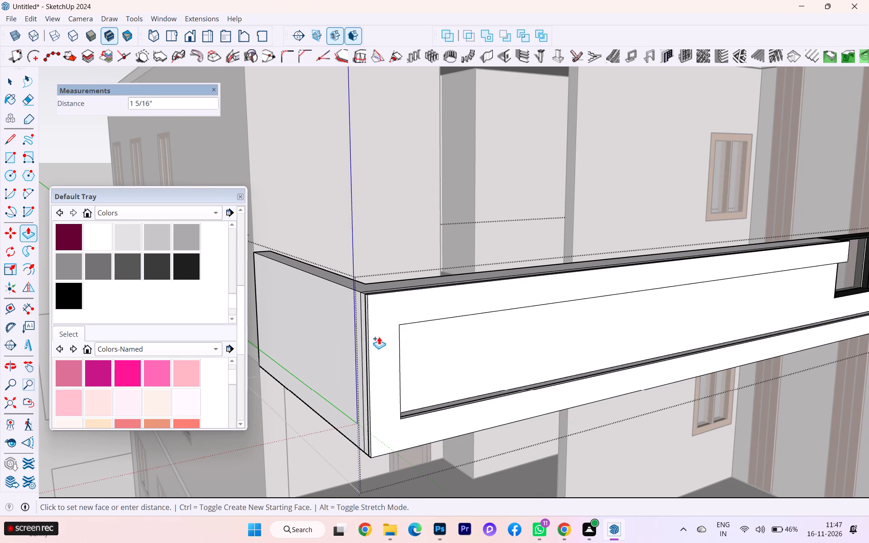
key("1")
key("Return")
Push/Pull the thin front strip on the underside of the parapet's raised border slightly downward.
scroll(399, 346, "down", 1)
middle_click_drag(397, 345, 258, 352)
scroll(384, 328, "down", 2)
scroll(384, 328, "up", 1)
scroll(384, 331, "down", 4)
scroll(367, 335, "up", 1)
scroll(367, 335, "down", 3)
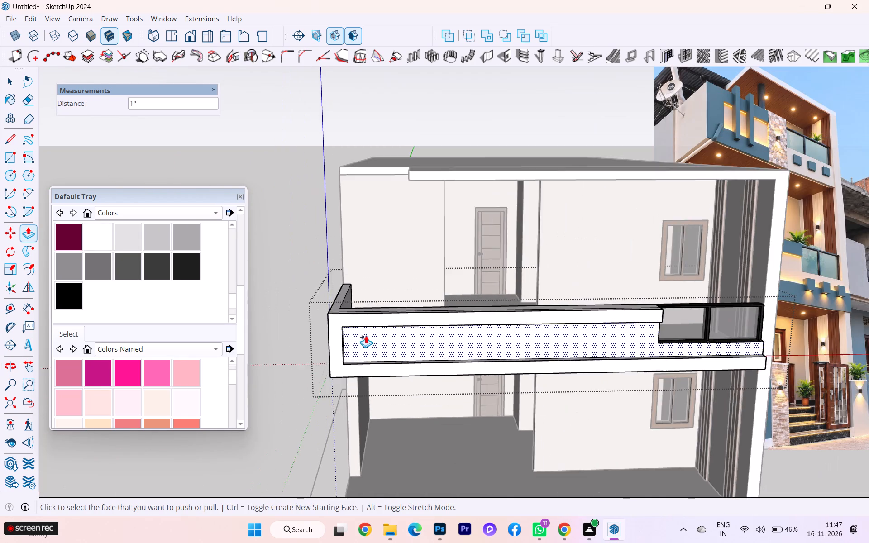
scroll(366, 335, "down", 4)
middle_click_drag(498, 324, 417, 332)
scroll(456, 331, "up", 5)
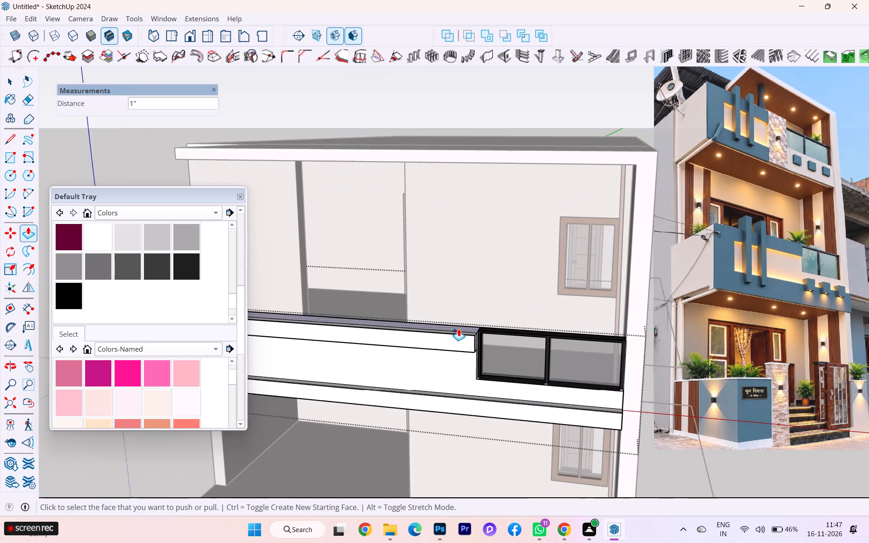
scroll(433, 332, "up", 2)
scroll(433, 332, "down", 1)
scroll(433, 332, "up", 1)
scroll(439, 325, "down", 3)
scroll(597, 310, "up", 1)
scroll(599, 310, "down", 2)
scroll(390, 355, "down", 1)
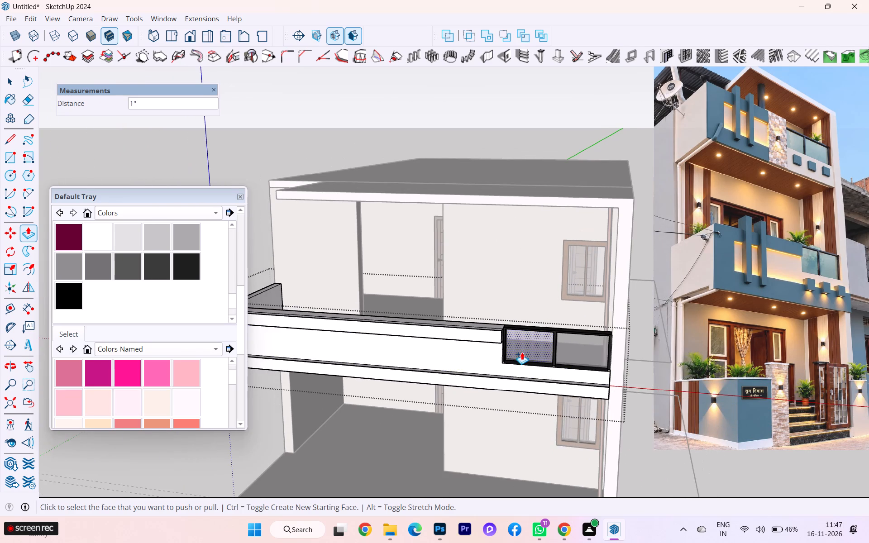
middle_click_drag(554, 343, 637, 327)
scroll(616, 332, "up", 3)
scroll(560, 348, "up", 1)
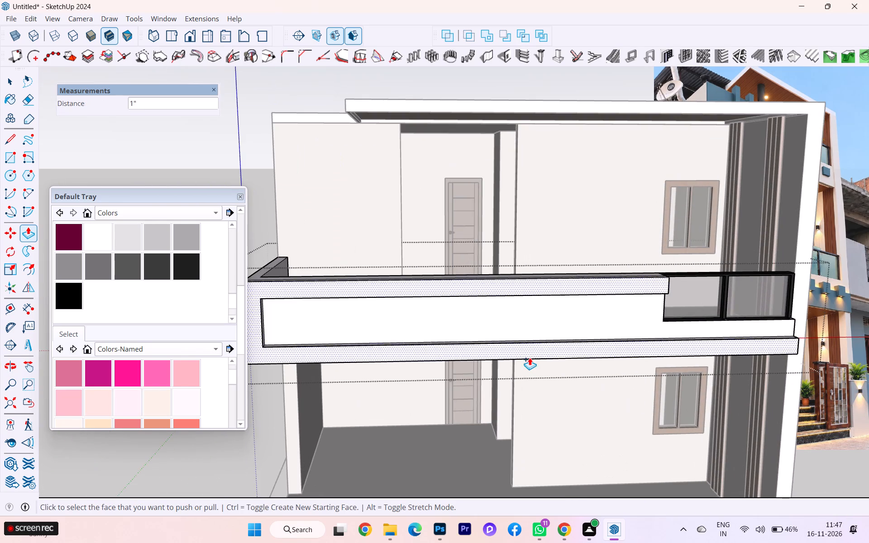
middle_click_drag(528, 346, 600, 238)
scroll(659, 263, "down", 4)
scroll(405, 305, "up", 6)
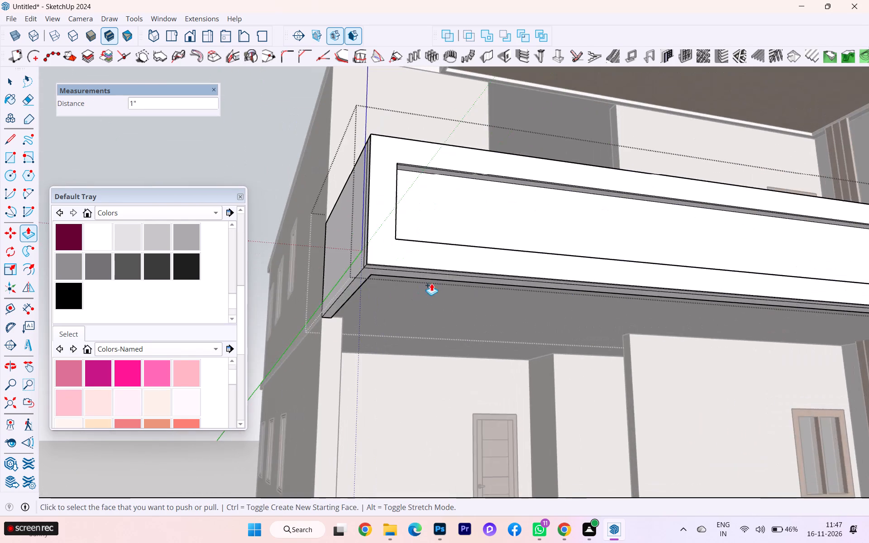
scroll(435, 276, "up", 4)
scroll(368, 270, "up", 4)
scroll(341, 256, "down", 1)
scroll(341, 256, "up", 3)
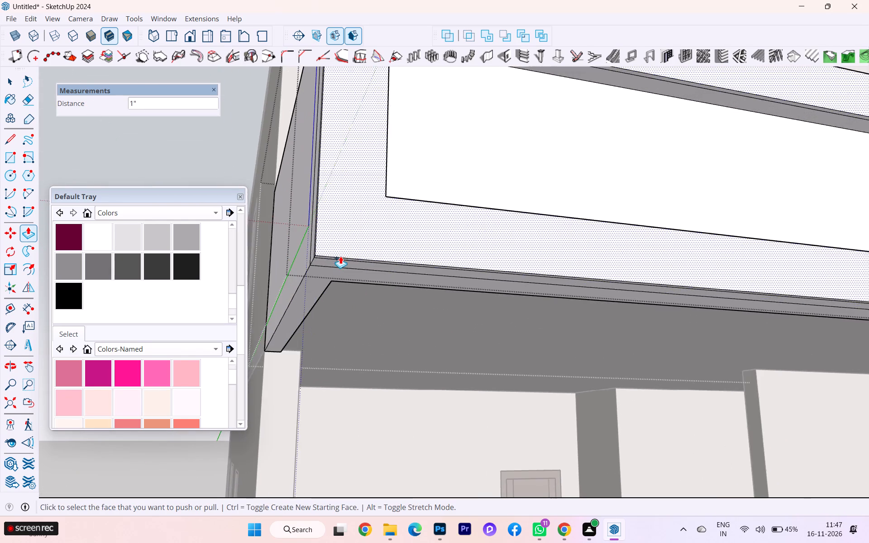
scroll(340, 256, "up", 2)
scroll(338, 259, "down", 4)
scroll(338, 259, "up", 4)
scroll(336, 260, "down", 1)
scroll(336, 260, "up", 2)
left_click(327, 257)
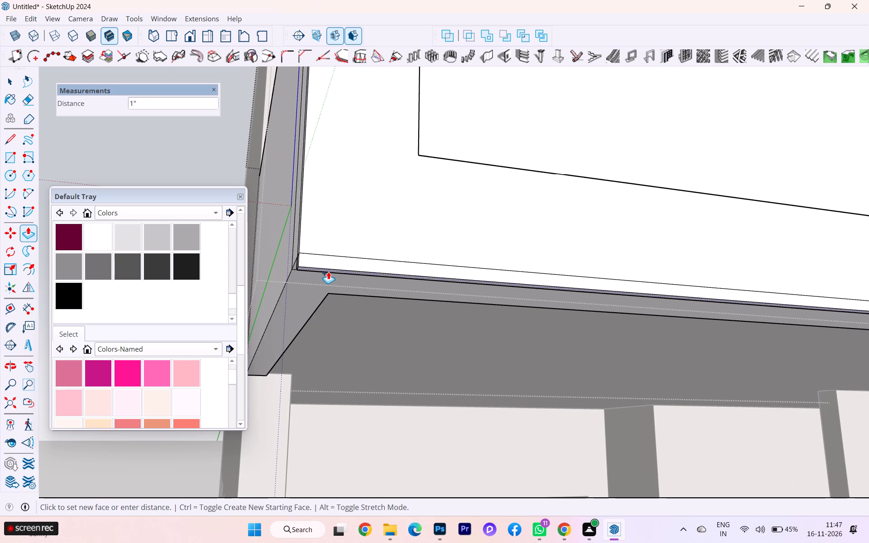
key("ctrl+z")
scroll(327, 260, "up", 5)
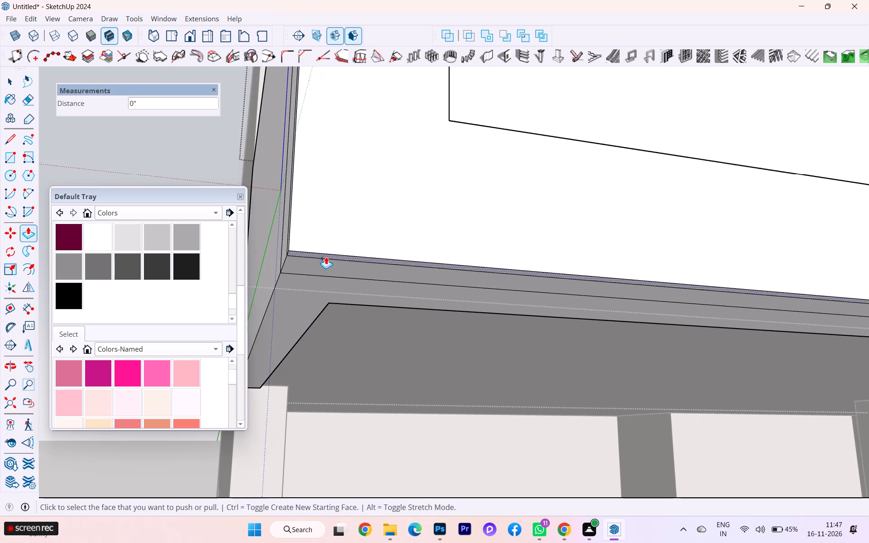
left_click(325, 255)
left_click(315, 272)
scroll(381, 275, "down", 2)
middle_click_drag(382, 279, 345, 359)
Erase the leftover horizontal seam edge along the bottom of the border's front face.
left_click(24, 100)
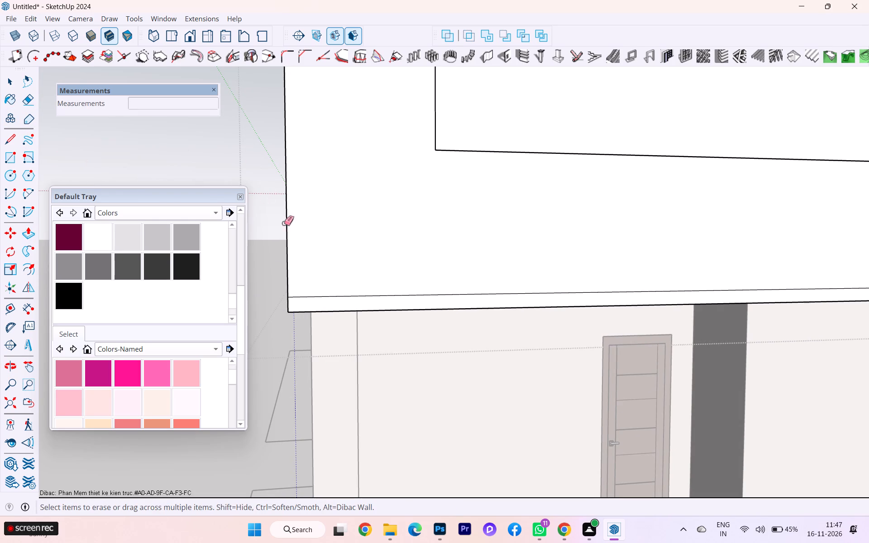
left_click(362, 295, "shift")
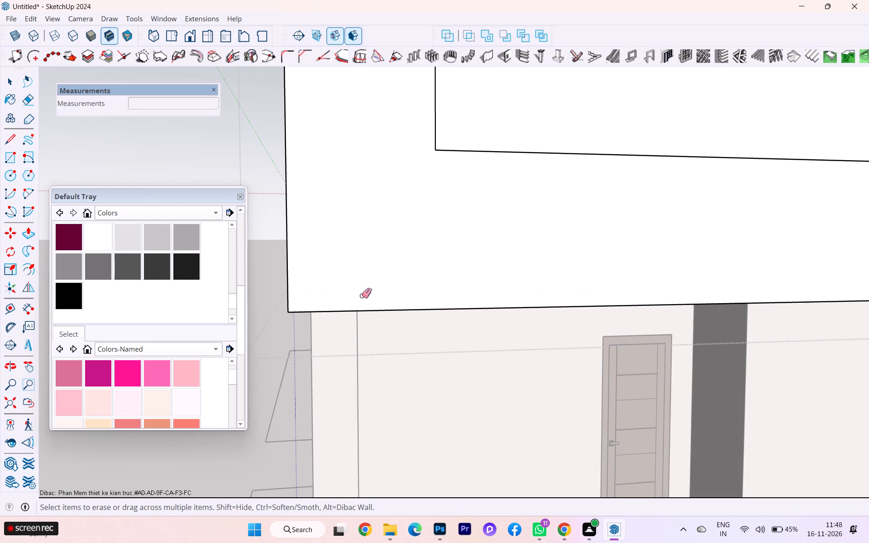
Erase the leftover horizontal and vertical seam edges on the parapet's side face beside the front corner.
scroll(338, 295, "down", 2, "shift")
middle_click_drag(337, 297, 589, 293, "shift")
scroll(568, 287, "down", 1, "shift")
scroll(566, 287, "up", 4, "shift")
scroll(540, 295, "down", 2)
scroll(540, 295, "up", 3)
scroll(540, 295, "down", 1)
scroll(540, 295, "up", 1)
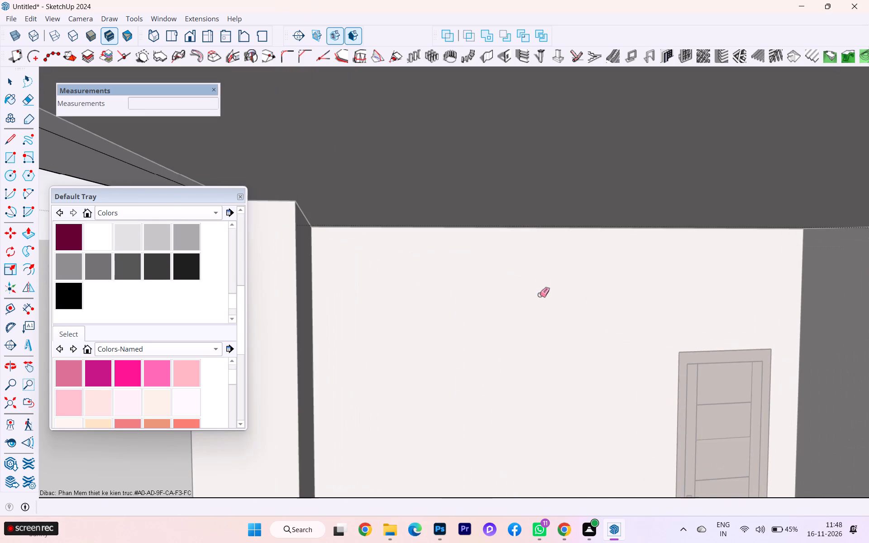
scroll(546, 296, "down", 1)
scroll(545, 296, "up", 2)
scroll(538, 297, "down", 4)
scroll(397, 310, "up", 1)
scroll(397, 310, "down", 6)
scroll(425, 311, "up", 3)
scroll(430, 311, "down", 1)
scroll(431, 311, "up", 4)
scroll(393, 310, "down", 2)
scroll(385, 314, "up", 1)
scroll(381, 316, "down", 2)
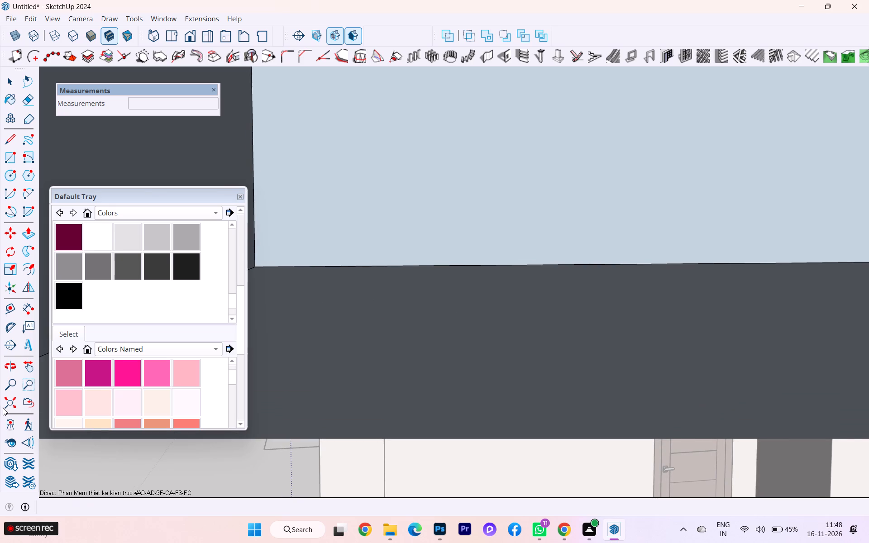
left_click(8, 402)
scroll(515, 345, "down", 2)
middle_click_drag(503, 348, 650, 334)
scroll(569, 202, "up", 1, "shift")
scroll(568, 202, "down", 2, "shift")
scroll(564, 206, "up", 4, "shift")
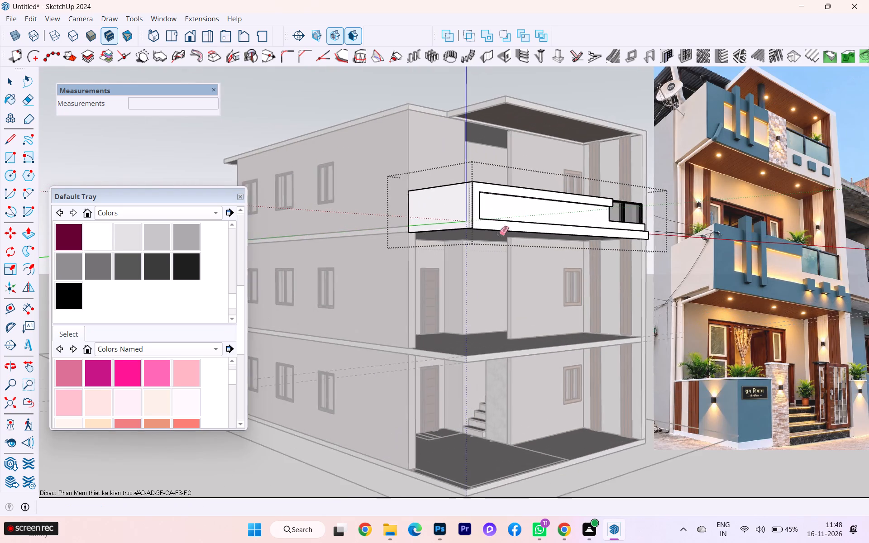
scroll(499, 233, "up", 5, "shift")
scroll(476, 222, "down", 3, "shift")
scroll(476, 222, "up", 1, "shift")
scroll(476, 222, "down", 1, "shift")
scroll(475, 224, "up", 4, "shift")
scroll(473, 224, "down", 3, "shift")
scroll(473, 224, "up", 5, "shift")
scroll(449, 224, "down", 3, "shift")
scroll(449, 224, "up", 2, "shift")
scroll(449, 224, "down", 2, "shift")
scroll(449, 224, "up", 10, "shift")
scroll(451, 232, "down", 7, "shift")
scroll(451, 232, "up", 5, "shift")
scroll(448, 235, "down", 1, "shift")
scroll(448, 235, "up", 10, "shift")
scroll(448, 235, "down", 1, "shift")
scroll(448, 235, "up", 1, "shift")
scroll(468, 243, "down", 1, "shift")
scroll(468, 244, "up", 1, "shift")
scroll(468, 244, "down", 2, "shift")
scroll(468, 244, "up", 12, "shift")
left_click(445, 249, "shift")
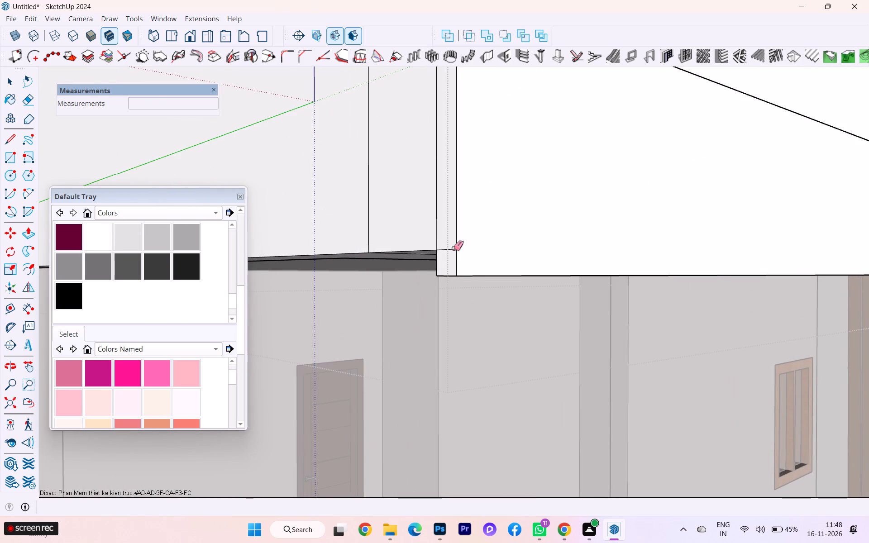
left_click(454, 248, "shift")
scroll(446, 250, "up", 2, "shift")
scroll(446, 250, "down", 1, "shift")
scroll(446, 250, "up", 6, "shift")
scroll(447, 250, "down", 2)
scroll(447, 250, "up", 4)
scroll(447, 250, "down", 2)
scroll(447, 250, "up", 6)
left_click(463, 249, "shift")
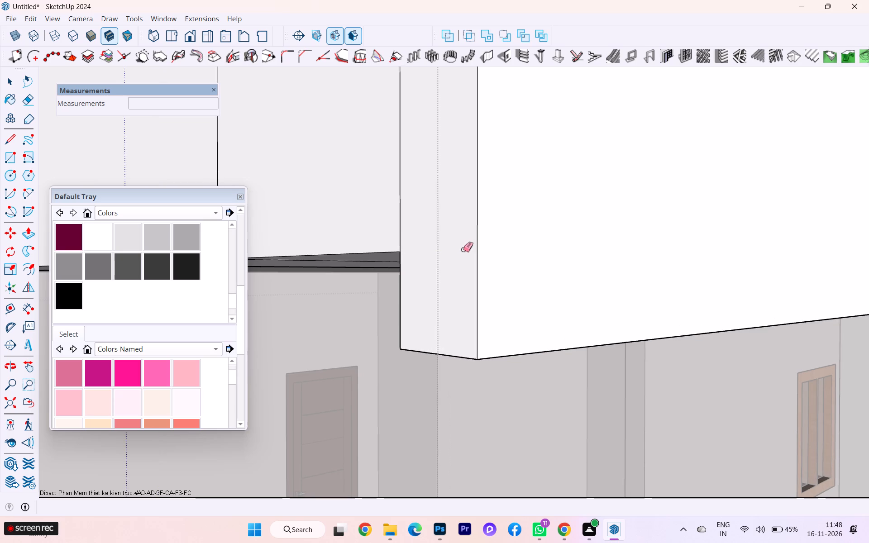
scroll(448, 243, "down", 2, "shift")
scroll(442, 243, "up", 1, "shift")
scroll(442, 243, "down", 2, "shift")
scroll(587, 257, "down", 4)
scroll(494, 253, "up", 4)
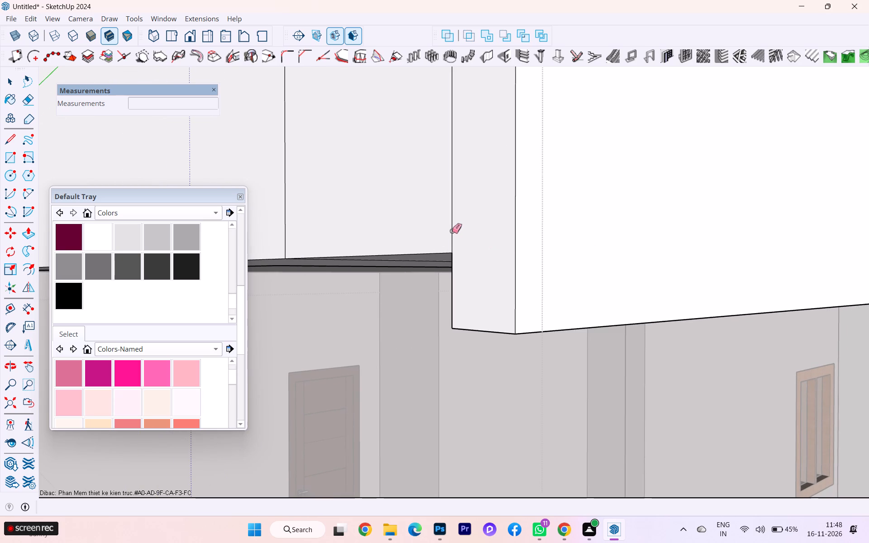
left_click(452, 231, "shift")
scroll(452, 230, "down", 5, "shift")
scroll(468, 240, "up", 1, "shift")
scroll(468, 240, "down", 6, "shift")
scroll(468, 242, "up", 1)
scroll(468, 243, "down", 7)
scroll(494, 267, "up", 4)
scroll(495, 268, "down", 4)
scroll(496, 274, "up", 3)
scroll(496, 274, "down", 3)
scroll(494, 276, "up", 1)
scroll(494, 276, "down", 1)
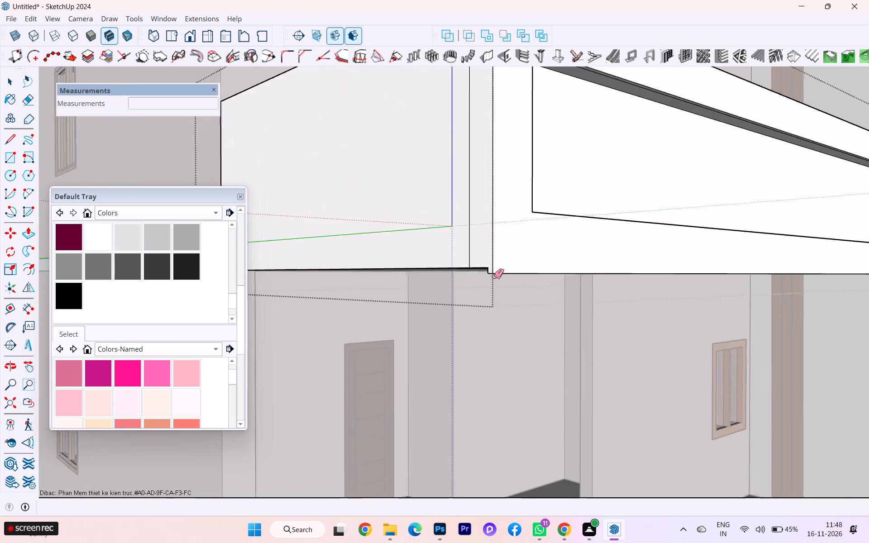
scroll(494, 276, "down", 1)
left_click(477, 218, "shift")
scroll(477, 225, "down", 1)
scroll(475, 234, "up", 1)
scroll(475, 234, "down", 2)
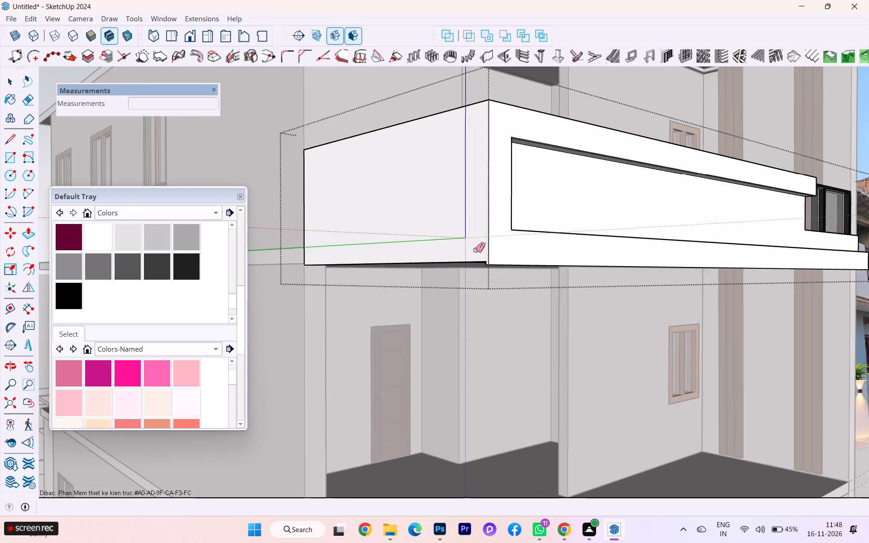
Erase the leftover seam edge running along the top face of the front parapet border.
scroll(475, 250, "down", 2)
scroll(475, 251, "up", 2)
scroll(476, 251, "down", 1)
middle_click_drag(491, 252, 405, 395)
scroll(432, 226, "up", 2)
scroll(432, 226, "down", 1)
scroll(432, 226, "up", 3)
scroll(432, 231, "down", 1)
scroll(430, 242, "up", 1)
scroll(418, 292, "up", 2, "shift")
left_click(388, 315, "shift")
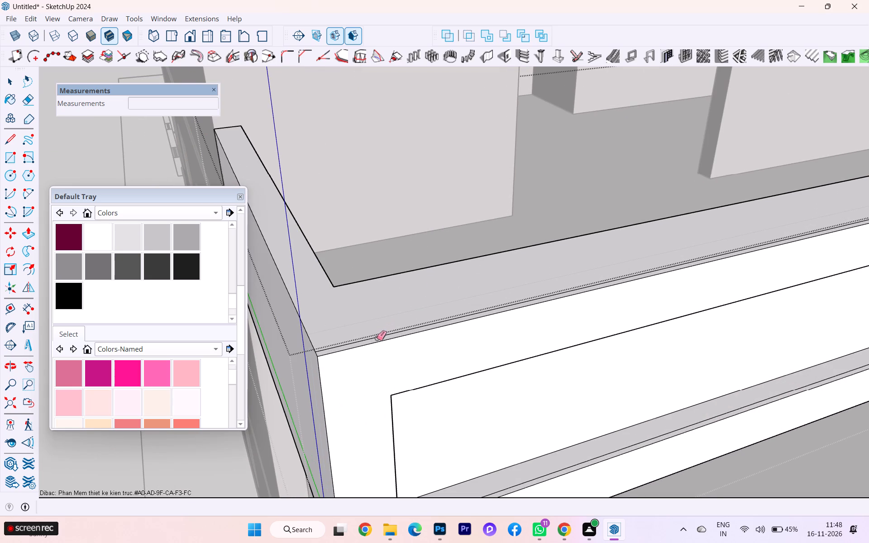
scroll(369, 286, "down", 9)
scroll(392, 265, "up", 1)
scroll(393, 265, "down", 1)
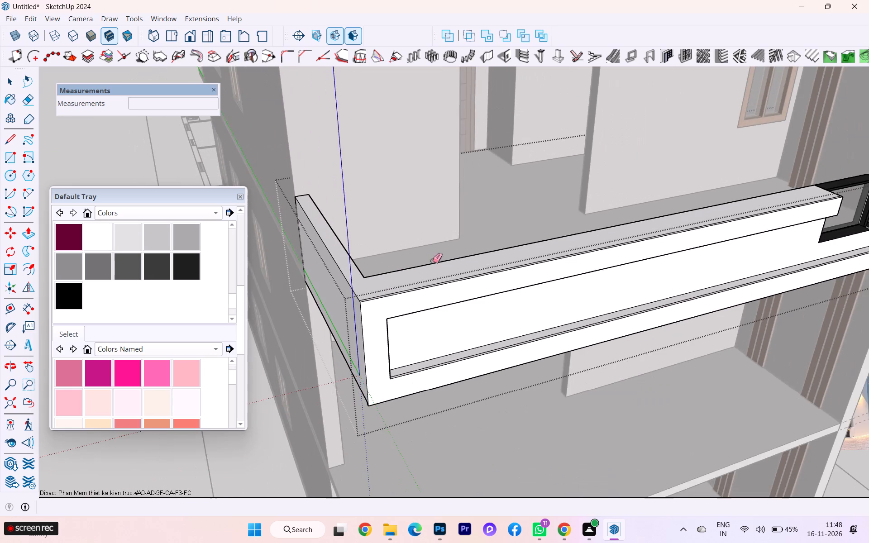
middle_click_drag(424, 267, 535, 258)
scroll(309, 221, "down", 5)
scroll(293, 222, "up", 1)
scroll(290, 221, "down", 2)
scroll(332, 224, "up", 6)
Undo the last three edge erasures around the parapet's front corner.
key("ctrl+z")
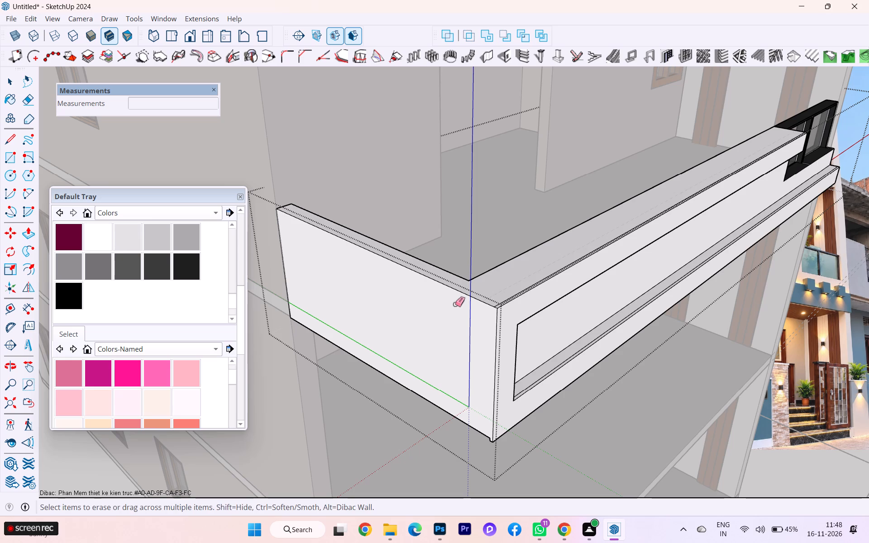
key("ctrl+z")
key("ctrl+z")
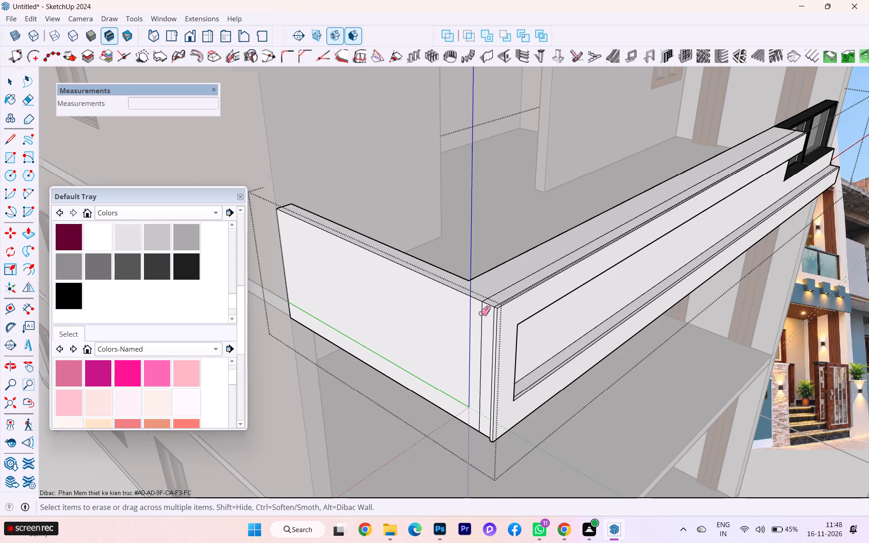
Erase the inner vertical seam on the parapet's side face and the seam along its front top face.
left_click(481, 330)
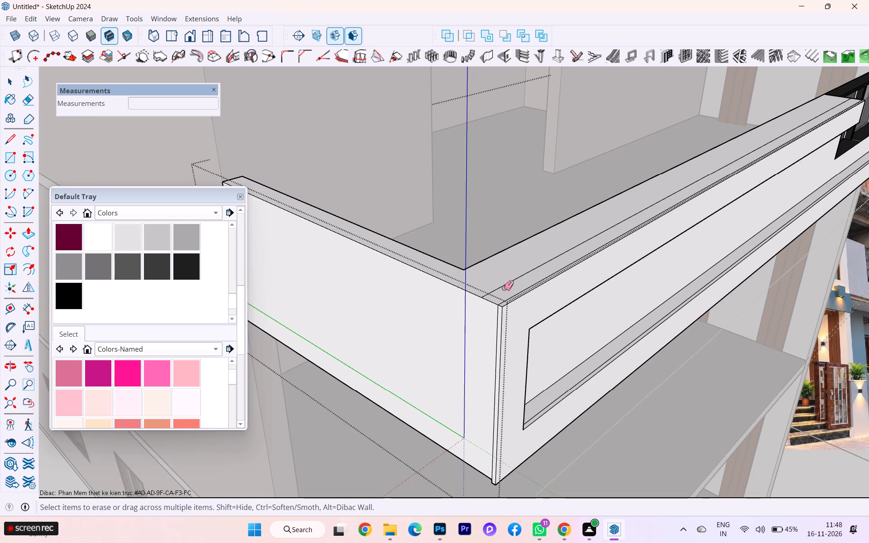
left_click(503, 288)
Examine the cleaned-up parapet border at its front corner, along its underside and at the glazed railing end.
scroll(503, 287, "up", 2)
middle_click_drag(612, 294, 591, 292)
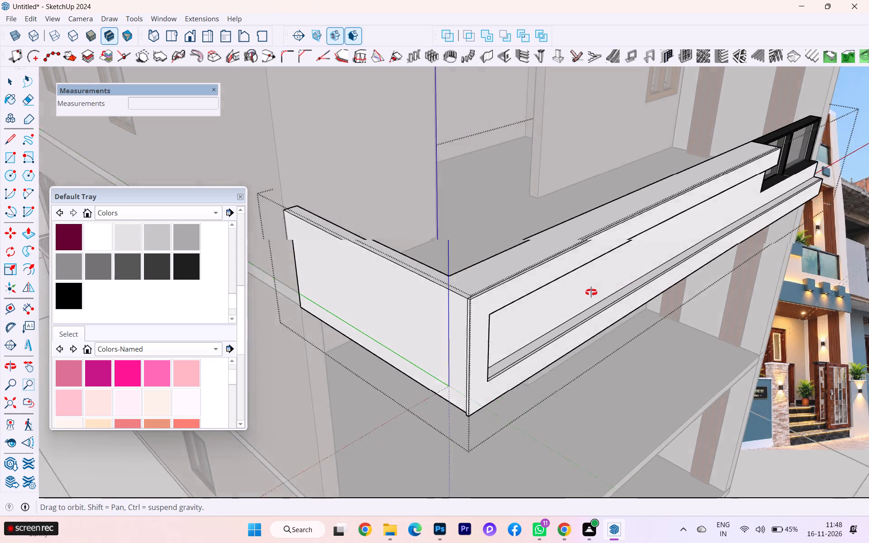
middle_click_drag(591, 292, 563, 94)
middle_click_drag(563, 94, 665, 195)
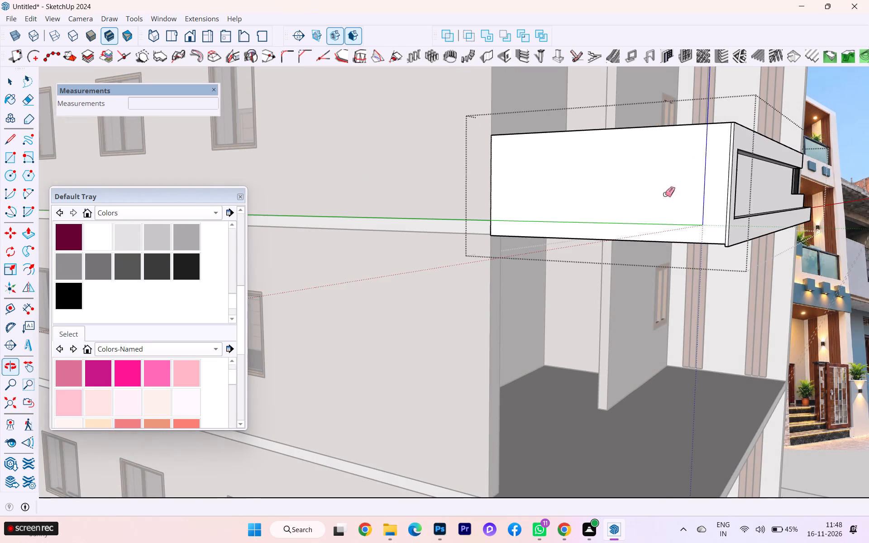
middle_click_drag(710, 230, 715, 163)
scroll(725, 177, "up", 6)
scroll(731, 200, "down", 1)
scroll(731, 202, "up", 1)
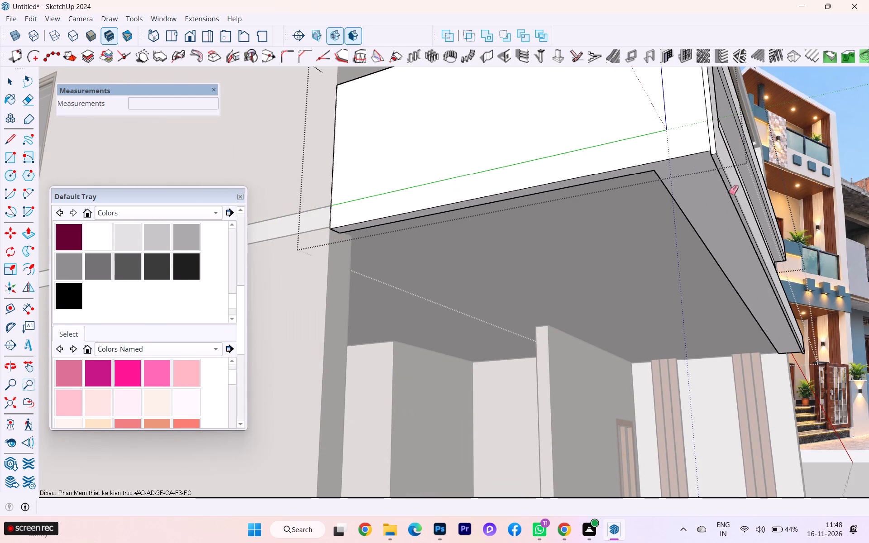
scroll(734, 187, "up", 2)
scroll(735, 186, "down", 4)
scroll(735, 186, "up", 2)
scroll(745, 173, "down", 1)
scroll(745, 173, "up", 4)
scroll(694, 132, "down", 1)
scroll(694, 132, "up", 2)
scroll(713, 130, "down", 1)
scroll(714, 129, "up", 8)
scroll(711, 135, "down", 1)
scroll(711, 135, "up", 3)
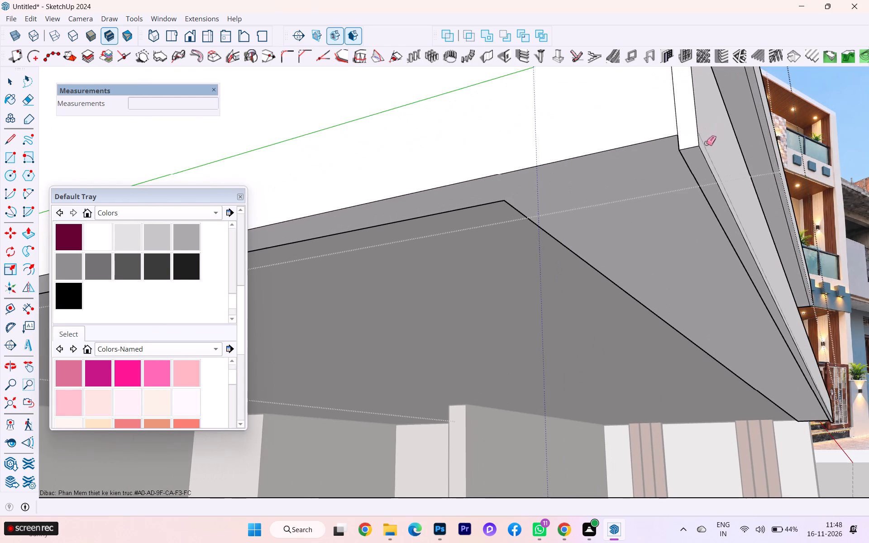
middle_click_drag(462, 236, 525, 210)
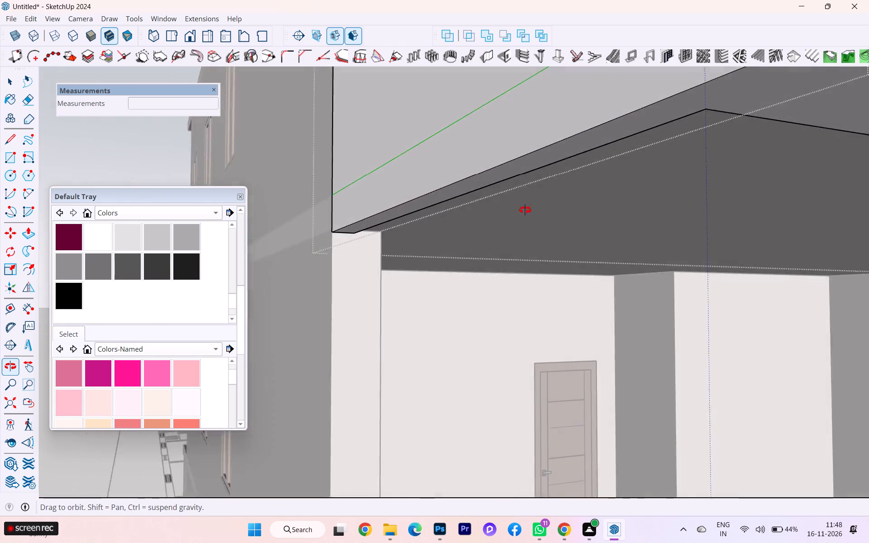
middle_click_drag(525, 210, 422, 267)
scroll(435, 261, "up", 1)
scroll(445, 240, "down", 7)
scroll(420, 245, "up", 1)
scroll(417, 246, "down", 4)
scroll(427, 280, "up", 1)
scroll(426, 281, "down", 2)
scroll(402, 290, "up", 1)
scroll(402, 290, "down", 9)
scroll(402, 290, "up", 2)
scroll(402, 290, "down", 4)
middle_click(418, 288)
scroll(418, 288, "up", 10)
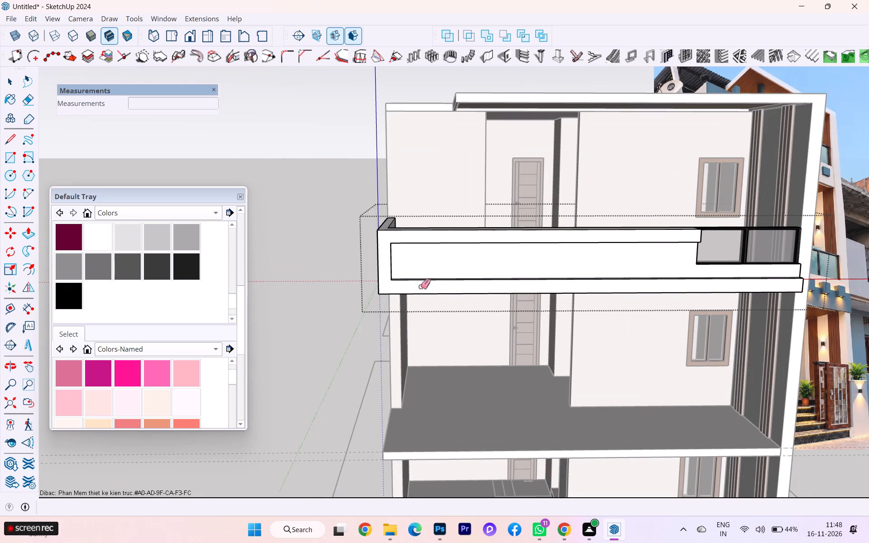
middle_click_drag(502, 282, 434, 295)
scroll(606, 287, "up", 4)
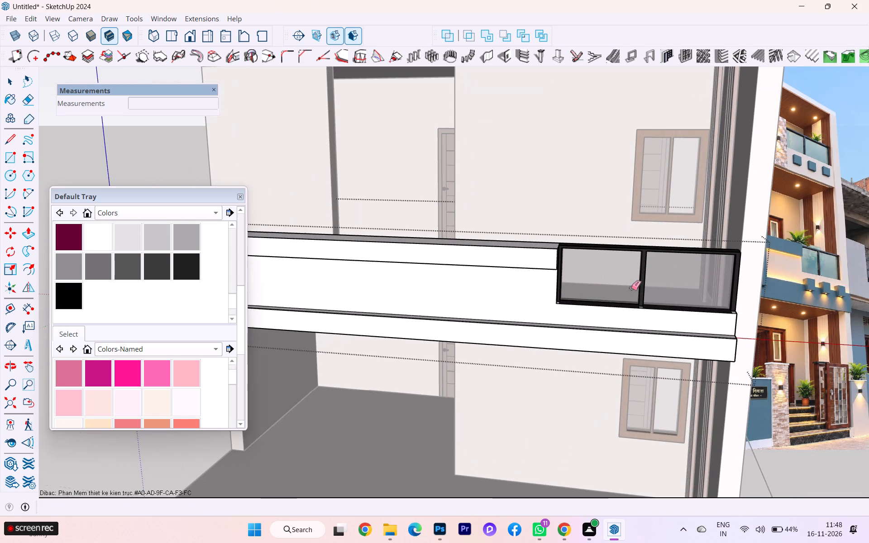
scroll(631, 288, "down", 1)
scroll(631, 288, "up", 3)
scroll(631, 288, "down", 5)
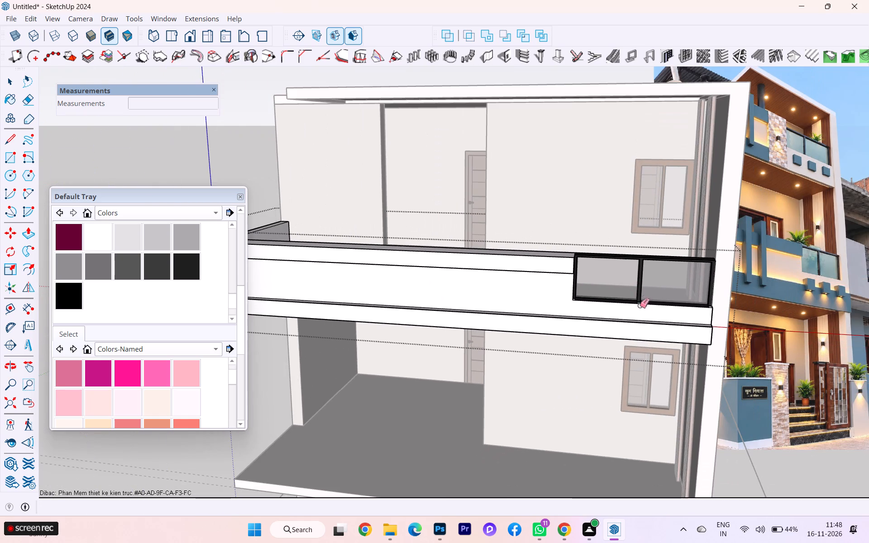
middle_click_drag(629, 355, 607, 393)
scroll(577, 434, "up", 5)
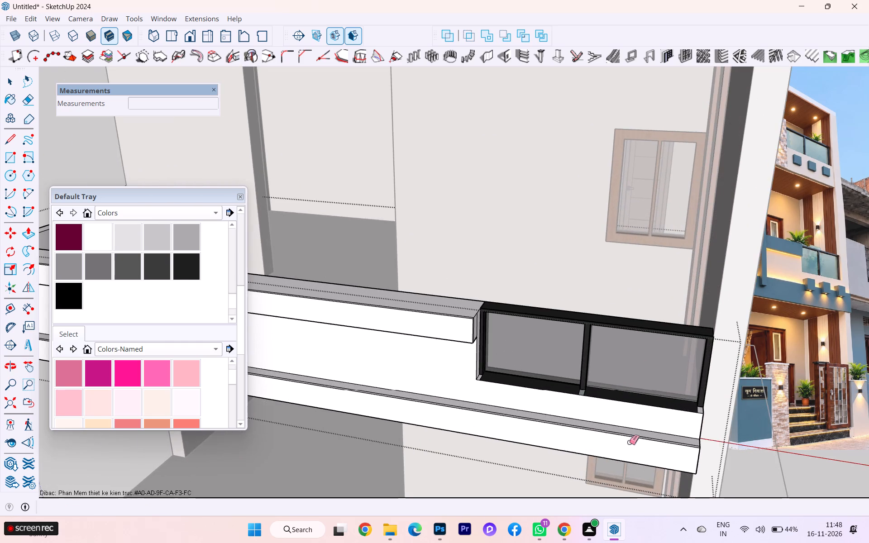
middle_click_drag(629, 442, 351, 433)
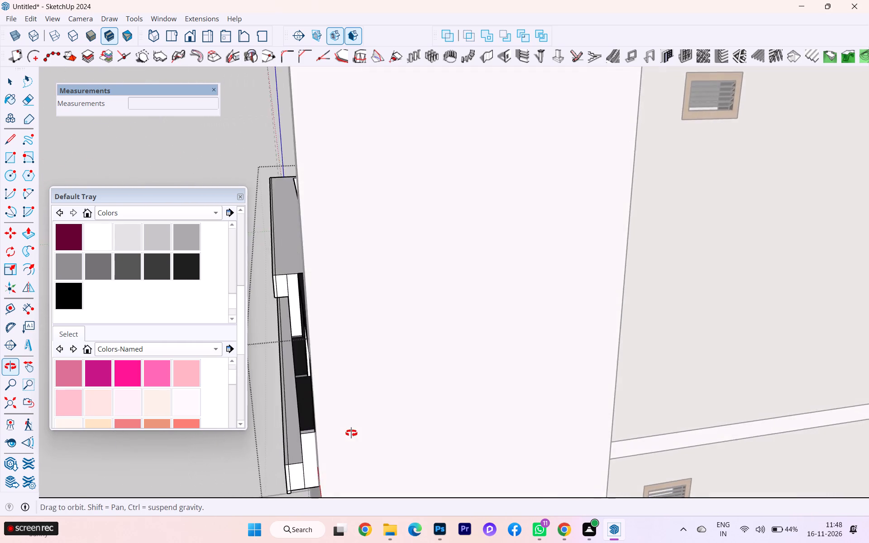
middle_click_drag(351, 433, 741, 404)
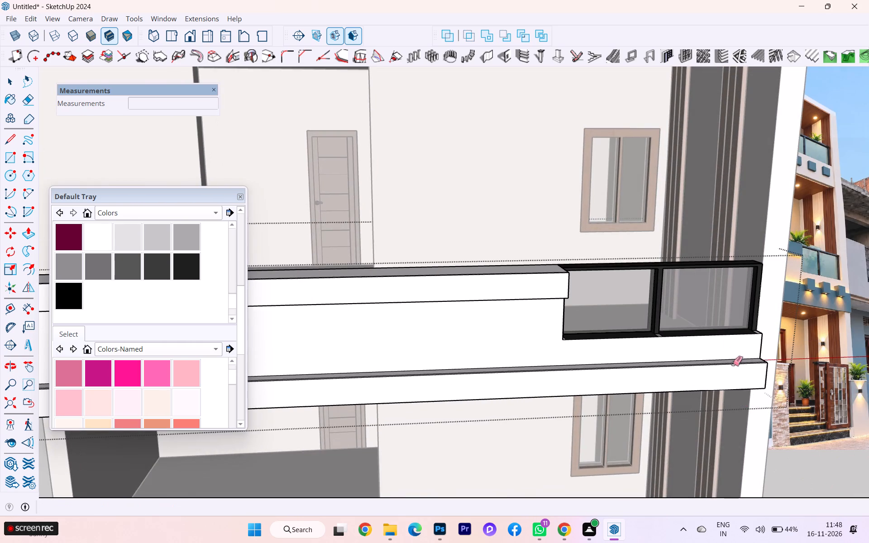
scroll(727, 347, "down", 6)
scroll(395, 344, "down", 4)
middle_click_drag(394, 344, 435, 337)
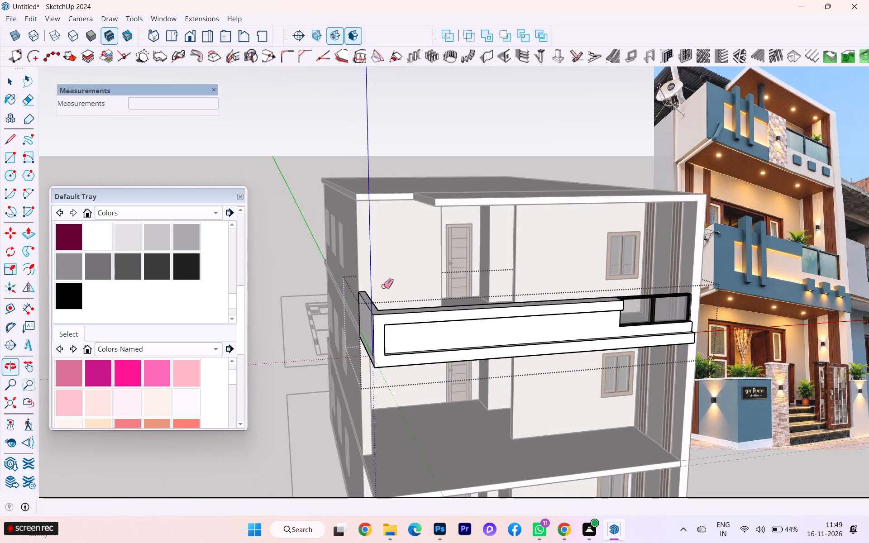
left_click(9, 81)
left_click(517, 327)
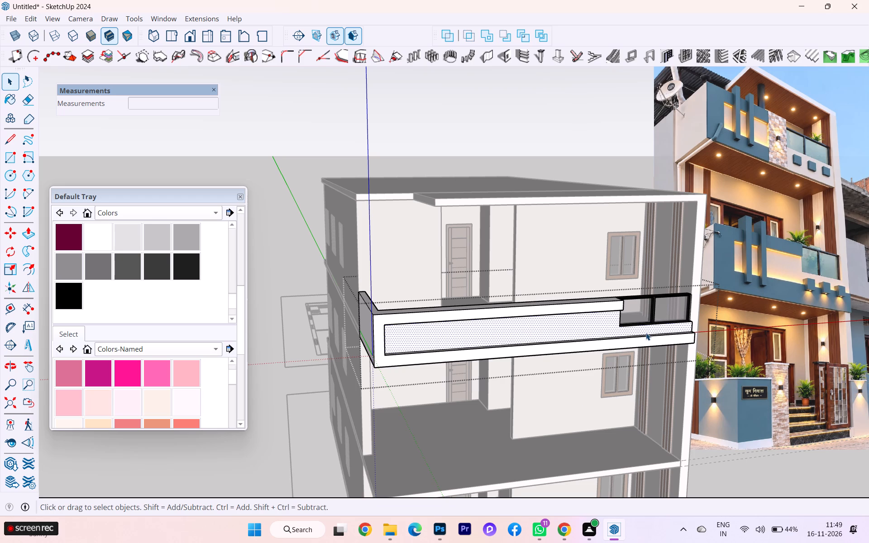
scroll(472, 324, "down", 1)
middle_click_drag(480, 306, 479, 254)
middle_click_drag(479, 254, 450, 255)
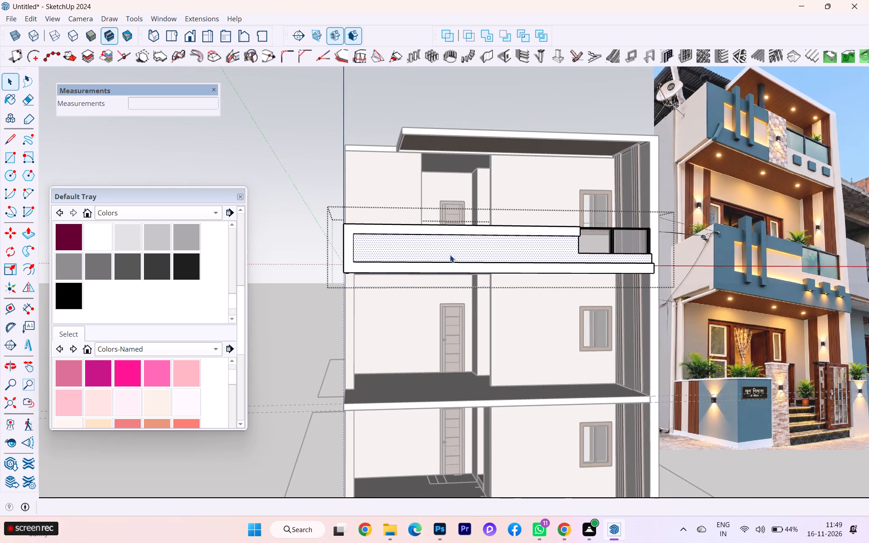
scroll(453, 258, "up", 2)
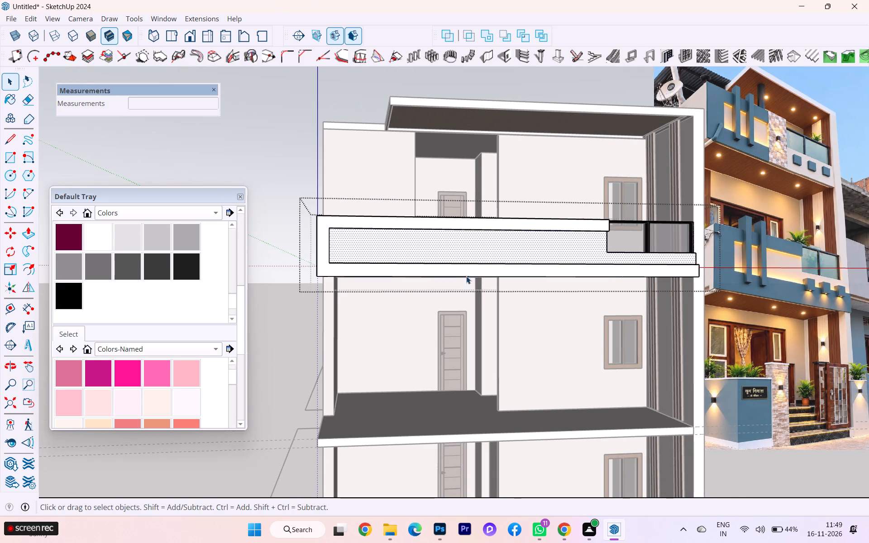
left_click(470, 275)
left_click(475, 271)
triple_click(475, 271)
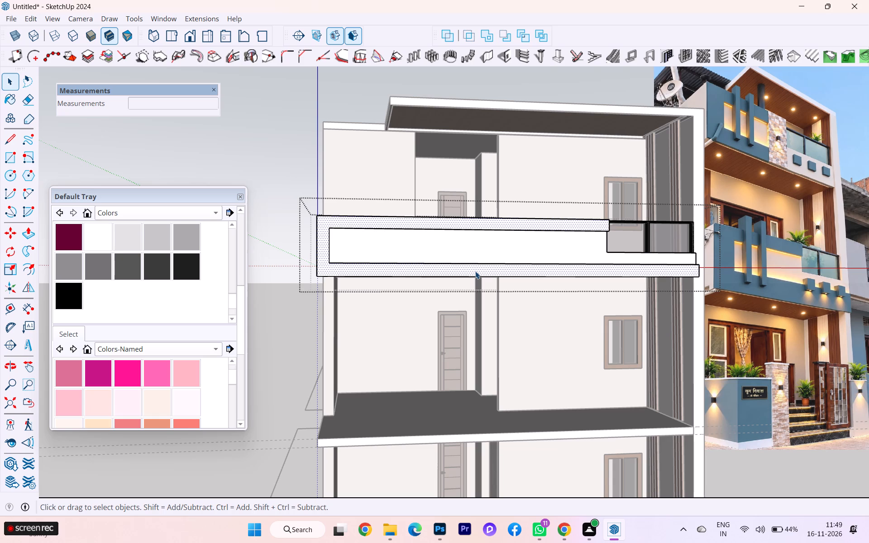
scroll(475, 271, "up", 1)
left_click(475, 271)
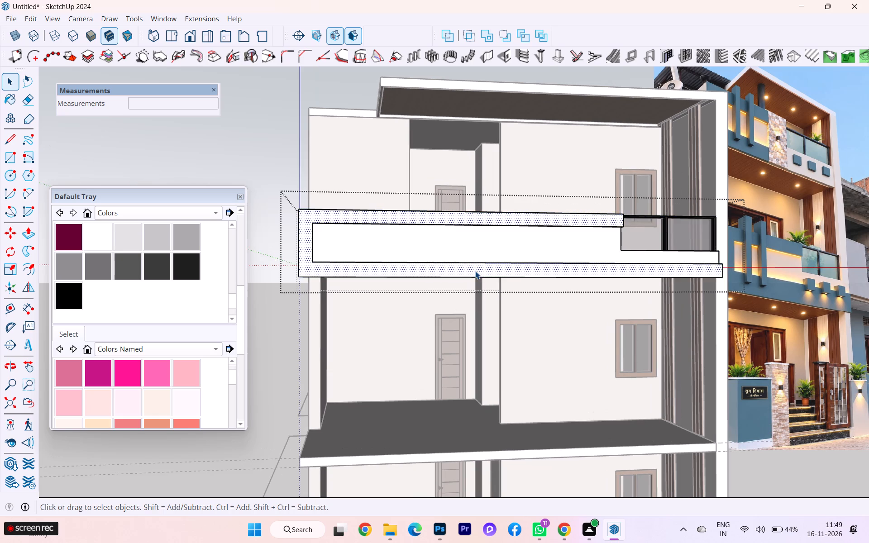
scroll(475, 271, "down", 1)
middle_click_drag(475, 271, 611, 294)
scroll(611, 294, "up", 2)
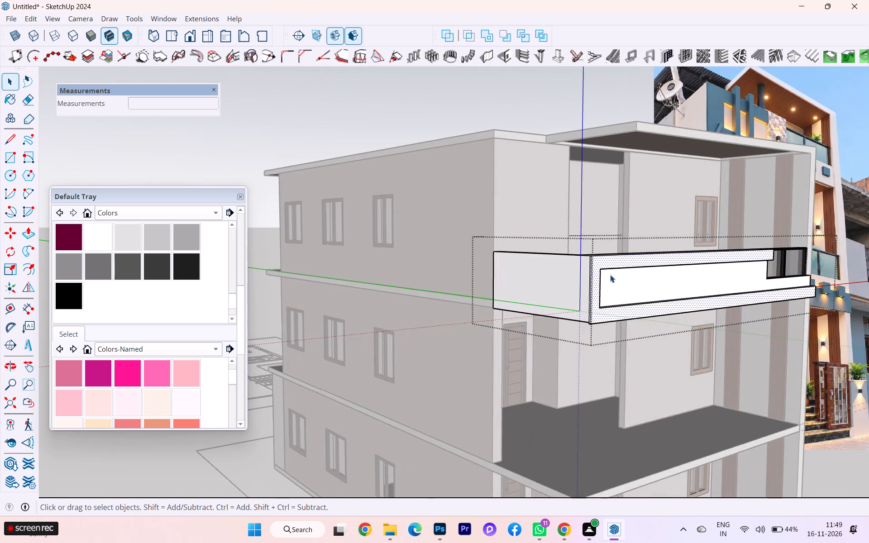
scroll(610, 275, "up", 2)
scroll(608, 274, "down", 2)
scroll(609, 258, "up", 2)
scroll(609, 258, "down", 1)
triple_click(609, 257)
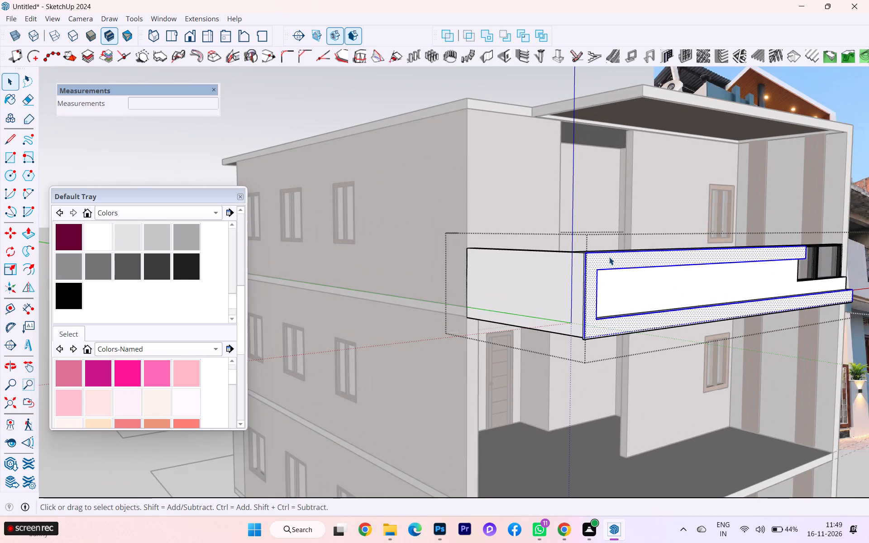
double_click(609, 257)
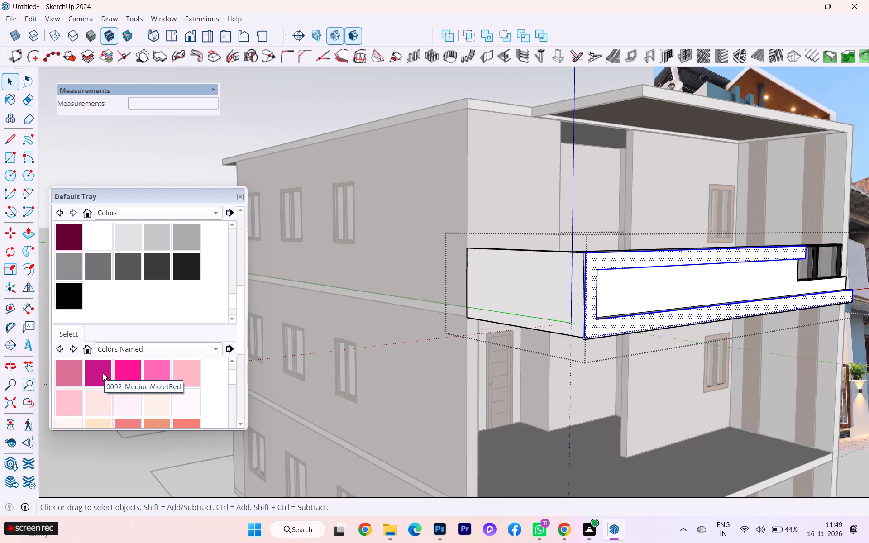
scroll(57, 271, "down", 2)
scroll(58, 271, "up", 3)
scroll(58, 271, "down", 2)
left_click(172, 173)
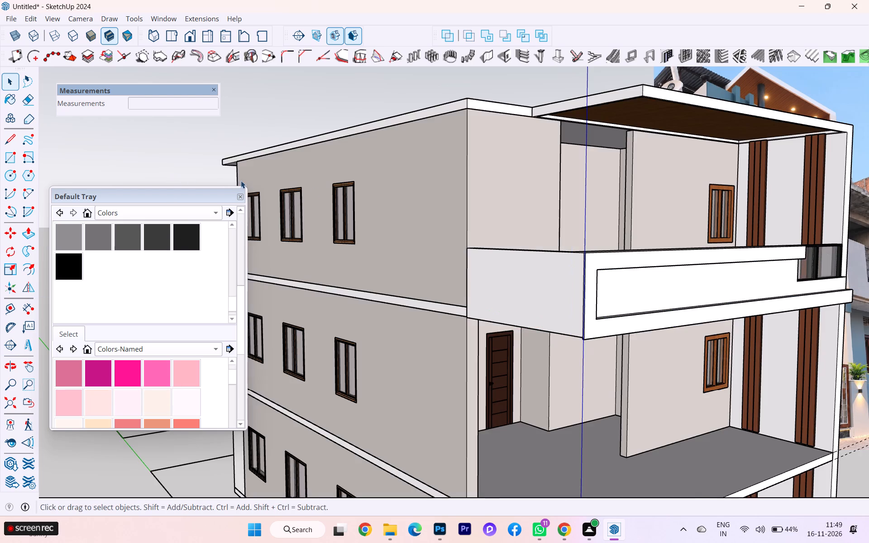
Paint the front face of the raised border inside the parapet group with the grey Color M04.
scroll(675, 272, "down", 1)
middle_click_drag(628, 285, 551, 289)
left_click(511, 271)
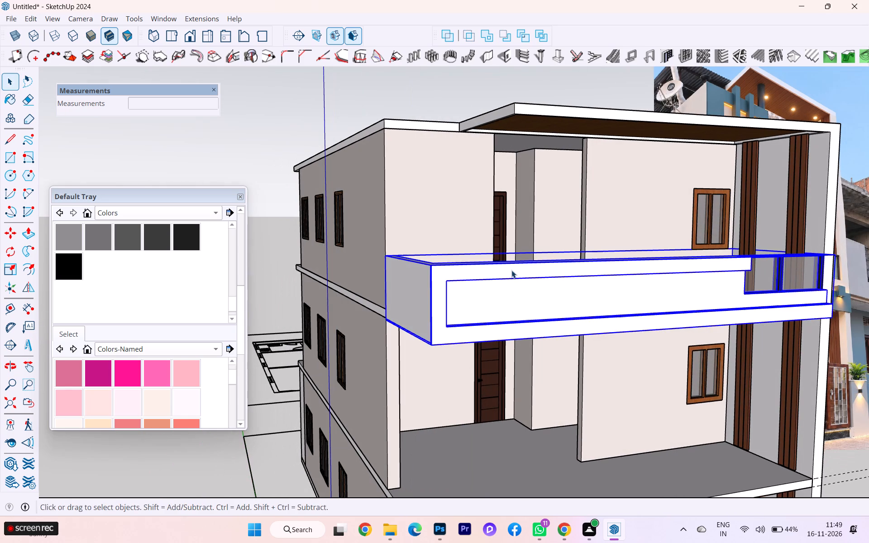
double_click(458, 277)
left_click(443, 277)
scroll(418, 278, "down", 4)
scroll(412, 279, "up", 1)
scroll(408, 279, "down", 1)
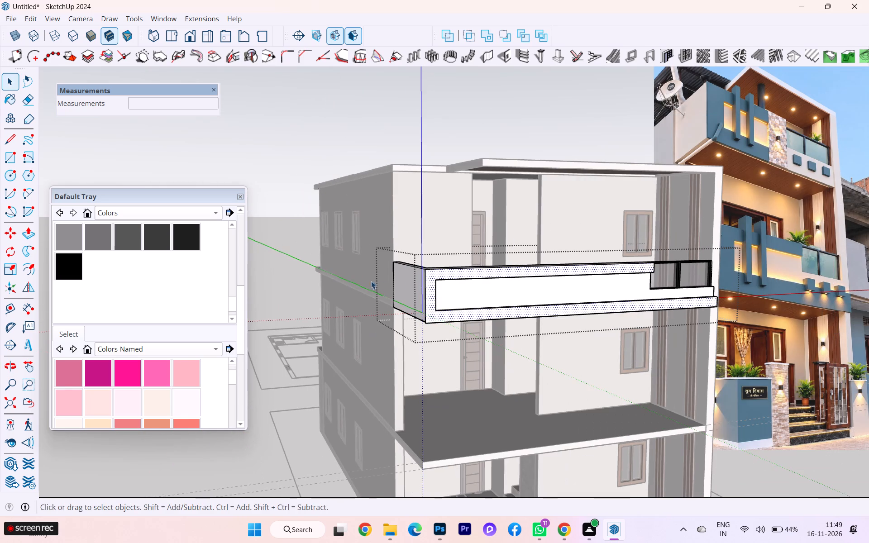
left_click(76, 240)
left_click(457, 277)
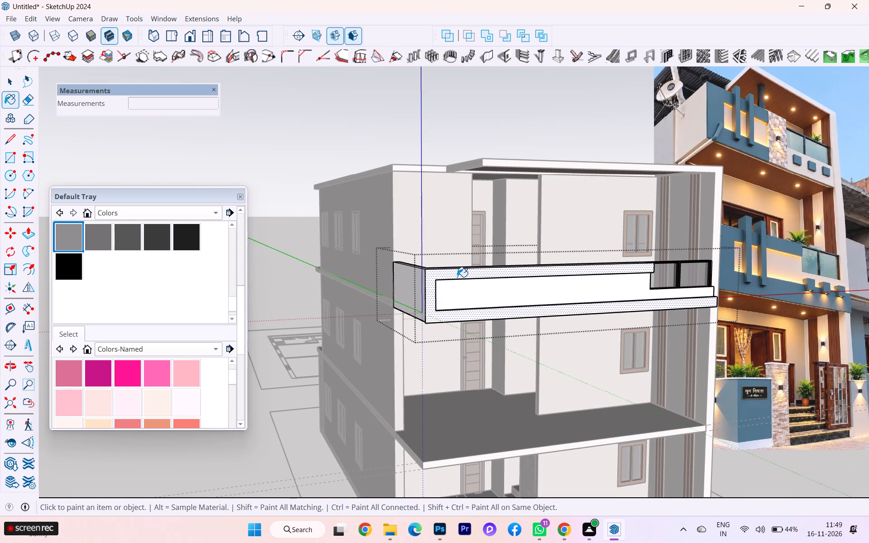
Edit Color M04 to match the blue of the balcony parapet sampled from the reference photo.
scroll(603, 276, "up", 2)
scroll(116, 286, "up", 6)
scroll(119, 279, "down", 2)
scroll(119, 279, "up", 2)
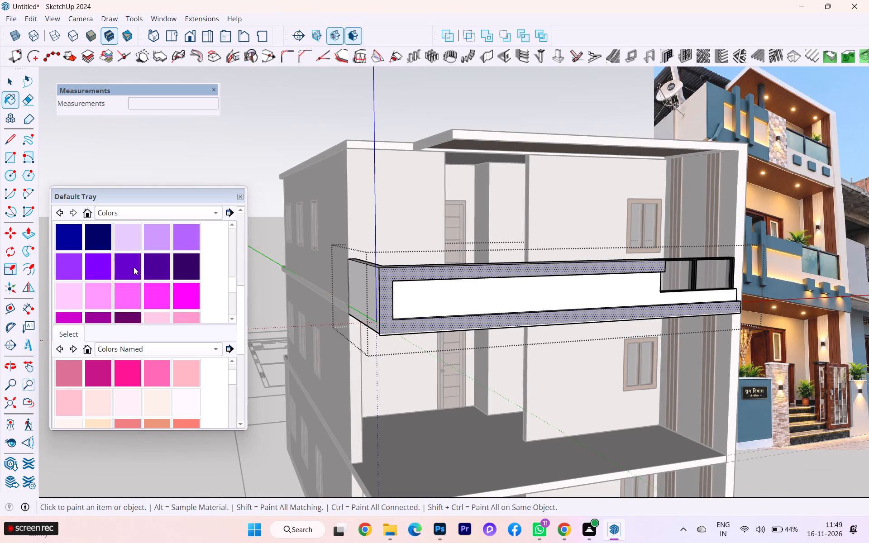
scroll(134, 267, "up", 2)
scroll(147, 262, "down", 1)
scroll(147, 262, "up", 3)
scroll(148, 267, "down", 2)
scroll(95, 221, "up", 1)
scroll(95, 220, "down", 1)
scroll(88, 216, "up", 2)
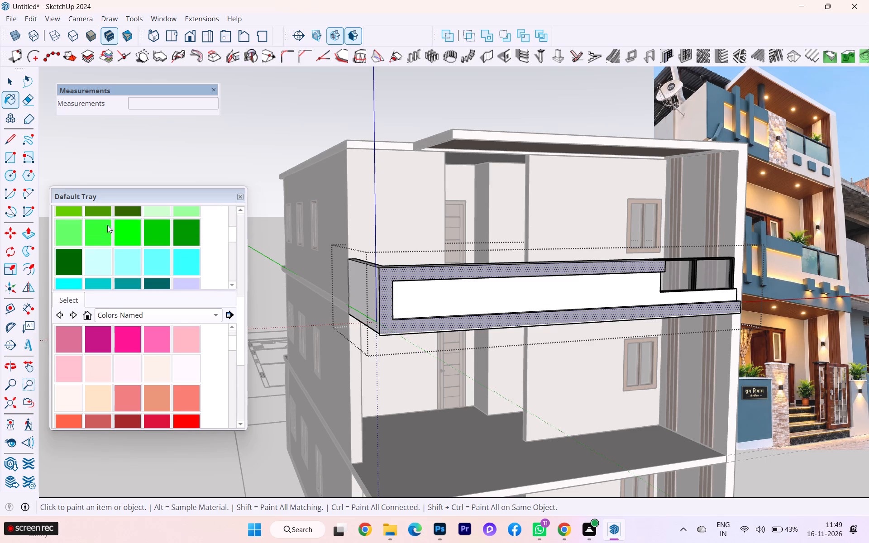
scroll(113, 218, "up", 2)
scroll(115, 219, "down", 1)
scroll(115, 219, "up", 5)
scroll(115, 286, "up", 2)
scroll(240, 291, "up", 3)
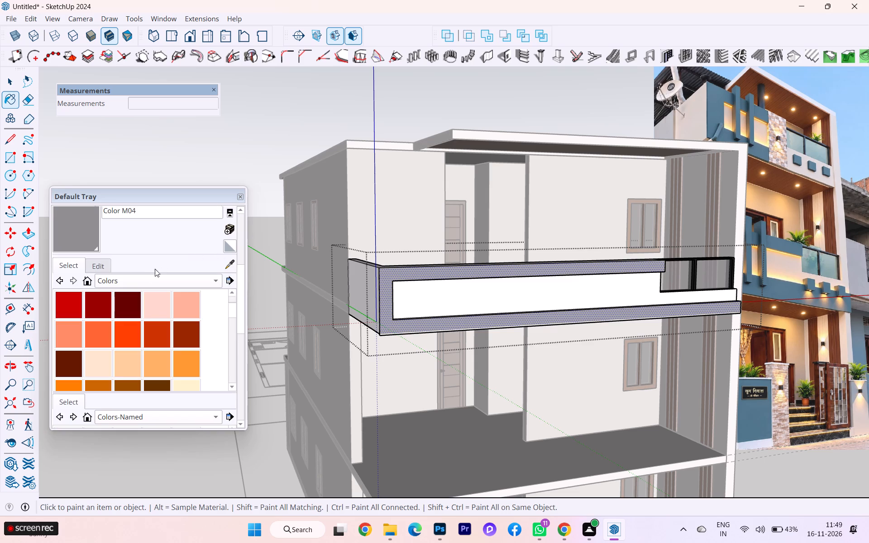
left_click(96, 261)
left_click(190, 308)
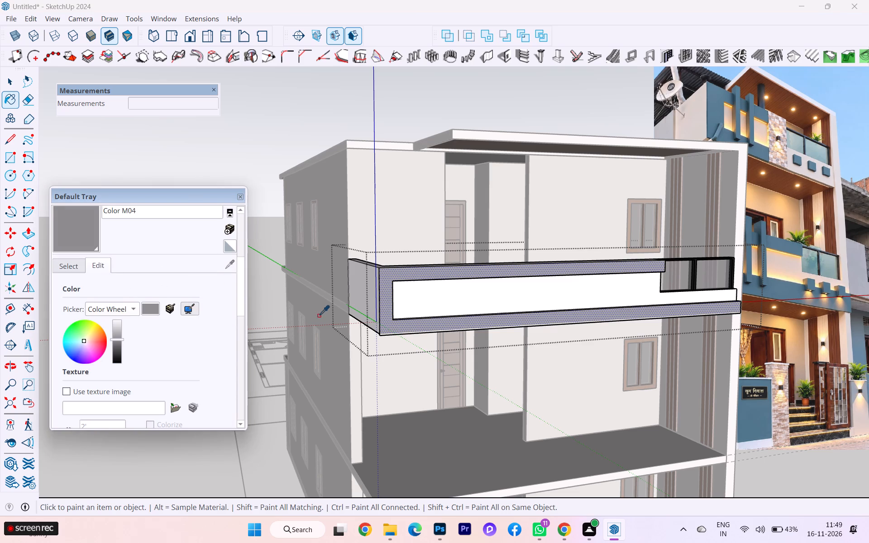
left_click(783, 289)
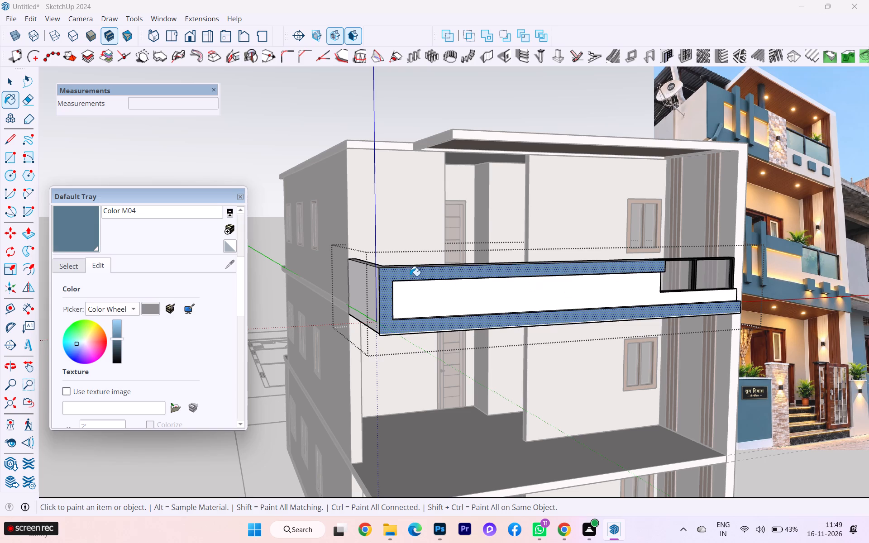
scroll(301, 263, "up", 4)
middle_click_drag(512, 286, 423, 380)
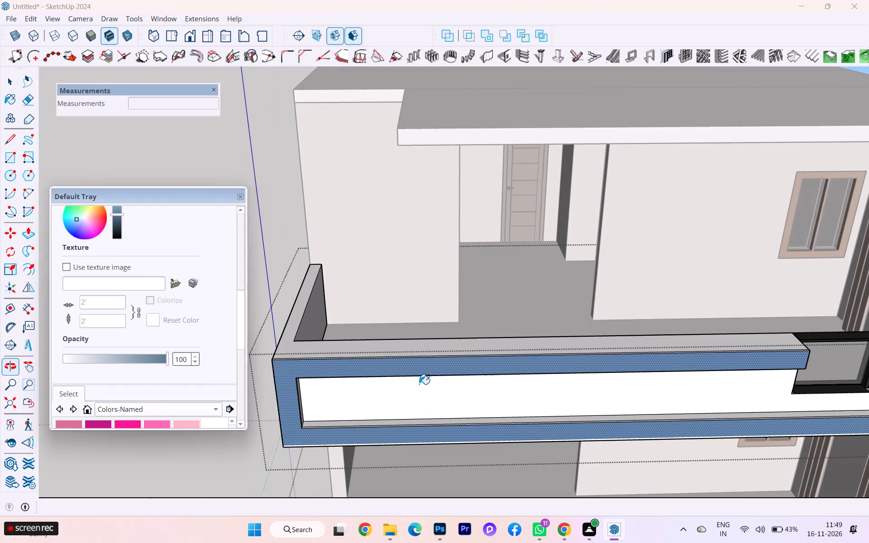
Paint the thin top edge of the parapet's raised border and the inner ledge of its lower band with the blue Color M04.
scroll(347, 346, "up", 1)
scroll(346, 347, "down", 2)
scroll(345, 354, "up", 8)
scroll(328, 377, "down", 1)
scroll(328, 377, "up", 5)
scroll(334, 360, "down", 1)
scroll(334, 360, "up", 2)
scroll(334, 360, "down", 3)
scroll(334, 360, "up", 2)
left_click(347, 343)
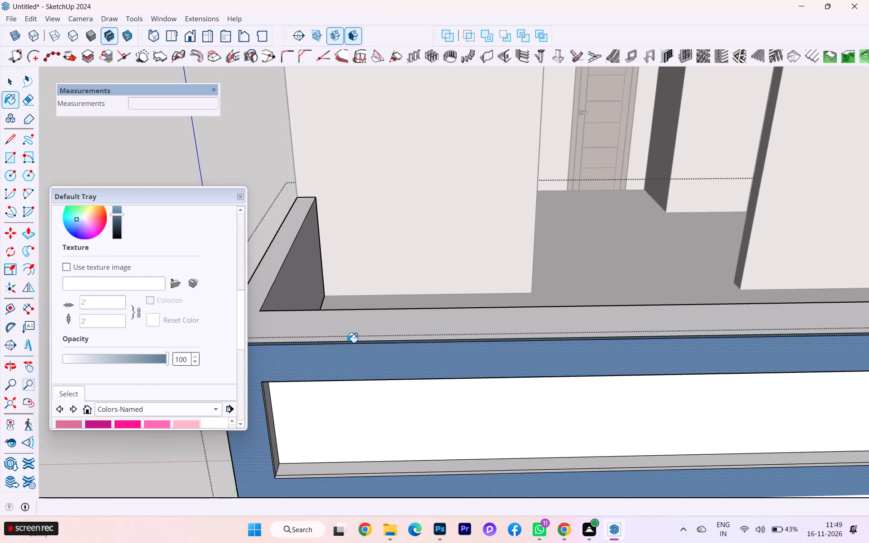
scroll(347, 343, "up", 3)
scroll(344, 346, "down", 5)
scroll(355, 352, "up", 1)
scroll(502, 358, "down", 3)
scroll(574, 341, "down", 2)
scroll(433, 429, "up", 4)
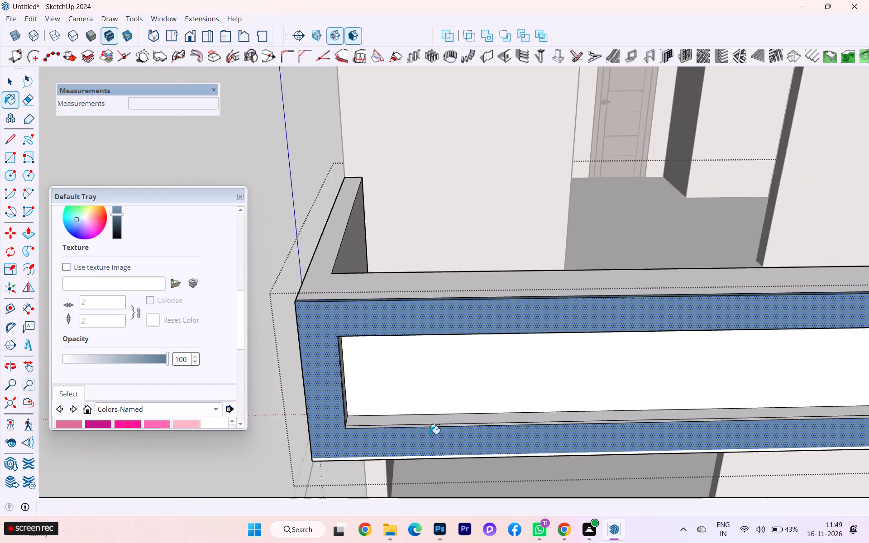
scroll(430, 434, "up", 9)
left_click(407, 424)
Paint the narrow white strip along the bottom of the border's front face with the same blue.
scroll(410, 410, "down", 6)
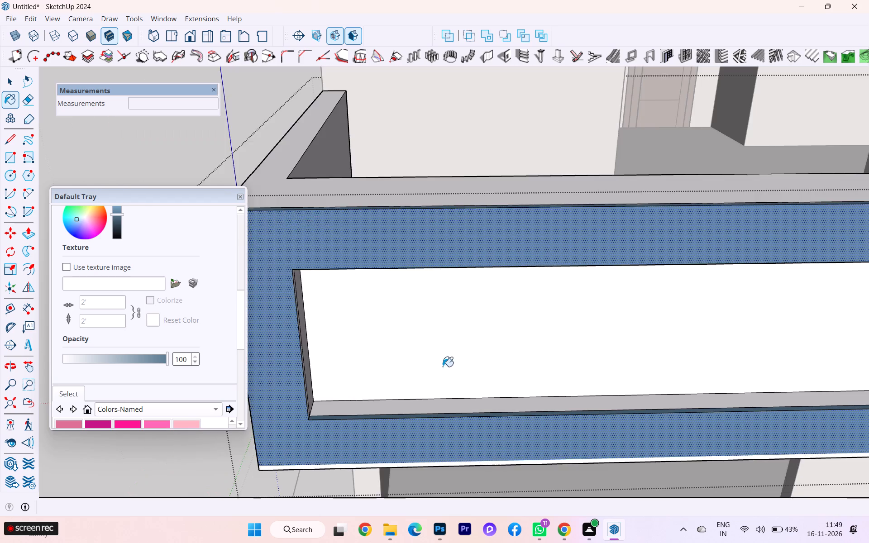
scroll(452, 357, "down", 1)
scroll(452, 357, "up", 2)
scroll(452, 357, "down", 3)
scroll(452, 357, "up", 2)
scroll(452, 357, "down", 4)
middle_click_drag(407, 432, 552, 256)
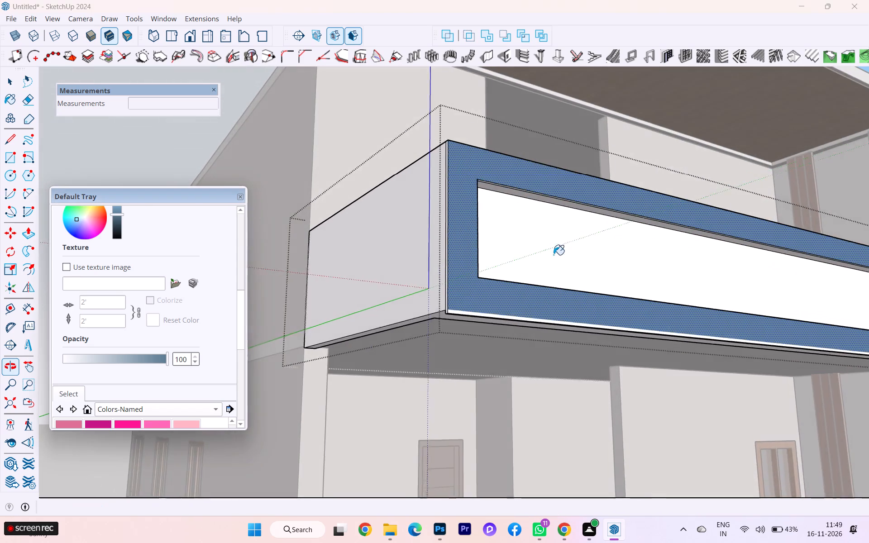
scroll(494, 289, "up", 10)
left_click(453, 311)
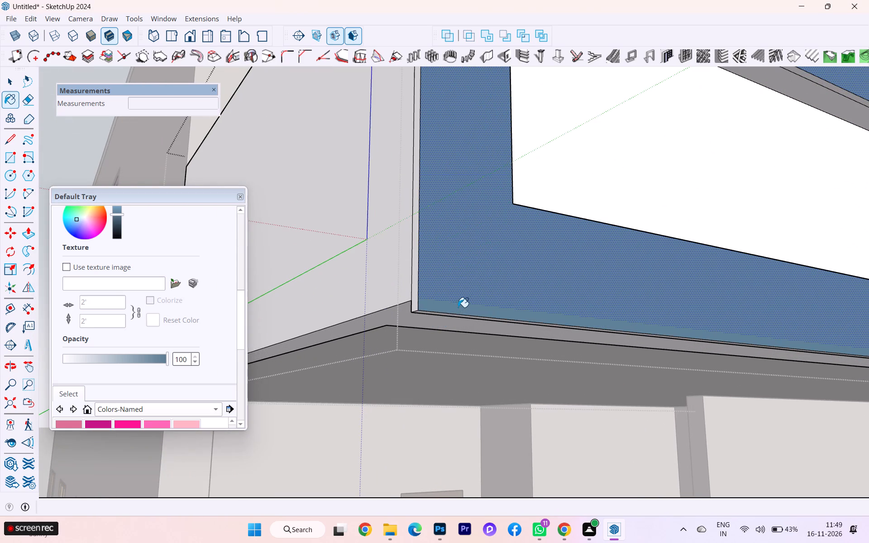
Paint the border's outer side edge at the front corner and its underside blue.
scroll(459, 307, "down", 3)
middle_click_drag(460, 312, 660, 325)
scroll(519, 305, "up", 3)
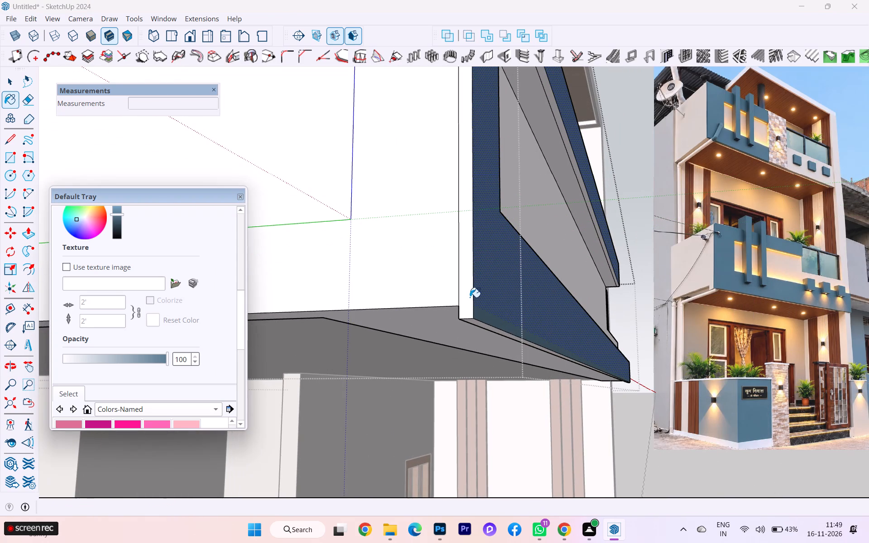
left_click(470, 297)
left_click(464, 318)
left_click(473, 326)
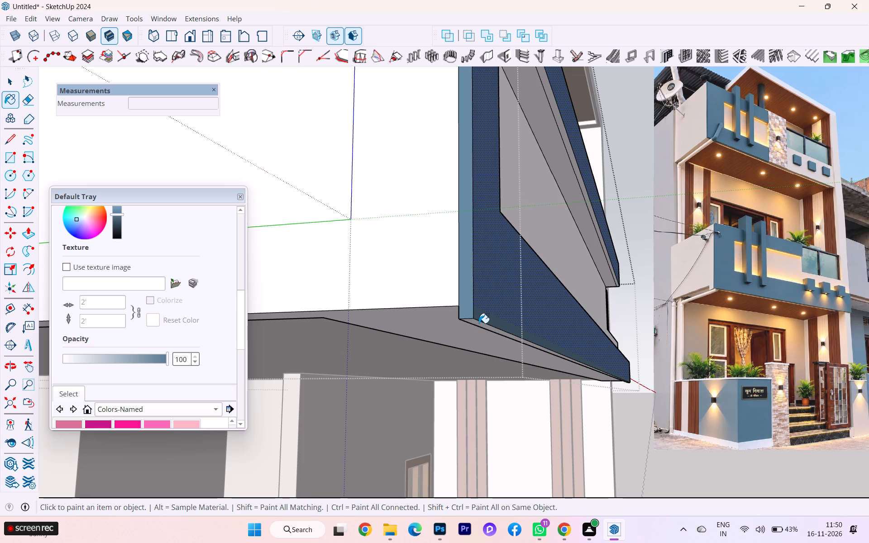
middle_click_drag(479, 323, 491, 271)
left_click(483, 331)
scroll(535, 324, "down", 2)
middle_click_drag(541, 324, 497, 331)
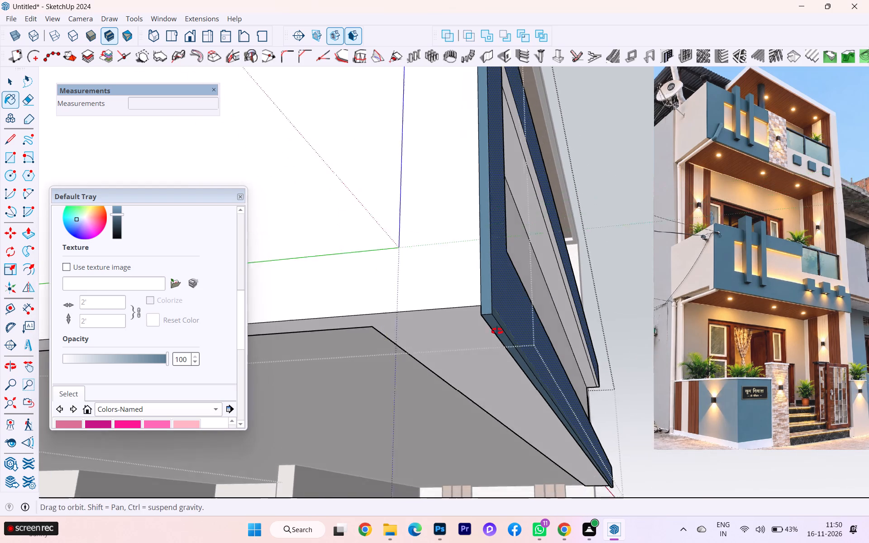
Paint the thin underside of the border's upper band blue.
middle_click_drag(497, 331, 286, 377)
scroll(290, 376, "up", 1)
scroll(407, 339, "down", 9)
scroll(403, 355, "up", 1)
scroll(403, 355, "down", 5)
scroll(396, 359, "up", 1)
scroll(396, 359, "down", 1)
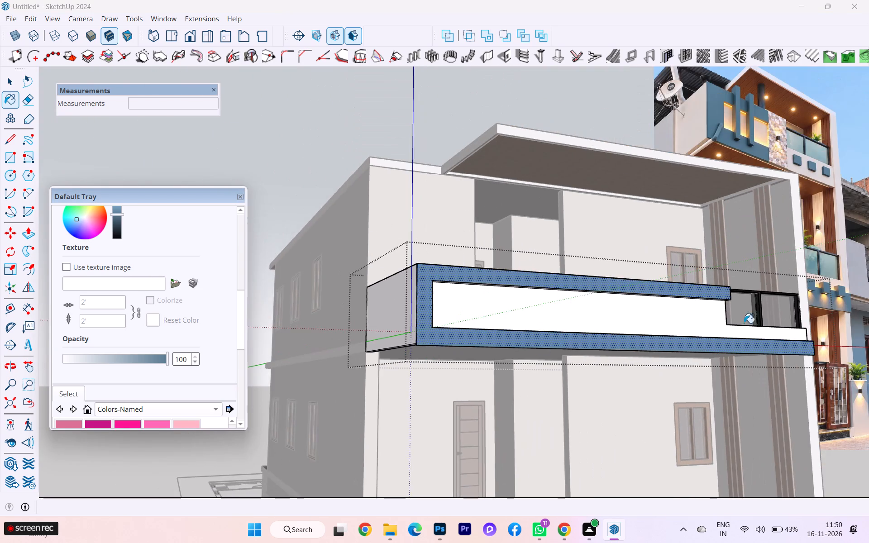
scroll(764, 320, "up", 4)
scroll(796, 332, "down", 1)
middle_click_drag(745, 315, 743, 289)
scroll(635, 274, "up", 4)
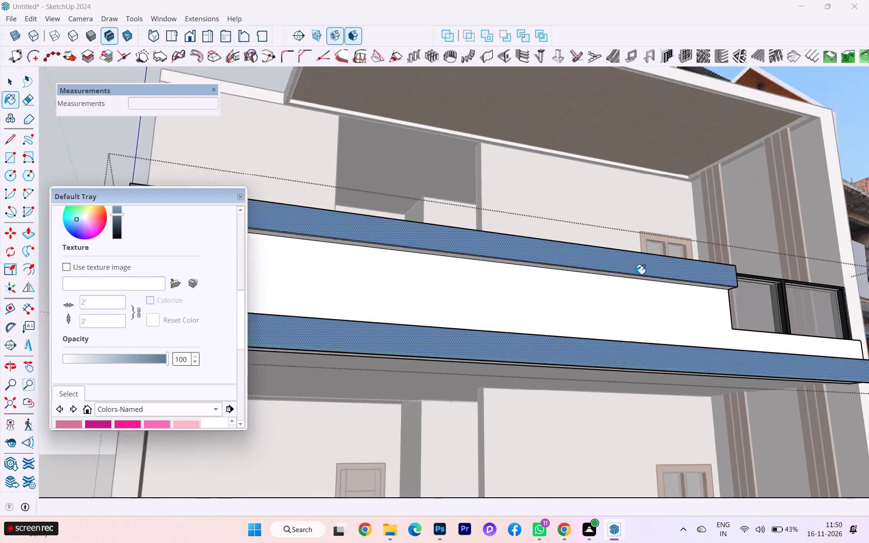
scroll(635, 274, "up", 3)
middle_click_drag(622, 272, 654, 226)
scroll(686, 188, "up", 6)
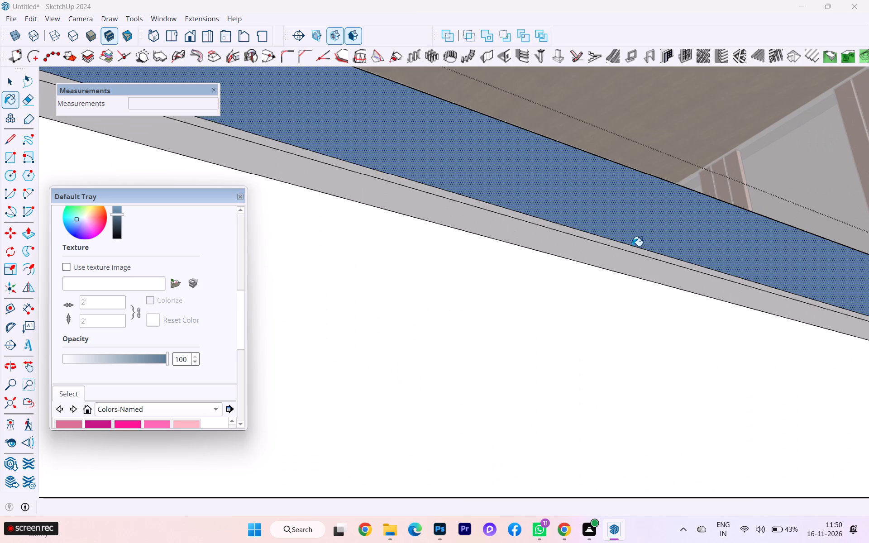
left_click(630, 248)
Paint the narrow end face of the upper band beside the glazed railing blue.
scroll(754, 250, "down", 5)
middle_click_drag(794, 258, 704, 267)
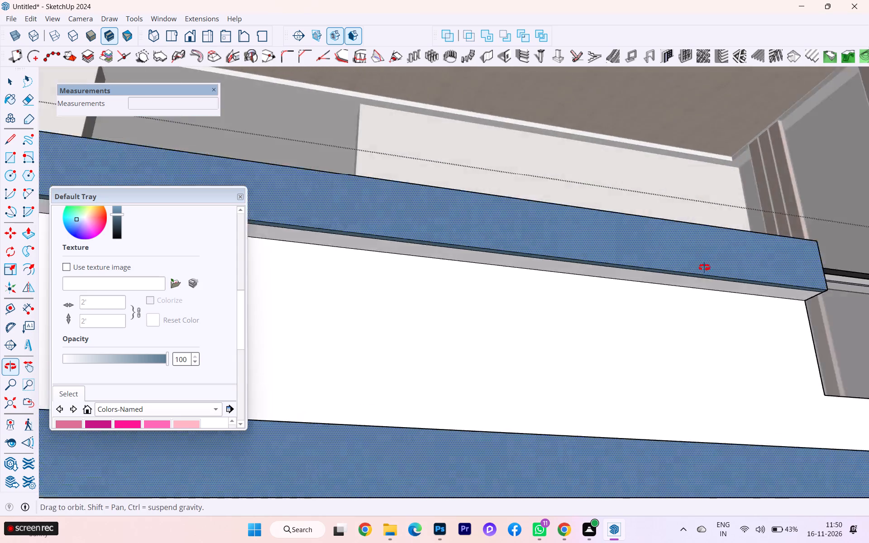
middle_click_drag(704, 267, 496, 310)
scroll(734, 297, "down", 6)
scroll(504, 314, "up", 6)
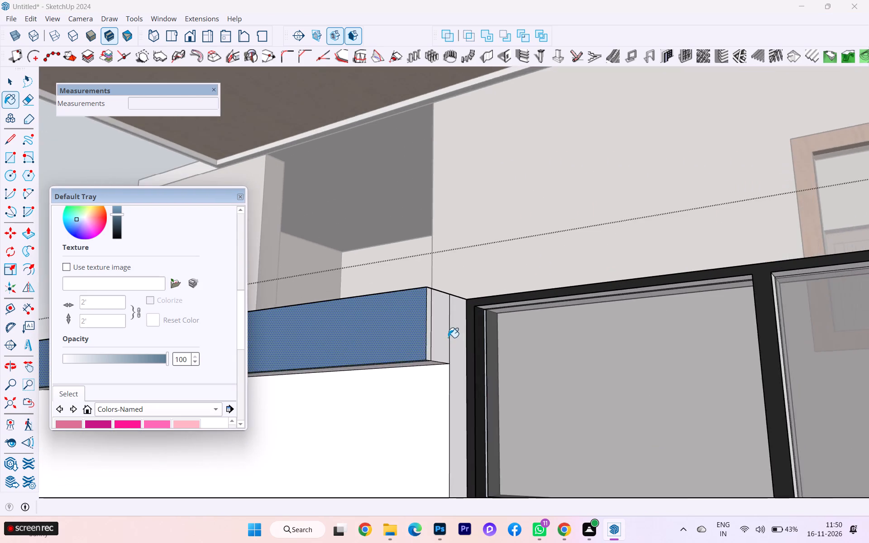
scroll(448, 338, "up", 3)
left_click(420, 328)
Paint the thin inner vertical edge of the border, at the corner end of the recessed panel, blue.
scroll(695, 273, "down", 4)
scroll(868, 258, "up", 1)
scroll(868, 259, "down", 3)
scroll(845, 263, "up", 2)
scroll(845, 263, "down", 9)
scroll(868, 281, "up", 3)
scroll(868, 281, "down", 10)
scroll(868, 288, "up", 1)
scroll(868, 288, "down", 2)
scroll(806, 282, "down", 2)
scroll(811, 283, "up", 1)
scroll(811, 283, "down", 1)
scroll(811, 283, "up", 1)
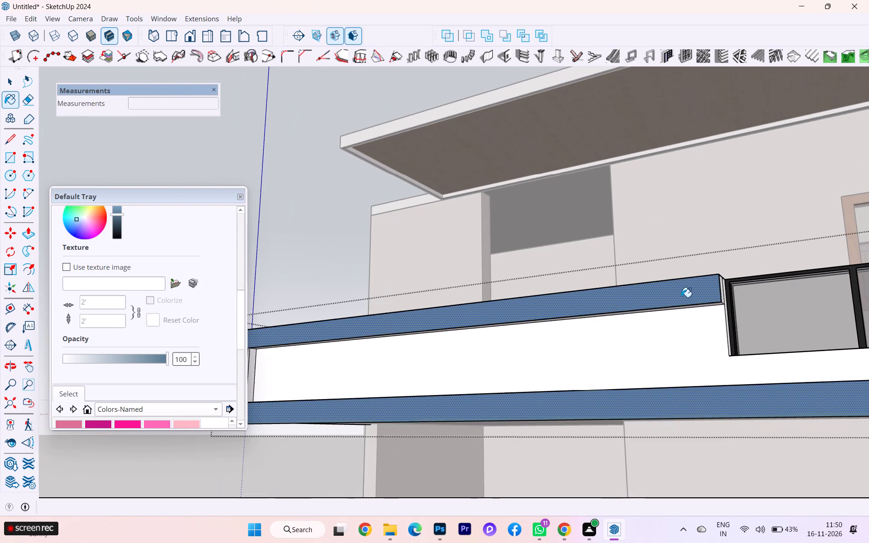
scroll(735, 320, "down", 2)
scroll(737, 320, "up", 1)
scroll(737, 320, "down", 1)
scroll(325, 366, "up", 6)
scroll(282, 385, "up", 1)
scroll(282, 385, "down", 1)
scroll(282, 385, "up", 1)
scroll(282, 385, "down", 3)
scroll(282, 385, "up", 5)
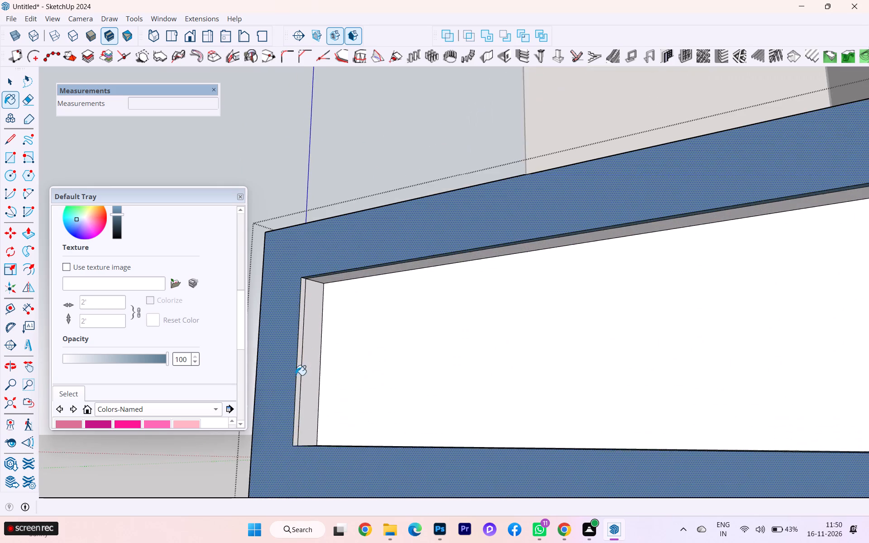
scroll(296, 375, "up", 3)
scroll(299, 370, "down", 4)
scroll(299, 370, "up", 3)
left_click(301, 363)
Paint both parts of the lower band's narrow end face, below the glazed railing's far end, blue.
scroll(317, 346, "up", 1)
scroll(318, 345, "down", 7)
scroll(362, 354, "up", 4)
scroll(362, 354, "down", 2)
scroll(358, 356, "up", 2)
scroll(355, 360, "down", 1)
scroll(343, 368, "up", 2)
scroll(343, 368, "down", 2)
scroll(343, 368, "up", 1)
scroll(343, 368, "down", 1)
scroll(343, 368, "up", 3)
scroll(343, 368, "down", 2)
scroll(335, 371, "up", 1)
scroll(335, 371, "down", 4)
scroll(332, 371, "up", 1)
scroll(332, 370, "down", 2)
scroll(332, 370, "up", 1)
scroll(332, 370, "down", 9)
scroll(333, 380, "up", 1)
scroll(333, 380, "down", 7)
scroll(322, 383, "up", 1)
scroll(322, 383, "down", 4)
scroll(319, 385, "up", 1)
scroll(319, 385, "down", 2)
scroll(329, 378, "up", 2)
scroll(329, 378, "down", 5)
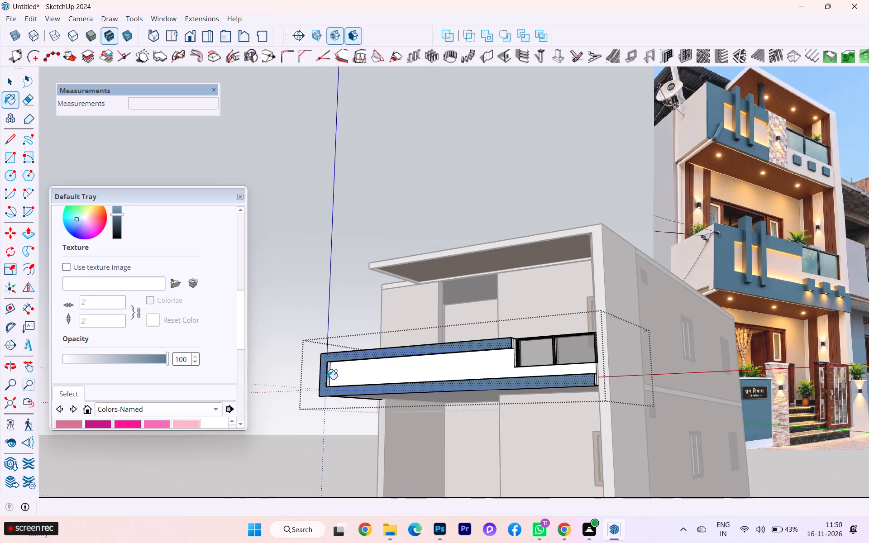
scroll(527, 391, "up", 6)
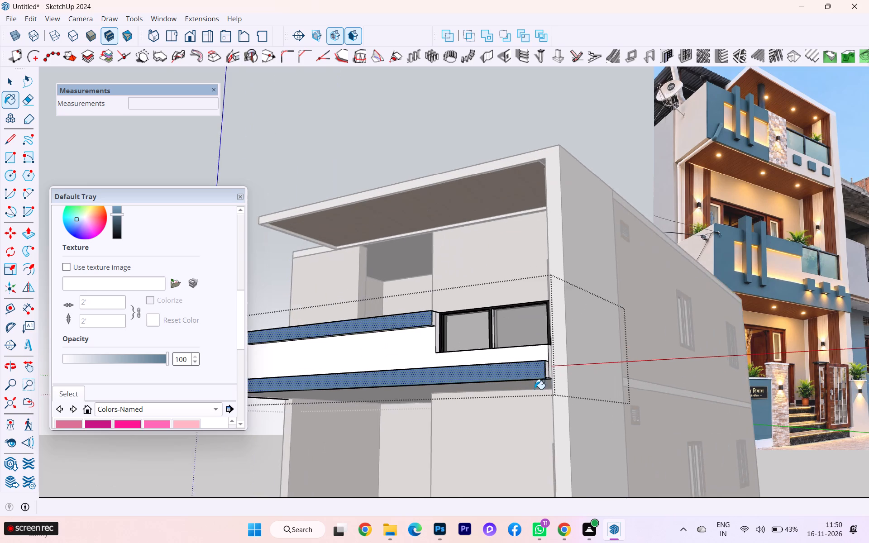
scroll(477, 360, "up", 1)
scroll(476, 360, "down", 1)
scroll(476, 359, "up", 3)
scroll(546, 363, "down", 3)
scroll(546, 364, "up", 2)
scroll(547, 366, "down", 1)
middle_click_drag(536, 372, 494, 388)
scroll(527, 391, "up", 4)
scroll(529, 390, "down", 1)
scroll(529, 390, "up", 3)
scroll(529, 390, "down", 2)
scroll(529, 390, "up", 2)
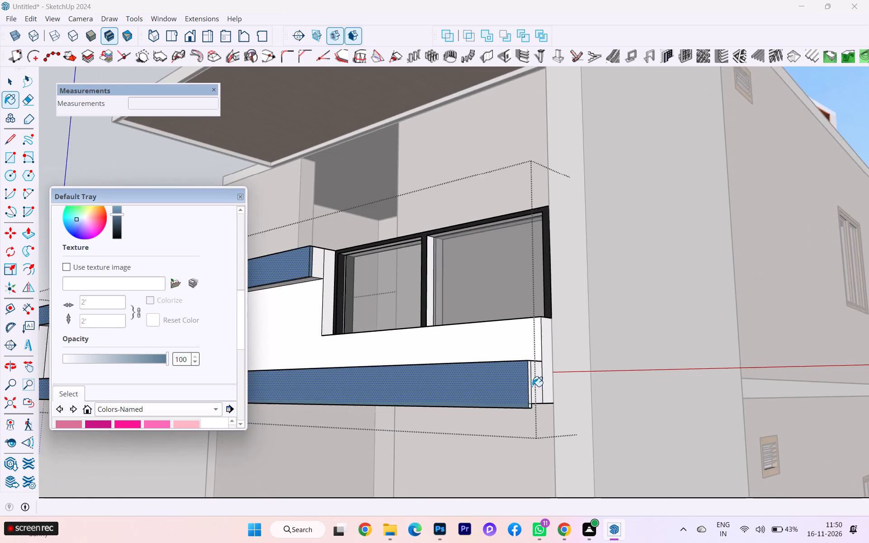
scroll(532, 386, "up", 5)
scroll(533, 377, "down", 4)
scroll(533, 377, "up", 2)
left_click(527, 368)
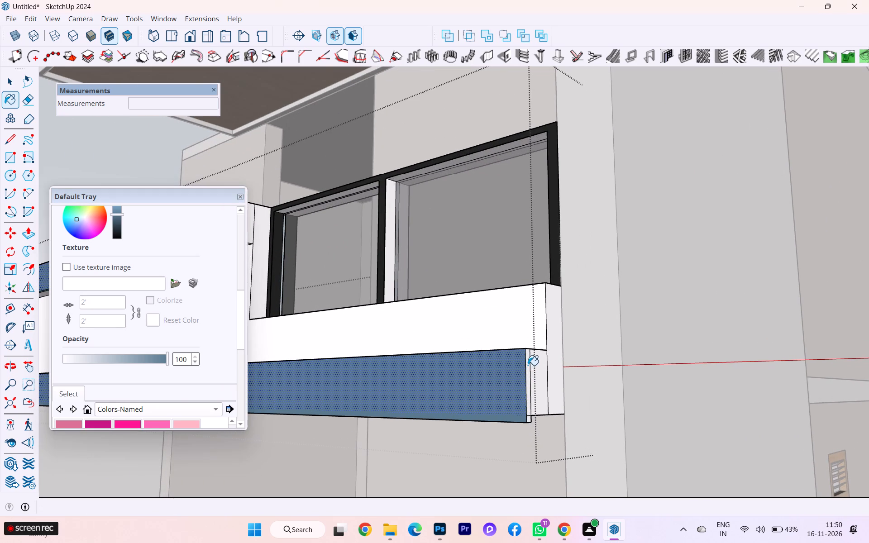
left_click(529, 360)
scroll(529, 360, "down", 1)
scroll(523, 415, "up", 9)
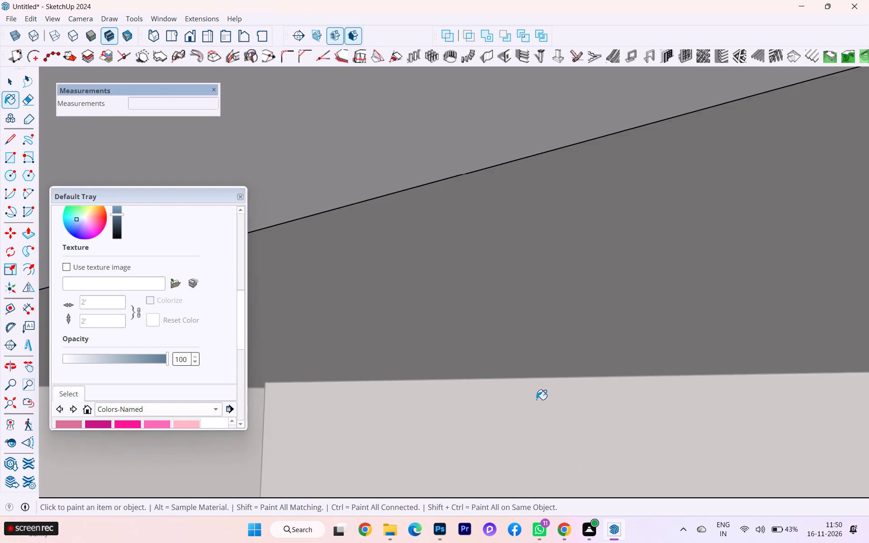
scroll(537, 386, "down", 4)
left_click(536, 368)
Erase the seam line crossing the lower band's end face near its bottom corner.
scroll(544, 364, "up", 3)
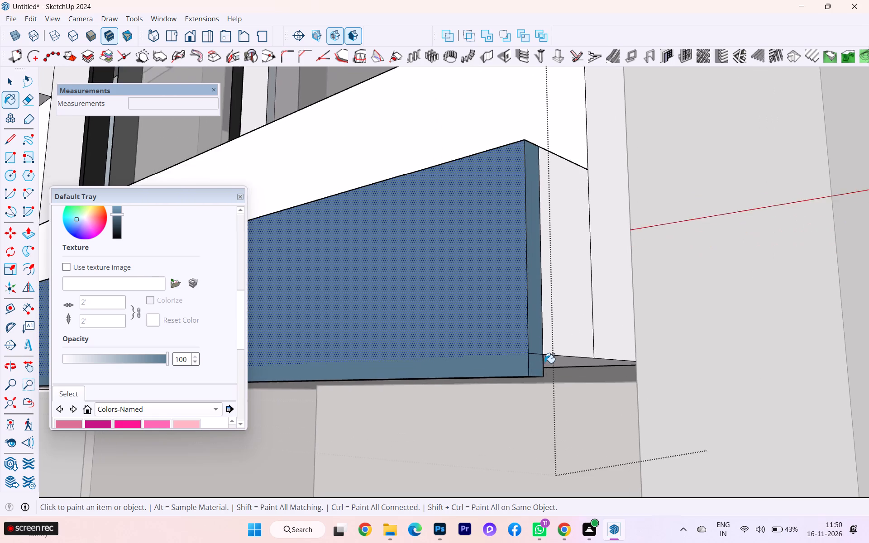
scroll(579, 371, "up", 3)
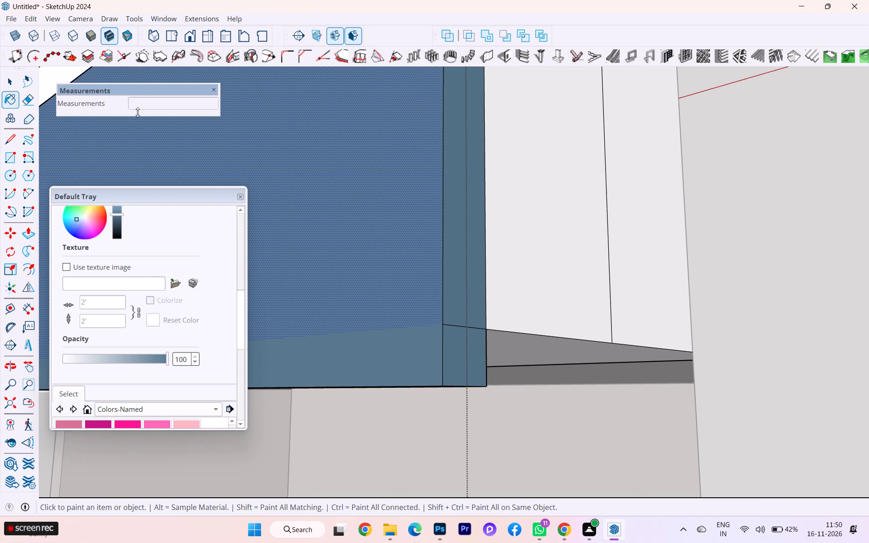
left_click(30, 101)
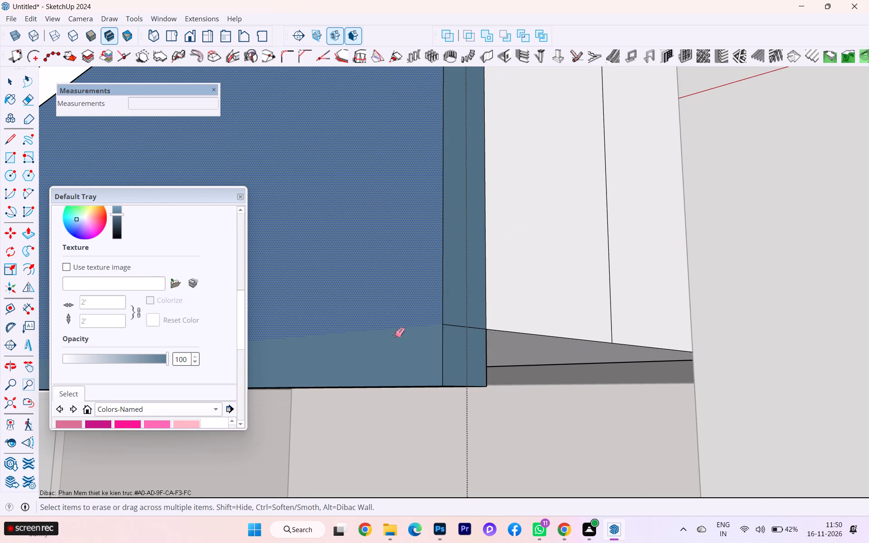
left_click(454, 327, "shift")
scroll(515, 321, "down", 2)
scroll(548, 320, "up", 1)
scroll(558, 321, "down", 1)
scroll(573, 323, "up", 1)
scroll(520, 341, "down", 1)
middle_click_drag(478, 320, 498, 224)
scroll(486, 236, "down", 5)
scroll(479, 250, "up", 1)
scroll(475, 258, "down", 3)
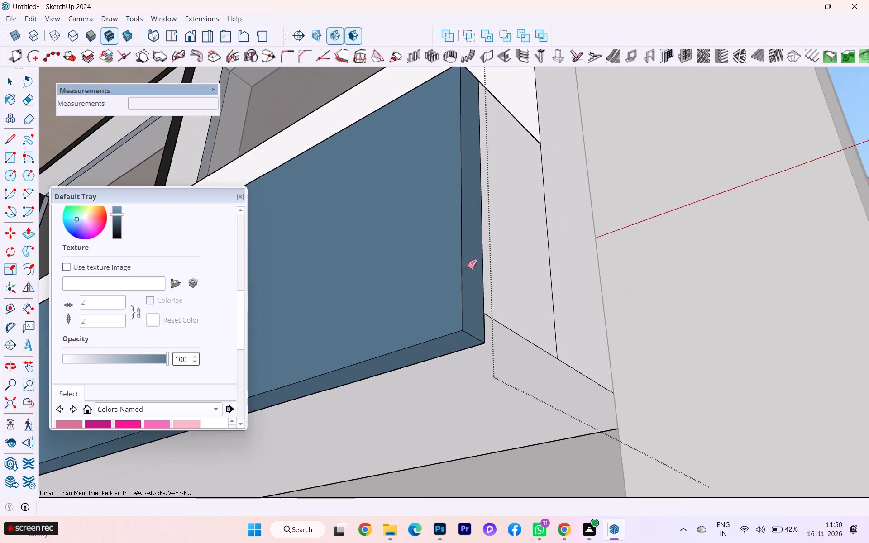
Examine the upper balcony parapet's blue border, its end faces and the glazed railing, from close up and from the whole facade.
scroll(467, 267, "down", 6)
scroll(483, 264, "up", 3)
scroll(505, 266, "down", 2)
scroll(618, 259, "up", 4)
scroll(620, 260, "down", 1)
scroll(621, 261, "up", 2)
scroll(624, 261, "down", 2)
scroll(638, 265, "up", 1)
scroll(638, 265, "down", 4)
scroll(638, 265, "up", 1)
scroll(638, 265, "down", 2)
scroll(601, 274, "down", 1)
scroll(584, 275, "up", 1)
scroll(563, 276, "down", 5)
scroll(449, 288, "down", 5)
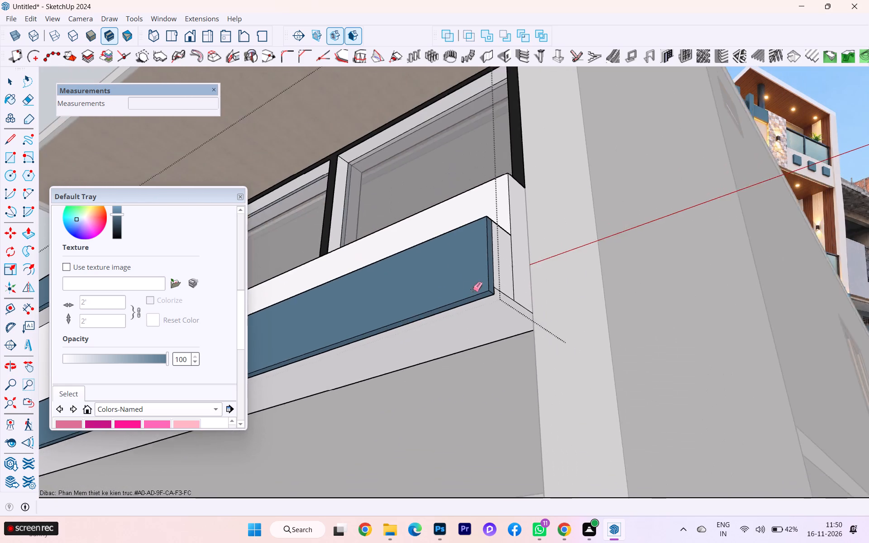
scroll(473, 289, "up", 1)
scroll(472, 289, "down", 1)
middle_click_drag(472, 289, 531, 451)
scroll(560, 416, "up", 4)
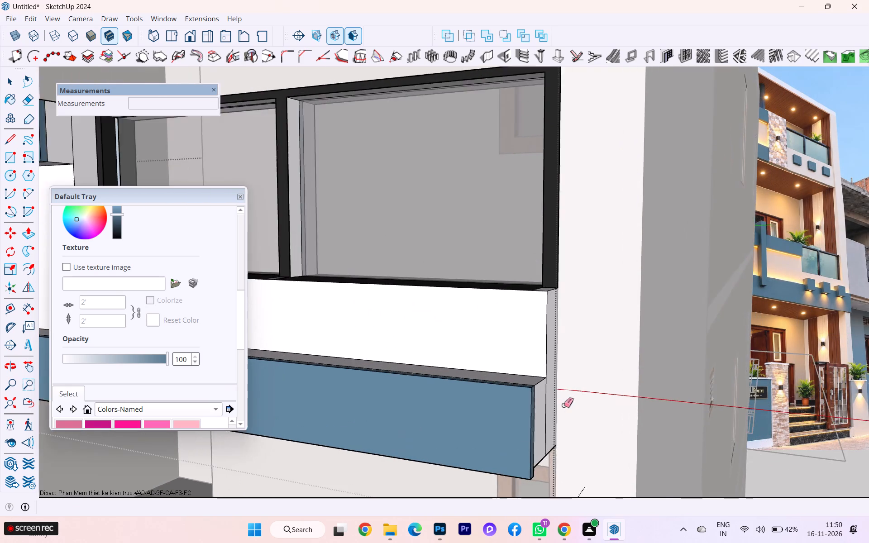
scroll(563, 405, "up", 2)
scroll(559, 402, "down", 2)
scroll(558, 402, "up", 1)
scroll(557, 402, "down", 2)
middle_click_drag(554, 400, 500, 411)
scroll(591, 400, "down", 1)
middle_click_drag(428, 422, 382, 424)
scroll(387, 422, "down", 1)
middle_click_drag(359, 424, 234, 422)
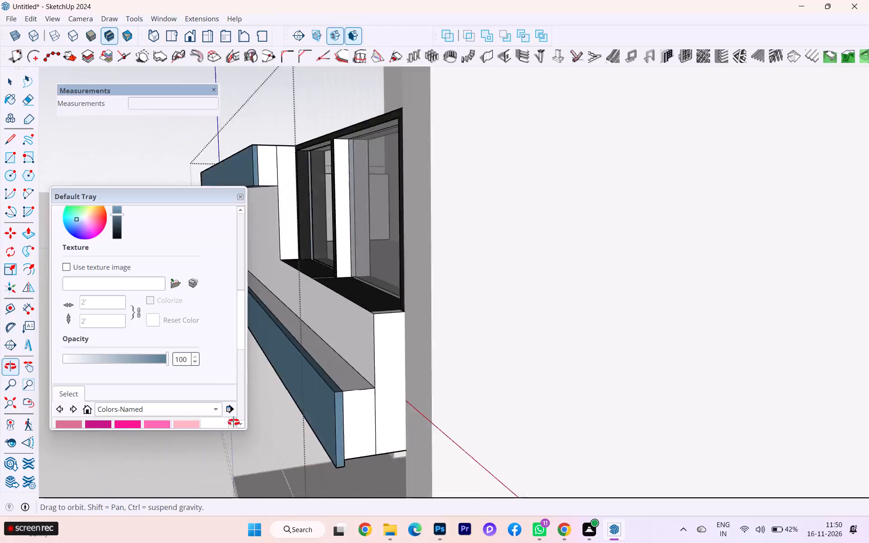
middle_click_drag(234, 422, 216, 428)
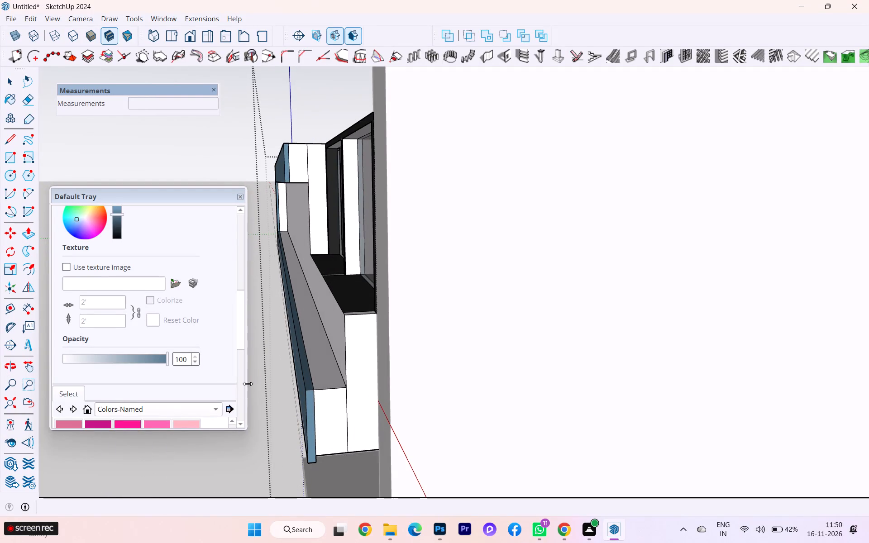
scroll(273, 370, "up", 2)
scroll(282, 372, "down", 6)
middle_click_drag(316, 386, 387, 391)
scroll(416, 383, "down", 2)
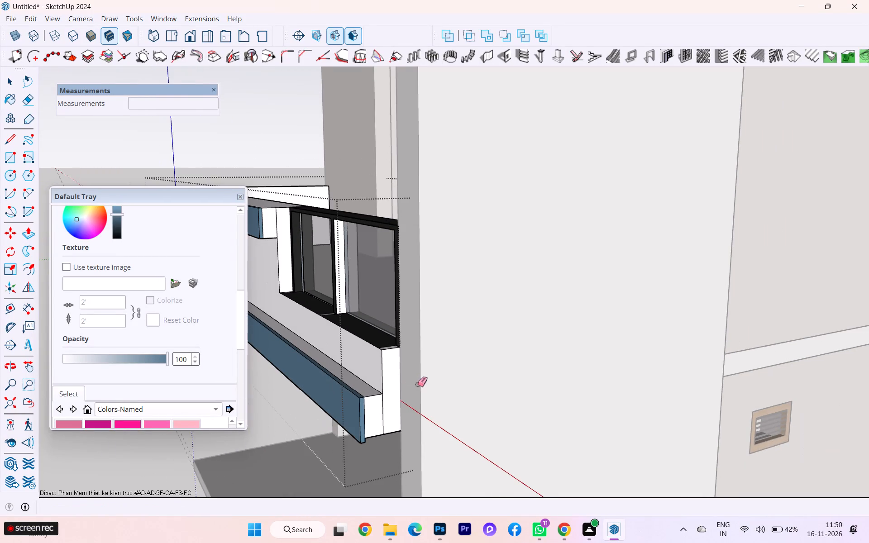
scroll(420, 386, "down", 6)
scroll(423, 385, "up", 1)
scroll(423, 385, "down", 2)
scroll(423, 385, "up", 3)
scroll(423, 385, "down", 3)
scroll(412, 386, "up", 1)
scroll(411, 386, "down", 1)
scroll(411, 386, "up", 1)
scroll(411, 386, "down", 1)
scroll(411, 386, "up", 2)
scroll(395, 390, "down", 2)
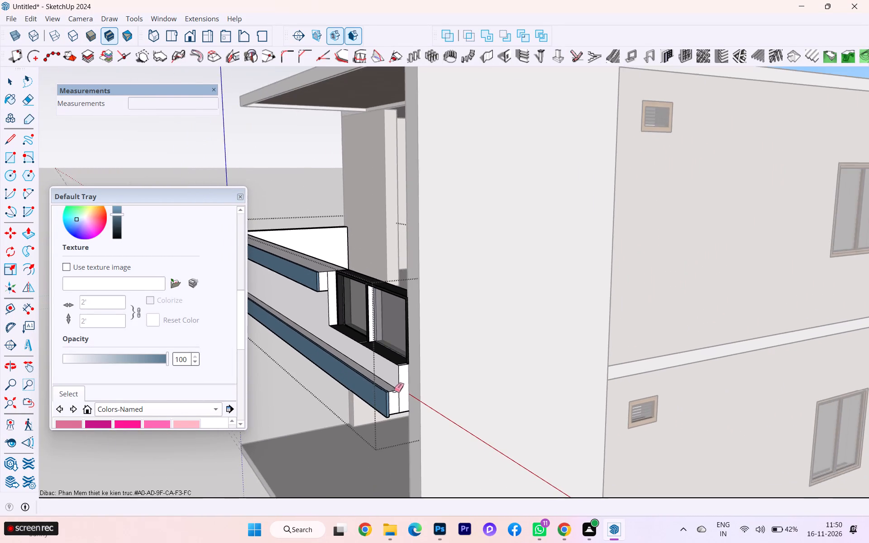
scroll(394, 390, "down", 7)
scroll(421, 397, "up", 1)
scroll(421, 397, "down", 2)
middle_click_drag(427, 396, 478, 395)
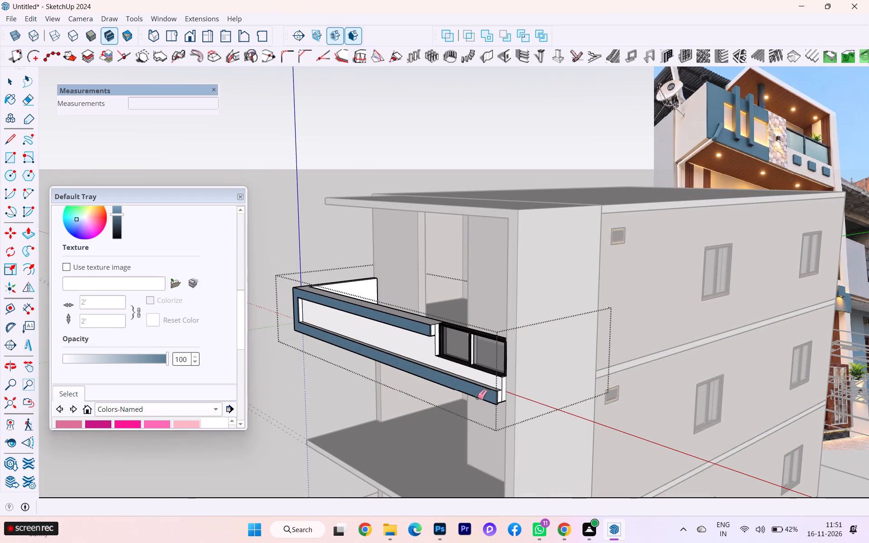
Undo the blue painting and seam clean-up on the upper balcony parapet's raised border until the whole border is unpainted.
key("ctrl+z")
key("ctrl+z")
key("ctrl+z")
key("ctrl+z")
key("ctrl+z")
key("ctrl+z")
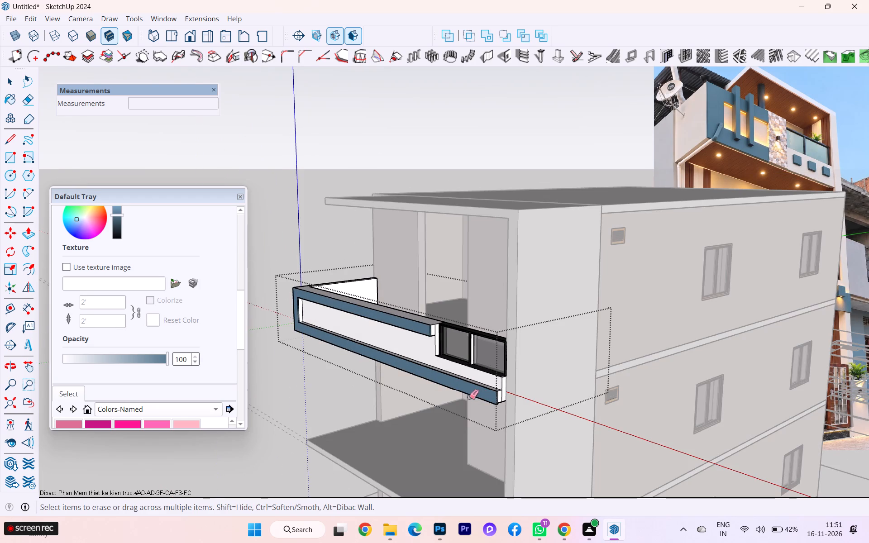
key("ctrl+z")
key("ctrl+z")
key("ctrl+z")
key("ctrl+z")
key("ctrl+z")
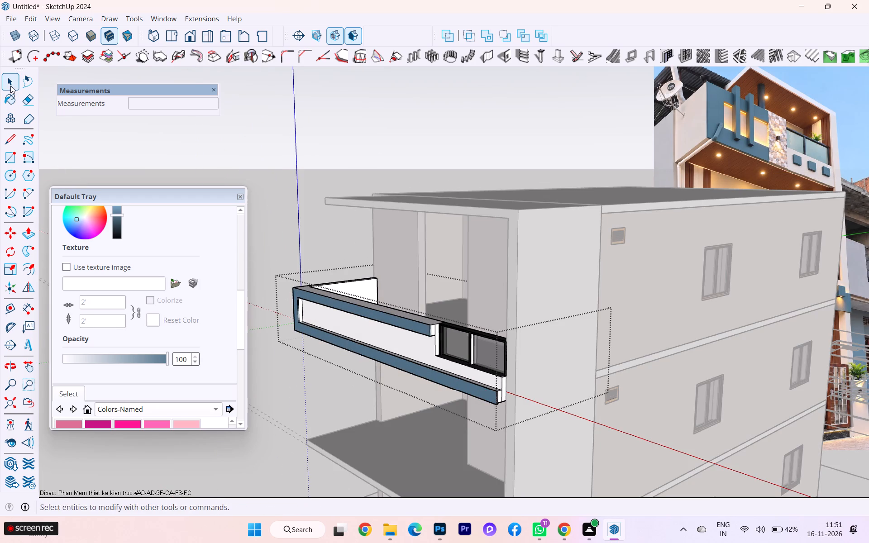
left_click(10, 86)
left_click(268, 182)
key("ctrl+z")
key("ctrl+z")
key("ctrl+z")
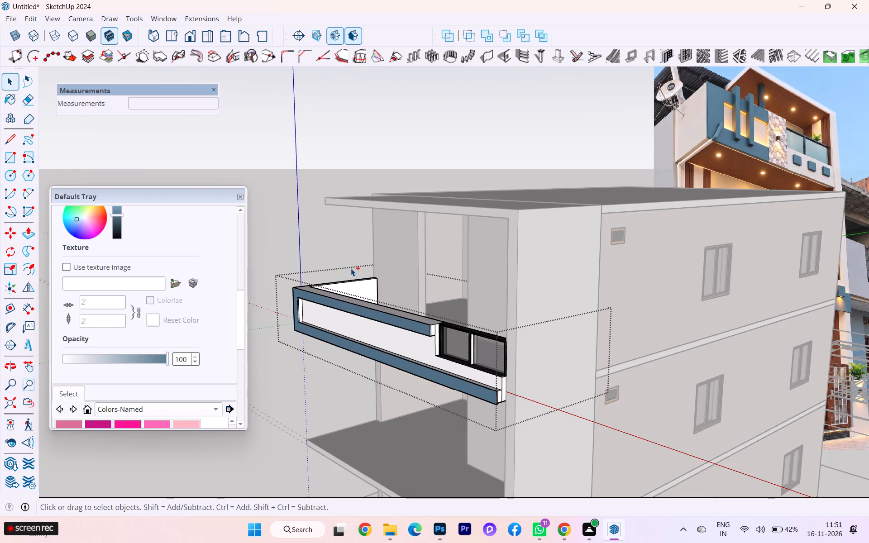
key("ctrl+z")
key("ctrl+z")
key("ctrl+z")
key("ctrl+z")
key("ctrl+z")
key("ctrl+z")
key("ctrl+z")
key("ctrl+z")
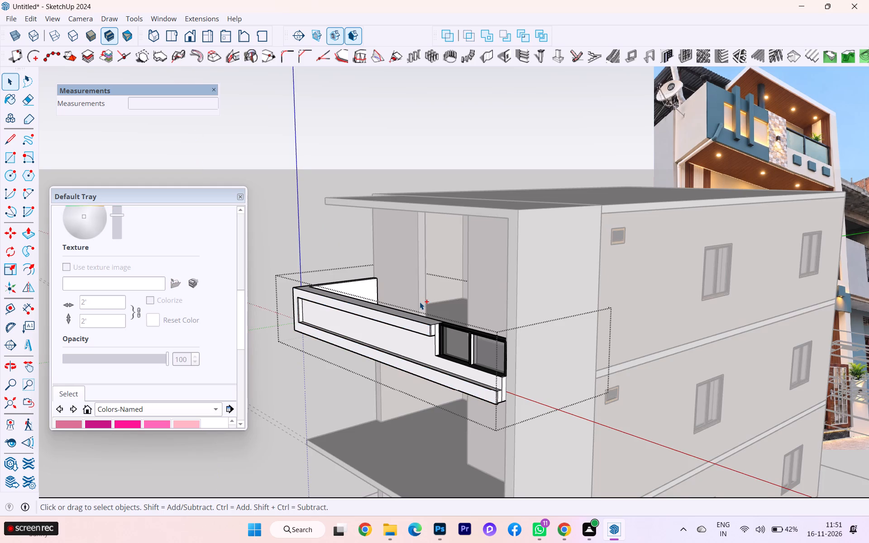
Undo the border's extrusion and its outline on the upper balcony parapet, back to a plain front face.
key("ctrl+z")
key("ctrl+z")
key("ctrl+z")
key("ctrl+z")
key("ctrl+z")
key("ctrl+z")
key("ctrl+z")
key("ctrl+z")
key("ctrl+z")
key("ctrl+z")
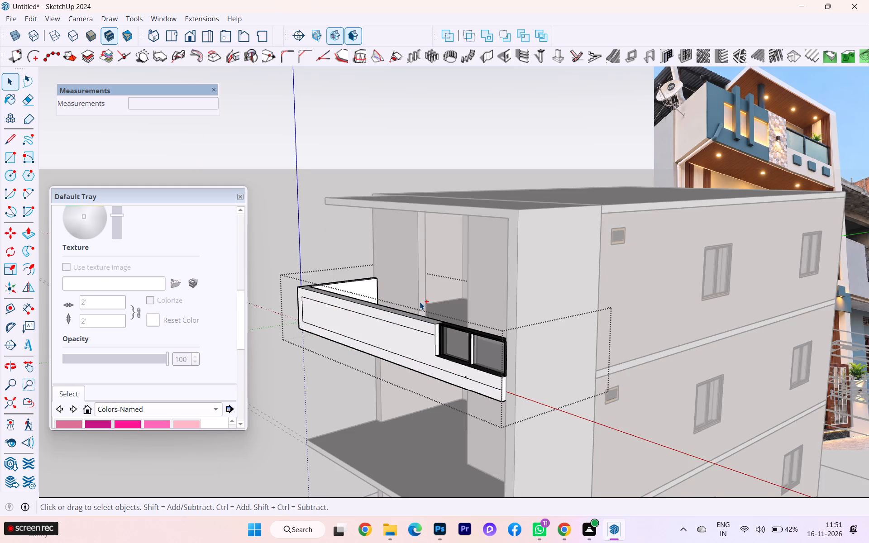
key("ctrl+z")
key("ctrl+z")
key("ctrl+z")
key("ctrl+z")
key("ctrl+z")
key("ctrl+z")
key("ctrl+z")
key("ctrl+z")
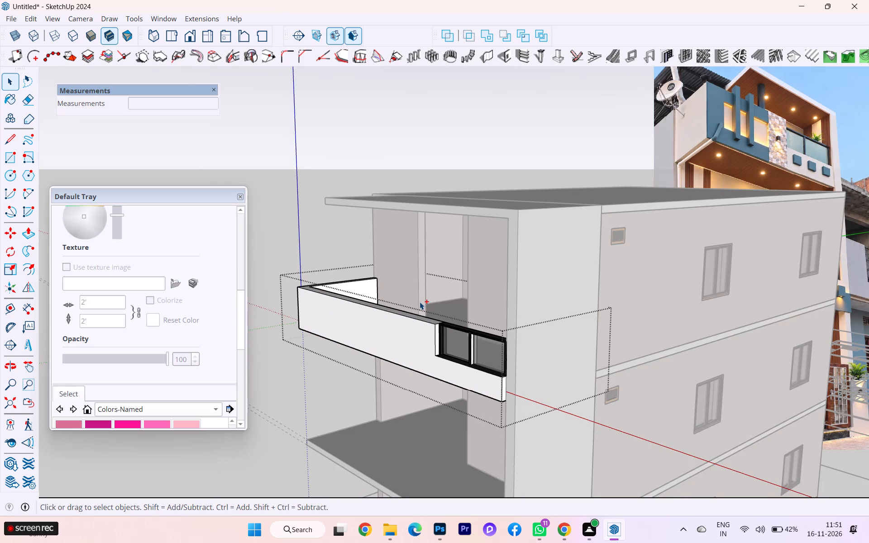
Delete the black sill faces below both glazed railing panes and the black outer frame face around them.
scroll(521, 319, "up", 4)
scroll(497, 394, "up", 6)
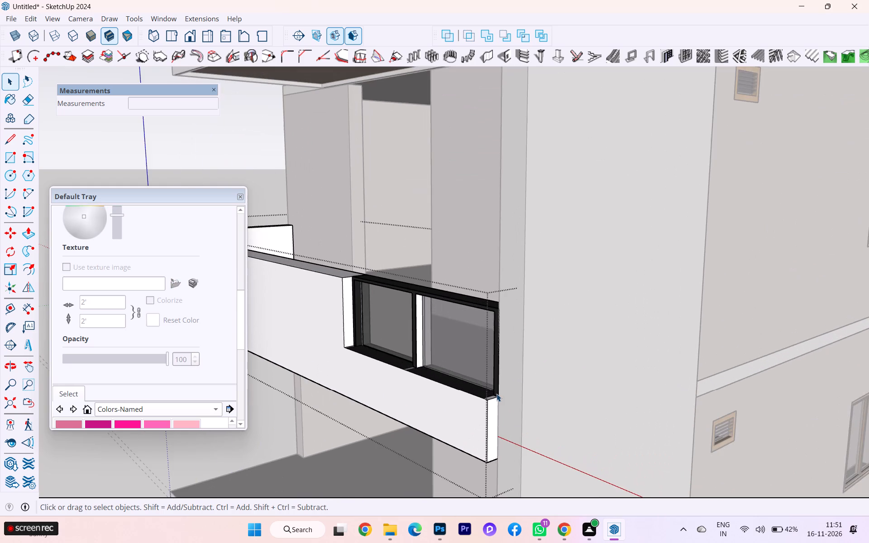
scroll(480, 405, "up", 2)
left_click(465, 411)
scroll(473, 377, "up", 6)
scroll(473, 377, "down", 1)
scroll(473, 377, "up", 7)
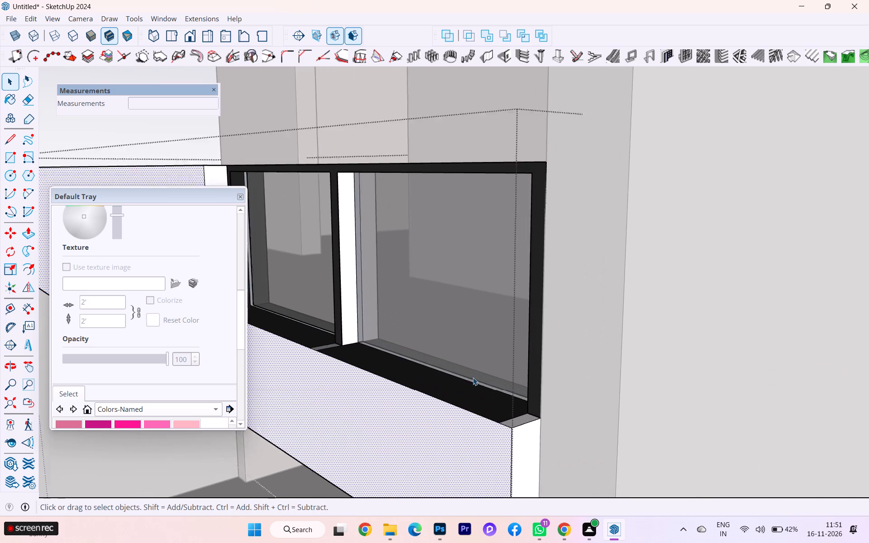
left_click(463, 396)
key("Delete")
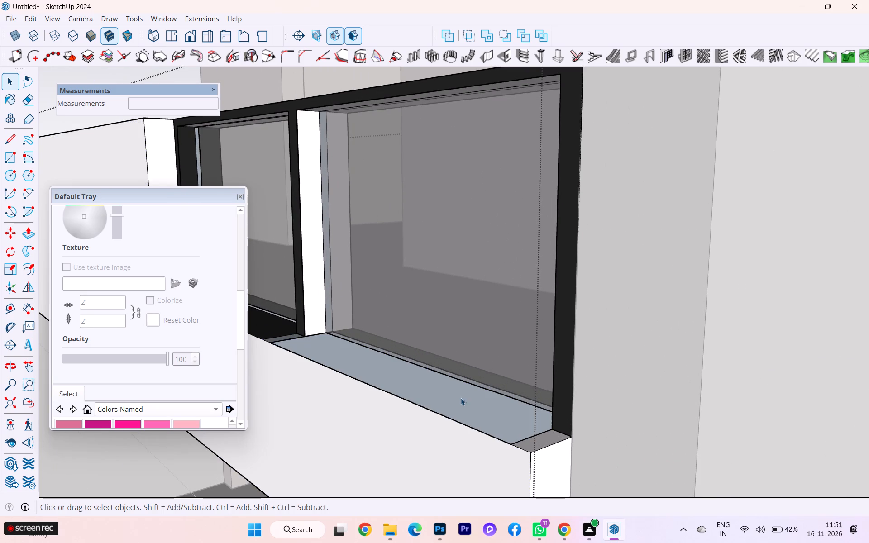
left_click(277, 322)
key("Delete")
scroll(457, 377, "down", 5)
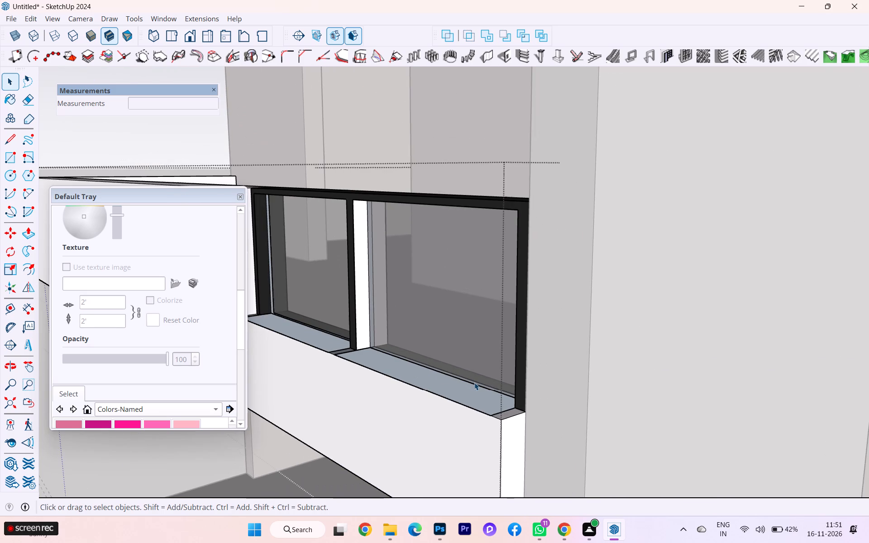
left_click(522, 298)
key("Delete")
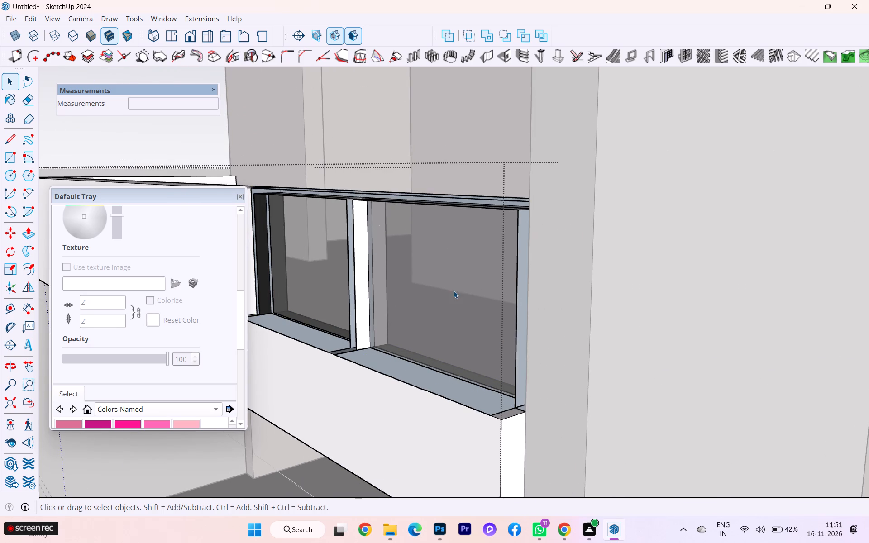
key("Delete")
Delete all connected geometry of the upper balcony parapet and glazed railing, plus the leftover long edge above the slab.
left_click(349, 275)
triple_click(358, 271)
key("Delete")
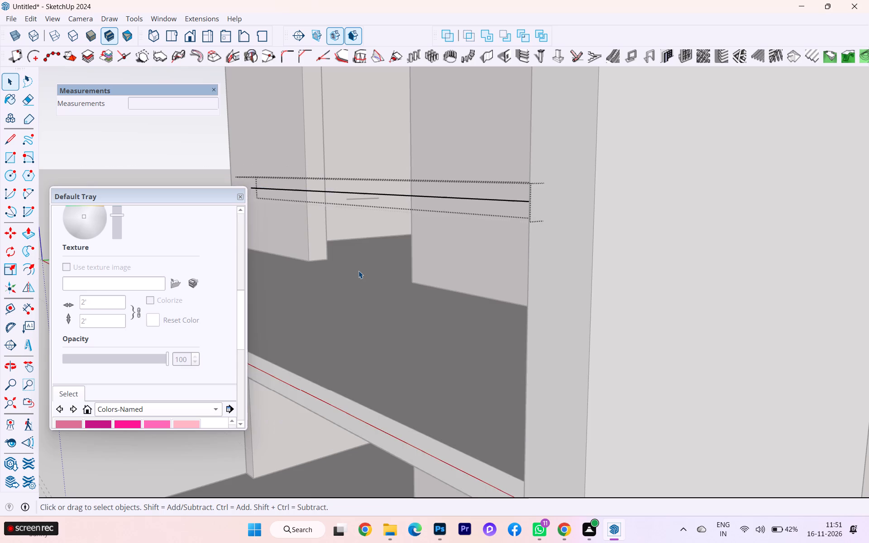
scroll(398, 282, "down", 3)
scroll(408, 287, "up", 1)
scroll(409, 288, "down", 8)
left_click(415, 253)
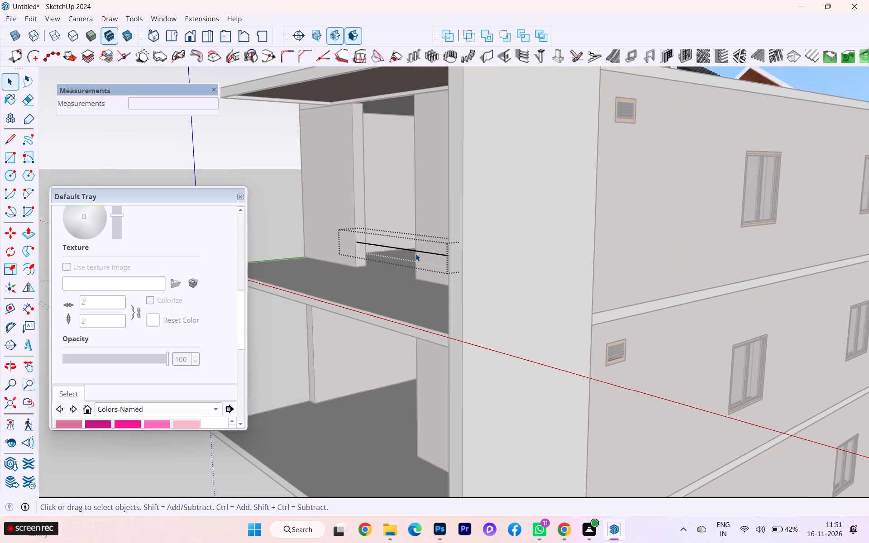
key("Delete")
Leave the parapet group and delete the small stray line floating above the upper balcony slab.
scroll(435, 267, "down", 9)
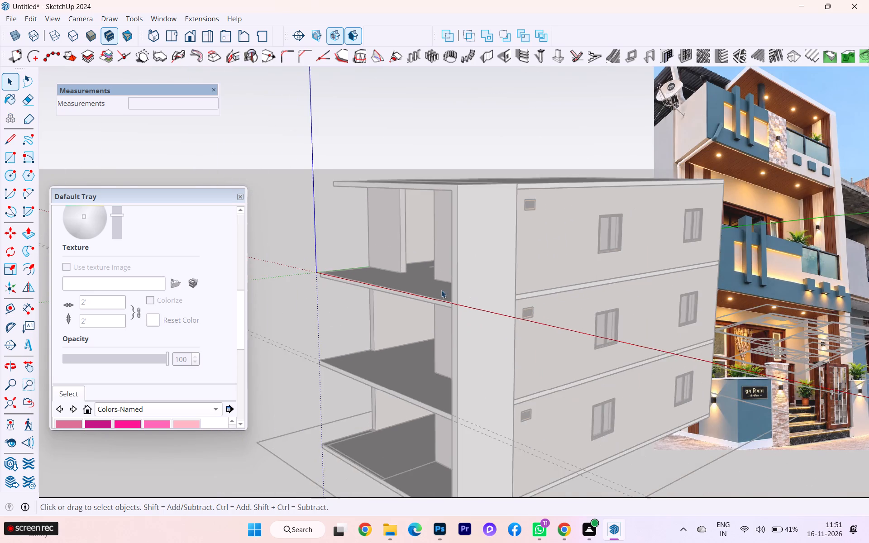
middle_click_drag(409, 289, 538, 300)
left_click(339, 303)
scroll(359, 277, "down", 1)
middle_click_drag(366, 287, 379, 310)
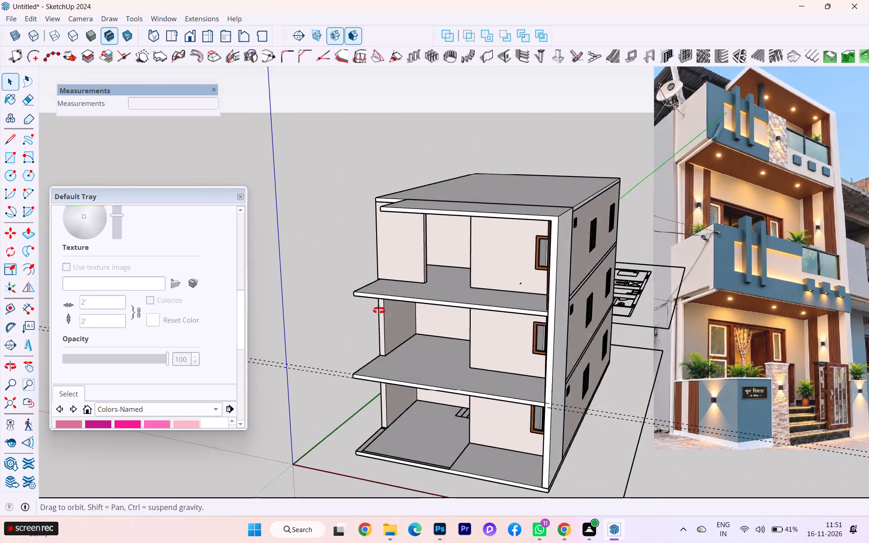
middle_click_drag(379, 310, 420, 368)
scroll(420, 330, "up", 3)
scroll(782, 312, "up", 2)
scroll(583, 344, "down", 1)
scroll(549, 350, "up", 1)
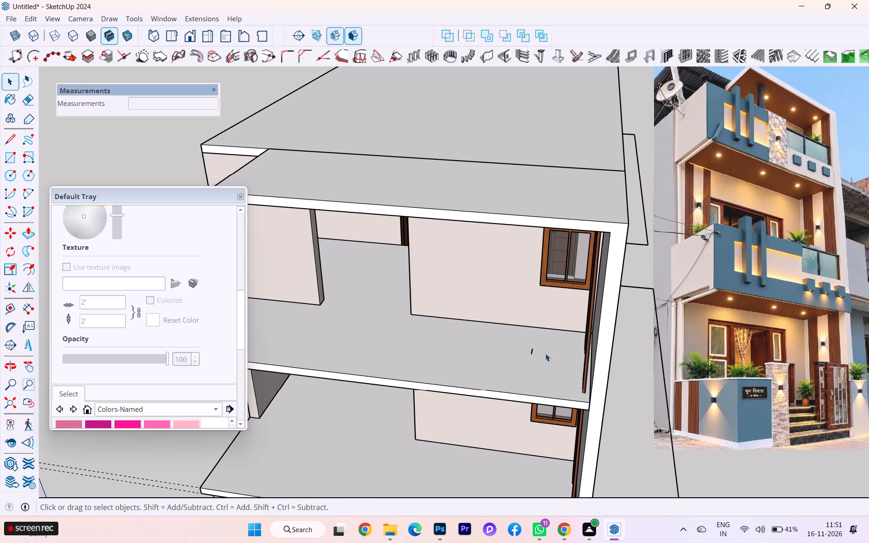
left_click(532, 349)
key("Delete")
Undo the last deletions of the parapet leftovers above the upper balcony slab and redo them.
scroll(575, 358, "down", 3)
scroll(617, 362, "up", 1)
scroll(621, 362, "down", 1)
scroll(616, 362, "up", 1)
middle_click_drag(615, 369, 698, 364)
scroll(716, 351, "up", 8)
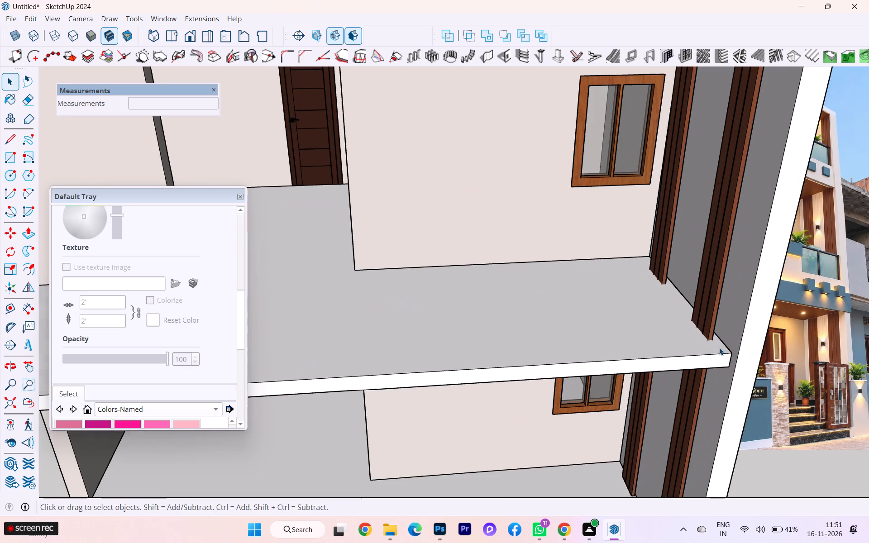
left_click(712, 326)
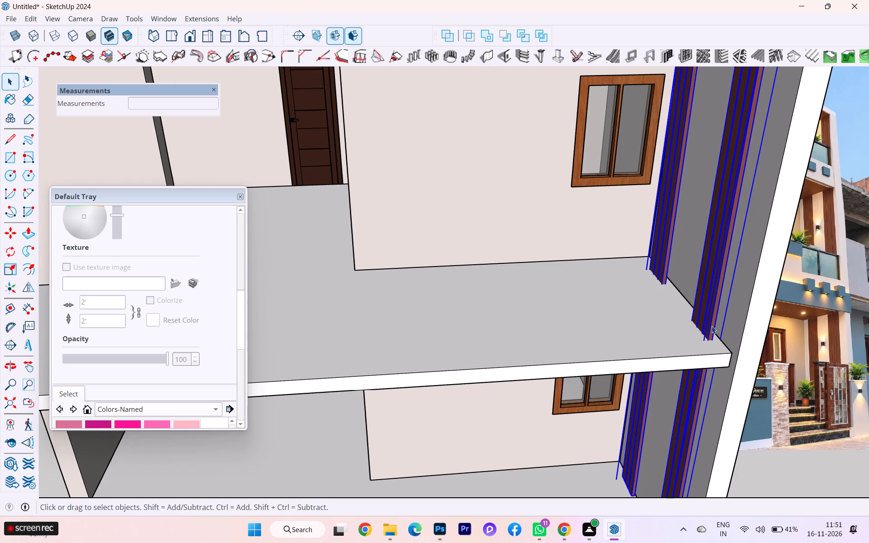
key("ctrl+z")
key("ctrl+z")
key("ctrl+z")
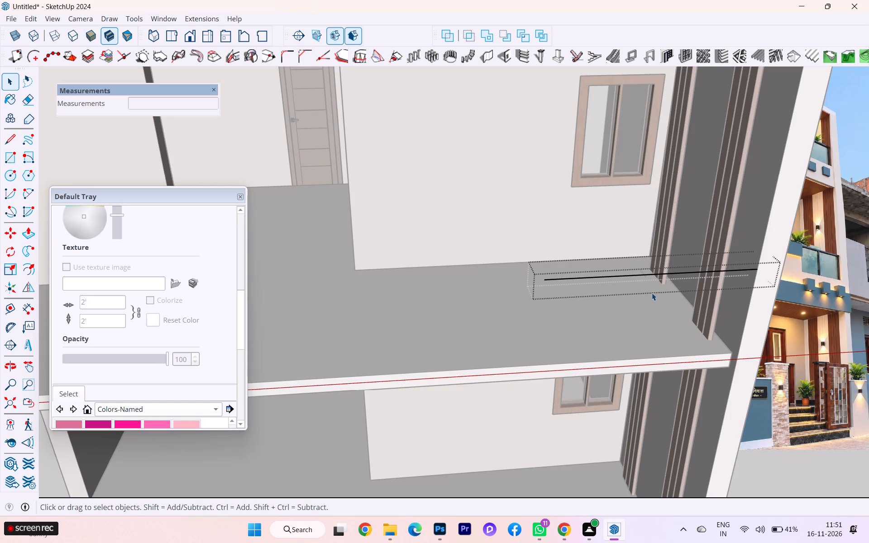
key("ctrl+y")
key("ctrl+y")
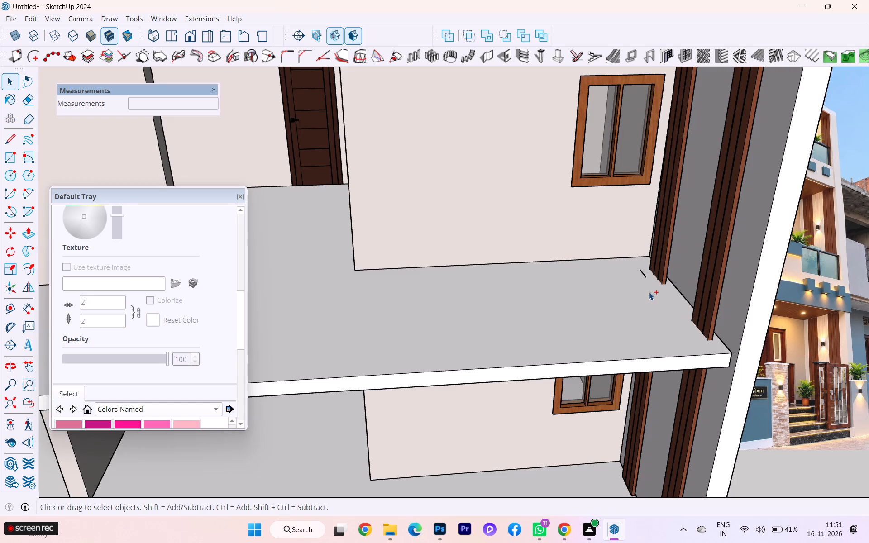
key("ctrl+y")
Examine the cleared upper balcony slab, from the wood-strip wall across to its junction with the opposite side wall.
scroll(691, 296, "down", 3)
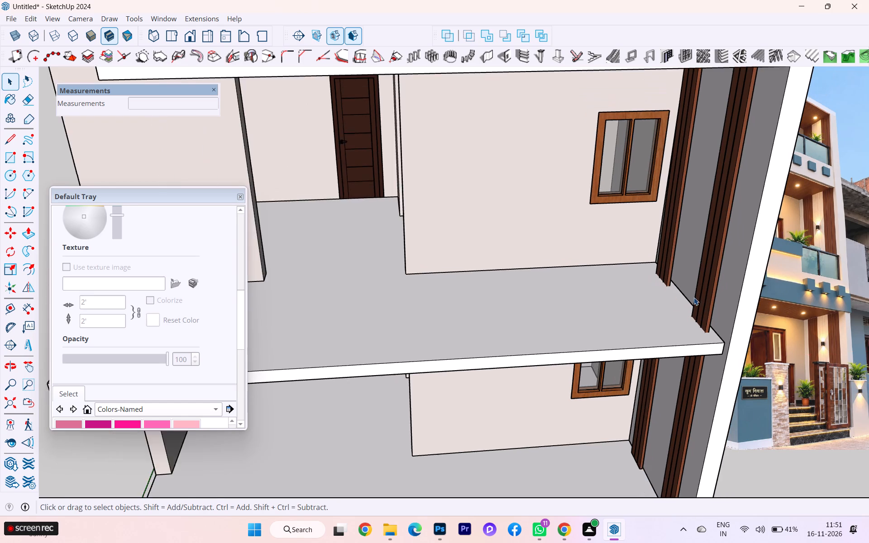
scroll(694, 297, "down", 6)
middle_click_drag(603, 309, 634, 304)
scroll(296, 269, "up", 1)
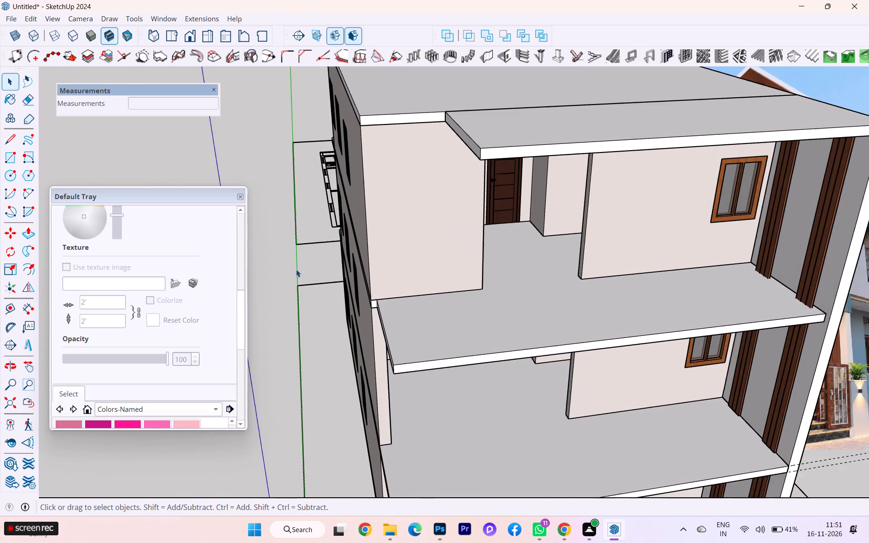
scroll(401, 317, "up", 2)
scroll(382, 305, "down", 1)
middle_click_drag(387, 305, 508, 305)
scroll(552, 303, "up", 2)
scroll(554, 303, "down", 1)
scroll(554, 303, "up", 1)
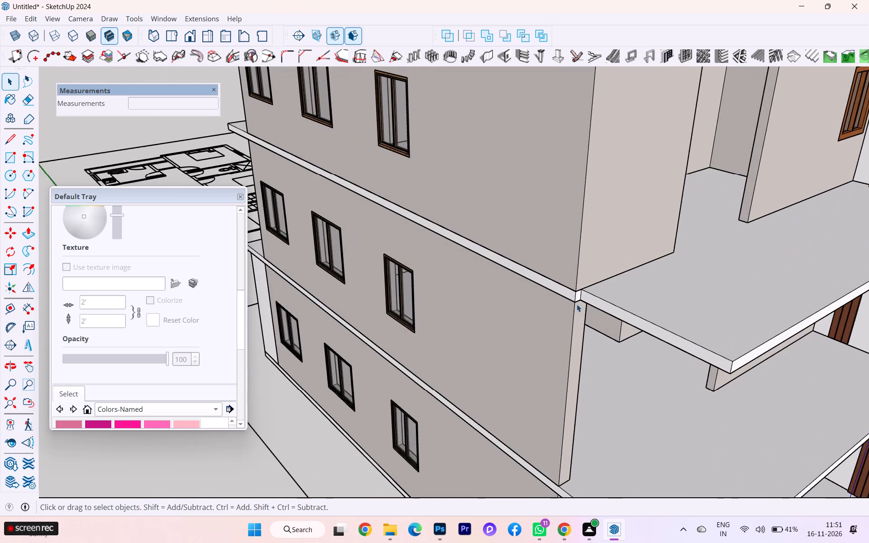
Examine the upper balcony slab's junction with the side wall and the whole front beside the reference photo.
scroll(598, 303, "up", 2)
scroll(609, 302, "down", 1)
middle_click_drag(609, 302, 445, 322)
scroll(547, 300, "up", 1)
scroll(551, 300, "down", 4)
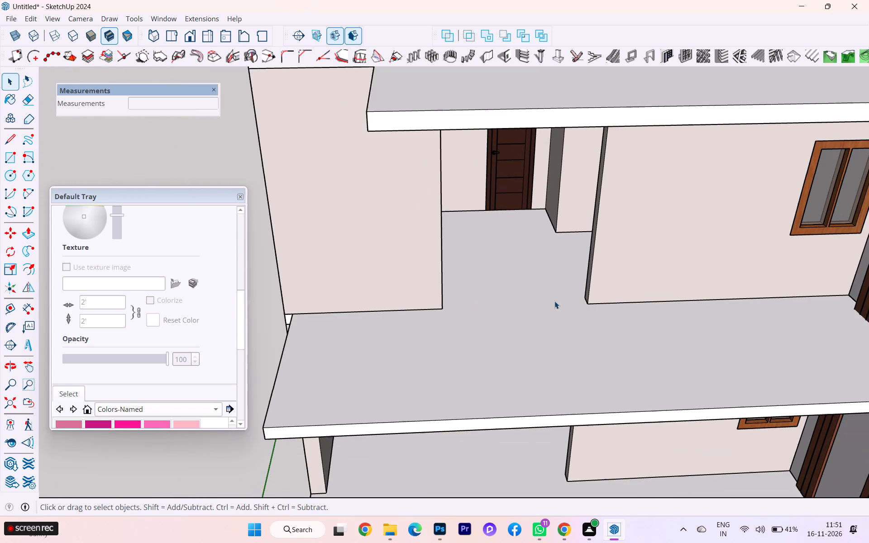
scroll(552, 307, "down", 2)
scroll(551, 307, "up", 1)
scroll(551, 307, "down", 2)
scroll(522, 317, "up", 1)
scroll(518, 317, "down", 1)
scroll(363, 329, "down", 1)
scroll(363, 329, "up", 1)
scroll(363, 329, "down", 4)
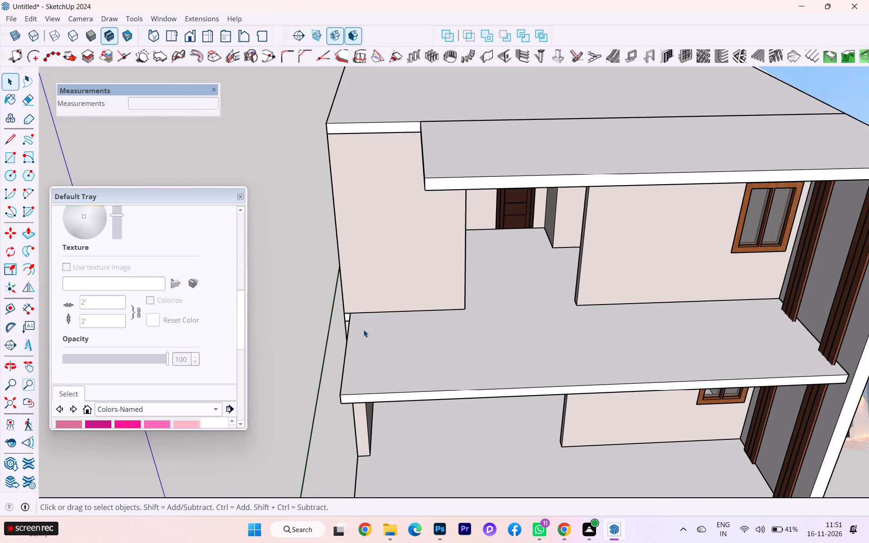
scroll(363, 329, "down", 5)
scroll(363, 335, "up", 1)
scroll(353, 334, "down", 5)
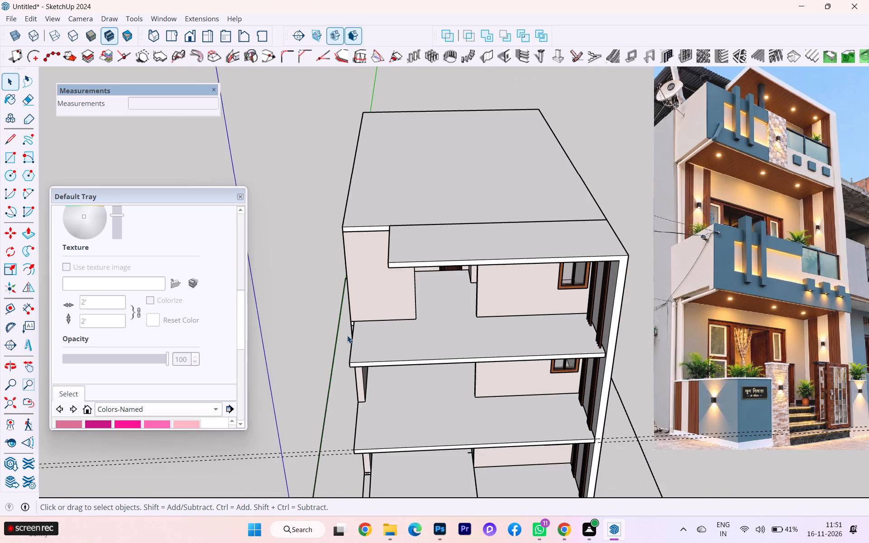
scroll(344, 331, "down", 1)
Pull the upper balcony slab's side face out 4" flush with the house's side wall, and leave the slab group.
middle_click_drag(351, 334, 477, 353)
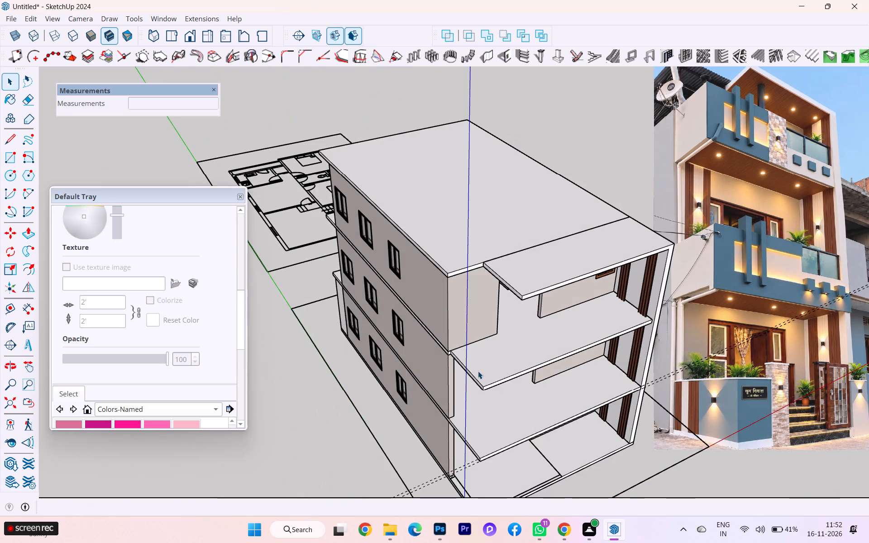
scroll(476, 377, "up", 6)
scroll(468, 400, "down", 4)
scroll(468, 400, "up", 2)
scroll(455, 364, "down", 1)
scroll(455, 364, "up", 8)
scroll(455, 354, "down", 7)
scroll(455, 354, "up", 2)
scroll(454, 354, "down", 1)
scroll(450, 354, "up", 2)
left_click(449, 341)
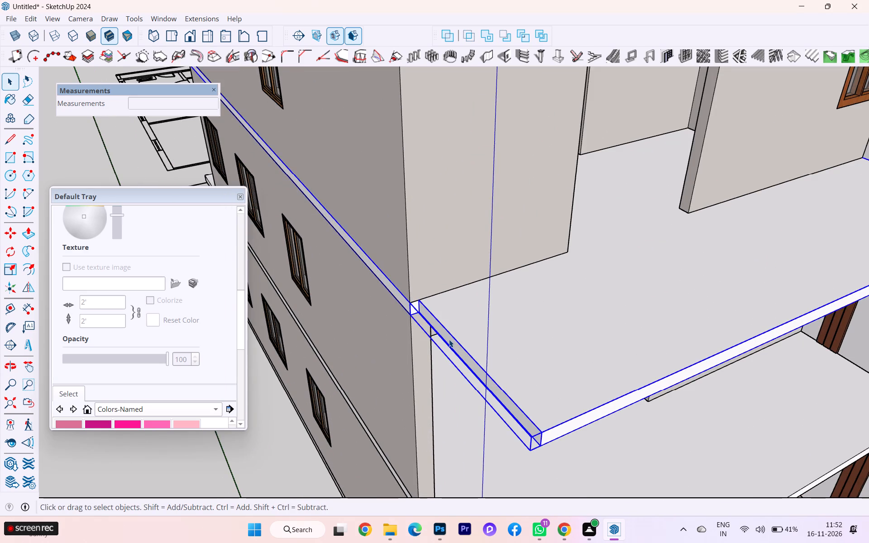
double_click(448, 339)
left_click(443, 333)
key("p")
left_click(436, 327)
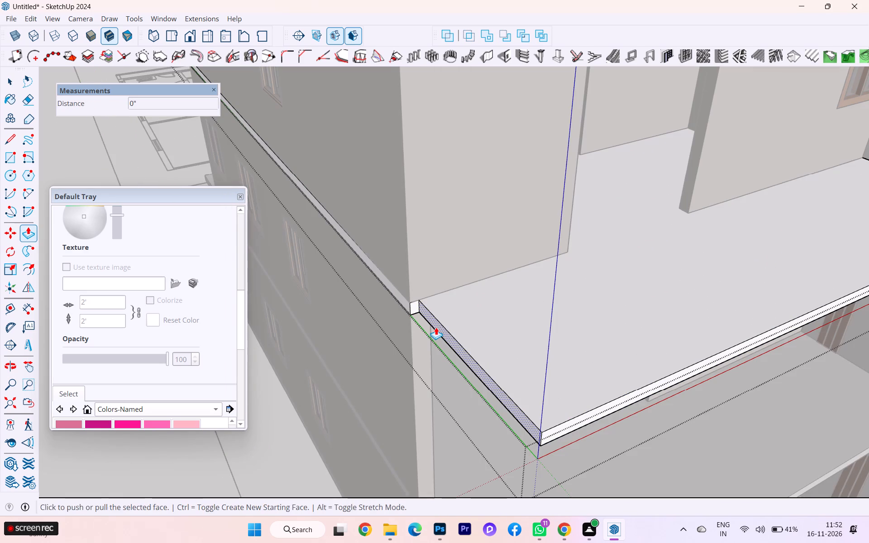
left_click(407, 291)
scroll(427, 316, "down", 2)
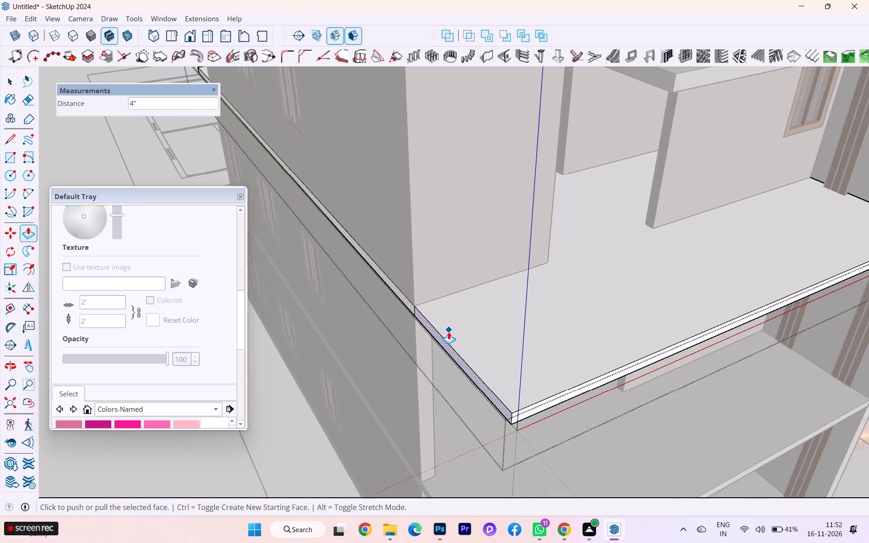
middle_click_drag(448, 331, 350, 334)
scroll(645, 323, "down", 5)
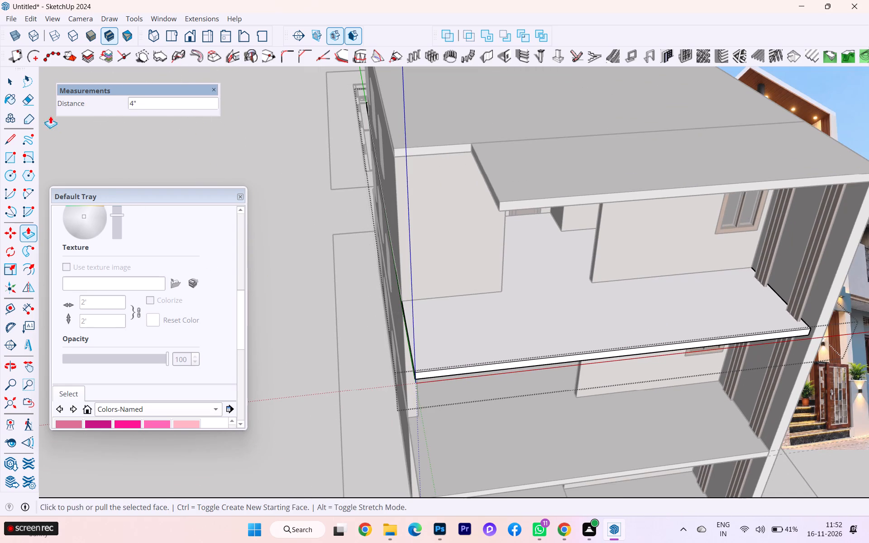
left_click(14, 80)
left_click(263, 182)
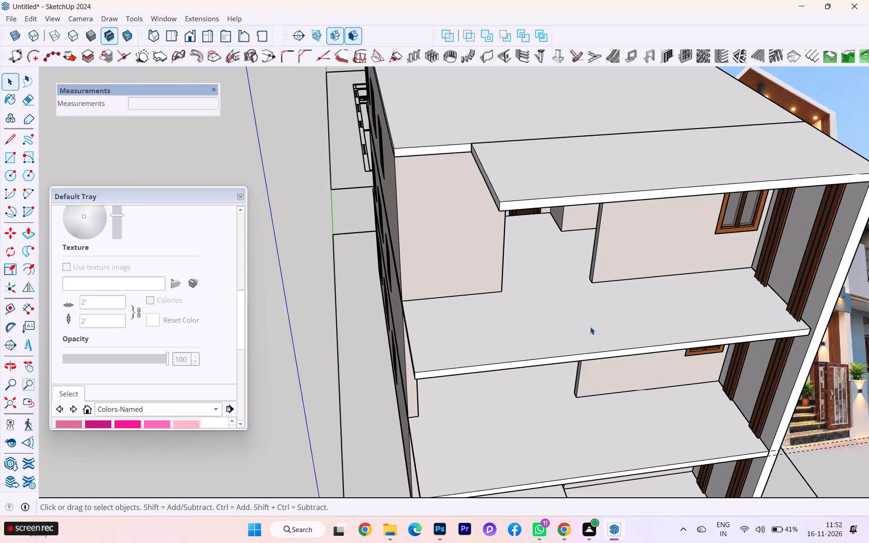
Draw a 6" wide rectangle on the upper balcony slab, starting at the side wall's outer front corner.
scroll(500, 326, "down", 1)
scroll(454, 322, "up", 2)
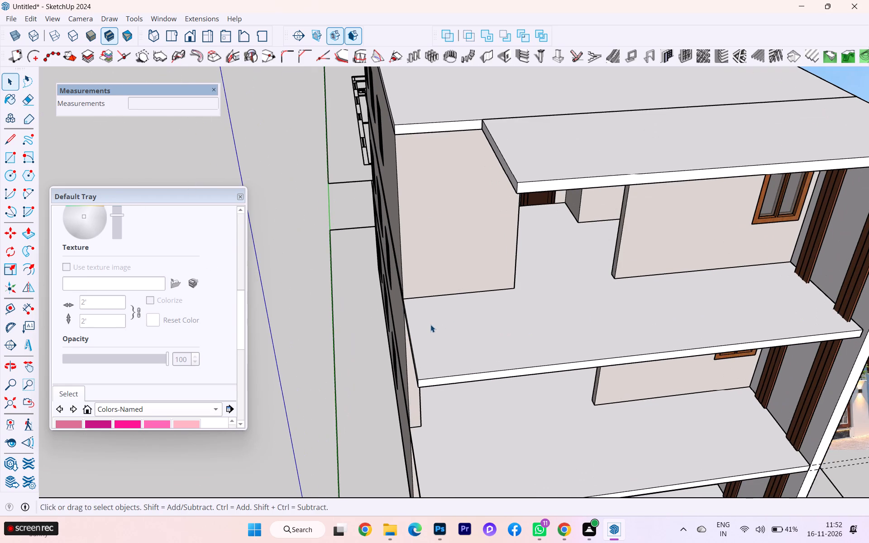
key("r")
scroll(386, 315, "up", 6)
left_click(417, 281)
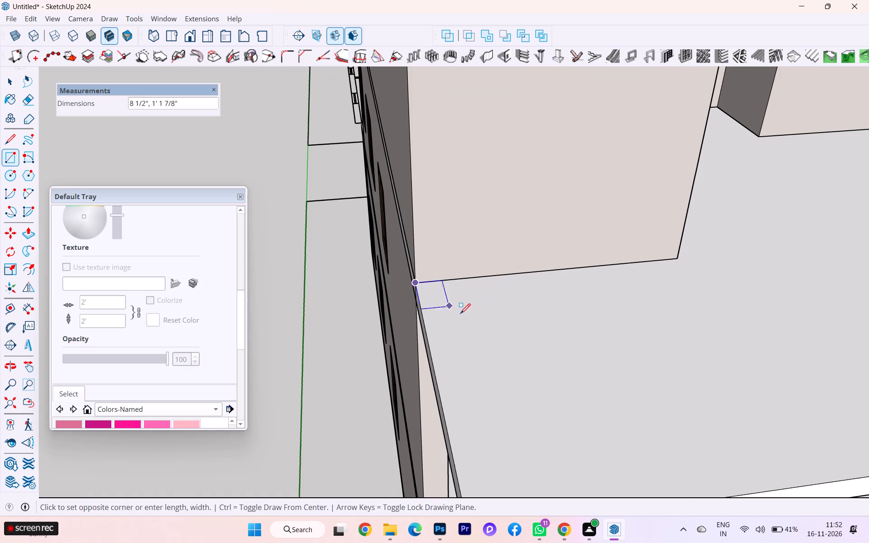
scroll(436, 310, "down", 2)
scroll(436, 310, "up", 1)
scroll(435, 310, "down", 1)
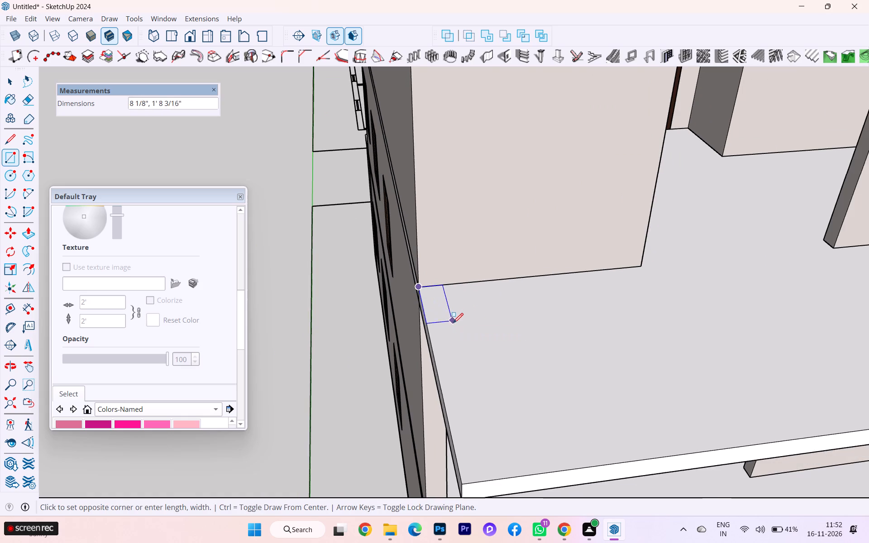
key("6")
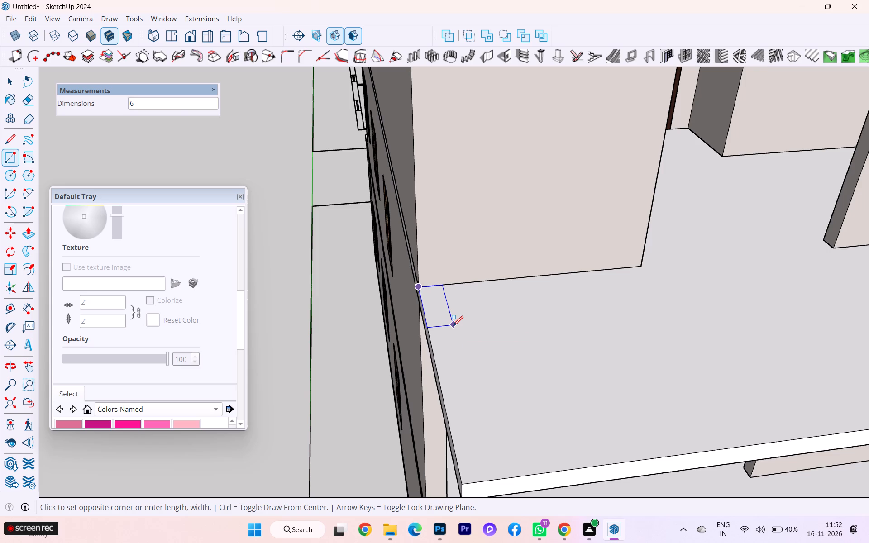
key("shift+quotedbl")
key("Return")
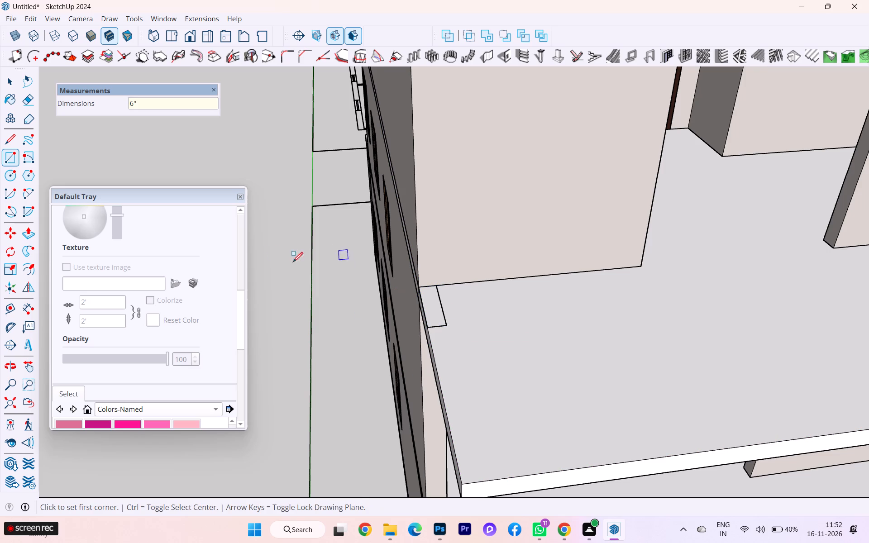
Move the rectangle's front edge about 5' 1" forward to the slab's front corner.
left_click(9, 78)
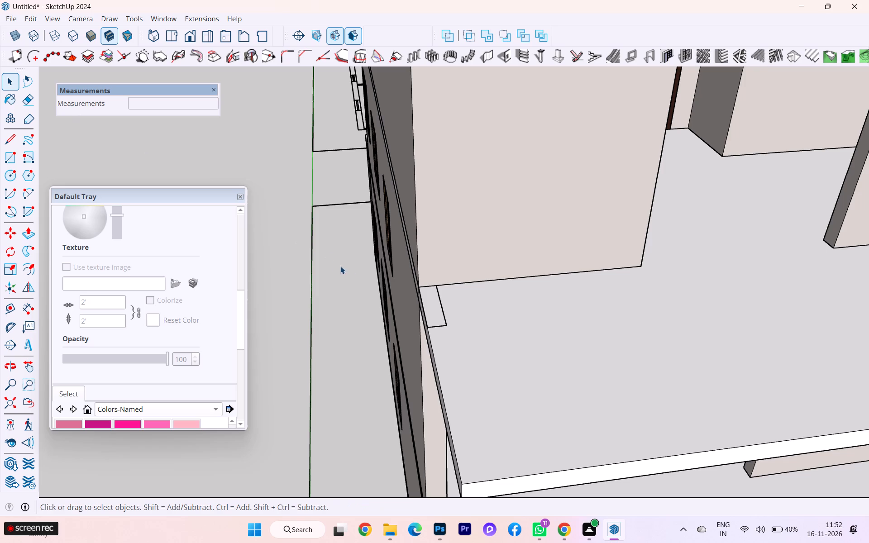
left_click(439, 326)
key("m")
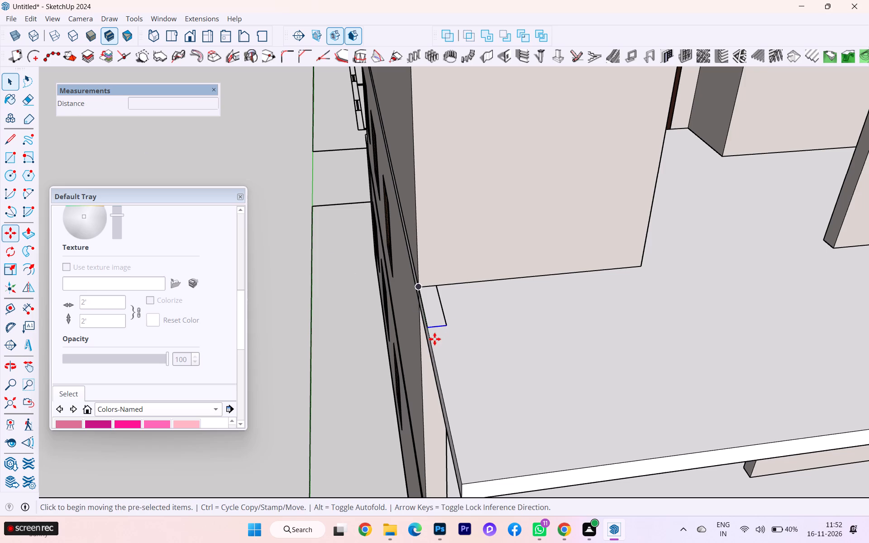
left_click(430, 327)
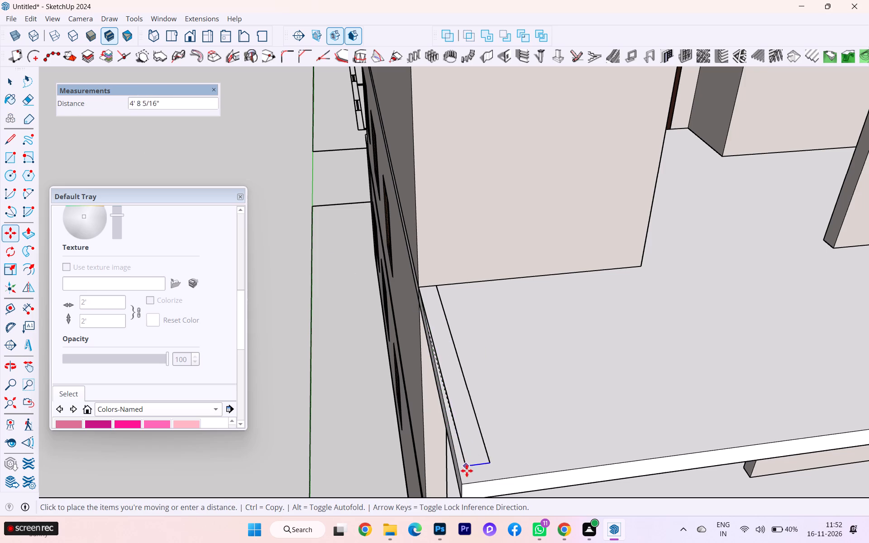
left_click(465, 486)
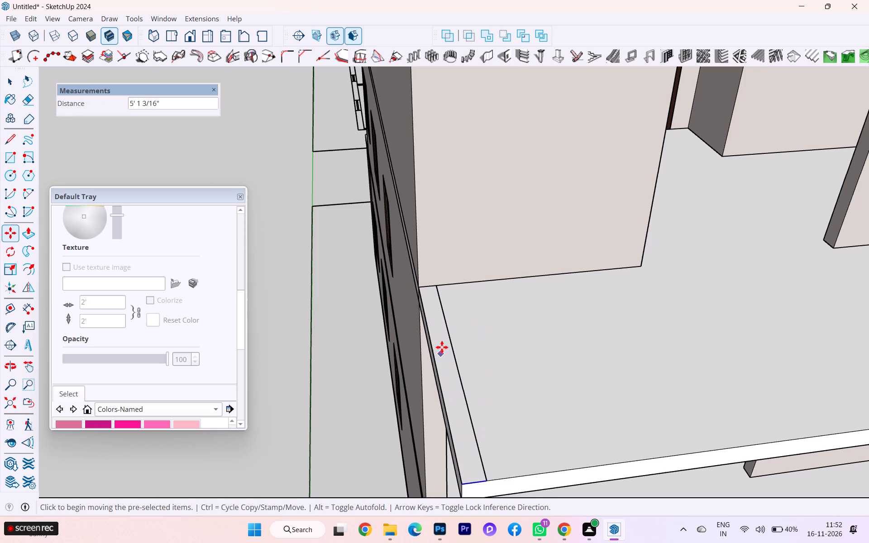
Make the 6" wide strip along the slab's side edge, with its edges, into a group.
left_click(8, 86)
left_click(460, 375)
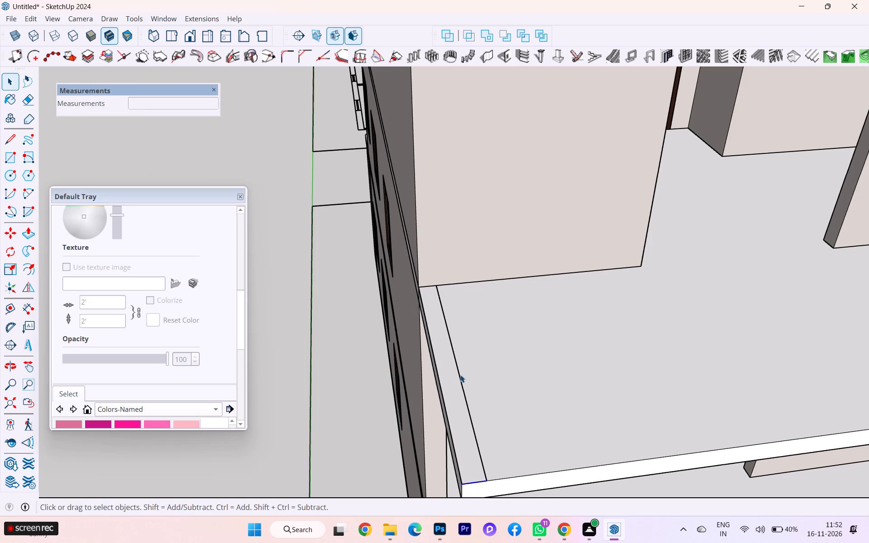
double_click(458, 386)
right_click(458, 386)
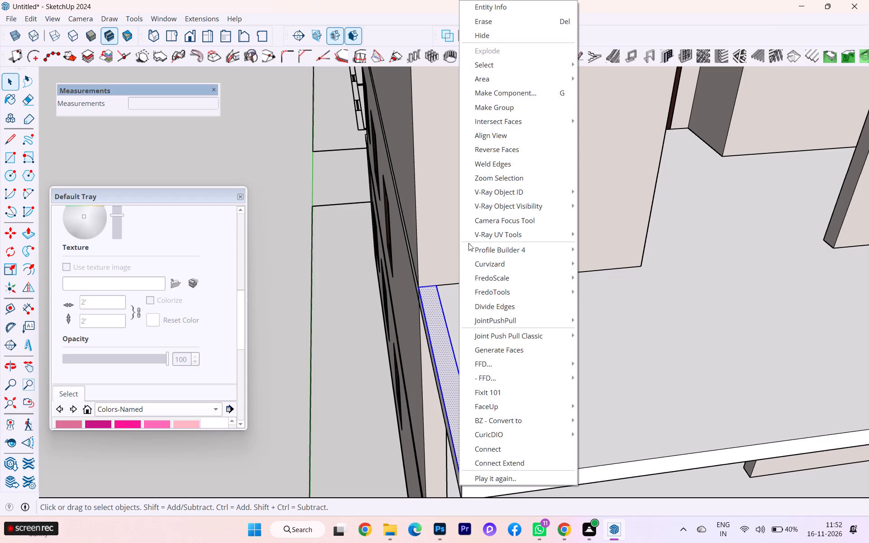
left_click(519, 107)
Extrude the grouped side strip up 4' to form the balcony's side parapet wall.
double_click(451, 392)
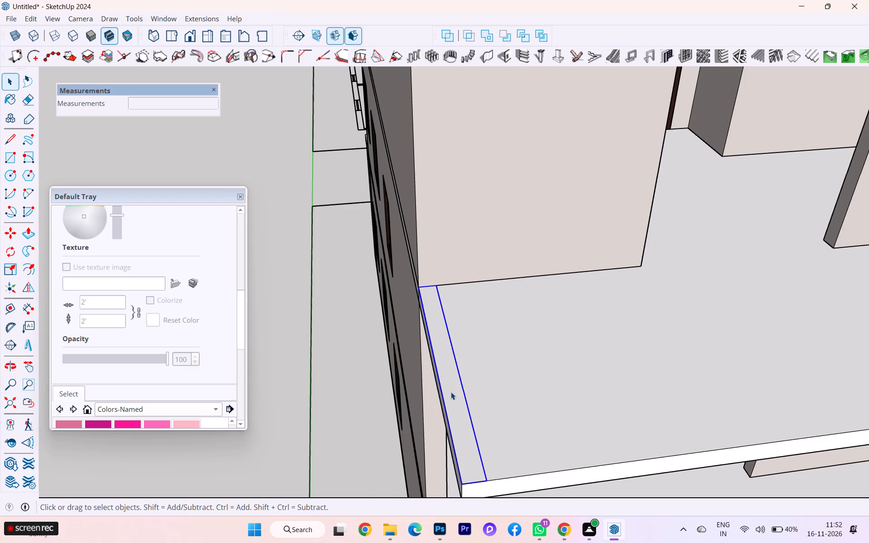
key("p")
left_click(451, 392)
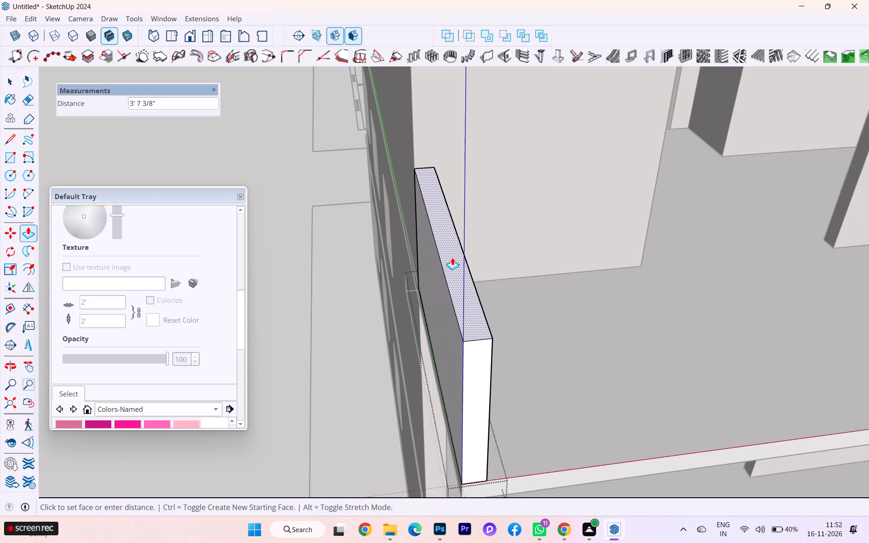
key("4")
key("apostrophe")
key("Return")
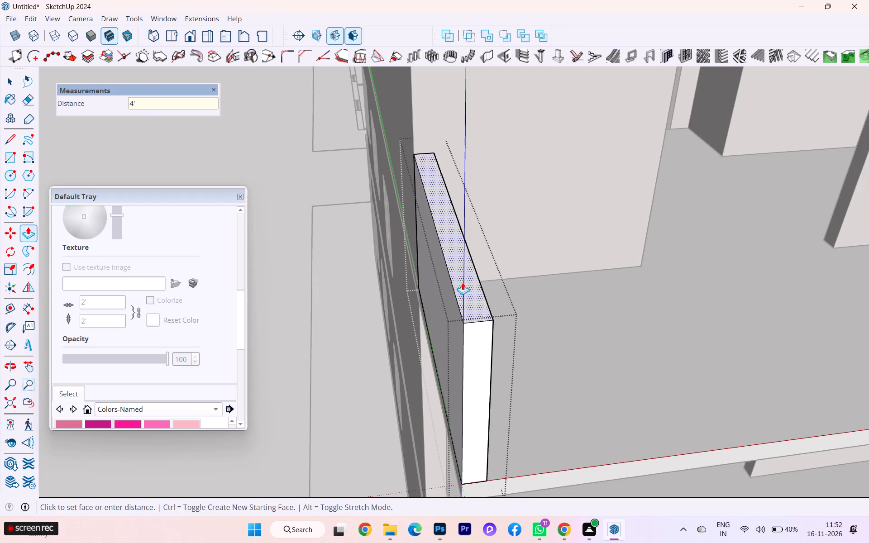
scroll(531, 360, "down", 1)
middle_click_drag(532, 364, 274, 327)
scroll(477, 306, "down", 3)
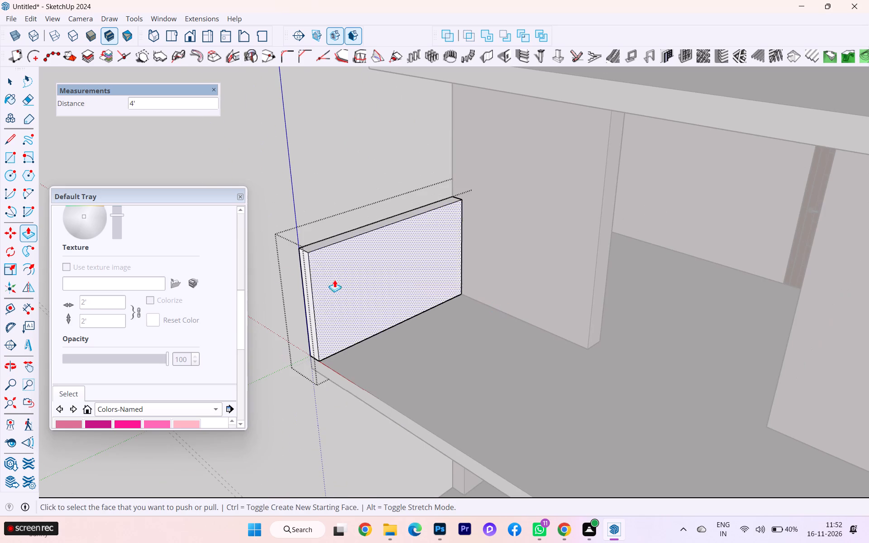
Copy the front vertical edge of the side parapet's inner face 6" back toward the house.
left_click(11, 83)
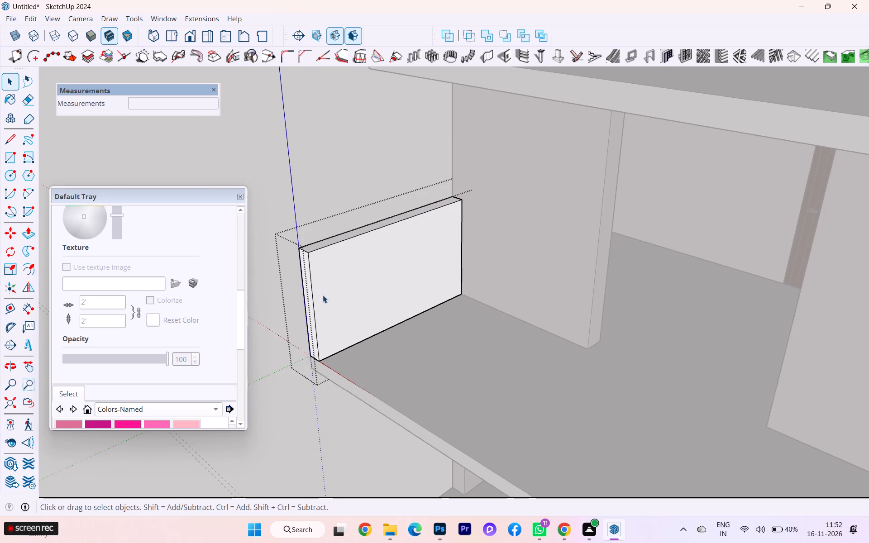
left_click(313, 309)
key("m")
key("Return")
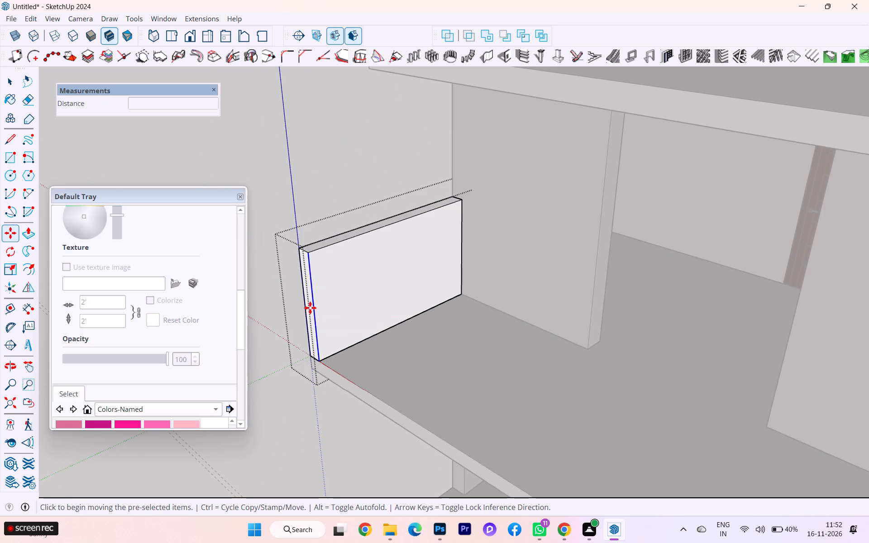
left_click(310, 308)
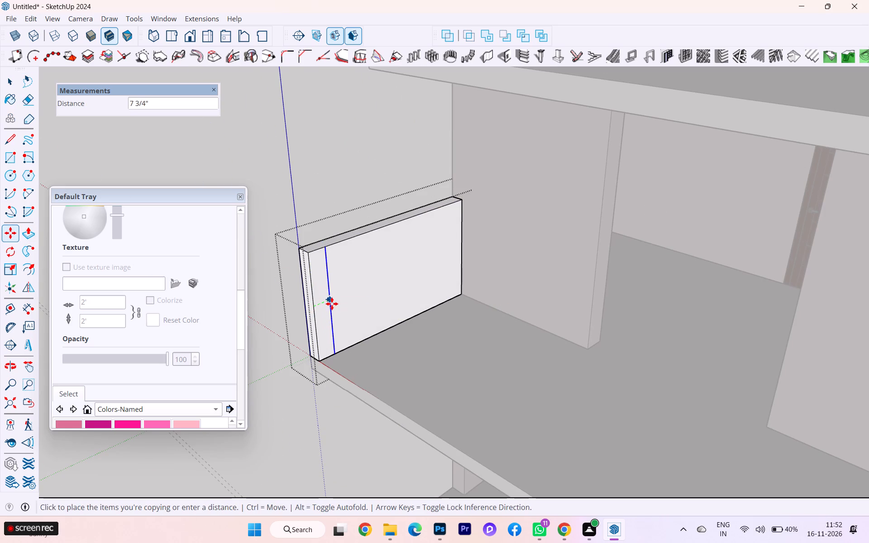
key("6")
key("Return")
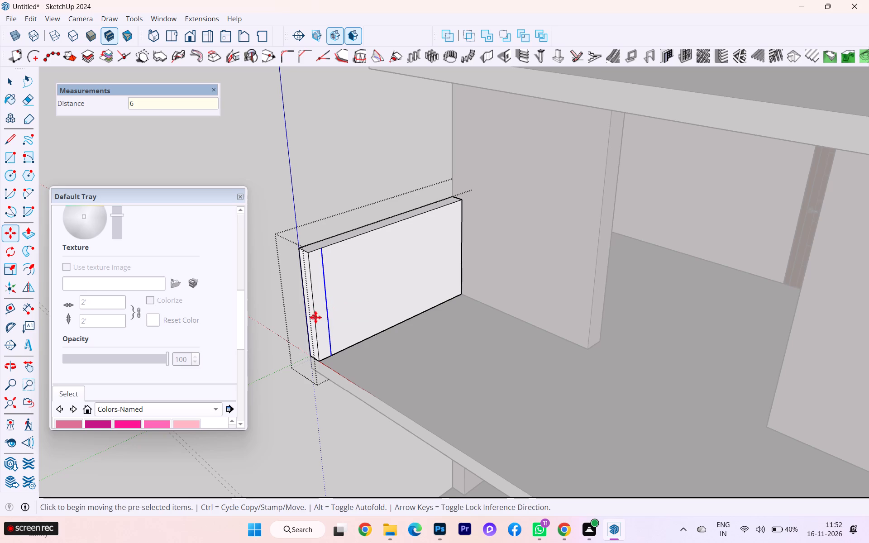
Push/Pull the 6" wide inner face about 16' 7" along the slab's front edge as the front parapet, and leave the group.
key("p")
left_click(315, 280)
scroll(397, 298, "down", 6)
scroll(393, 295, "up", 3)
scroll(392, 295, "down", 1)
scroll(386, 281, "up", 1)
scroll(385, 280, "down", 5)
scroll(393, 300, "up", 2)
scroll(393, 302, "down", 5)
scroll(393, 305, "up", 1)
scroll(393, 305, "down", 1)
middle_click_drag(439, 326, 615, 341)
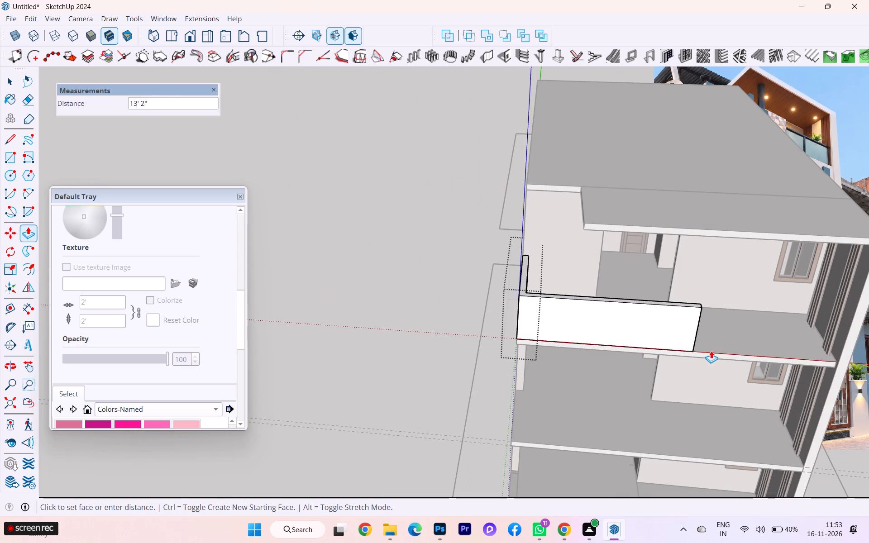
left_click(745, 346)
scroll(308, 302, "down", 2)
middle_click_drag(253, 305, 315, 305)
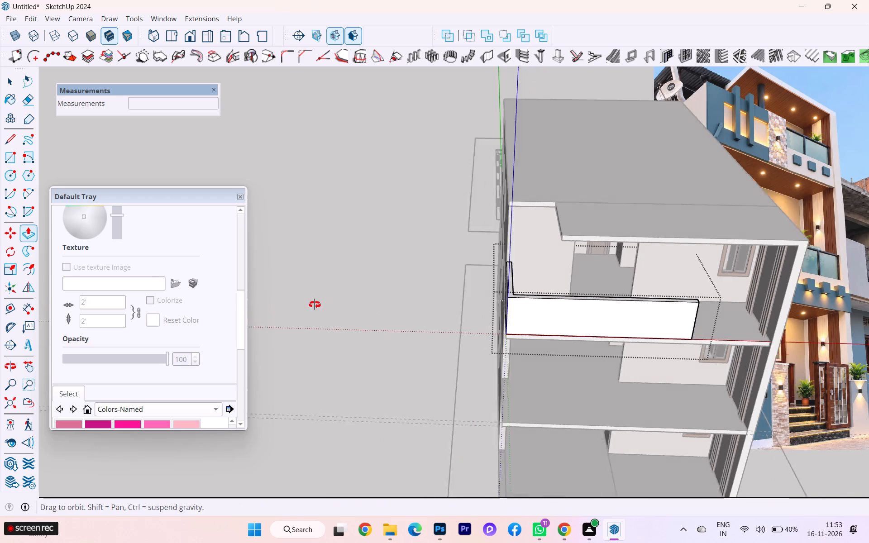
middle_click_drag(315, 305, 322, 290)
scroll(279, 290, "down", 1)
scroll(279, 290, "up", 2)
scroll(278, 290, "down", 1)
scroll(276, 291, "up", 1)
scroll(264, 295, "down", 7)
scroll(547, 288, "up", 4)
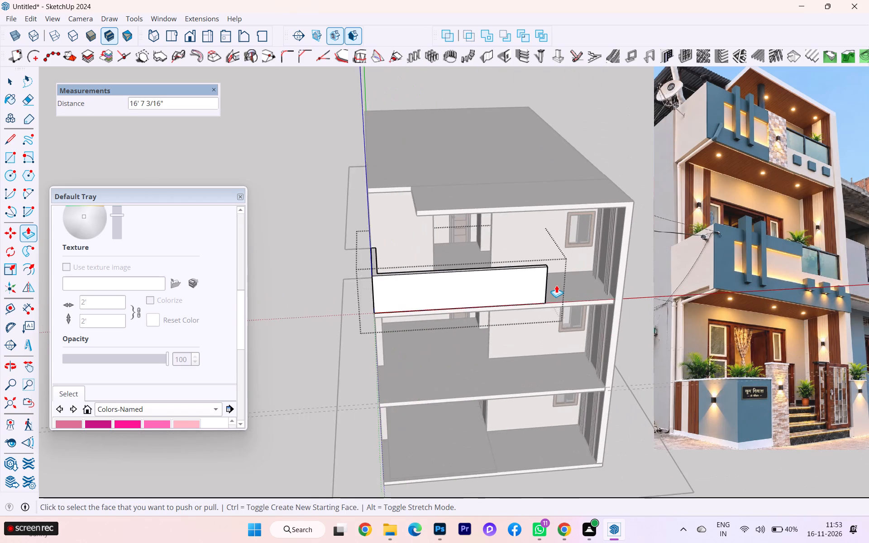
scroll(556, 285, "up", 1)
left_click(17, 79)
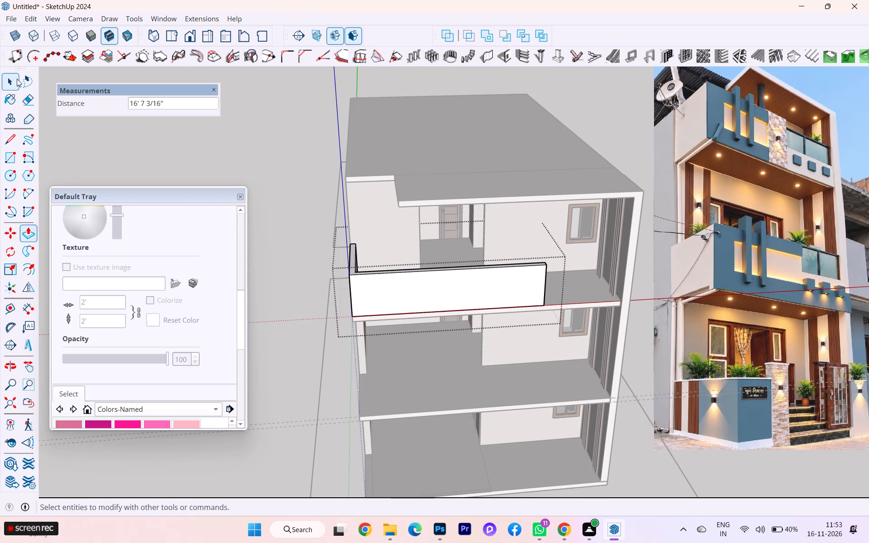
left_click(252, 156)
Push/Pull the free end of the front parapet outward about 3 3/4" along the slab, and leave the group.
scroll(450, 289, "up", 3)
scroll(626, 279, "up", 1)
scroll(626, 279, "down", 1)
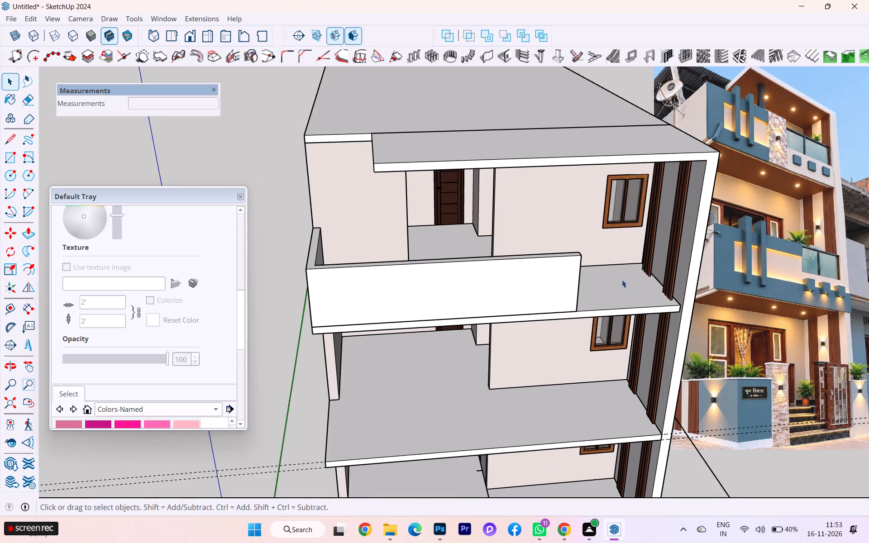
middle_click_drag(621, 280, 471, 280)
scroll(369, 264, "up", 3)
double_click(337, 275)
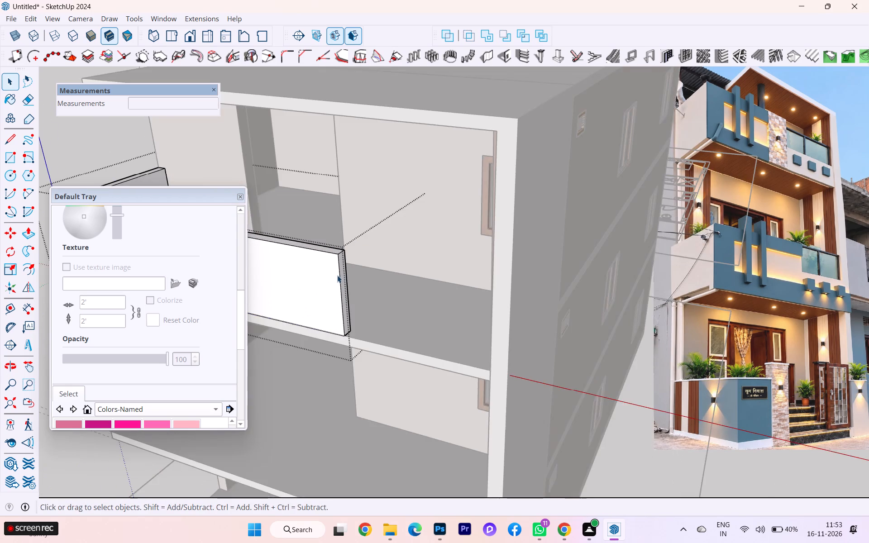
scroll(343, 272, "up", 4)
key("p")
left_click(343, 272)
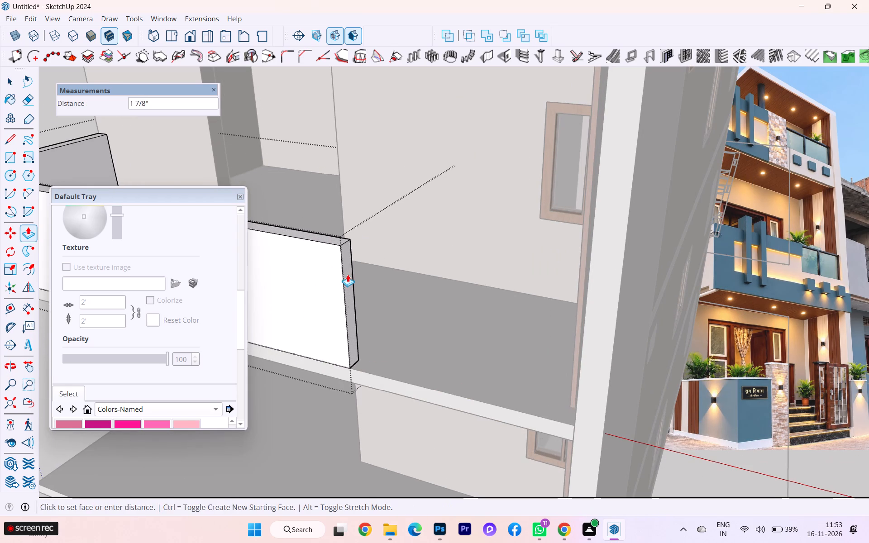
left_click(352, 276)
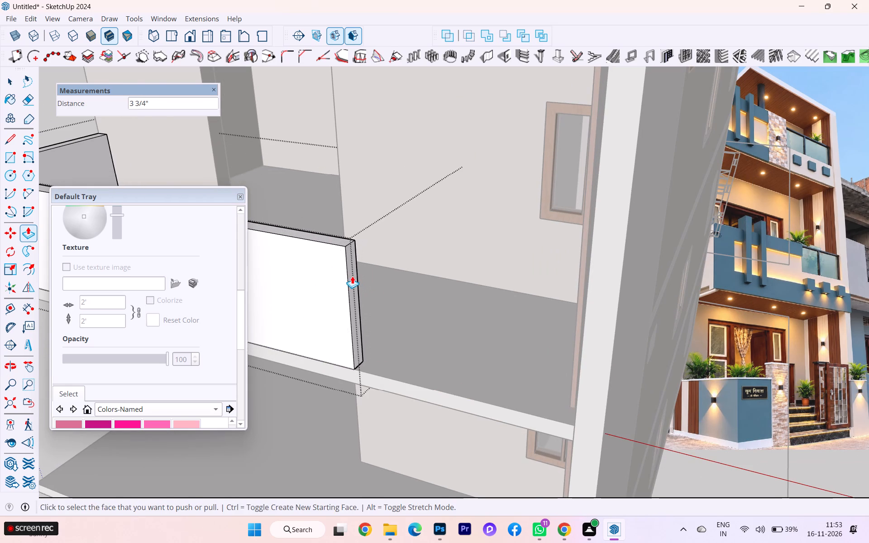
scroll(440, 250, "down", 4)
middle_click_drag(452, 247, 559, 233)
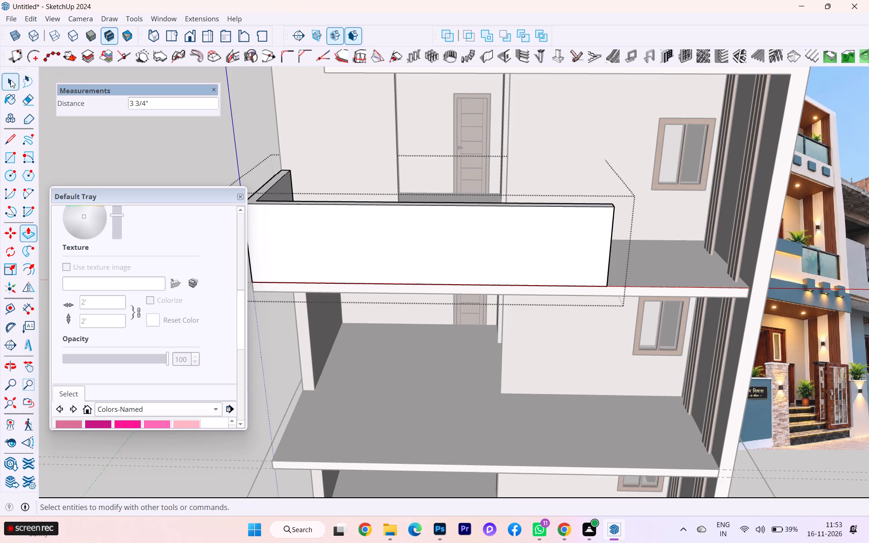
left_click(10, 79)
left_click(125, 136)
scroll(447, 226, "down", 2)
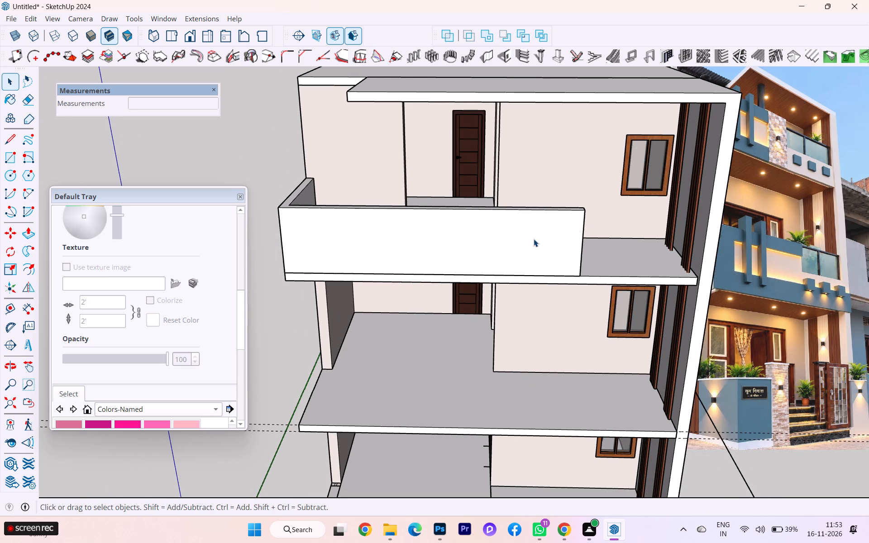
Look through the MajRail rail types for a glass-panel railing matching the reference photo's balcony.
left_click(200, 17)
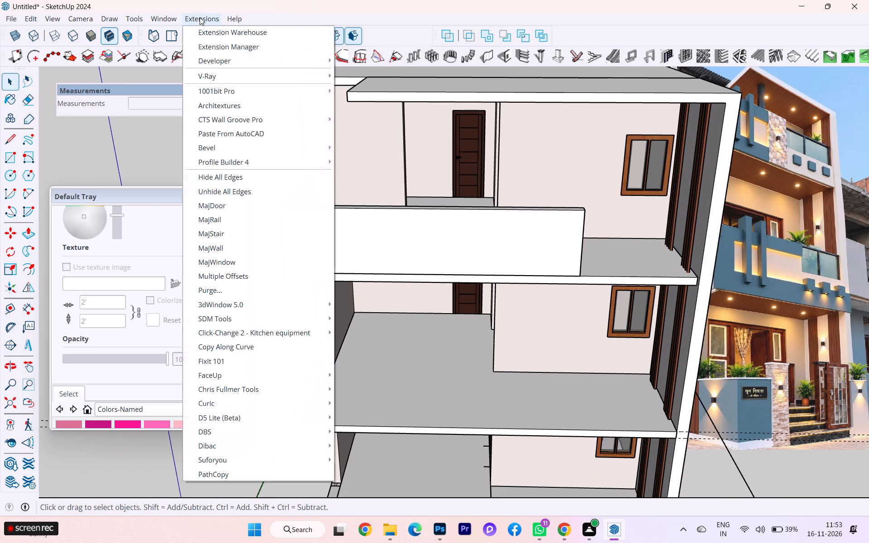
left_click(232, 218)
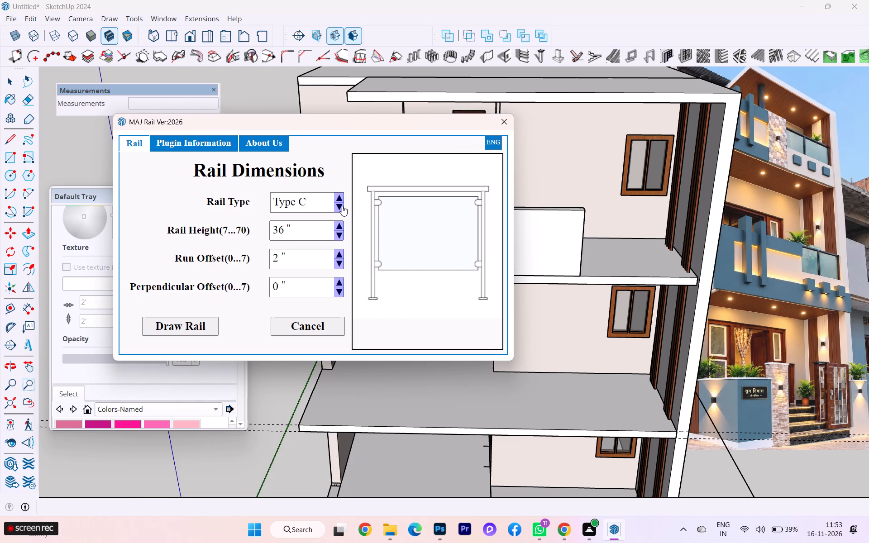
left_click(338, 197)
left_click(338, 197)
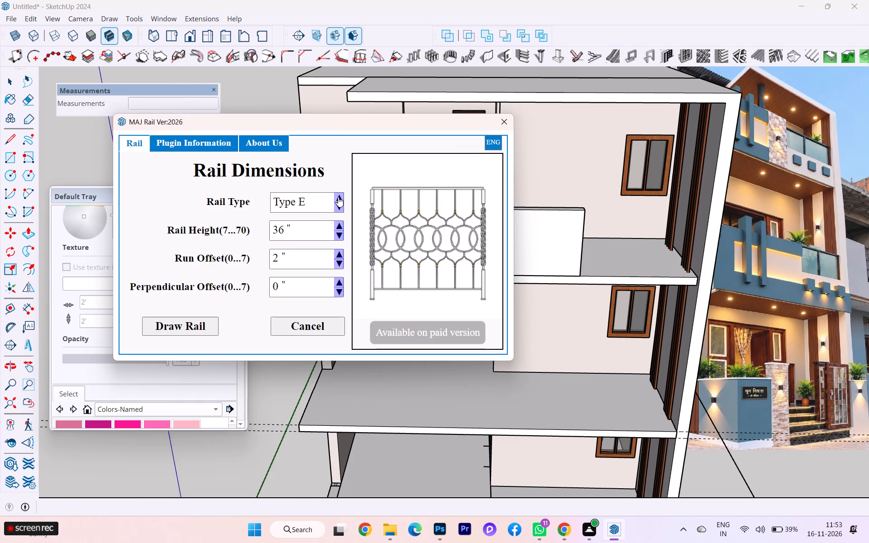
triple_click(338, 197)
left_click(338, 197)
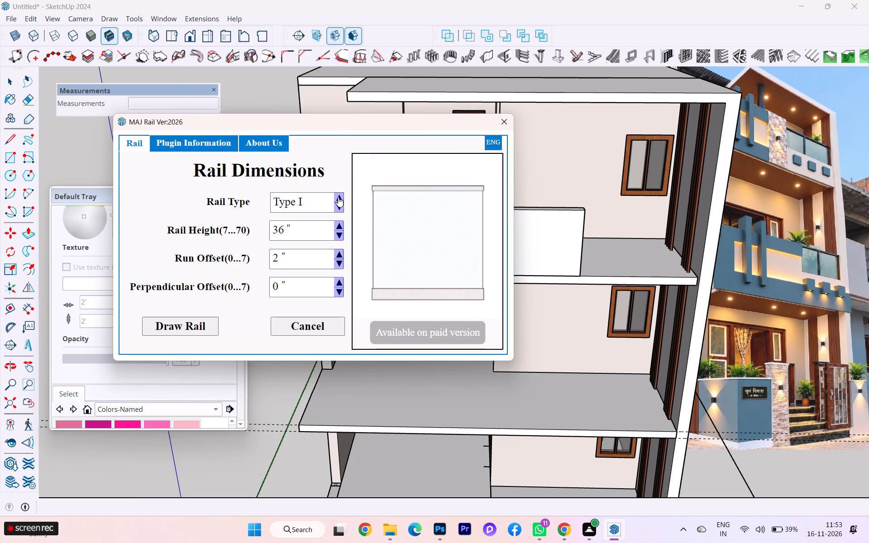
left_click(338, 197)
left_click(338, 197)
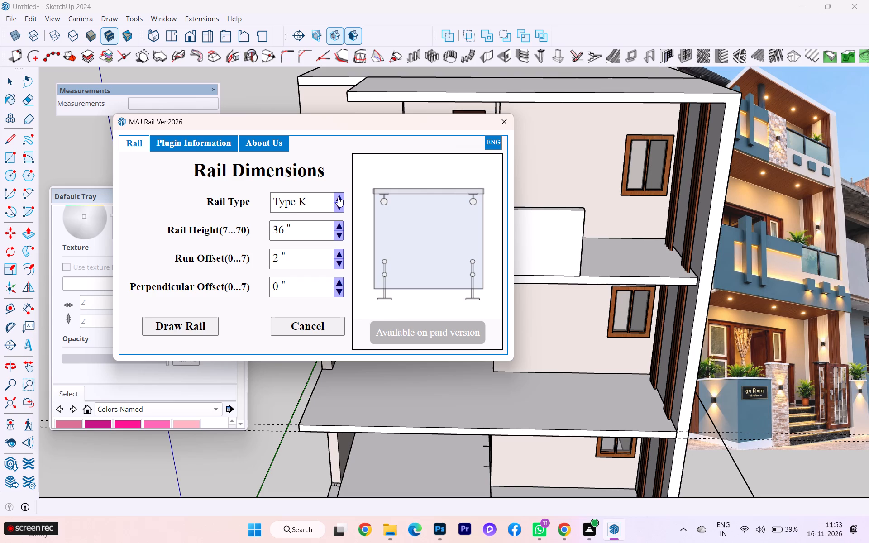
left_click(338, 197)
left_click(338, 211)
left_click(341, 195)
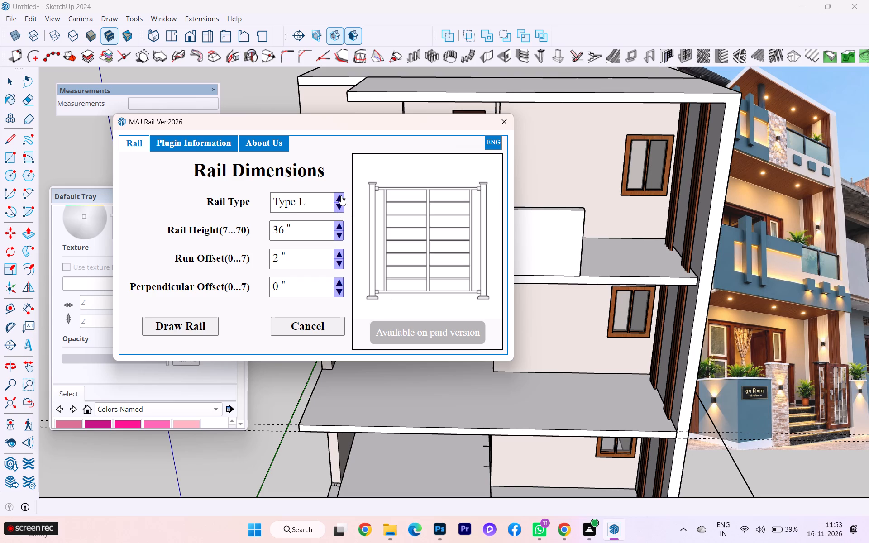
left_click(341, 195)
left_click(341, 195)
double_click(341, 195)
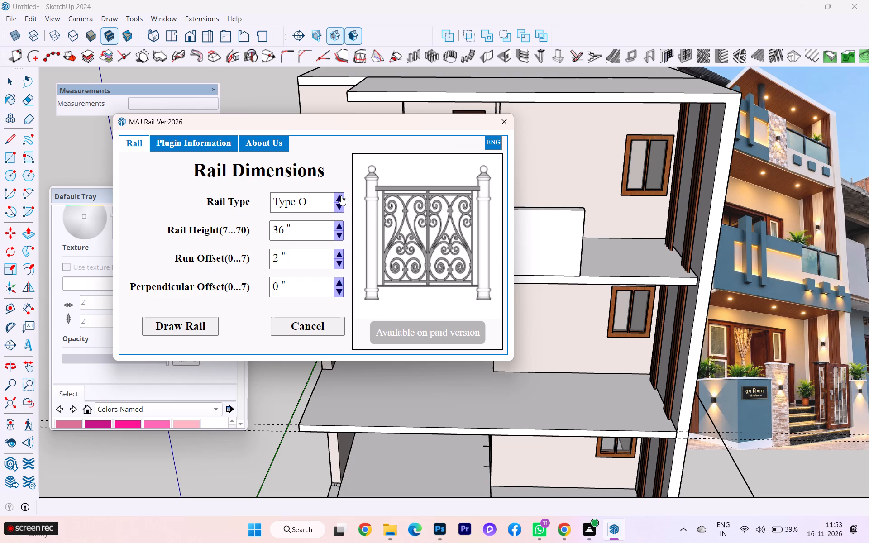
triple_click(341, 195)
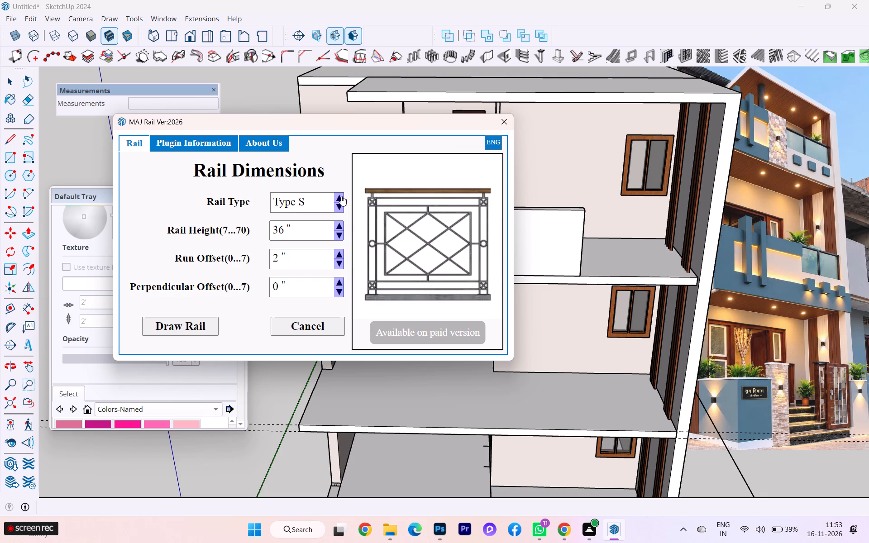
left_click(341, 196)
left_click(341, 196)
double_click(341, 196)
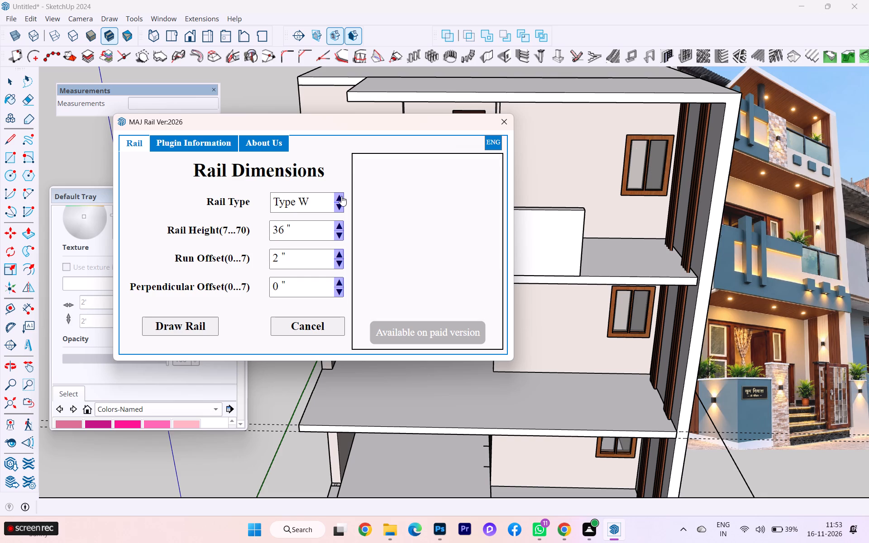
double_click(341, 196)
left_click(341, 196)
left_click(341, 196)
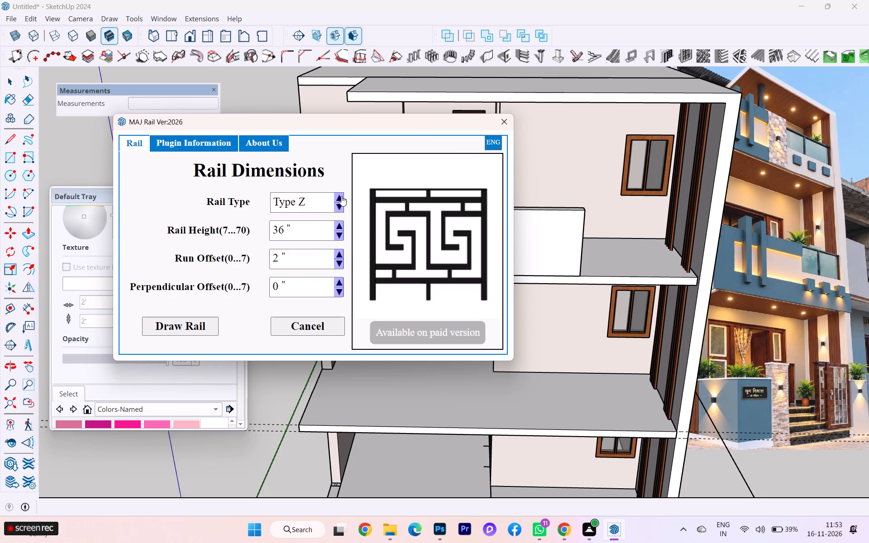
left_click(341, 196)
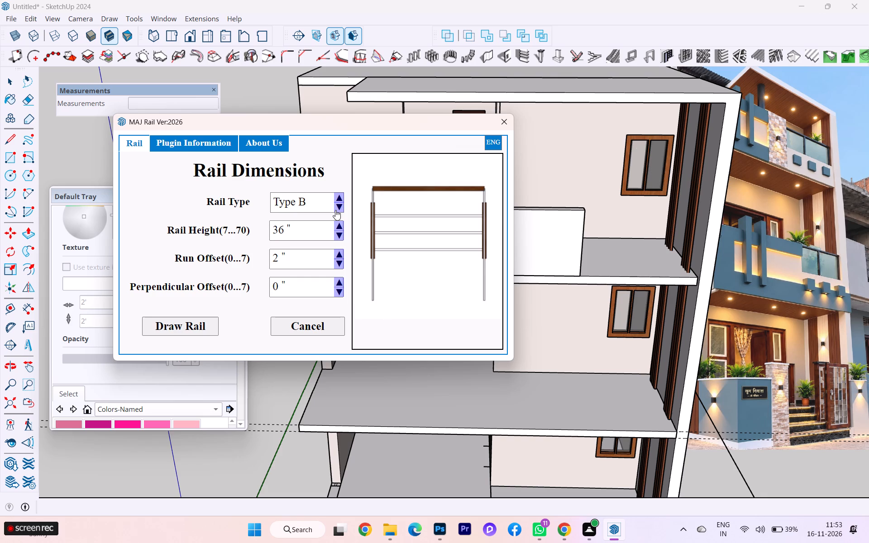
left_click(341, 204)
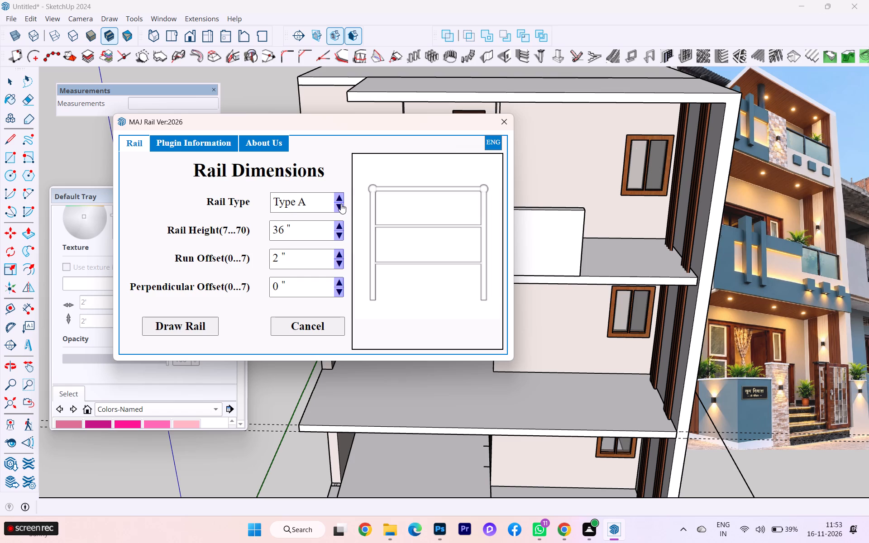
Set the MajRail rail type to Type C and start drawing the rail.
double_click(340, 196)
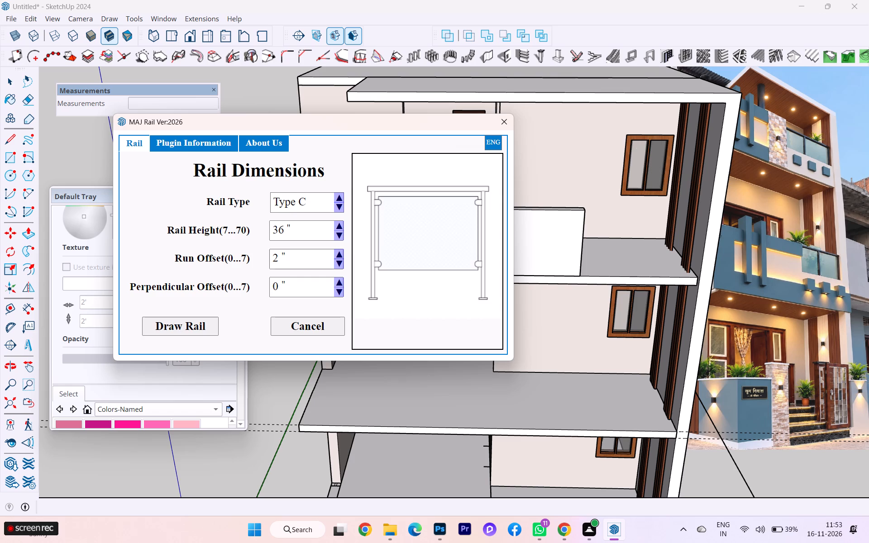
left_click(192, 326)
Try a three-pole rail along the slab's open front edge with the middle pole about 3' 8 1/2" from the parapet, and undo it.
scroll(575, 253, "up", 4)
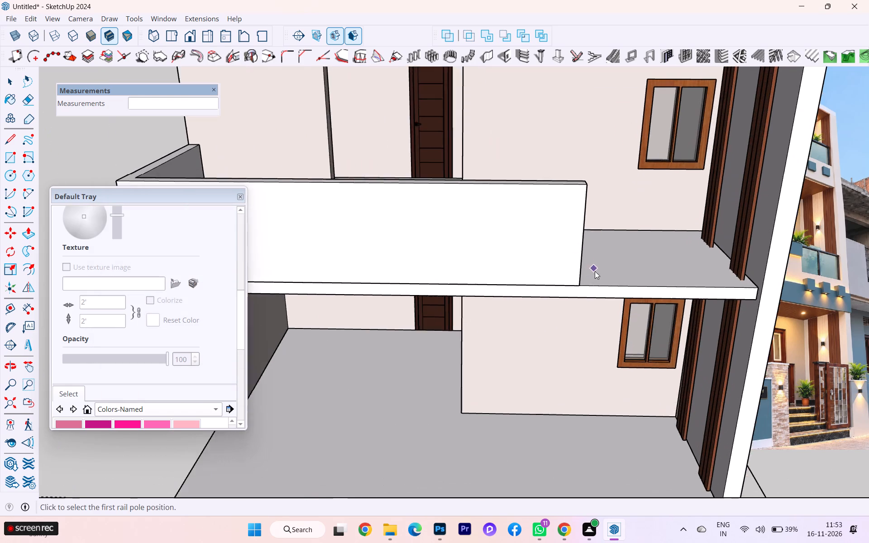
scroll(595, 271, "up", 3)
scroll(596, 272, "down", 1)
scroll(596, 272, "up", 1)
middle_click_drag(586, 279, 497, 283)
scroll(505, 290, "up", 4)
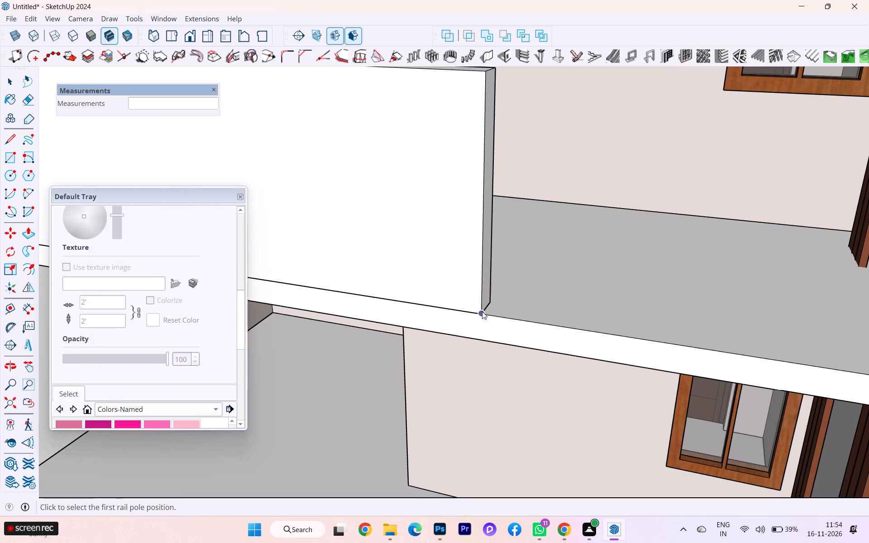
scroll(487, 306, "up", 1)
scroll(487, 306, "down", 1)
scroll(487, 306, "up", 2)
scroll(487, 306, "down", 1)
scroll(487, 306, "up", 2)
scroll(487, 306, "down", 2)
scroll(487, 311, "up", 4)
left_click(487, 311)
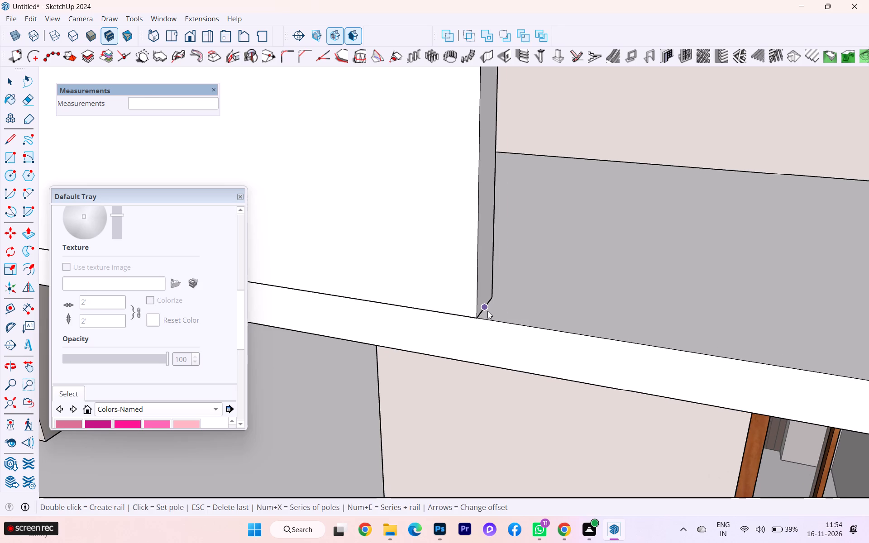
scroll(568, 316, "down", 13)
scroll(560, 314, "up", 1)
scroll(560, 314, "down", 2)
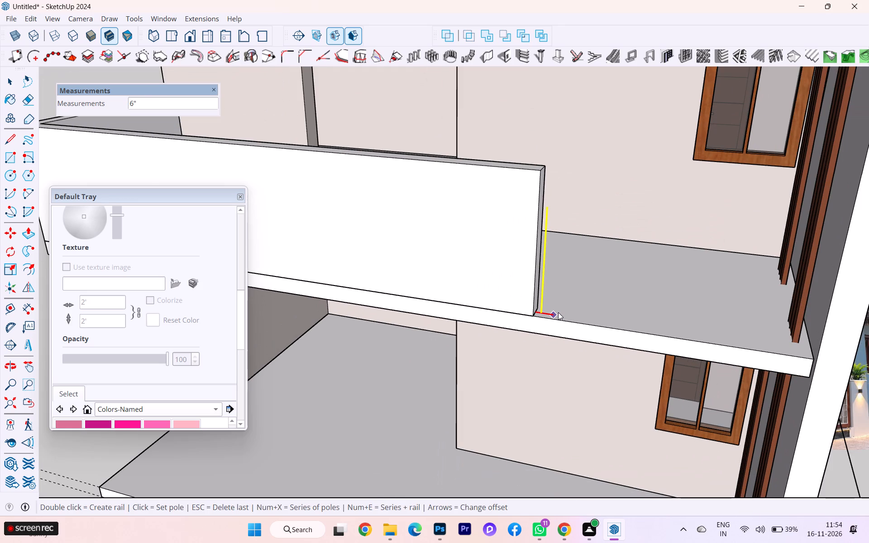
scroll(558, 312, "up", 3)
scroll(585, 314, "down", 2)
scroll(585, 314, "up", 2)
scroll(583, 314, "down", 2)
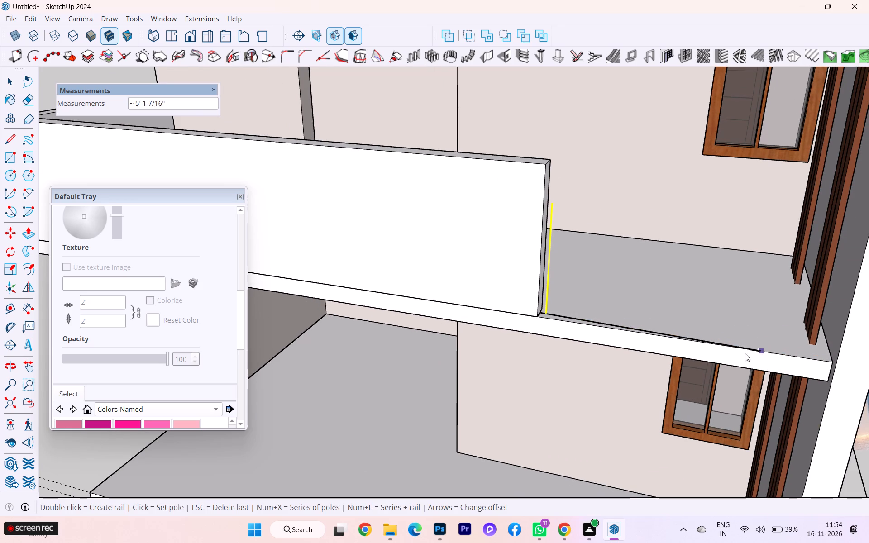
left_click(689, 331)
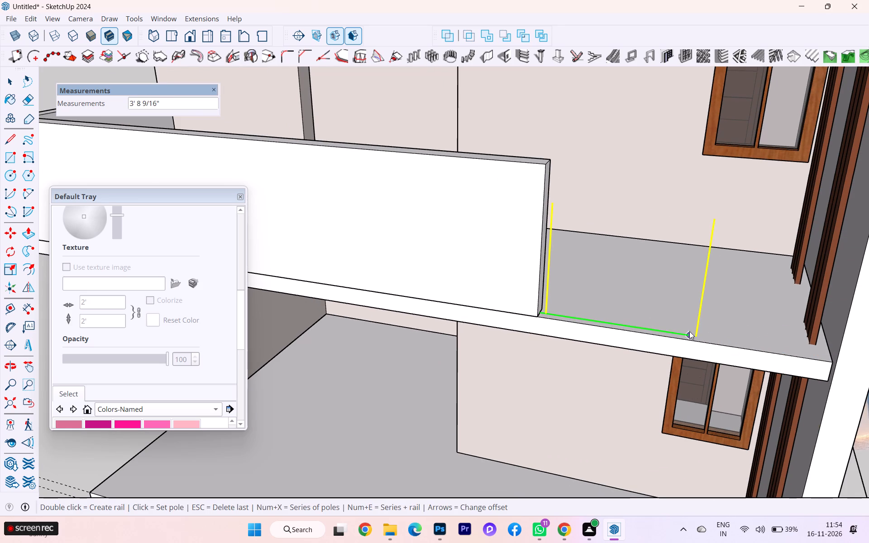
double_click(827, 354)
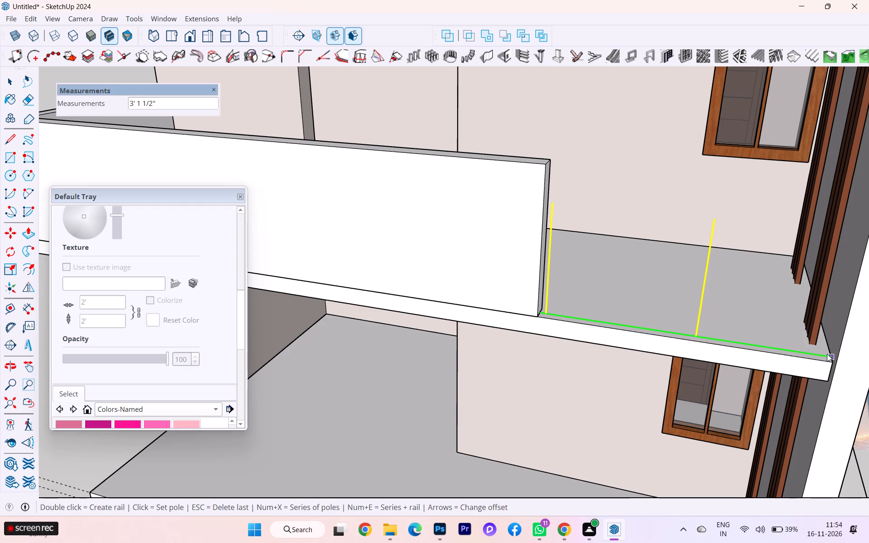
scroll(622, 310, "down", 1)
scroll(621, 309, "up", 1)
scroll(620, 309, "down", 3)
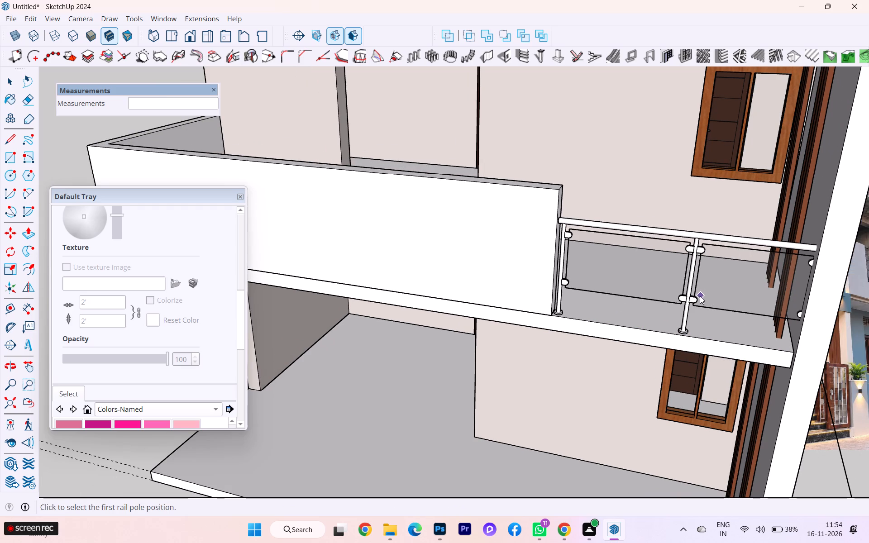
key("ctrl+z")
Draw the glass rail from the parapet end's base midpoint to the slab's far corner, with poles about 3' 4" and 3' 3" apart.
scroll(552, 334, "up", 5)
scroll(554, 316, "down", 1)
scroll(556, 313, "up", 1)
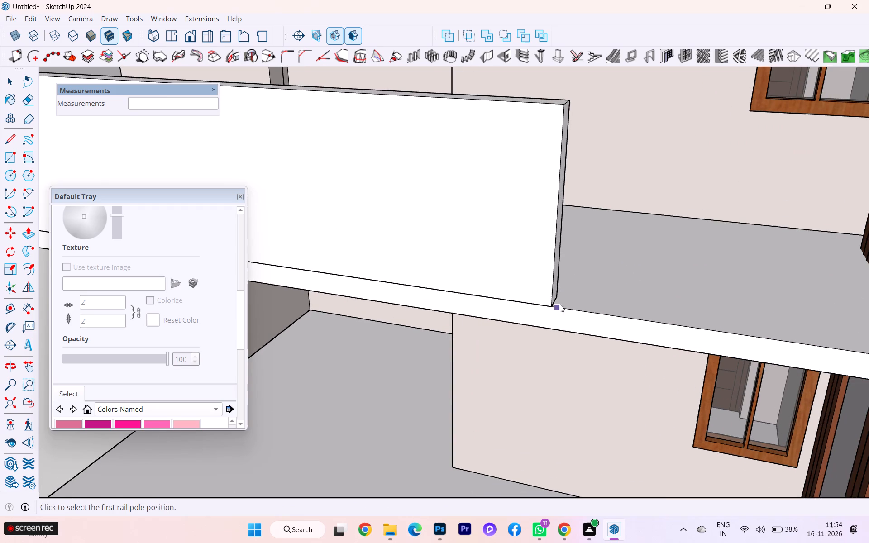
scroll(561, 303, "up", 1)
scroll(561, 303, "down", 2)
scroll(561, 303, "up", 5)
scroll(561, 303, "down", 1)
scroll(561, 303, "up", 1)
scroll(561, 303, "down", 1)
scroll(561, 303, "up", 7)
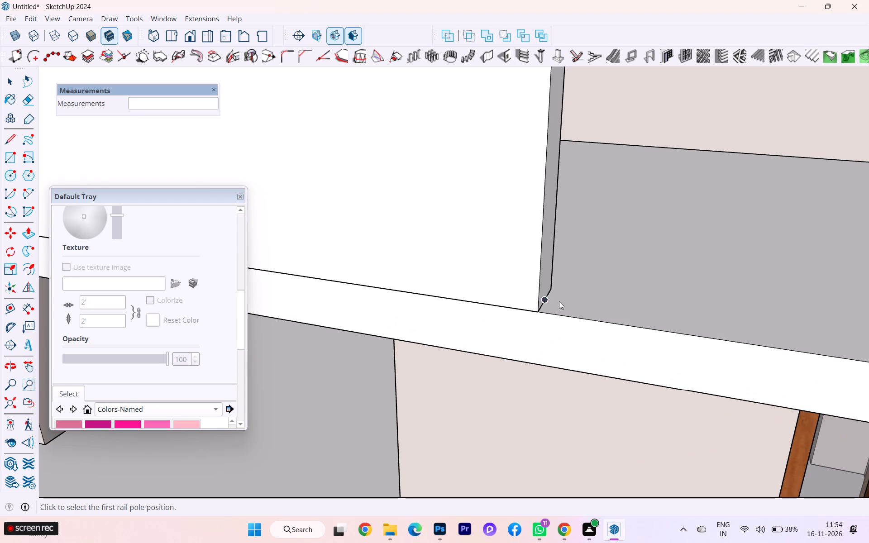
left_click(549, 301)
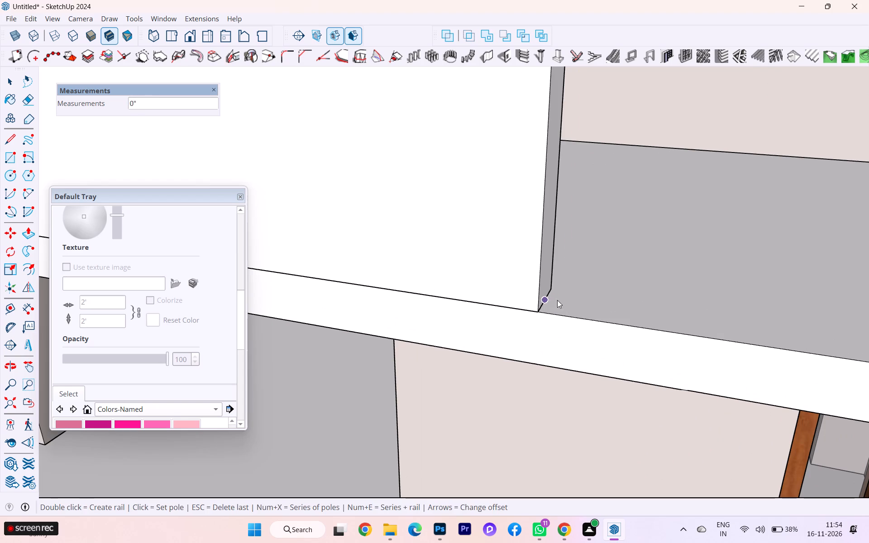
scroll(623, 306, "down", 2)
scroll(623, 307, "up", 1)
scroll(624, 308, "down", 8)
scroll(707, 305, "down", 1)
scroll(707, 305, "up", 1)
scroll(707, 305, "down", 3)
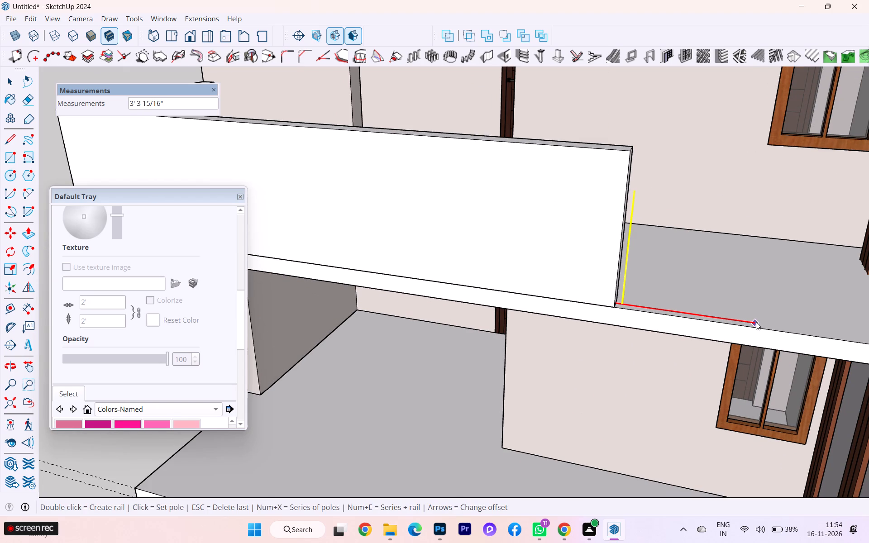
left_click(756, 322)
scroll(726, 320, "down", 3)
scroll(805, 324, "down", 4)
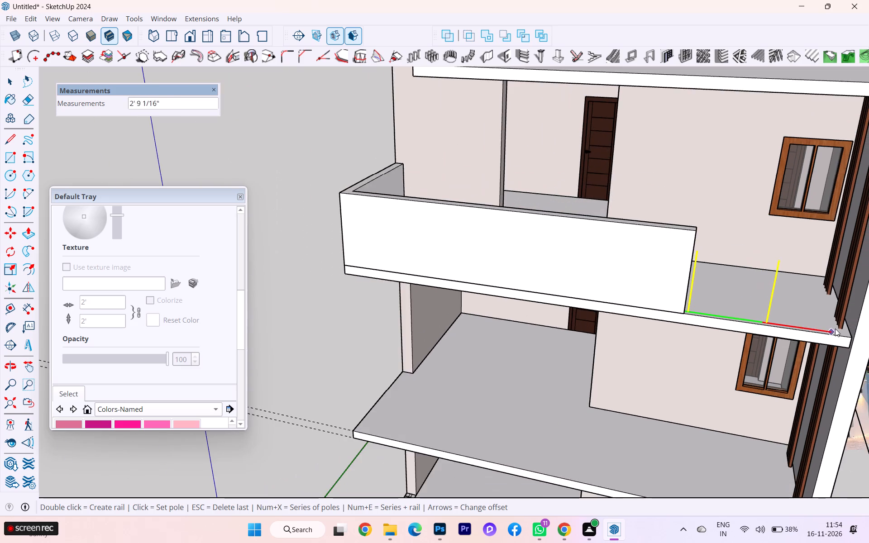
scroll(848, 329, "up", 3)
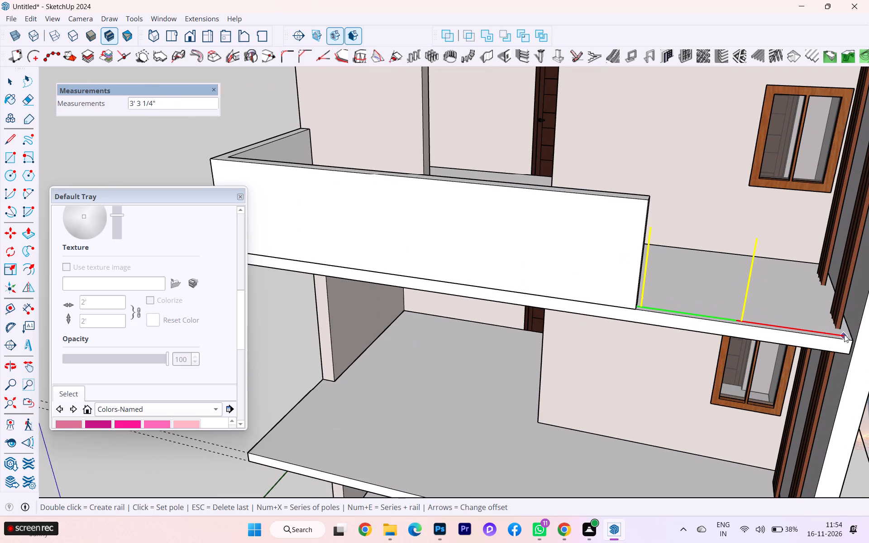
double_click(844, 334)
scroll(710, 319, "down", 3)
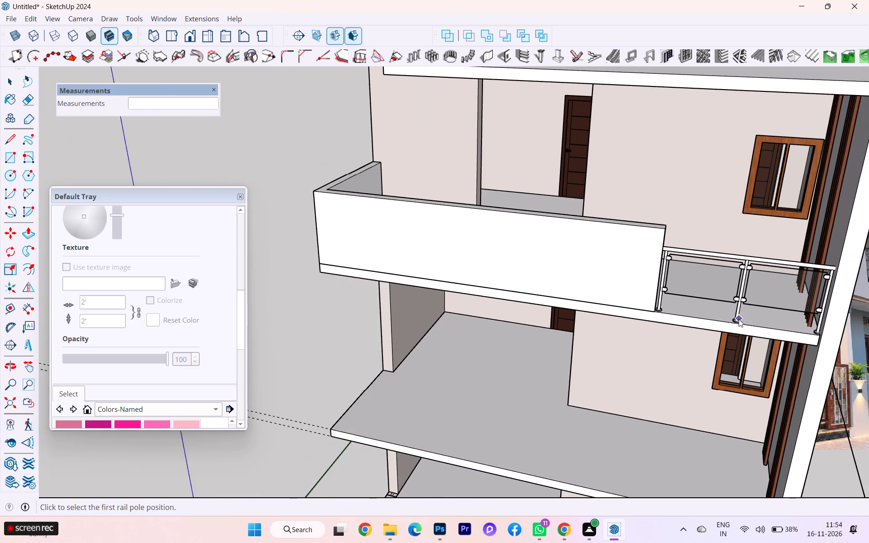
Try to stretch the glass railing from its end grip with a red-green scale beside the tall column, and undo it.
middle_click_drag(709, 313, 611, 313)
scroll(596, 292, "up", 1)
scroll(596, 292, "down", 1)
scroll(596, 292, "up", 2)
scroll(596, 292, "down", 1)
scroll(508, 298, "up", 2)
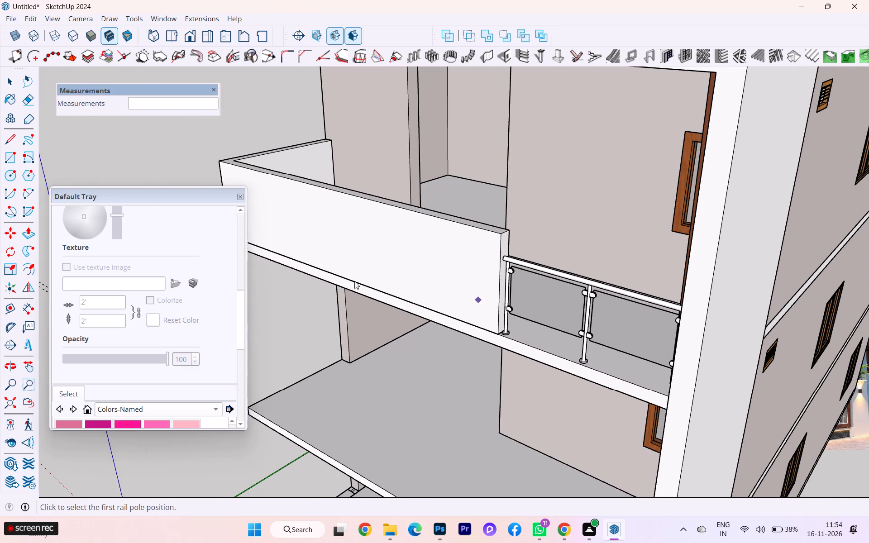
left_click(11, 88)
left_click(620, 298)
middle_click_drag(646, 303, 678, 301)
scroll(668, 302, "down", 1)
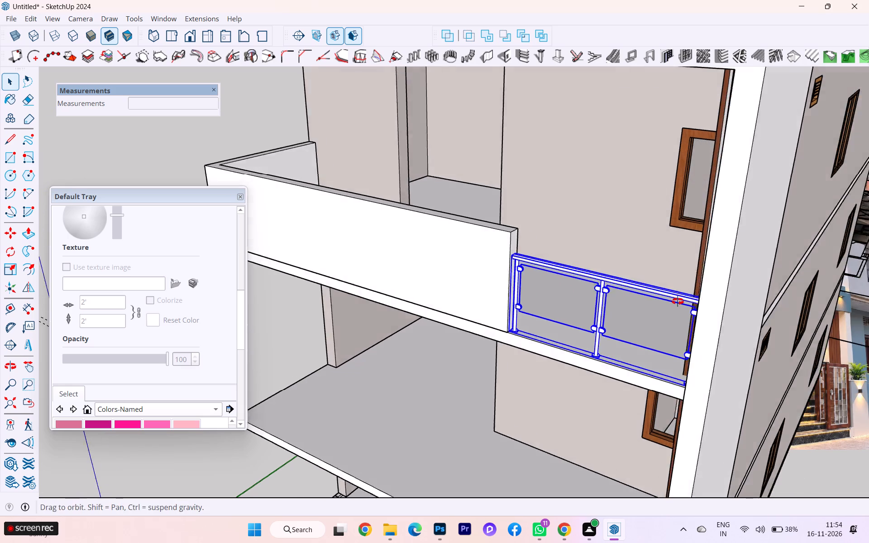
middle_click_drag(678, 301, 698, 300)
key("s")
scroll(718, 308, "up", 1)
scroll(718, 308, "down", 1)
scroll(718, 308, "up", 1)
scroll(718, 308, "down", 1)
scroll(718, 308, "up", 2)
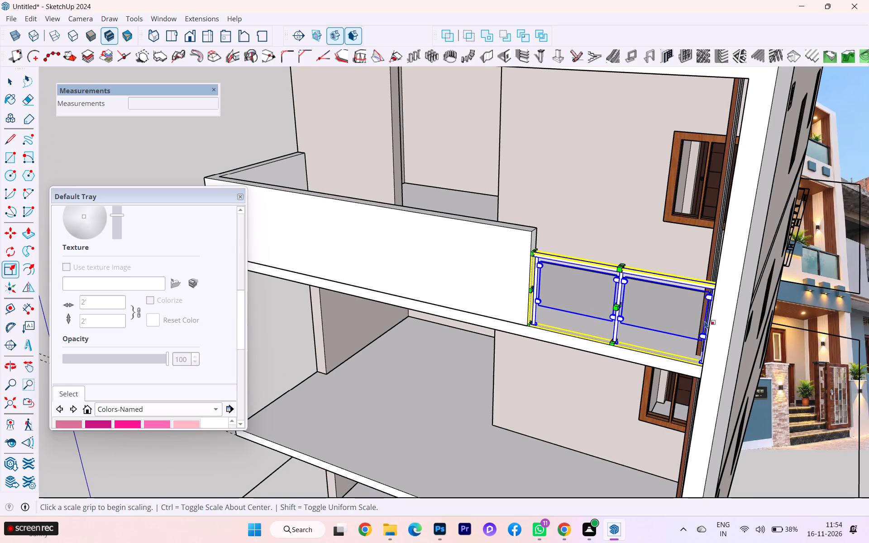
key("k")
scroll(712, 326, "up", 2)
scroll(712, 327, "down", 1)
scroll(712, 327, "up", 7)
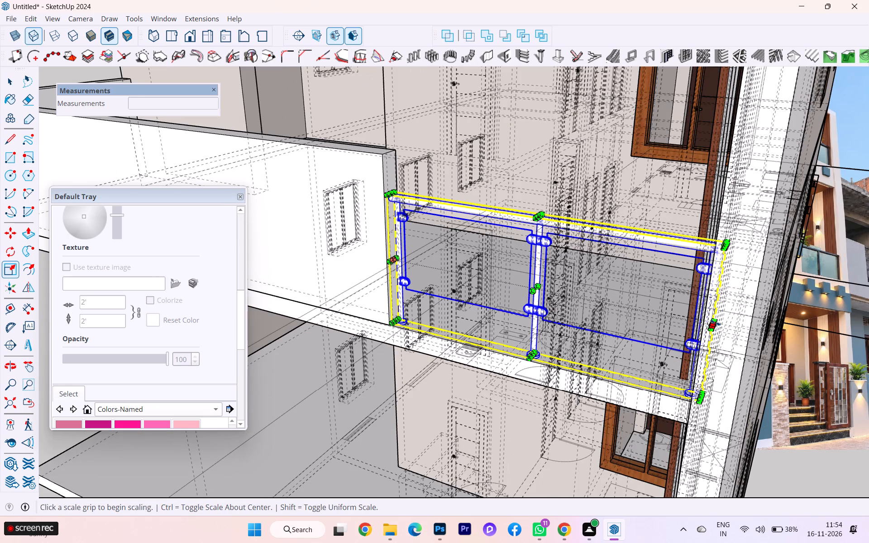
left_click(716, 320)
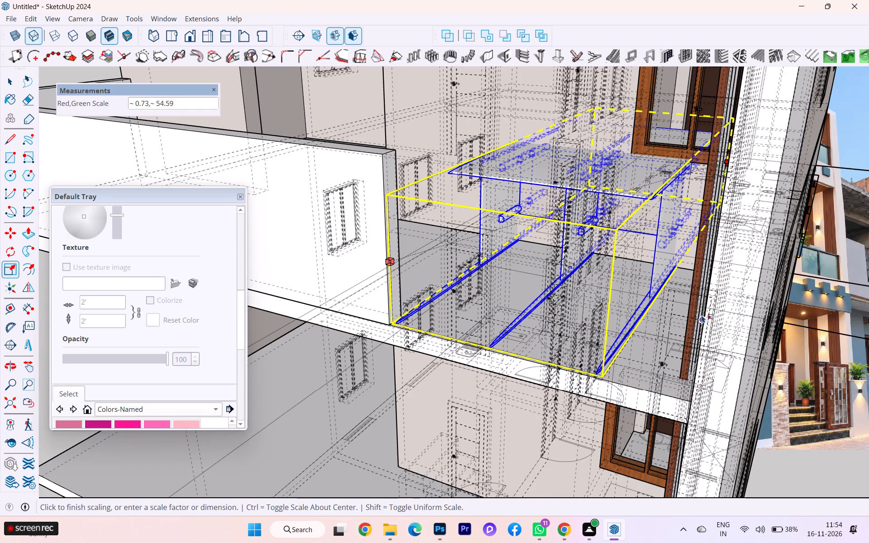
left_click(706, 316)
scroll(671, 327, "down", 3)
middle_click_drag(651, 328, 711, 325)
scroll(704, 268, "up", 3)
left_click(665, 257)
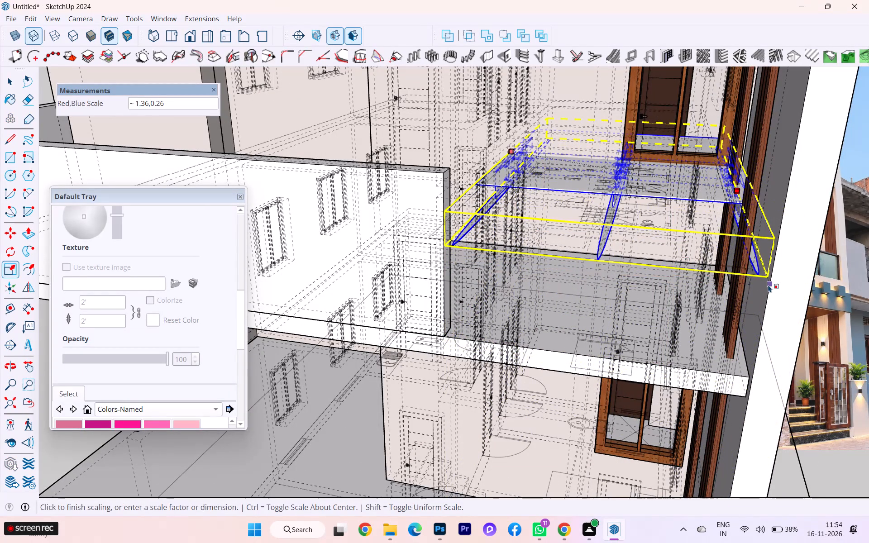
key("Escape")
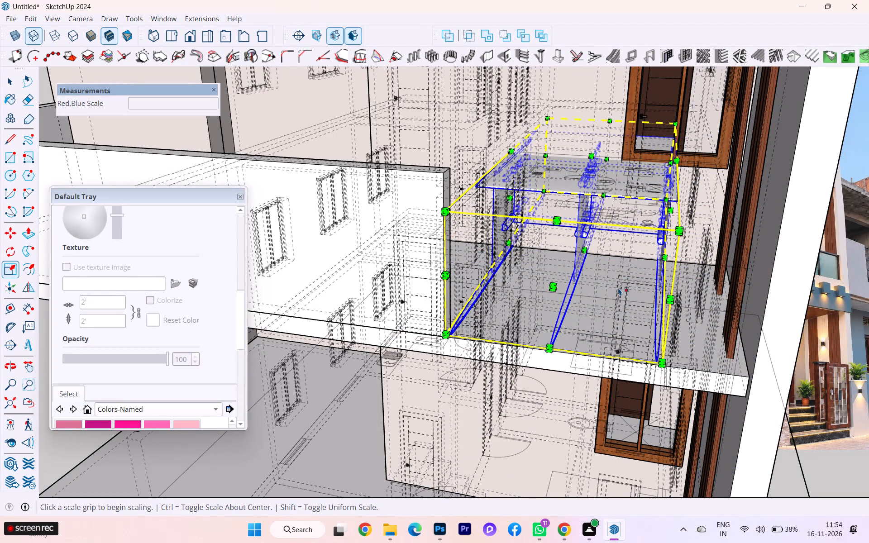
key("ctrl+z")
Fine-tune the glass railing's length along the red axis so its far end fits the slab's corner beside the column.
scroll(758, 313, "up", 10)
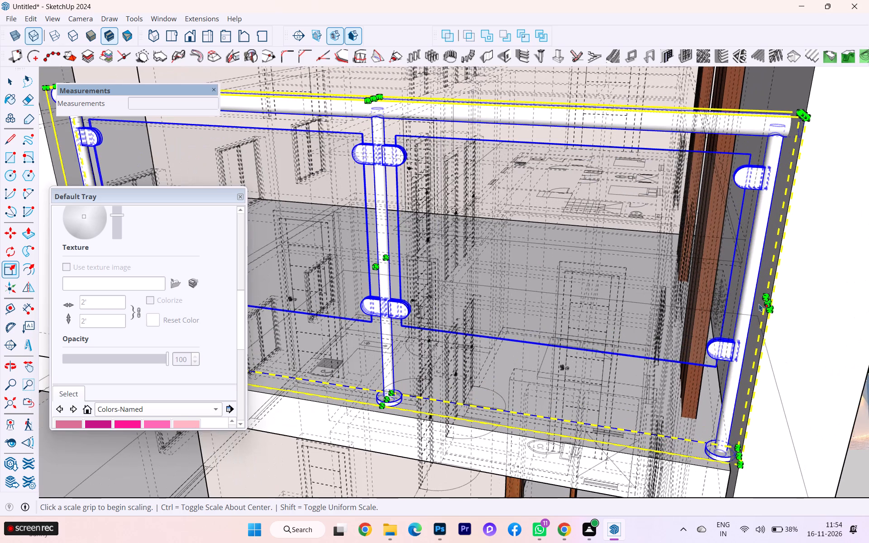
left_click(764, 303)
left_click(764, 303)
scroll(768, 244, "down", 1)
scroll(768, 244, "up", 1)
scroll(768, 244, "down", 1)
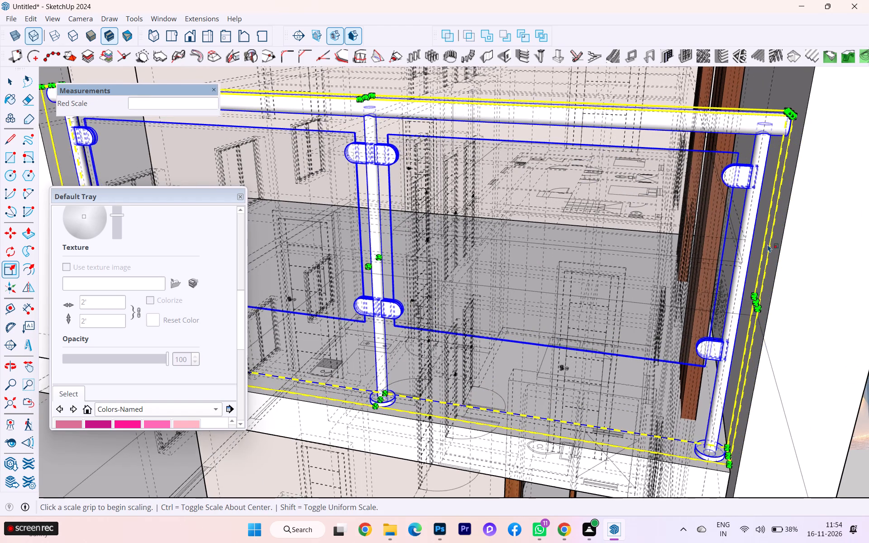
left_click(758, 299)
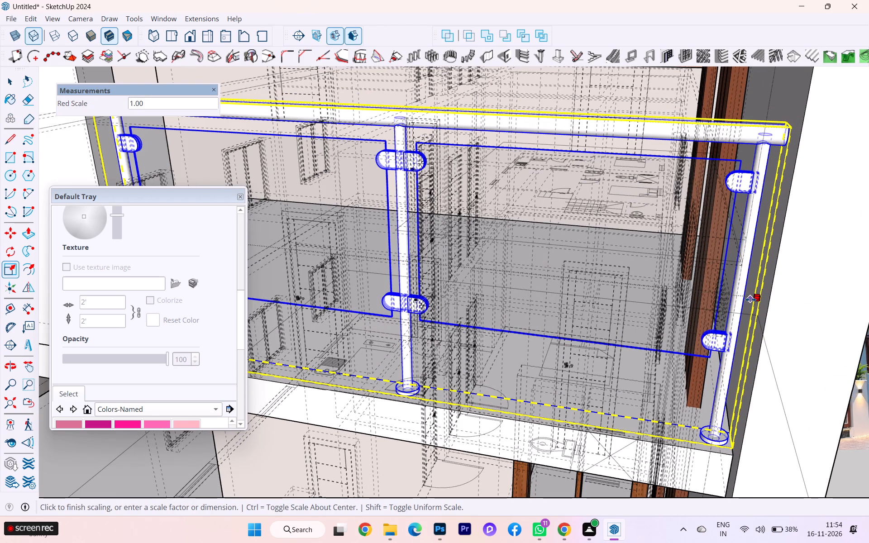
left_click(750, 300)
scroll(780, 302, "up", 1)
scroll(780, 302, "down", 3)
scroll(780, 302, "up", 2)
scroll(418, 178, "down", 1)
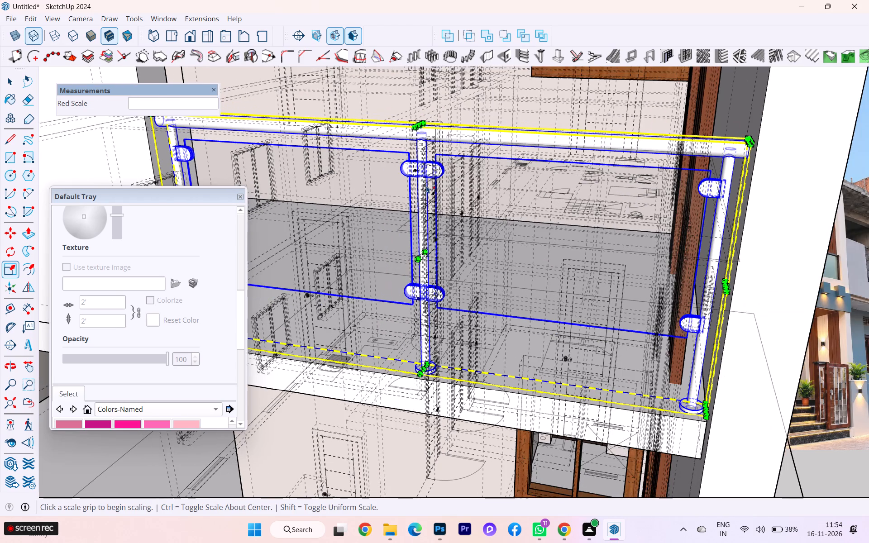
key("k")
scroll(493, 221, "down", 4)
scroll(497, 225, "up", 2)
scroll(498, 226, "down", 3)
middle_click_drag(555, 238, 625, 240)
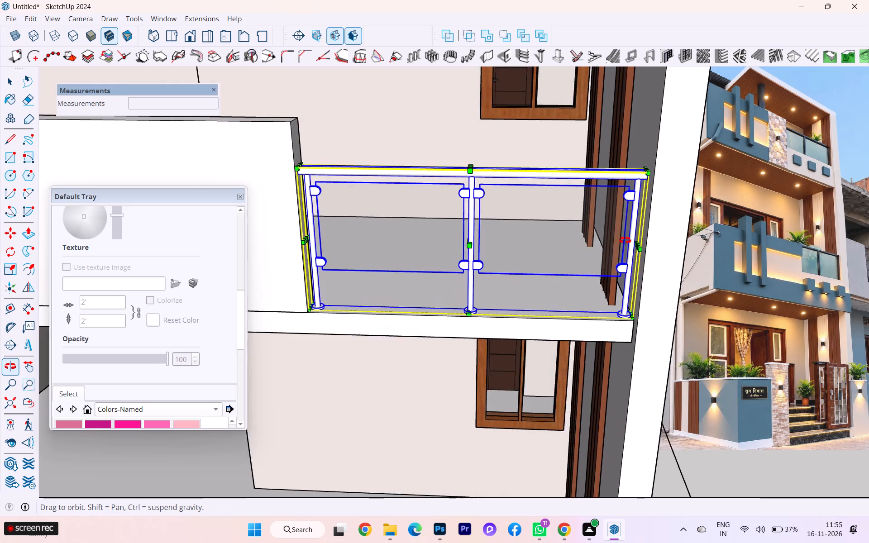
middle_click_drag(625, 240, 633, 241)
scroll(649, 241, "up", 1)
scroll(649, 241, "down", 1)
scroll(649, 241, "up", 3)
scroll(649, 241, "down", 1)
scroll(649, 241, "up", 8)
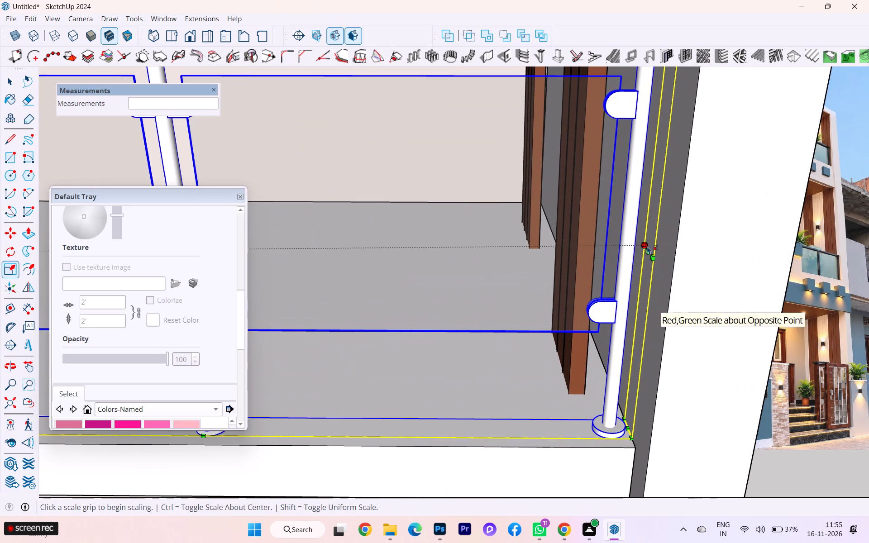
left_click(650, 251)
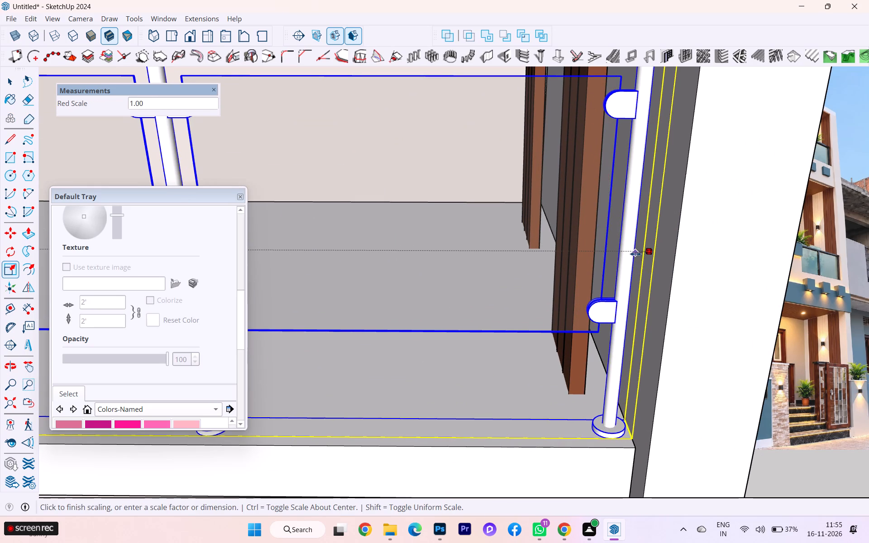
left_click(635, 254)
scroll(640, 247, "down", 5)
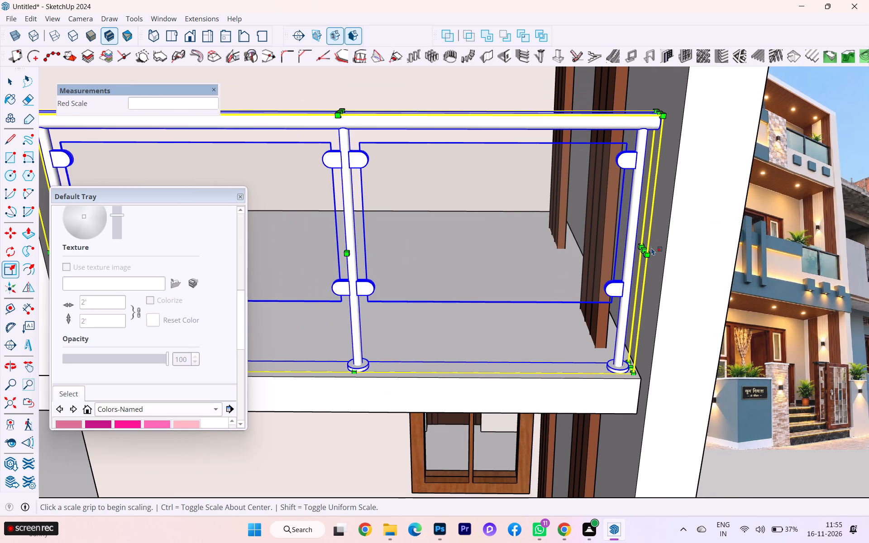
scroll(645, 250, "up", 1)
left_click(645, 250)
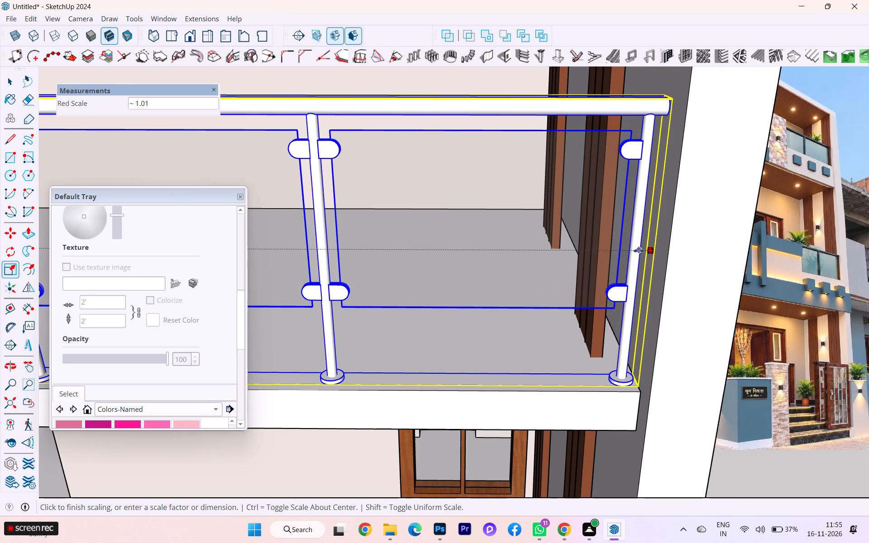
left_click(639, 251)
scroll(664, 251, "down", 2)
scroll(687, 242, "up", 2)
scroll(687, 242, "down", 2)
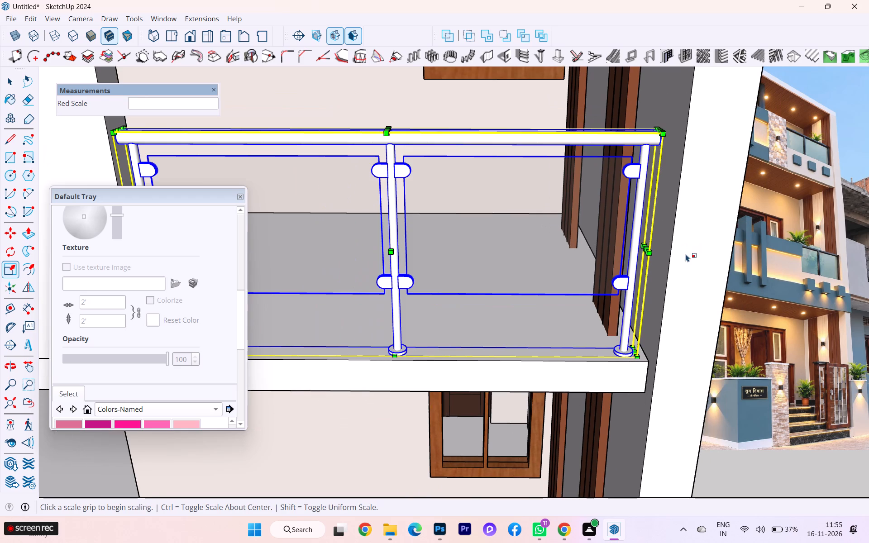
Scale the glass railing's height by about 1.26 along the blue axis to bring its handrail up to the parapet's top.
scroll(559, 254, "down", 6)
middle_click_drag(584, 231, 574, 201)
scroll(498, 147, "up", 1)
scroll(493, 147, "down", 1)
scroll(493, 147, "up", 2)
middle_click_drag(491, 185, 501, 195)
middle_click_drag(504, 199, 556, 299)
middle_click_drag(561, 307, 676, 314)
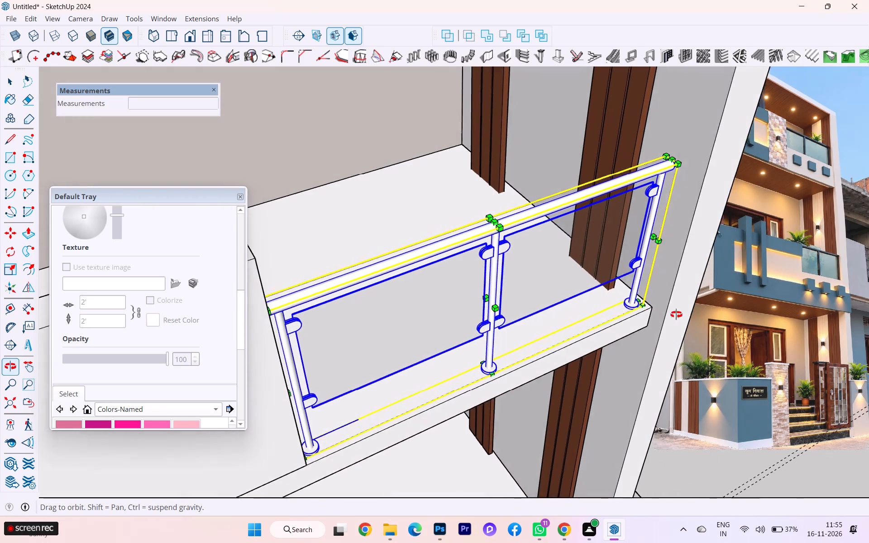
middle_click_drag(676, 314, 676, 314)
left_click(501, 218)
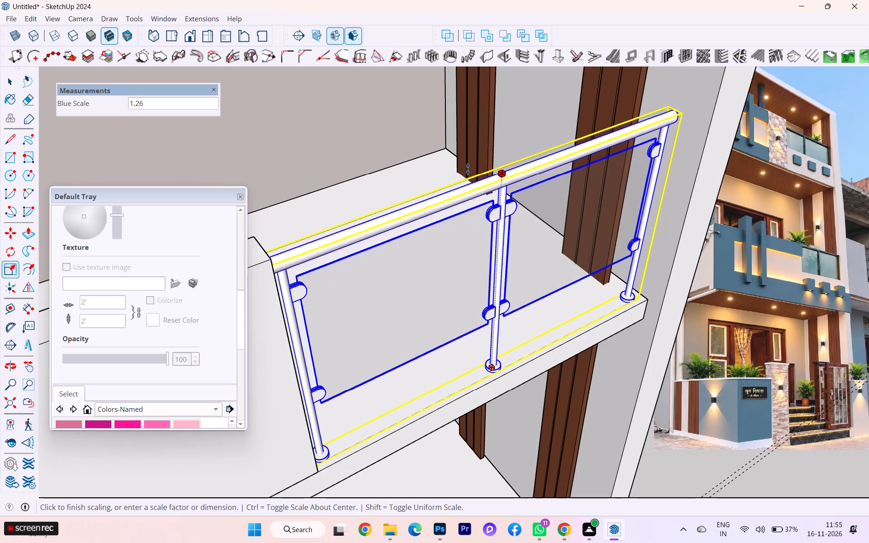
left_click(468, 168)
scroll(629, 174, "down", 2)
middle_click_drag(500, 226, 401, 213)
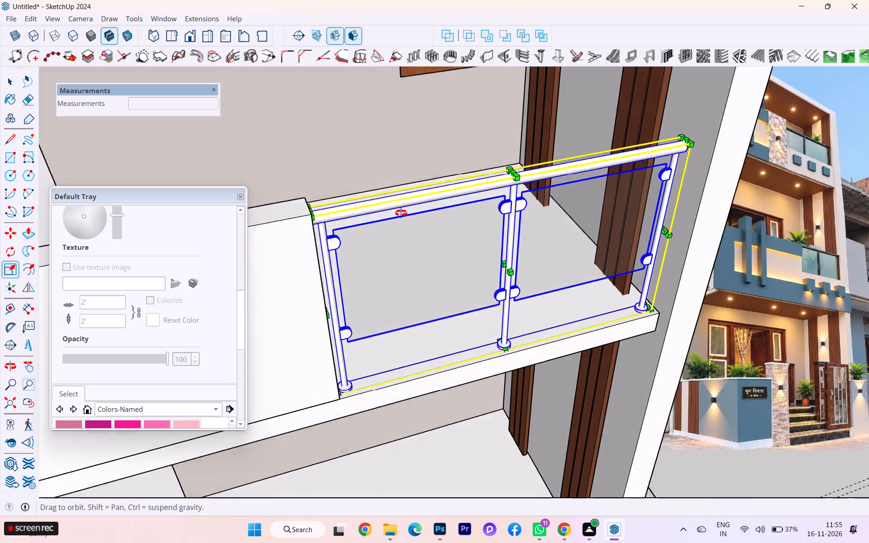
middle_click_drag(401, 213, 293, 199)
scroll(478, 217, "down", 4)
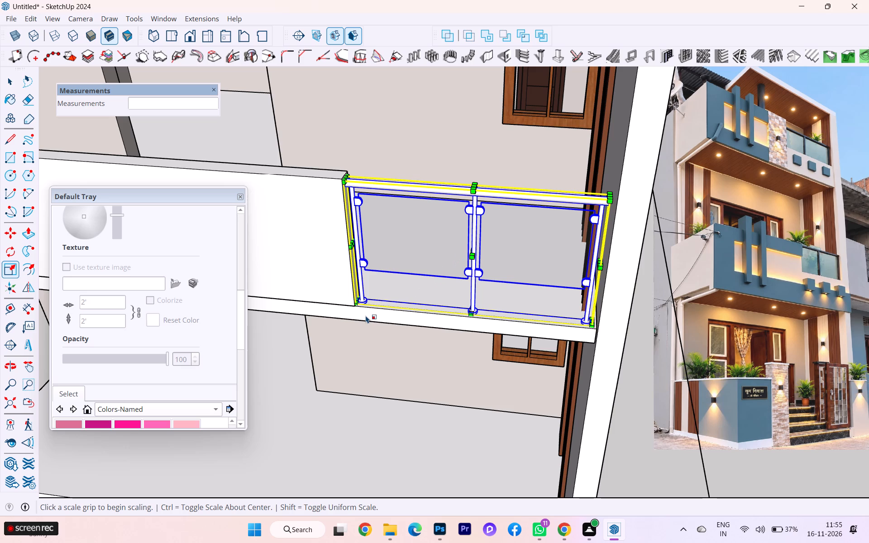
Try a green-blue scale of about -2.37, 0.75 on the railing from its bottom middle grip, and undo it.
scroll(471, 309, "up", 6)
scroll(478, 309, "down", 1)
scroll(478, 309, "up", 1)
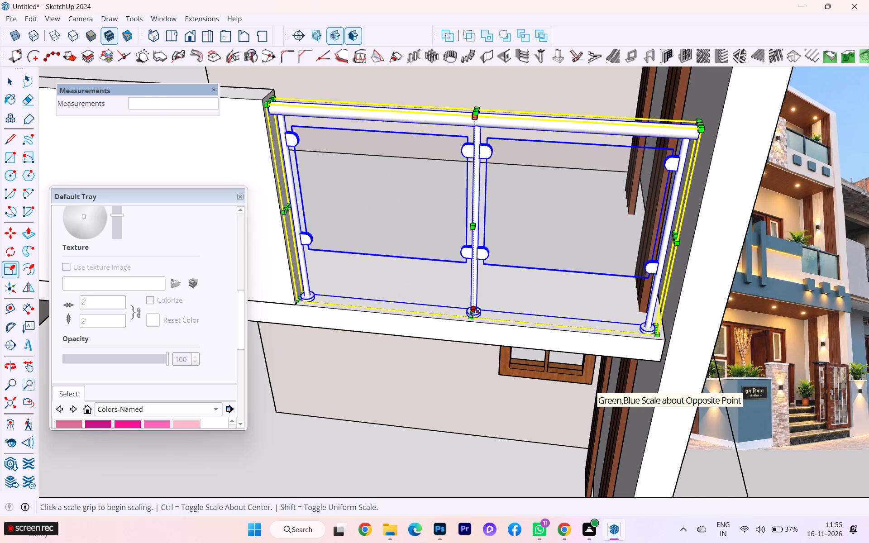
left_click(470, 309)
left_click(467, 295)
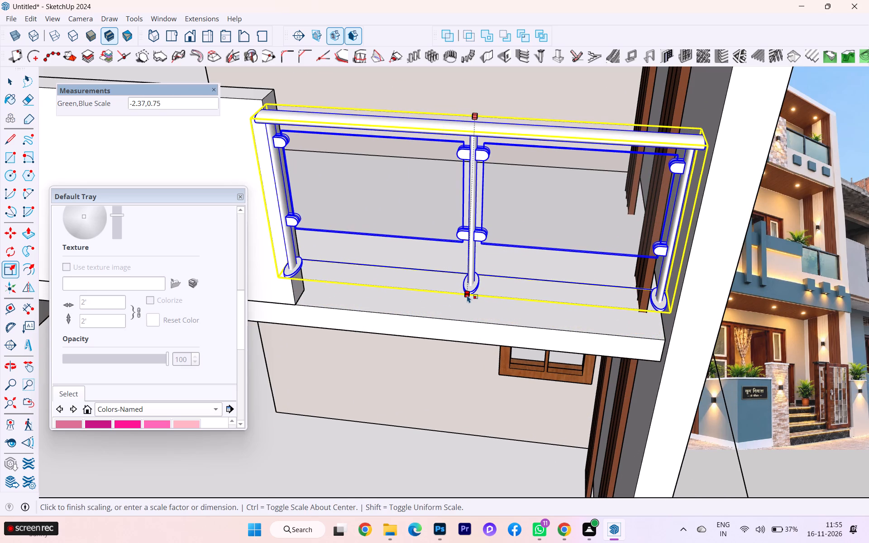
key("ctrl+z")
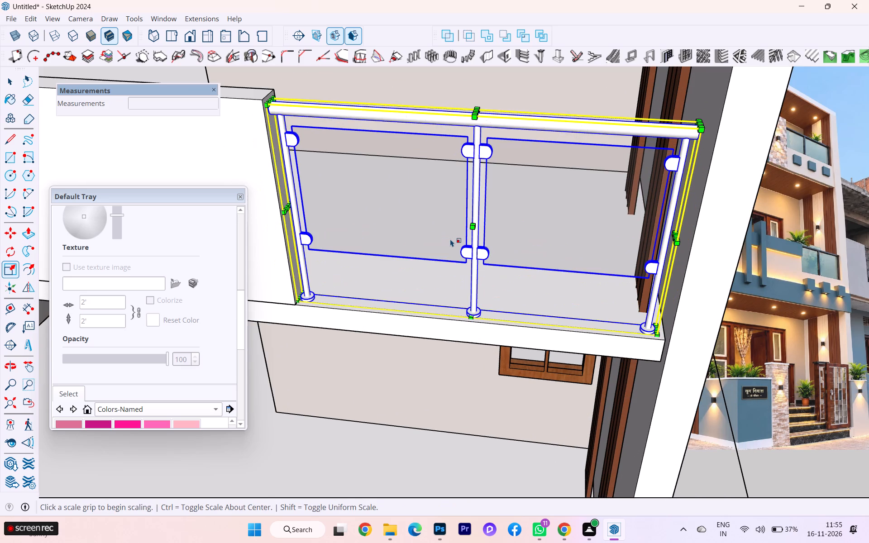
Undo the railing's scalings and the glass railing itself, back to editing inside the parapet group.
key("ctrl+z")
key("ctrl+z")
key("ctrl+z")
key("ctrl+z")
key("ctrl+z")
key("ctrl+z")
key("ctrl+z")
key("ctrl+z")
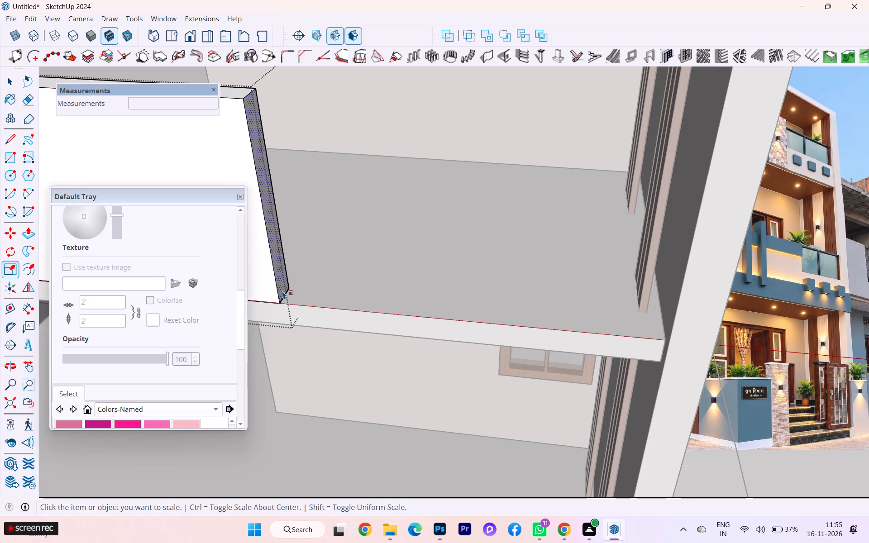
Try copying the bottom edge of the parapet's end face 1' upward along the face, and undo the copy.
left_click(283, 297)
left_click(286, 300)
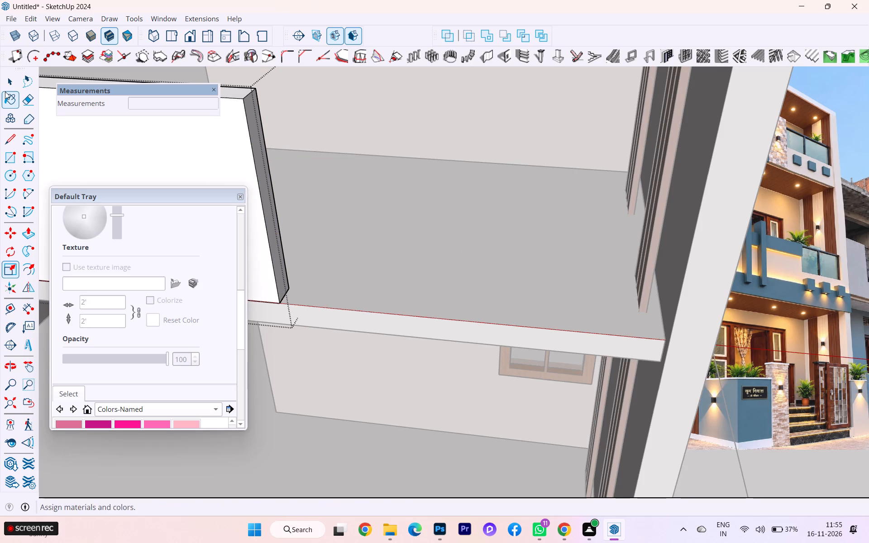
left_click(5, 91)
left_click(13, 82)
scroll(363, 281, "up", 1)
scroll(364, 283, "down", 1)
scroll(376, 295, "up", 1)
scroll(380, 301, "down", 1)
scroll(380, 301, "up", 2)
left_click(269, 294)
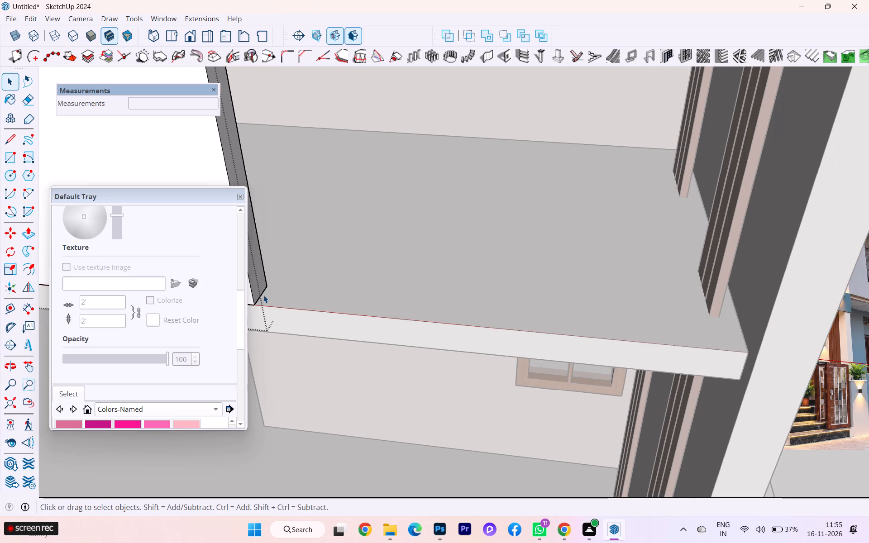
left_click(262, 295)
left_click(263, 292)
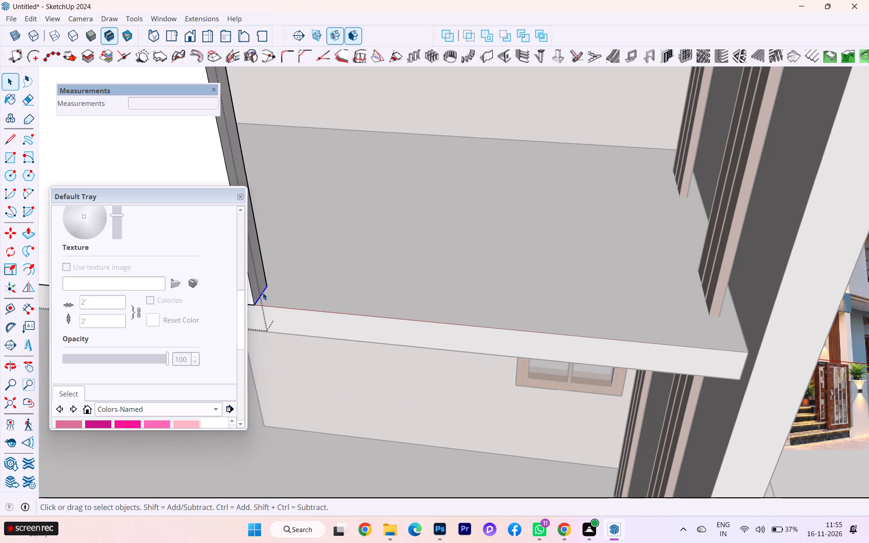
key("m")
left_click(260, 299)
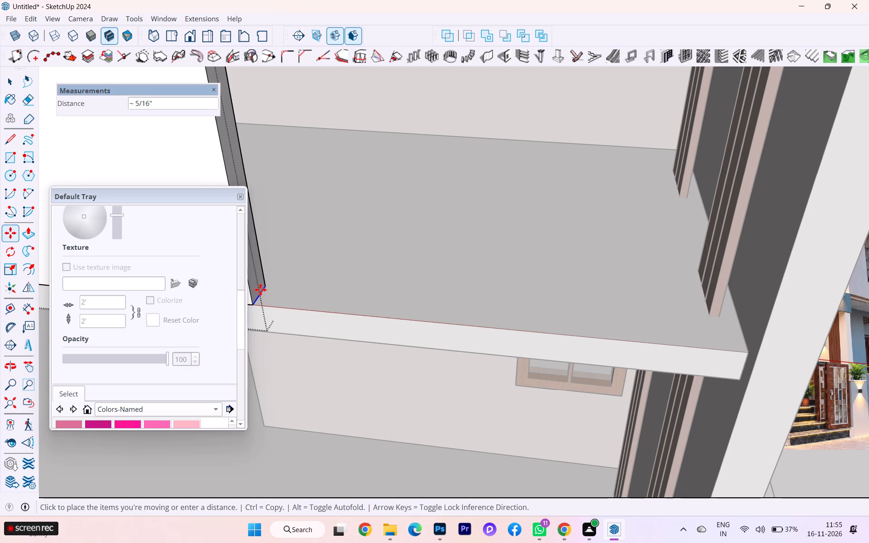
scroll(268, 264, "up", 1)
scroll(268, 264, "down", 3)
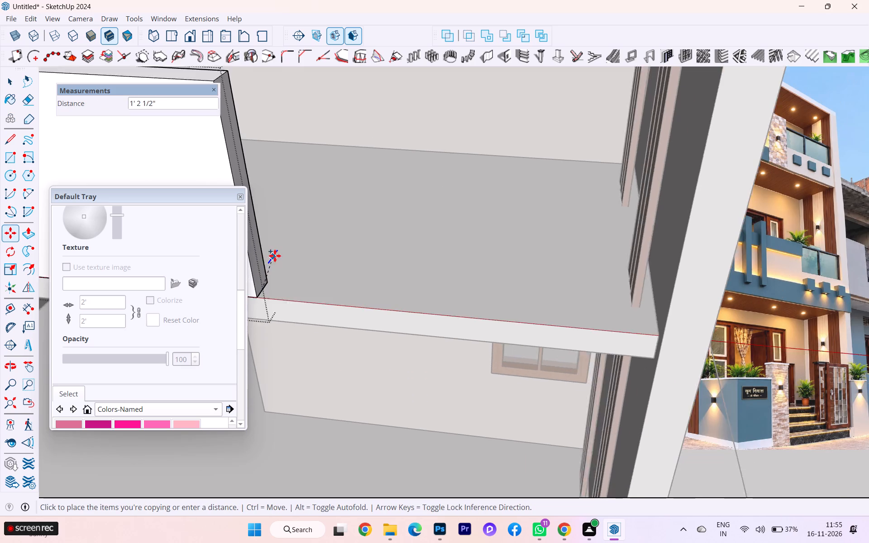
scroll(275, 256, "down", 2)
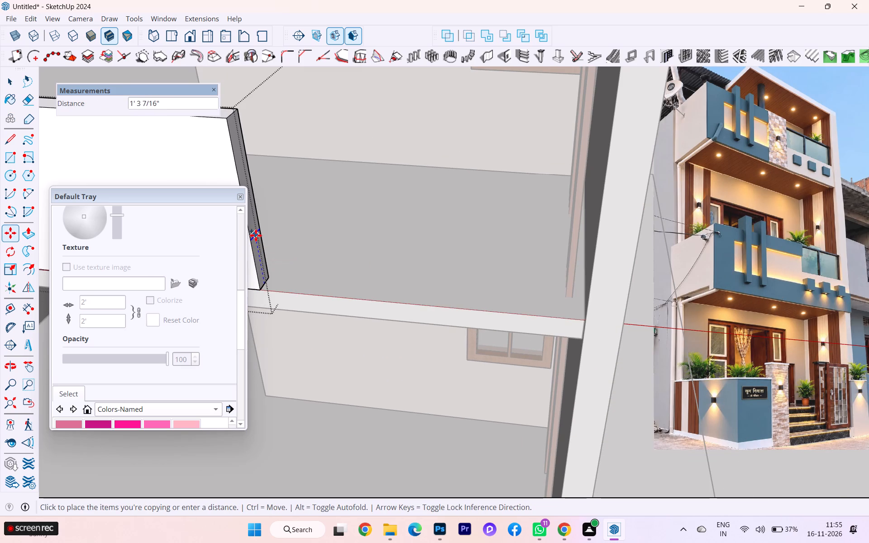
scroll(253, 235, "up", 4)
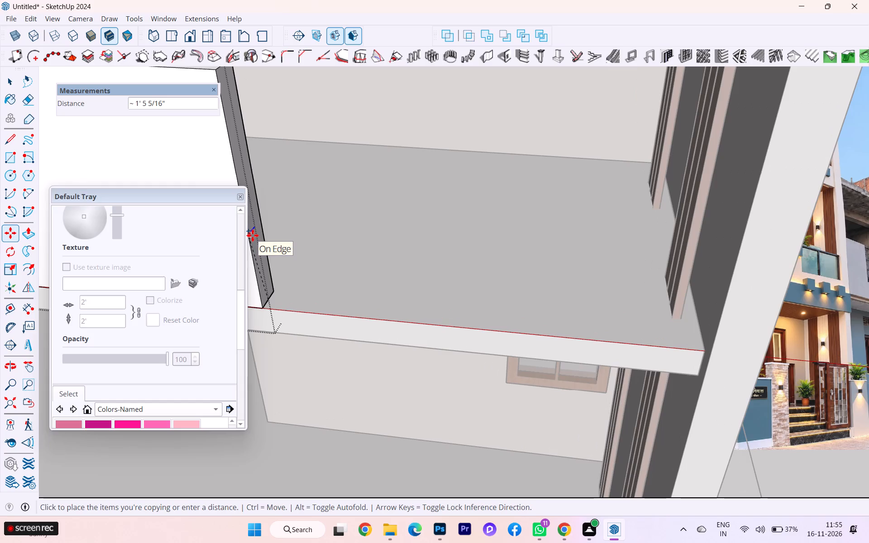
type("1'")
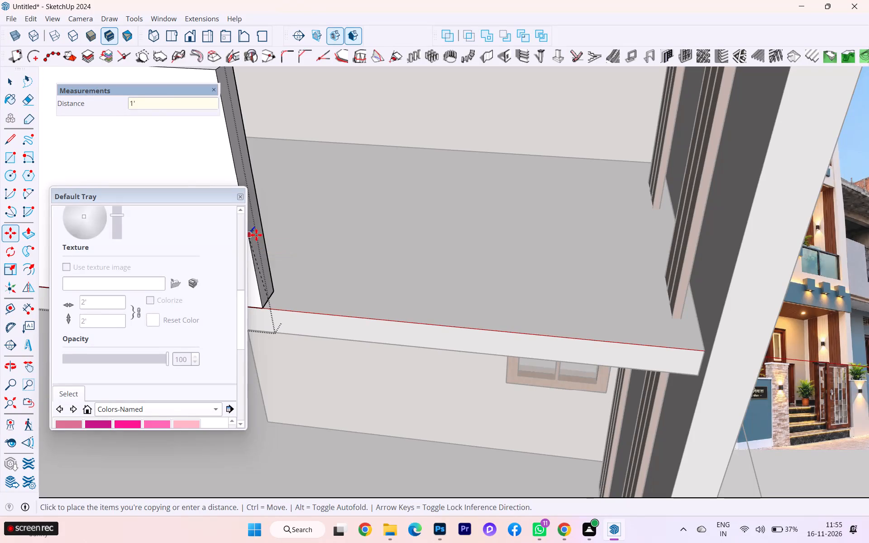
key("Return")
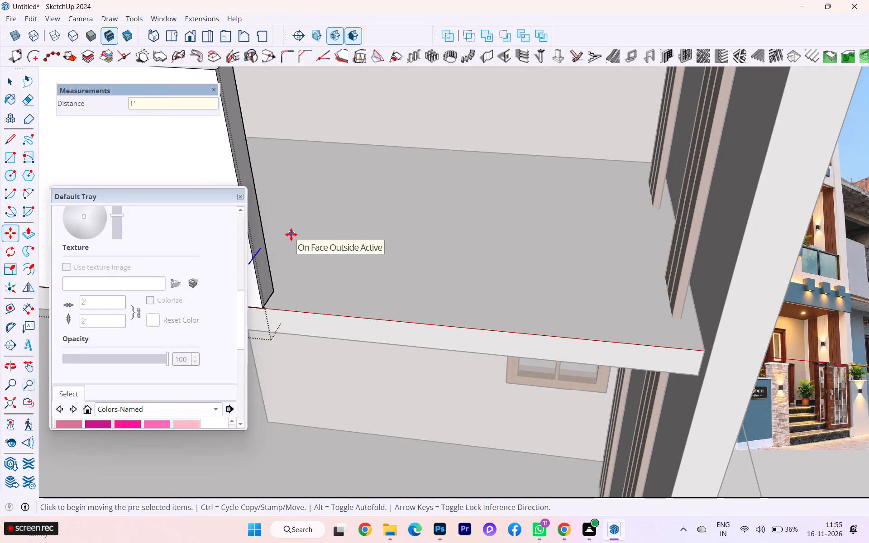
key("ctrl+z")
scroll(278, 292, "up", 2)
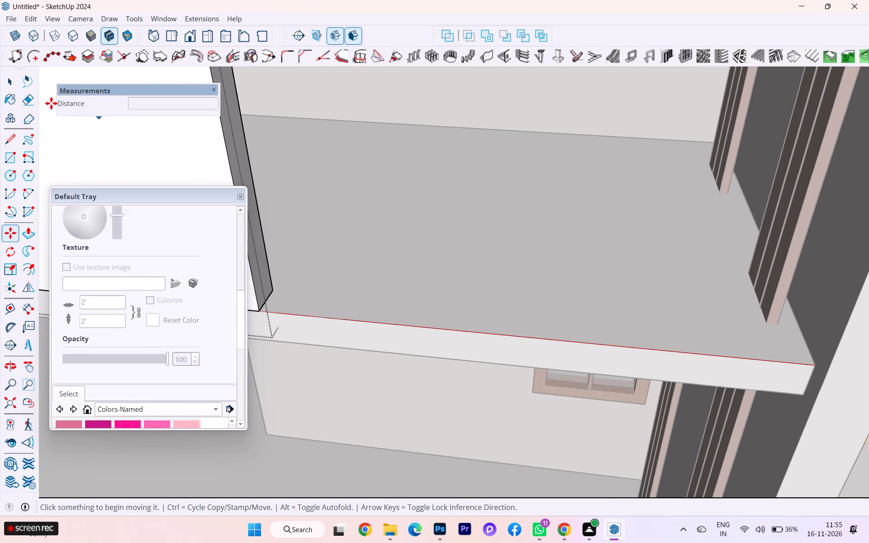
Copy the bottom edge of the parapet's end face 1' upward along the face.
left_click(13, 84)
left_click(271, 301)
left_click(268, 296)
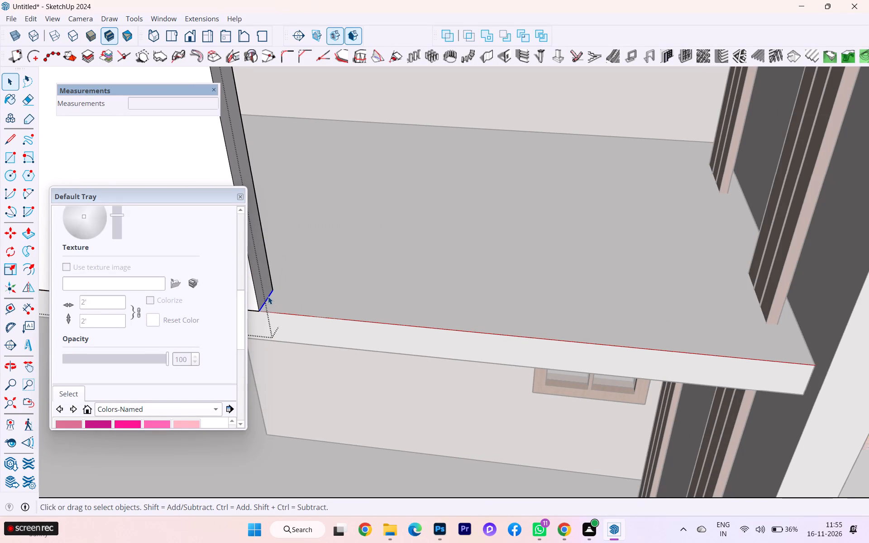
scroll(469, 284, "down", 1)
scroll(509, 281, "up", 3)
scroll(511, 281, "down", 2)
key("m")
key("Return")
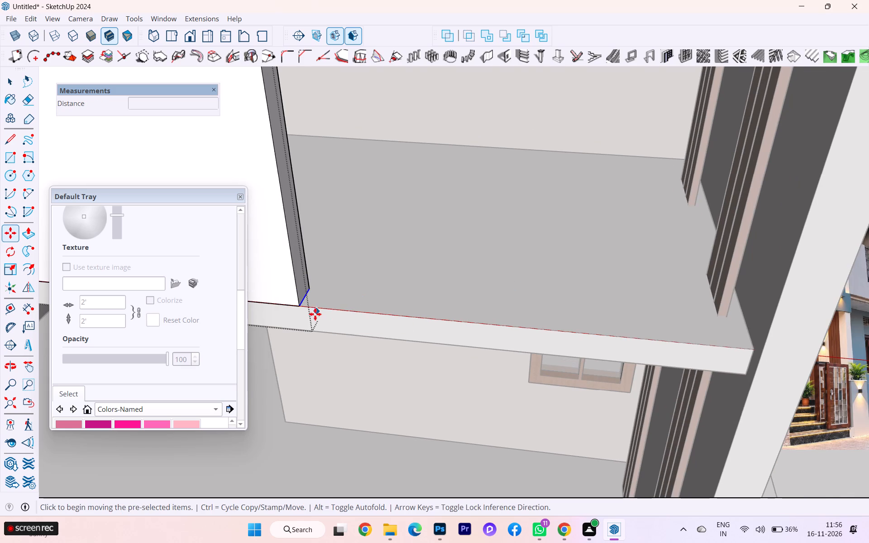
scroll(315, 315, "up", 2)
scroll(315, 315, "down", 1)
scroll(315, 315, "up", 1)
left_click(296, 300)
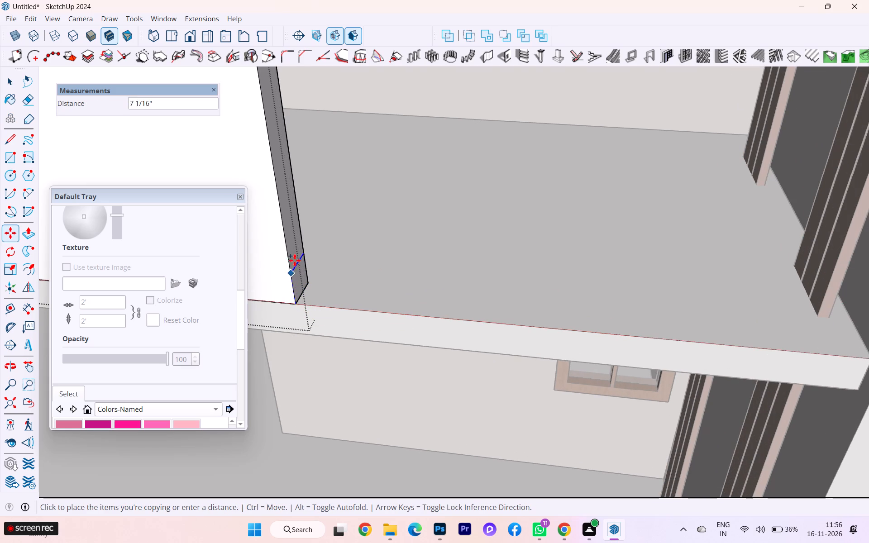
type("1'")
key("Return")
Pull the lower part of the parapet's end face about 7' 1 13/16" across to the side wall.
key("p")
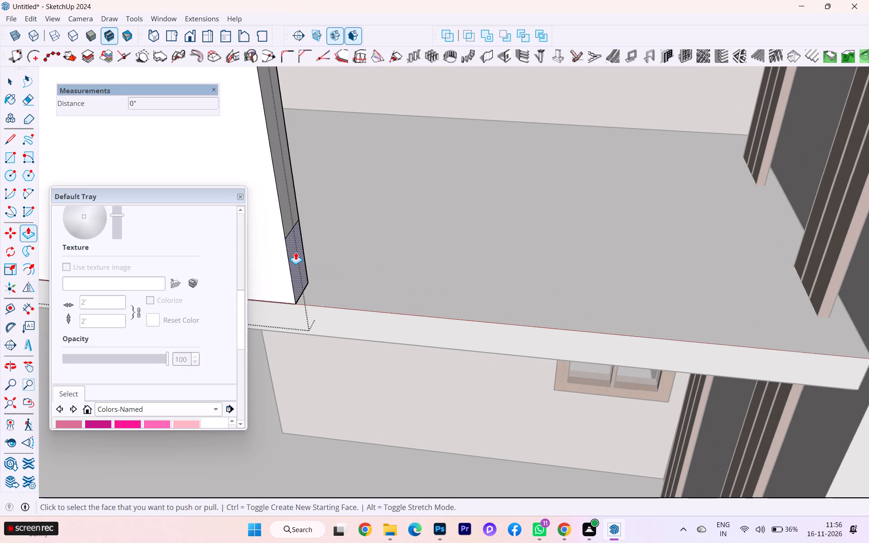
left_click(297, 251)
scroll(499, 256, "down", 1)
scroll(499, 256, "up", 1)
scroll(499, 256, "down", 4)
scroll(499, 256, "up", 1)
scroll(499, 256, "down", 1)
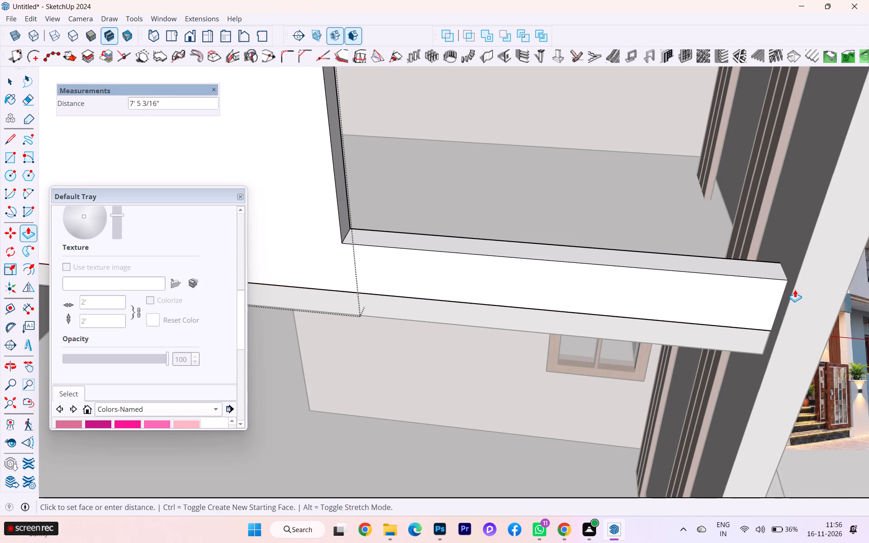
left_click(799, 272)
Pull the parapet's front face outward by 4".
scroll(630, 281, "down", 3)
scroll(646, 280, "up", 1)
scroll(666, 280, "down", 3)
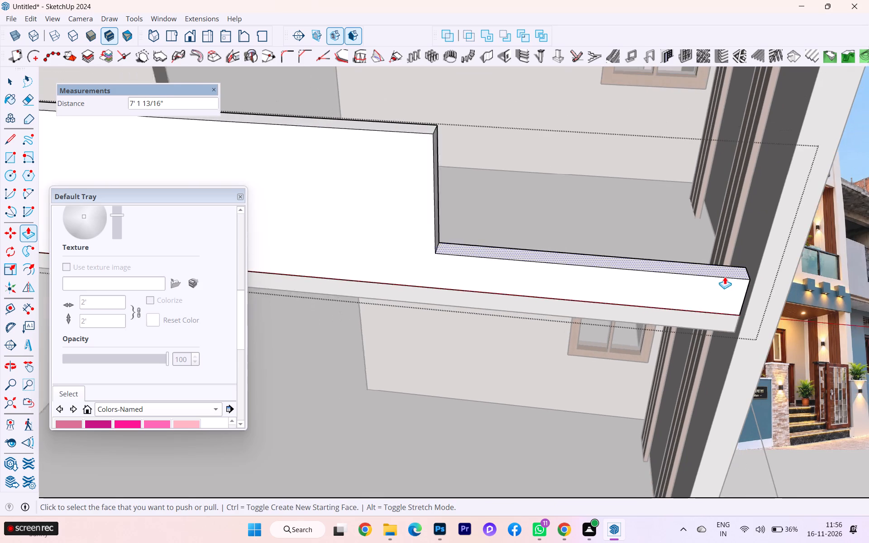
scroll(725, 276, "down", 1)
scroll(725, 276, "up", 1)
scroll(631, 293, "down", 5)
scroll(647, 287, "up", 1)
scroll(648, 287, "down", 1)
scroll(649, 286, "up", 3)
scroll(650, 286, "down", 2)
scroll(664, 284, "up", 1)
scroll(664, 284, "down", 4)
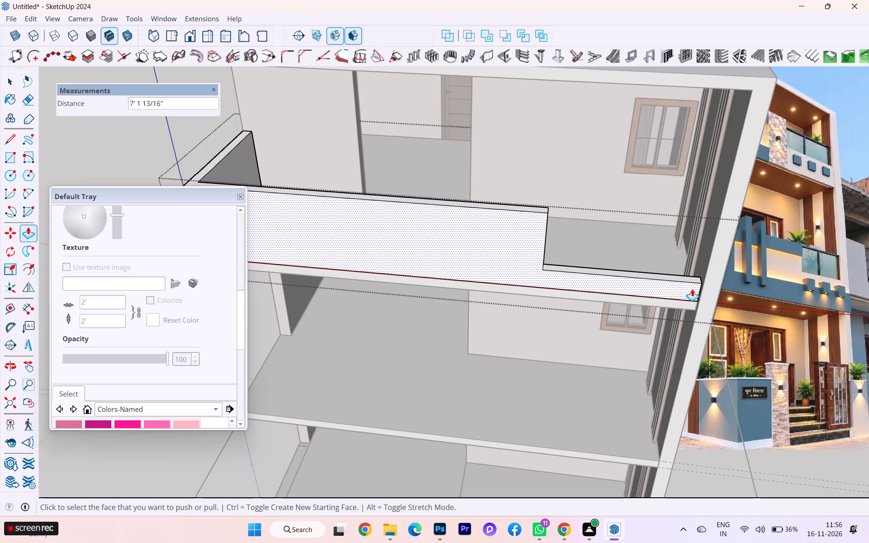
scroll(713, 289, "up", 6)
left_click(676, 289)
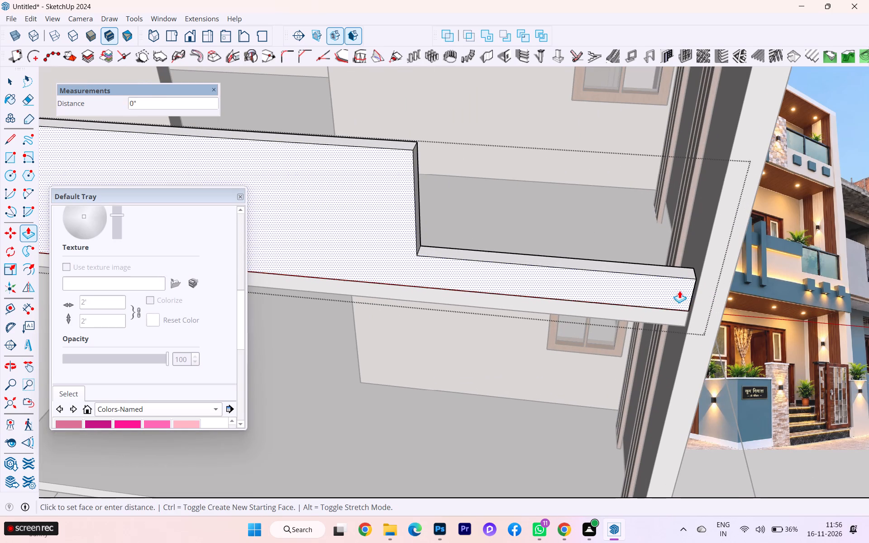
left_click(701, 272)
Thicken the balcony's side parapet by pulling its inner face 3" inward.
scroll(714, 272, "down", 2)
scroll(717, 272, "up", 1)
scroll(717, 272, "down", 2)
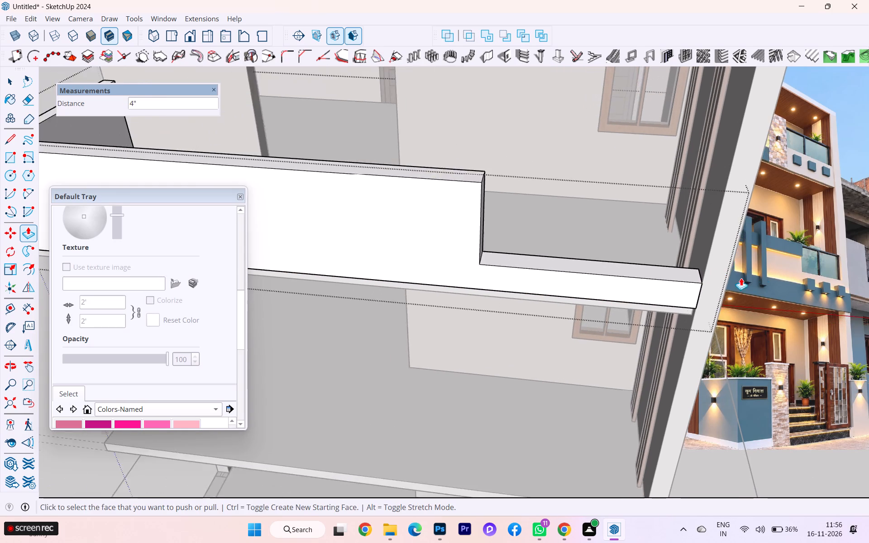
scroll(767, 276, "down", 9)
scroll(665, 282, "down", 1)
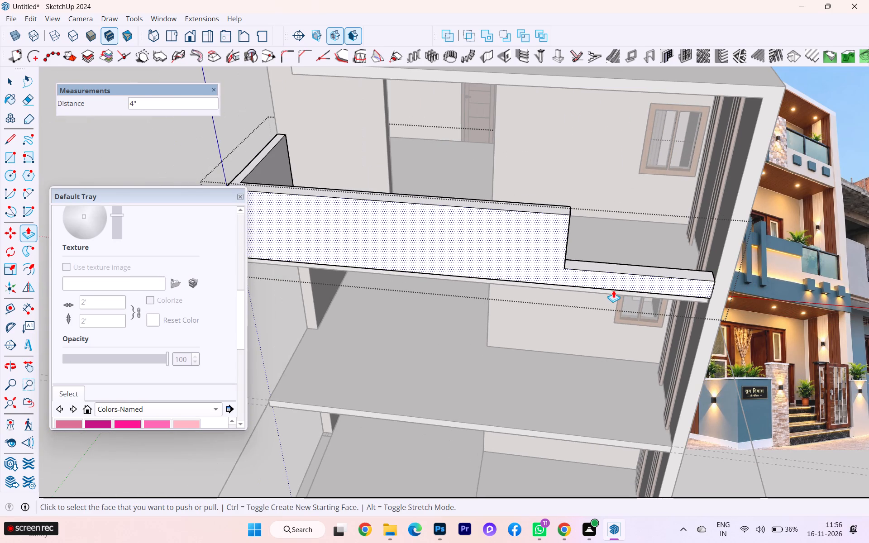
middle_click_drag(576, 284, 606, 195)
scroll(548, 162, "up", 4)
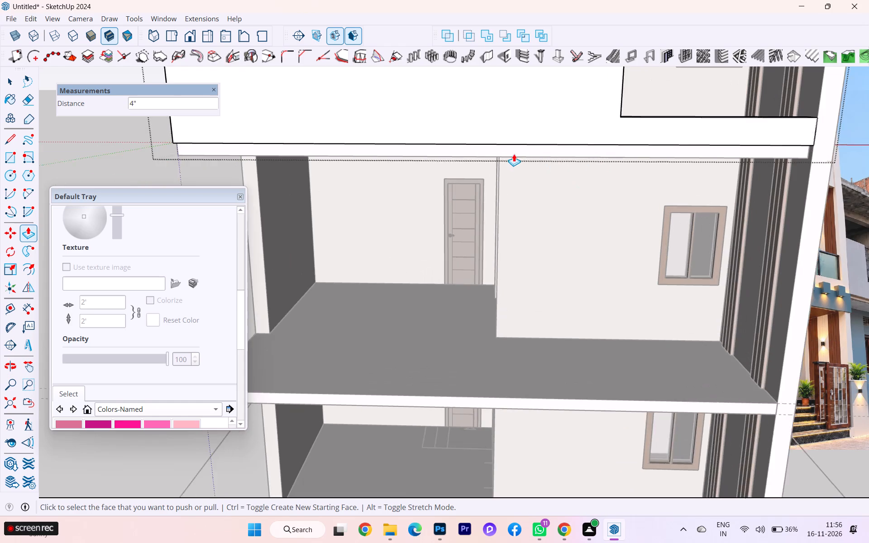
scroll(612, 153, "down", 4)
middle_click_drag(589, 210, 667, 330)
scroll(586, 311, "up", 5)
scroll(335, 287, "up", 1)
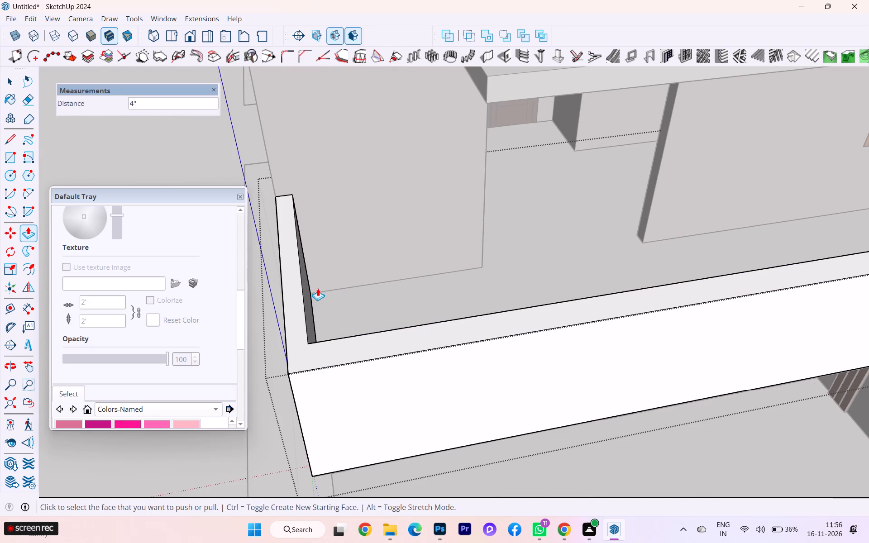
left_click(309, 296)
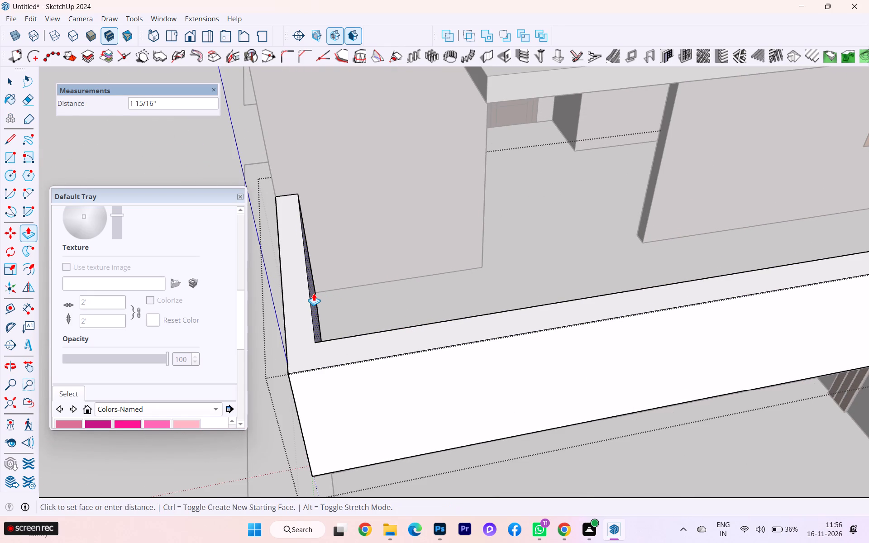
key("3")
key("Return")
Raise the top of the low parapet section by about 3 11/16".
scroll(425, 290, "down", 1)
scroll(428, 290, "up", 1)
scroll(430, 290, "down", 3)
middle_click_drag(519, 290, 584, 291)
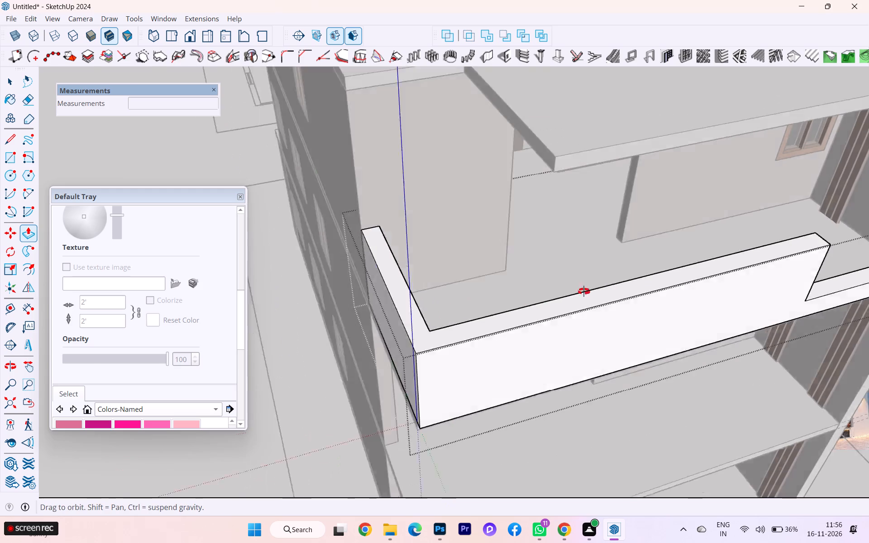
middle_click_drag(584, 291, 441, 286)
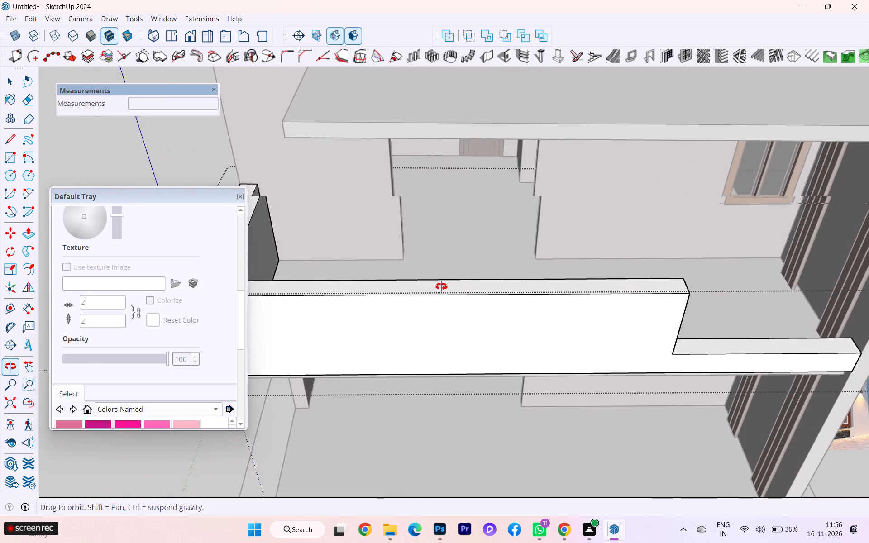
middle_click_drag(441, 286, 441, 287)
scroll(661, 293, "down", 2)
scroll(671, 293, "up", 6)
scroll(673, 292, "down", 2)
scroll(685, 290, "up", 1)
scroll(685, 290, "down", 4)
scroll(674, 292, "up", 2)
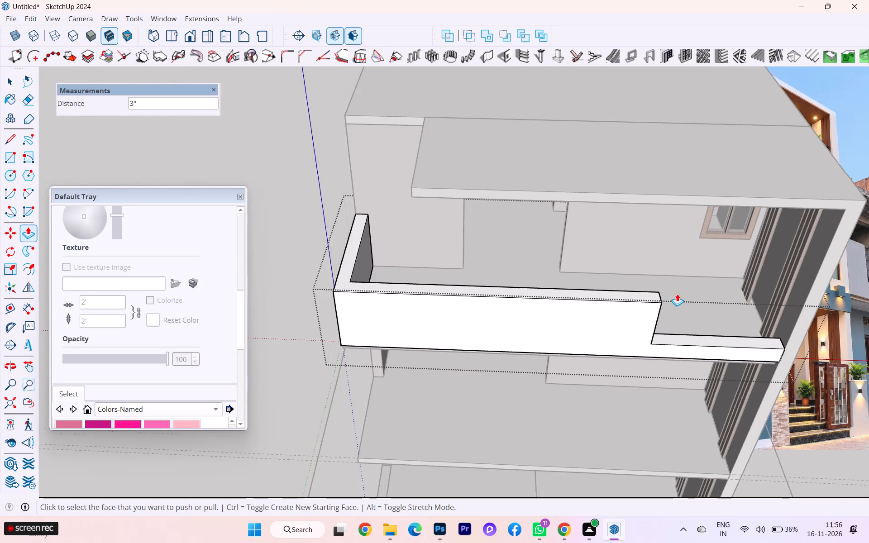
scroll(565, 286, "down", 5)
scroll(617, 323, "up", 1)
scroll(617, 323, "down", 1)
scroll(618, 323, "up", 3)
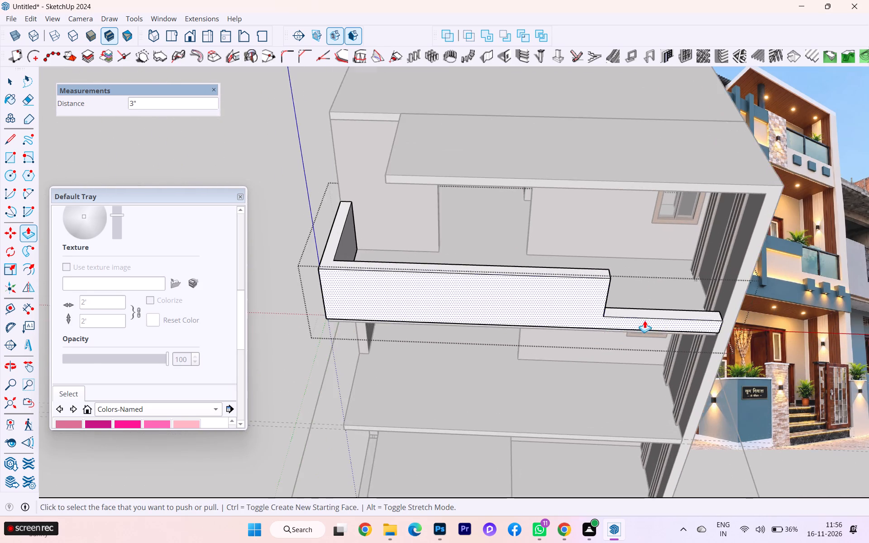
scroll(645, 320, "up", 4)
scroll(653, 316, "down", 1)
scroll(653, 316, "up", 1)
left_click(656, 311)
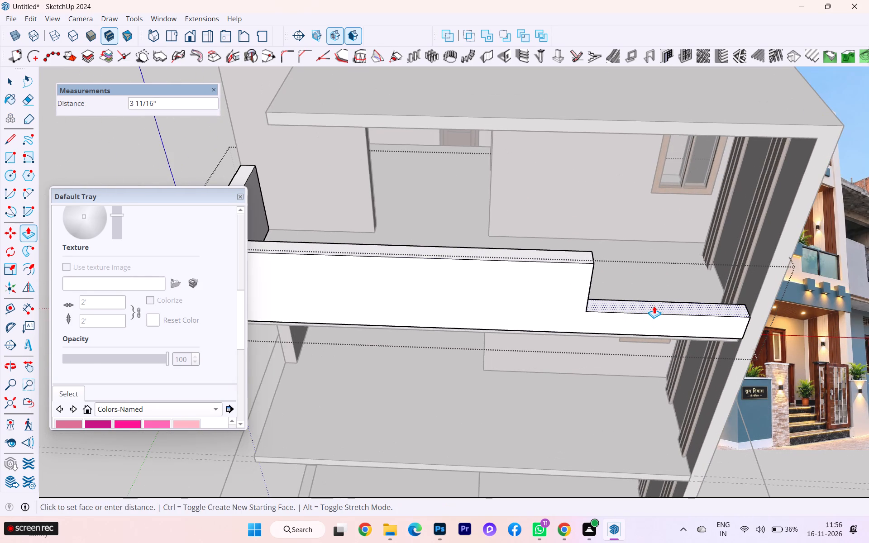
left_click(654, 307)
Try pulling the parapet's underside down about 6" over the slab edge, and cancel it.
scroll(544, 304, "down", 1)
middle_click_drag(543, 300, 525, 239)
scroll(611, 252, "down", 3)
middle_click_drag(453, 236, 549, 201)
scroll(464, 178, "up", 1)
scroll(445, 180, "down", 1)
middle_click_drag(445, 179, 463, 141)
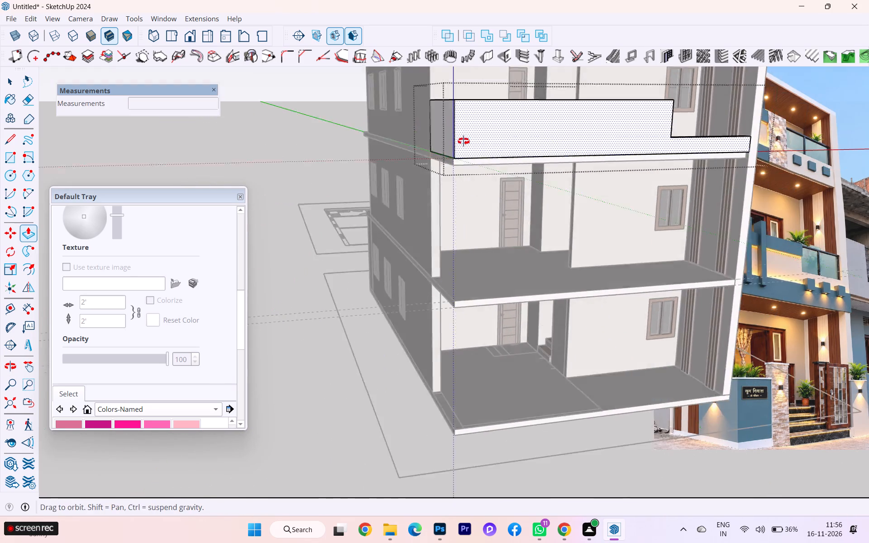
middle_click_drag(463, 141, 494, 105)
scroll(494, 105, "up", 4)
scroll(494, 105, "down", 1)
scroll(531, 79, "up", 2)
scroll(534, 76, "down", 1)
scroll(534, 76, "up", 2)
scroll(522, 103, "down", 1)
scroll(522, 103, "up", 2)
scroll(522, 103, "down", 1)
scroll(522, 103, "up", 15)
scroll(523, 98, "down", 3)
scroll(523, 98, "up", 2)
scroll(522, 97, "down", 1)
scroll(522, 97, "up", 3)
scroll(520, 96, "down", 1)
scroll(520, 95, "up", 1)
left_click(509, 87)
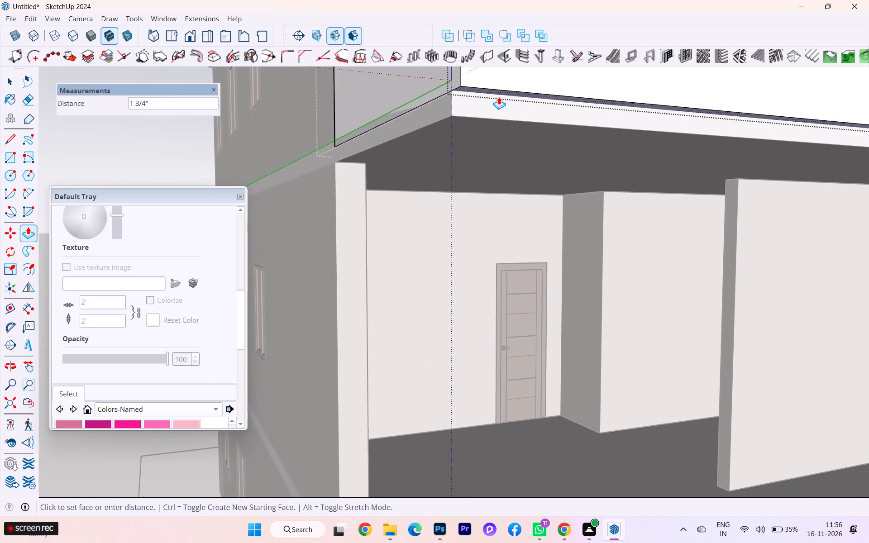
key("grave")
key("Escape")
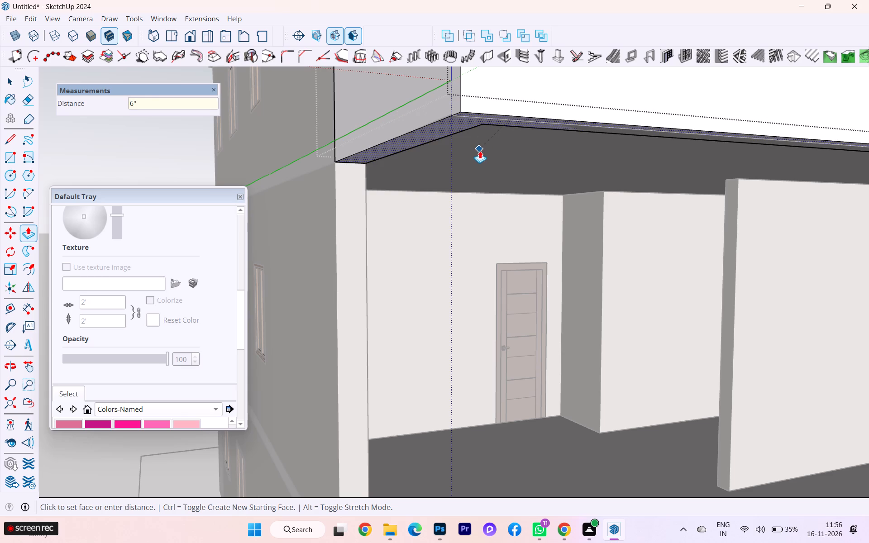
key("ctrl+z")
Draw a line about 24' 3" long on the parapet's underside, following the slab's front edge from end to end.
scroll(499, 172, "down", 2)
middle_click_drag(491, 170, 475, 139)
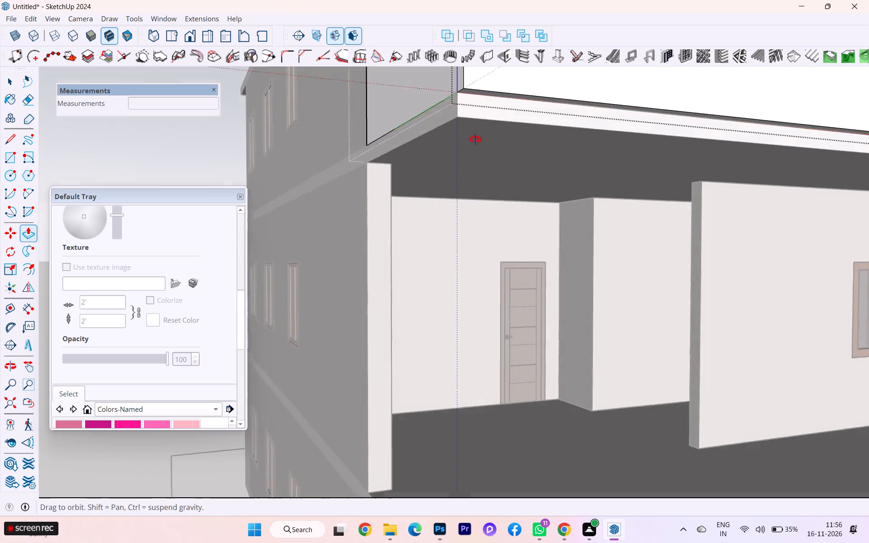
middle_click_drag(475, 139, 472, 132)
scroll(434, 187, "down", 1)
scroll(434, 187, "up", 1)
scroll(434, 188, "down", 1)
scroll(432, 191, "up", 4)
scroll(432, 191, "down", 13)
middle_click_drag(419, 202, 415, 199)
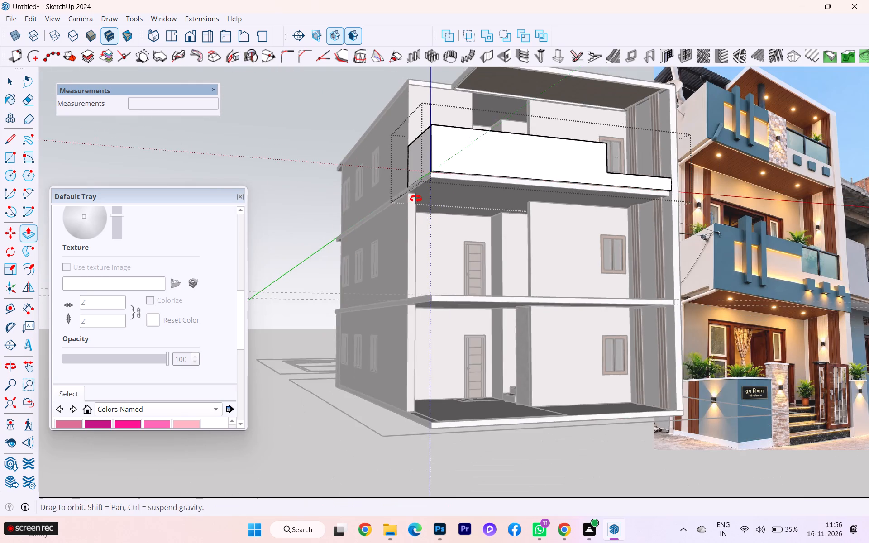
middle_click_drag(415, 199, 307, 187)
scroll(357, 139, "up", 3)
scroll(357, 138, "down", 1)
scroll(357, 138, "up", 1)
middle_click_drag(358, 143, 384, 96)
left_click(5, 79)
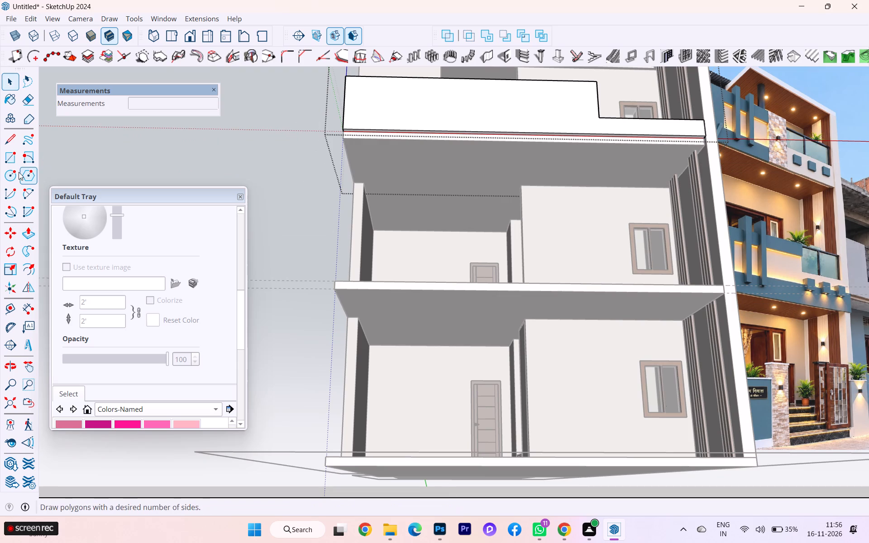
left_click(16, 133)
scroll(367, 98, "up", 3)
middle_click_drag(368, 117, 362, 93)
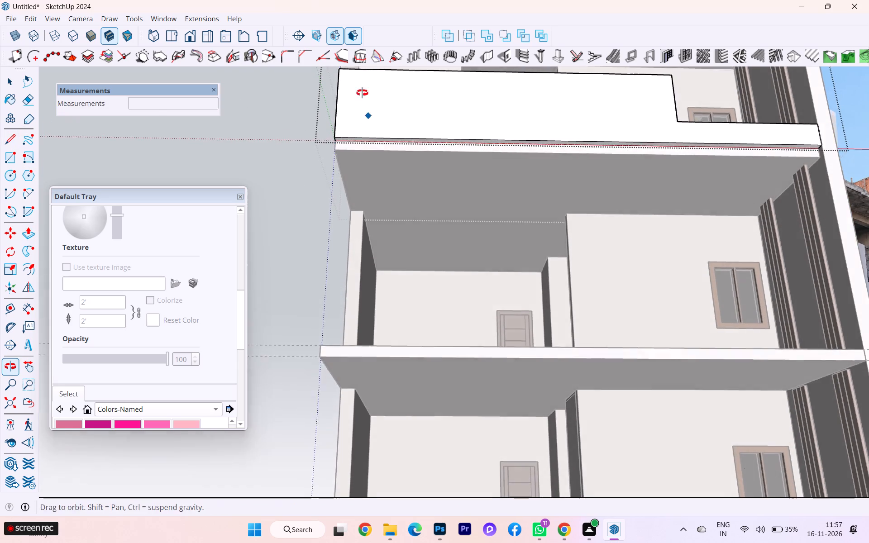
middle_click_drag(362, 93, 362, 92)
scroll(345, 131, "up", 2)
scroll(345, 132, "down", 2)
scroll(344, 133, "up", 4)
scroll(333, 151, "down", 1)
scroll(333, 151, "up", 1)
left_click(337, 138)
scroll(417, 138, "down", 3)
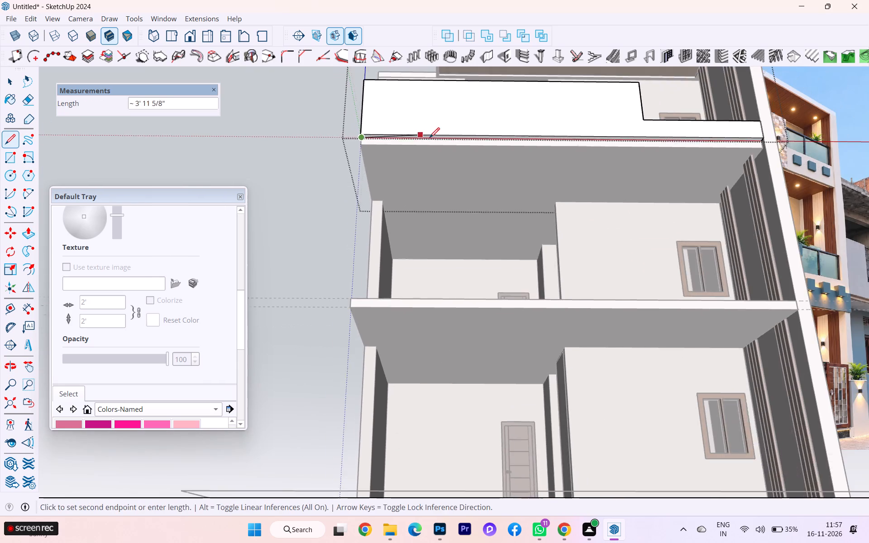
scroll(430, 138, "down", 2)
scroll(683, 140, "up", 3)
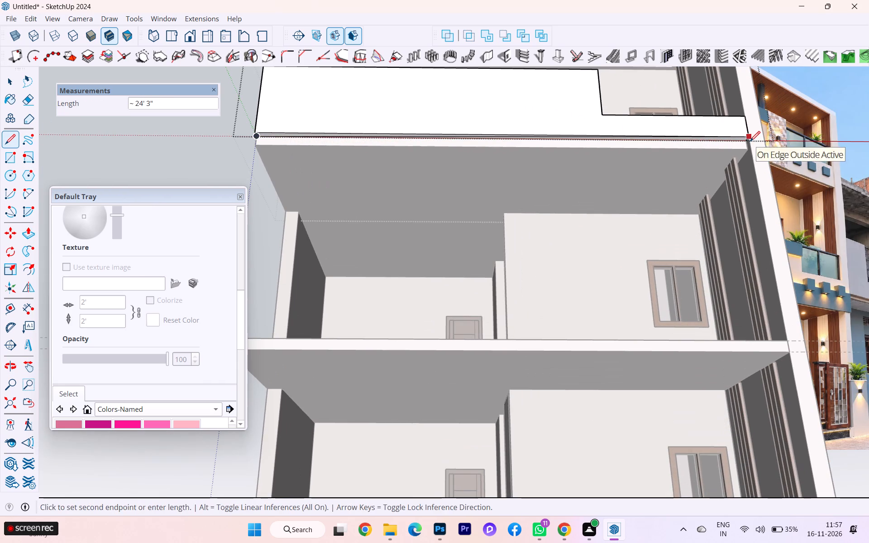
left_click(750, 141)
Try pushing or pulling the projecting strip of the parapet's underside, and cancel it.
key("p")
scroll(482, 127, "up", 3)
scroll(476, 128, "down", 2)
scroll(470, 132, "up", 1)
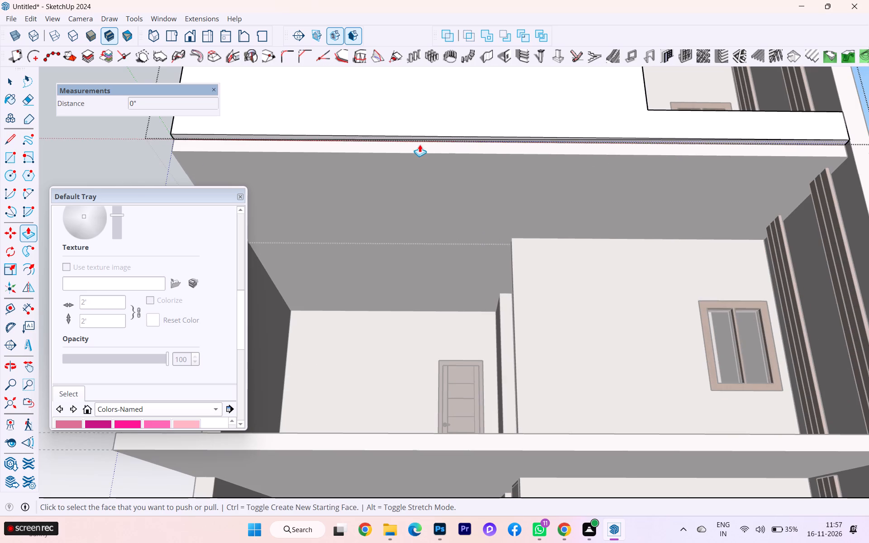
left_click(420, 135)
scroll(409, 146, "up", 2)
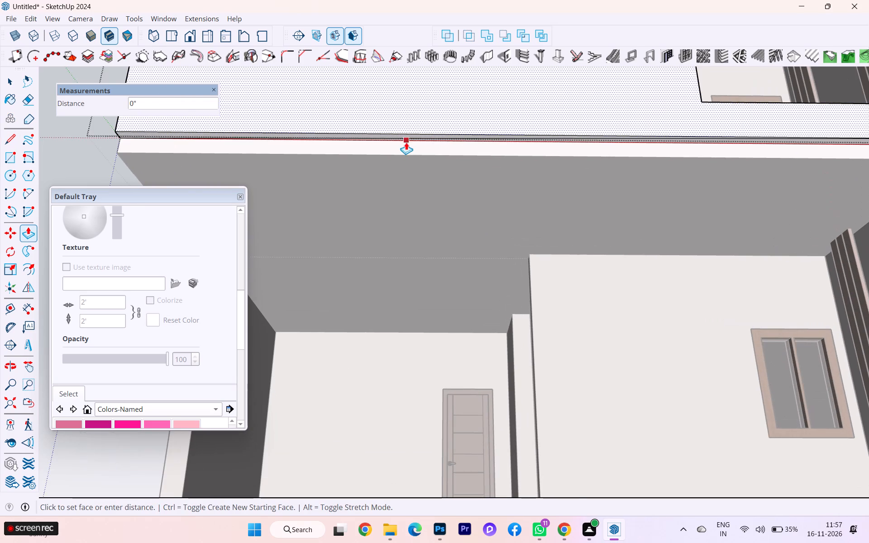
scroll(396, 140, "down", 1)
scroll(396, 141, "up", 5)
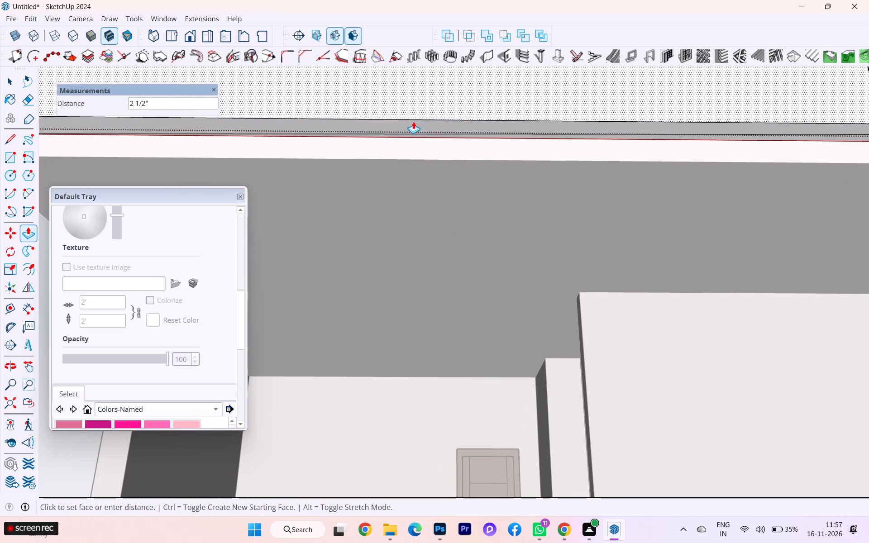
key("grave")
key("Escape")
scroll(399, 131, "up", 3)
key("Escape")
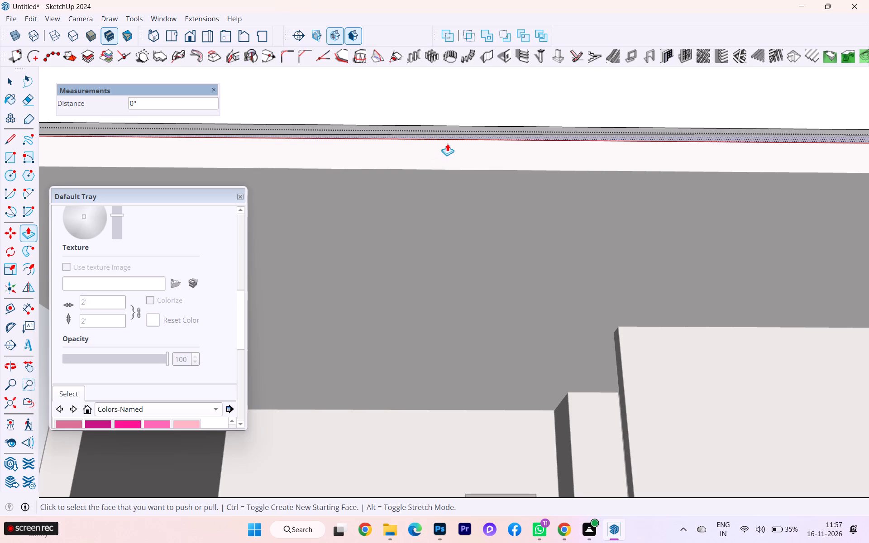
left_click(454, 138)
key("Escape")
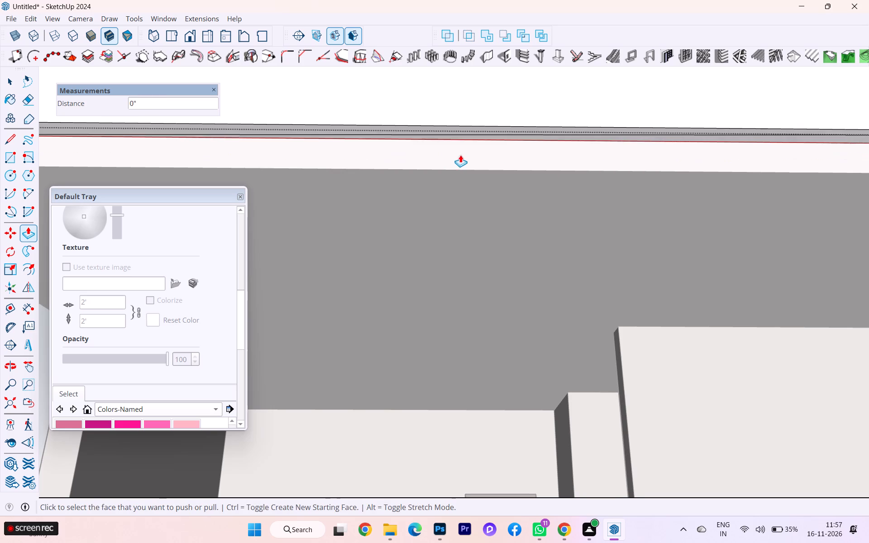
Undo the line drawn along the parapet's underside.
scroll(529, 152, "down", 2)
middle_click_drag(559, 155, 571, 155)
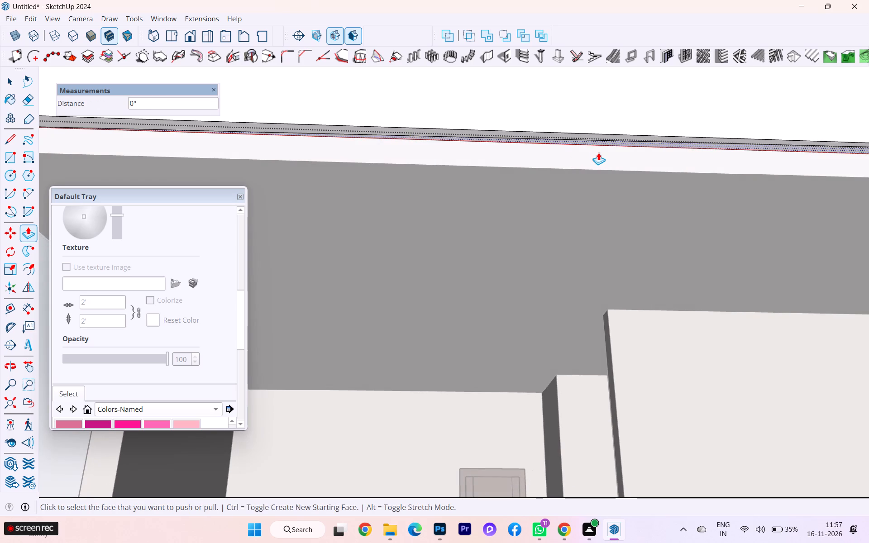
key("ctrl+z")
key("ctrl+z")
Draw a 24' 3" line on the parapet's underside, following the slab's front edge from end to end.
scroll(735, 162, "down", 4)
scroll(739, 163, "up", 1)
scroll(739, 163, "down", 2)
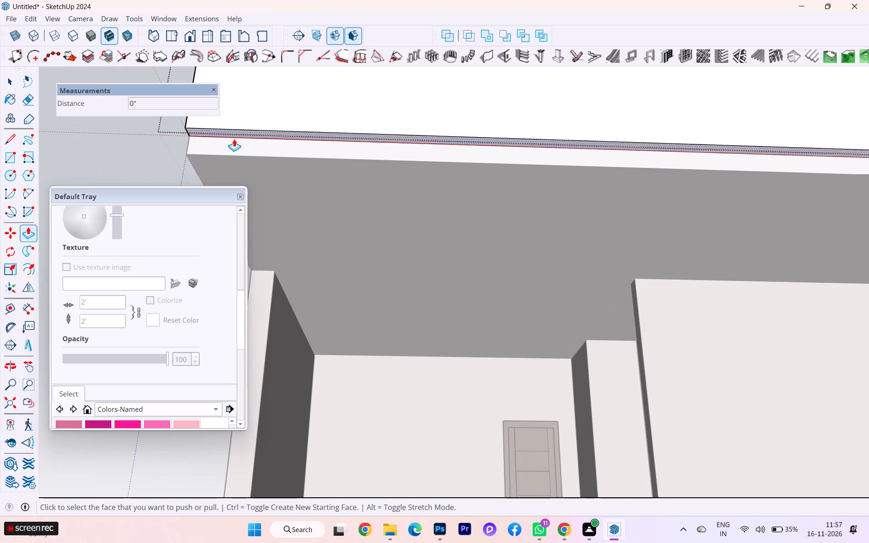
left_click(14, 79)
left_click(16, 143)
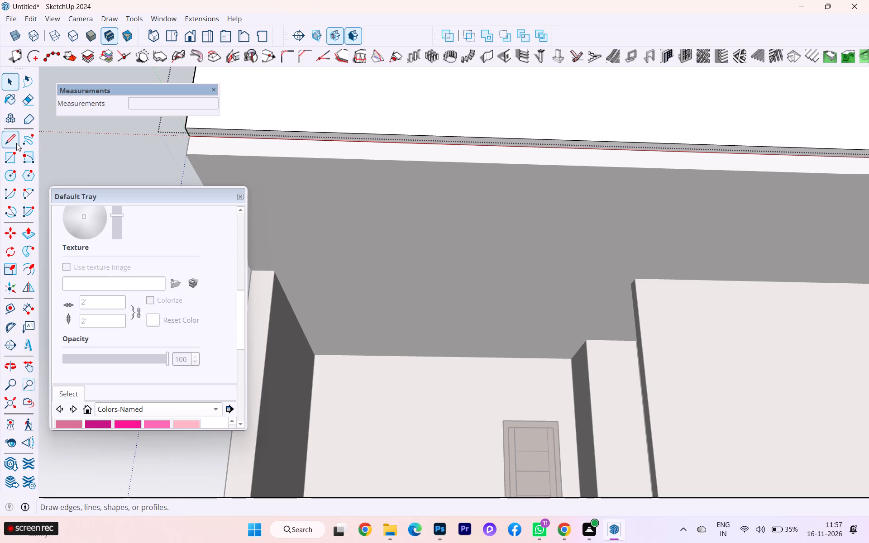
scroll(180, 127, "up", 2)
left_click(191, 139)
scroll(169, 144, "down", 4)
scroll(169, 144, "up", 2)
scroll(168, 144, "down", 3)
scroll(168, 144, "up", 3)
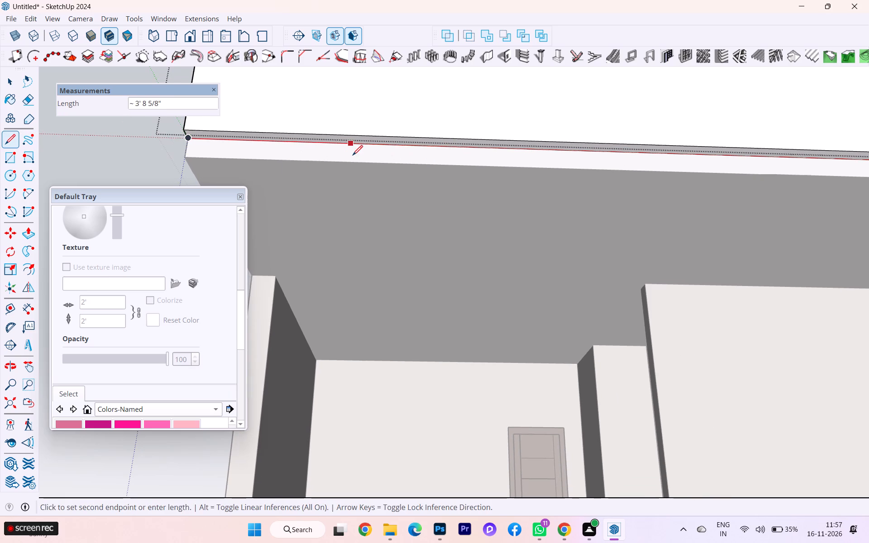
key("Right")
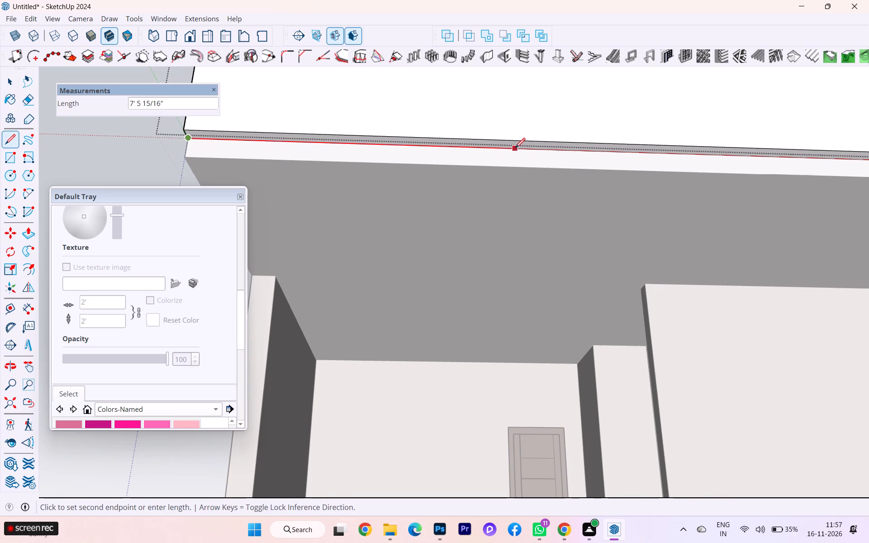
scroll(429, 152, "down", 4)
scroll(404, 155, "up", 1)
scroll(408, 158, "down", 2)
scroll(431, 161, "up", 1)
scroll(439, 161, "down", 1)
scroll(766, 150, "up", 2)
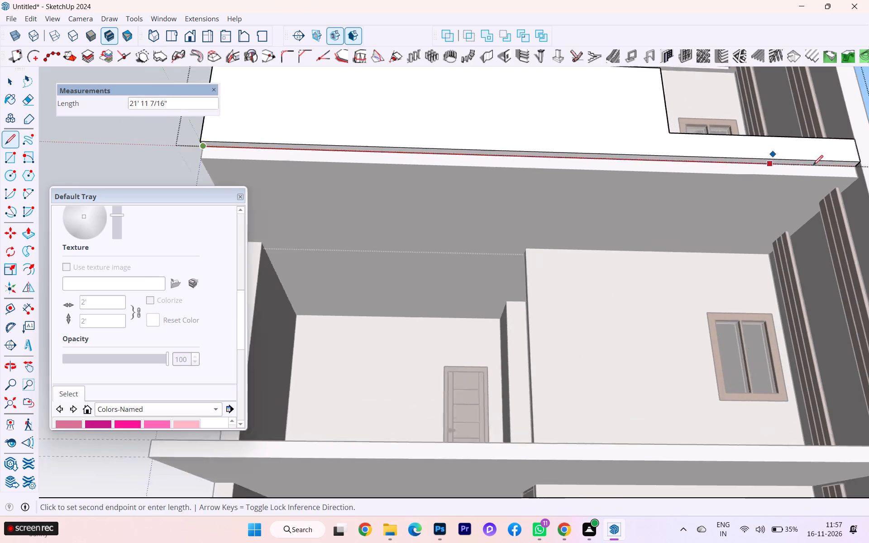
scroll(813, 165, "up", 4)
scroll(807, 171, "down", 4)
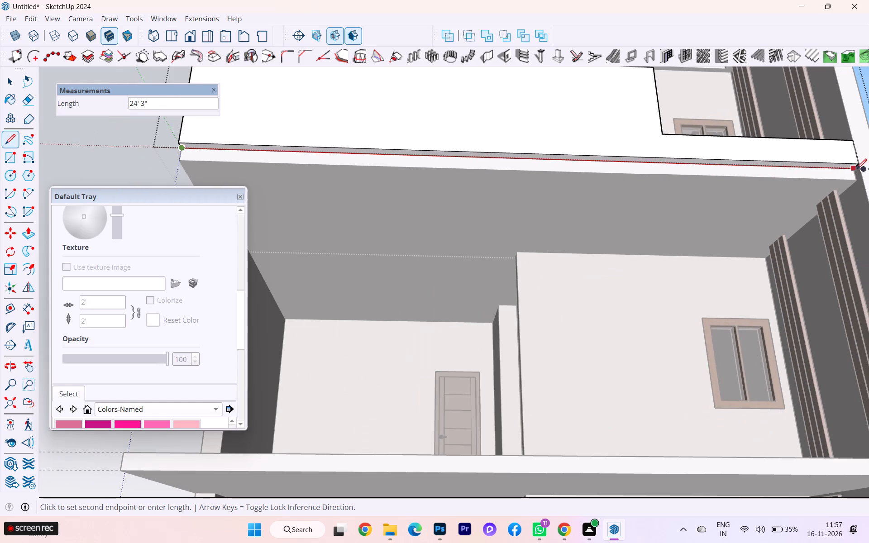
left_click(856, 168)
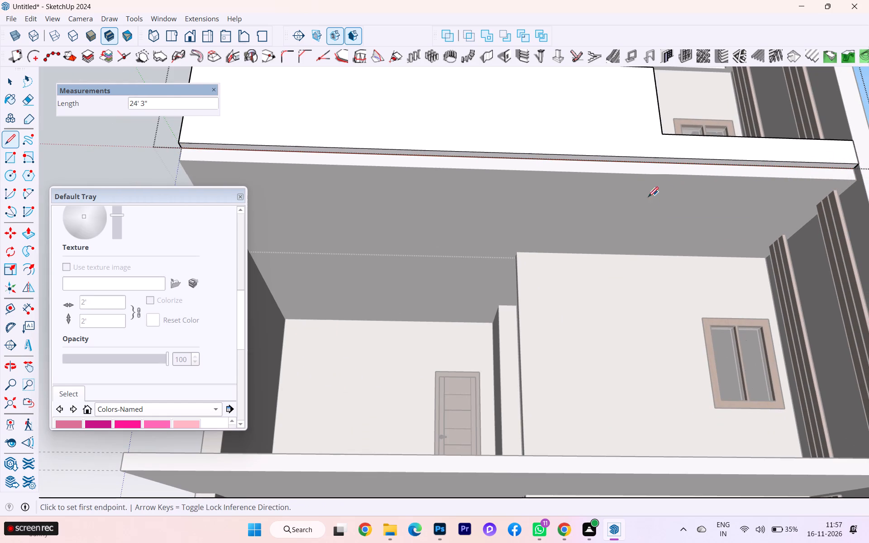
Pull the projecting strip of the parapet's underside down 6" to cover the slab's front edge, and leave the parapet's group.
key("p")
scroll(587, 181, "up", 4)
scroll(581, 176, "down", 1)
scroll(581, 175, "up", 1)
left_click(554, 146)
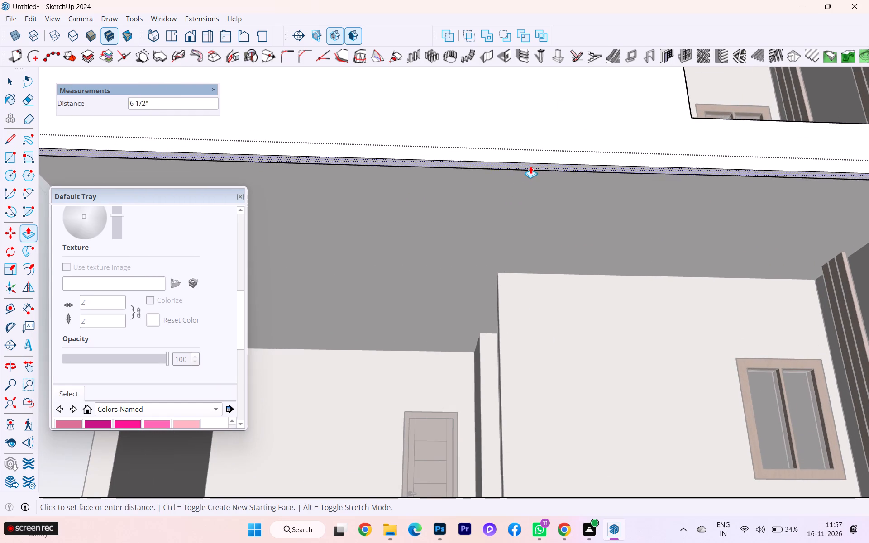
left_click(497, 169)
scroll(587, 147, "down", 8)
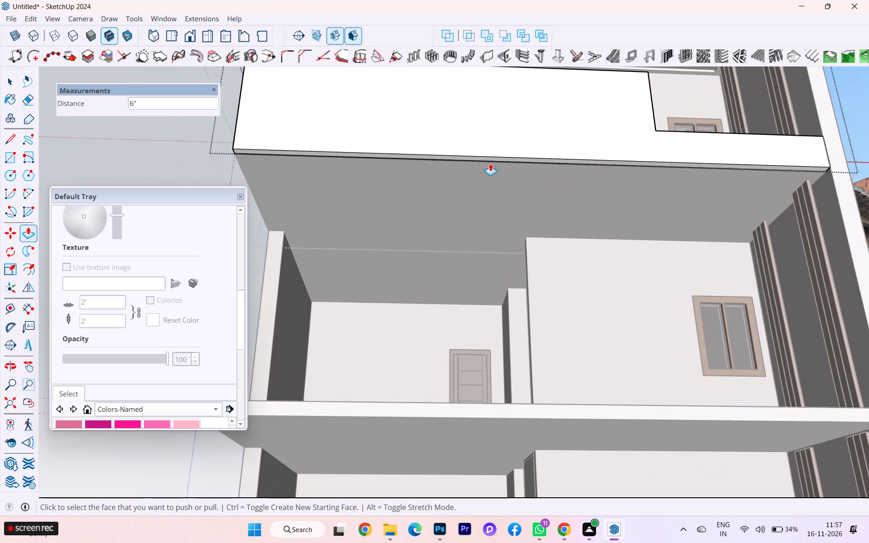
middle_click_drag(485, 165, 516, 365)
scroll(636, 210, "down", 2)
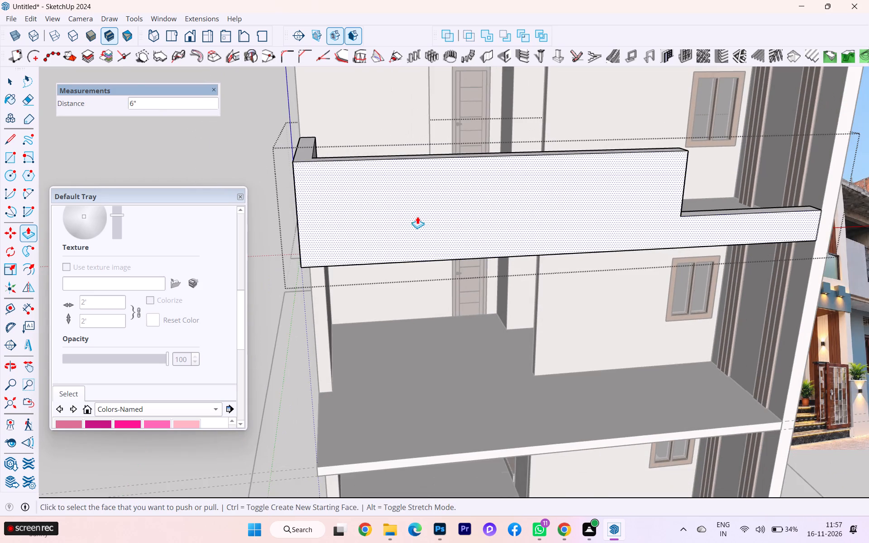
scroll(417, 216, "down", 1)
middle_click_drag(444, 215, 586, 212)
left_click(5, 81)
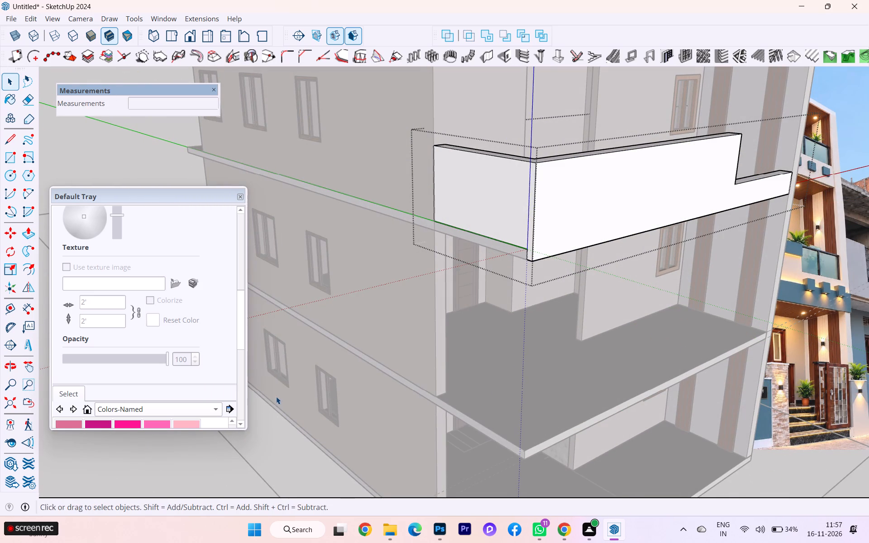
left_click(276, 396)
Open the slab under the upper balcony's parapet for editing.
middle_click_drag(500, 302, 482, 302)
scroll(479, 242, "up", 4)
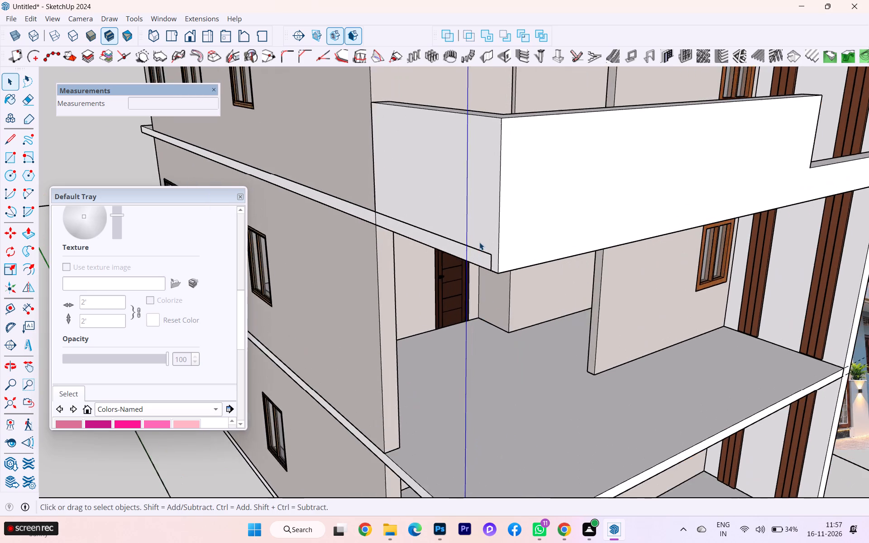
scroll(479, 242, "up", 2)
scroll(482, 245, "down", 2)
scroll(482, 245, "up", 1)
scroll(482, 245, "down", 1)
scroll(482, 245, "up", 6)
scroll(471, 242, "down", 3)
scroll(448, 252, "up", 2)
double_click(364, 218)
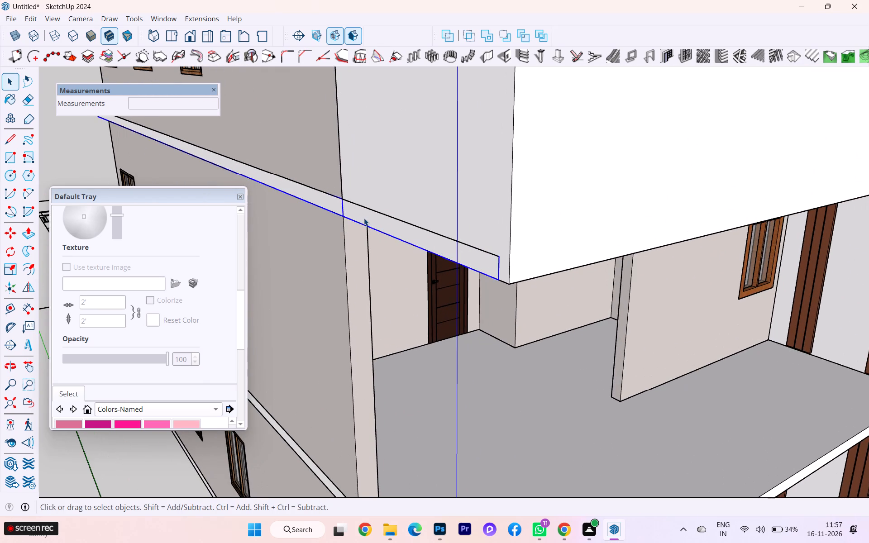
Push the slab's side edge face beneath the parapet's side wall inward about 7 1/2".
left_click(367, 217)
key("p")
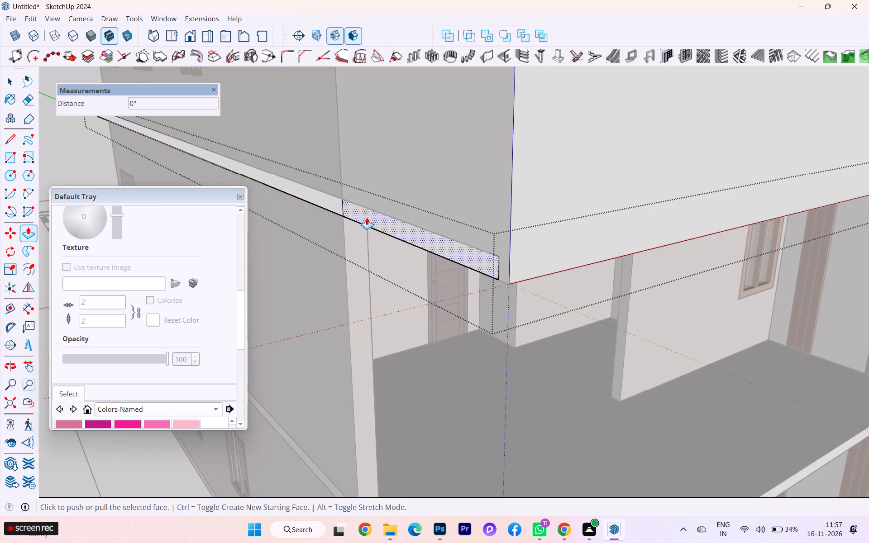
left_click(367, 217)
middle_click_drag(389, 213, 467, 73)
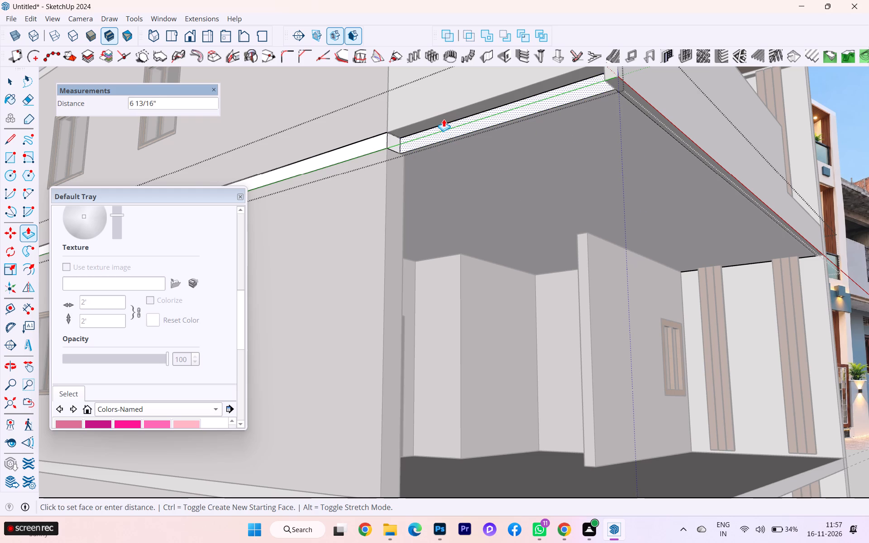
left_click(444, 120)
Examine the recessed side edge of the slab and its junctions with the parapet and wall from above, below and the front.
middle_click_drag(496, 127, 428, 140)
middle_click_drag(423, 142, 386, 150)
scroll(414, 144, "down", 1)
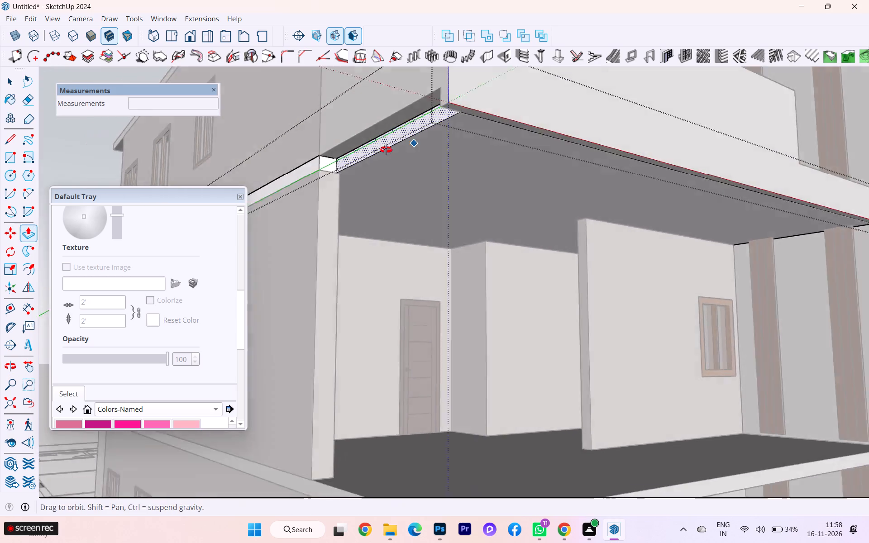
middle_click_drag(386, 150, 346, 166)
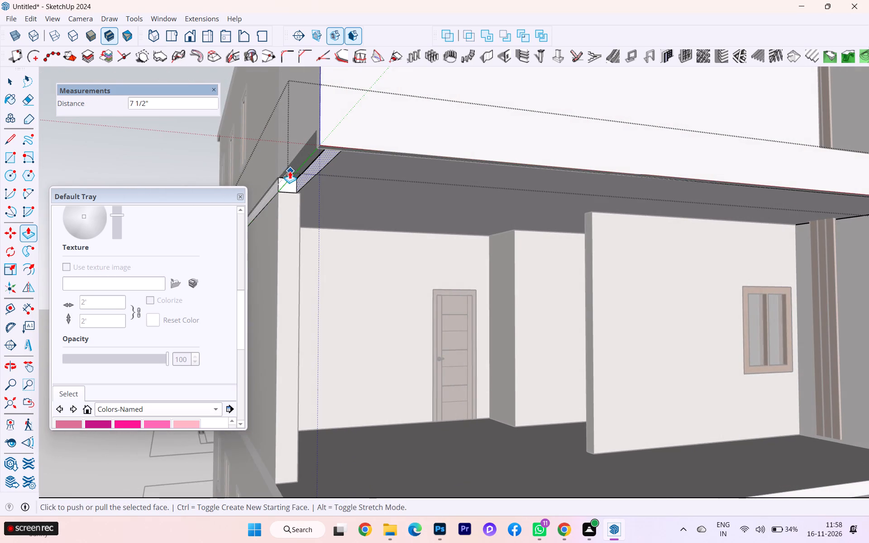
scroll(290, 171, "down", 1)
scroll(305, 168, "up", 5)
scroll(308, 179, "down", 1)
scroll(308, 179, "up", 4)
scroll(308, 179, "down", 2)
middle_click_drag(306, 186, 322, 274)
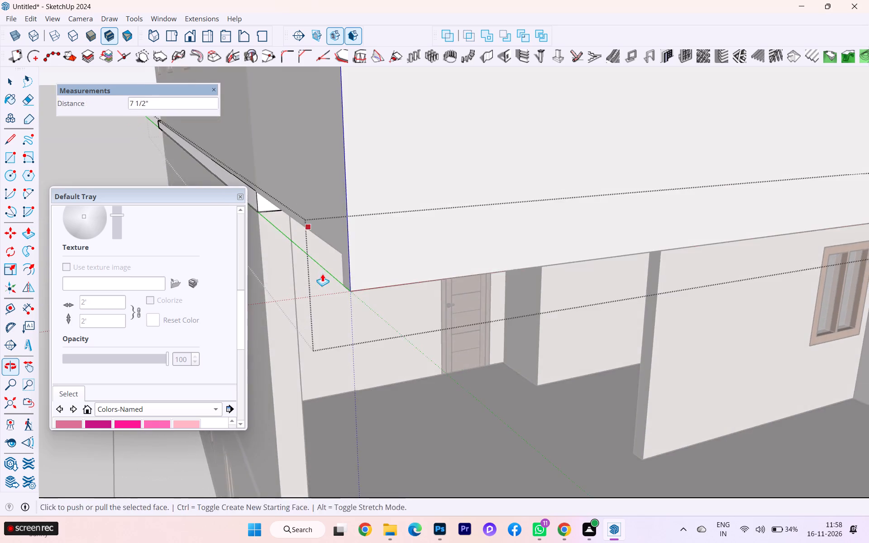
middle_click_drag(329, 259, 368, 237)
scroll(465, 173, "down", 5)
middle_click_drag(468, 201, 337, 252)
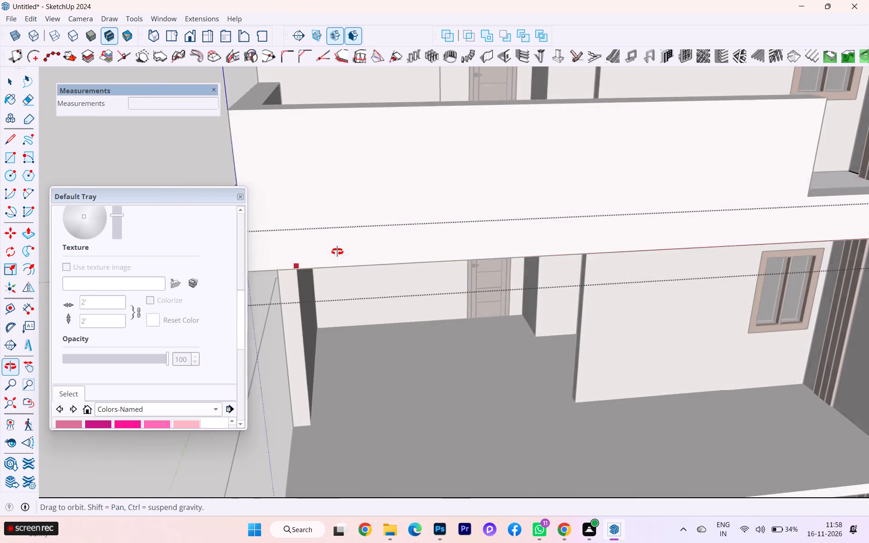
middle_click_drag(337, 252, 336, 252)
scroll(298, 209, "down", 8)
scroll(421, 216, "up", 1)
scroll(418, 216, "down", 2)
scroll(405, 213, "up", 1)
scroll(387, 207, "down", 2)
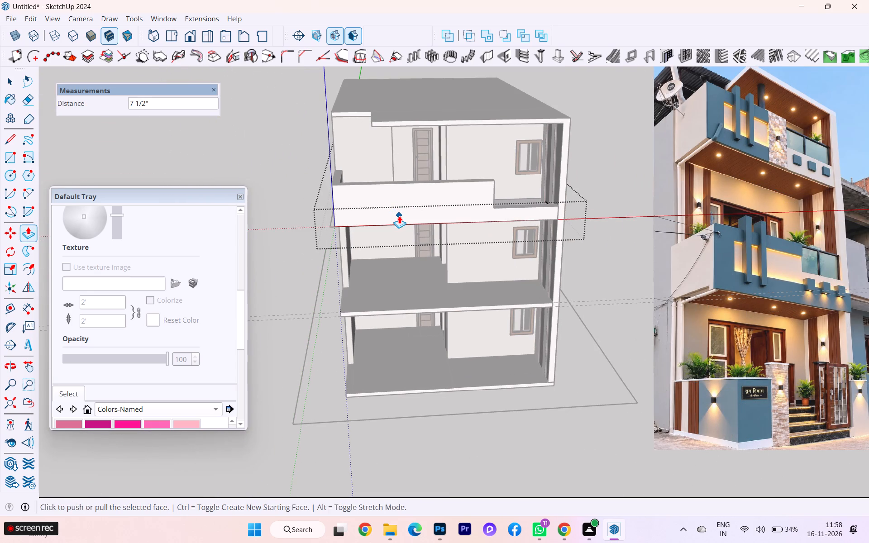
scroll(401, 219, "down", 1)
middle_click_drag(401, 219, 492, 182)
scroll(370, 203, "up", 2)
scroll(370, 203, "down", 1)
scroll(370, 203, "up", 2)
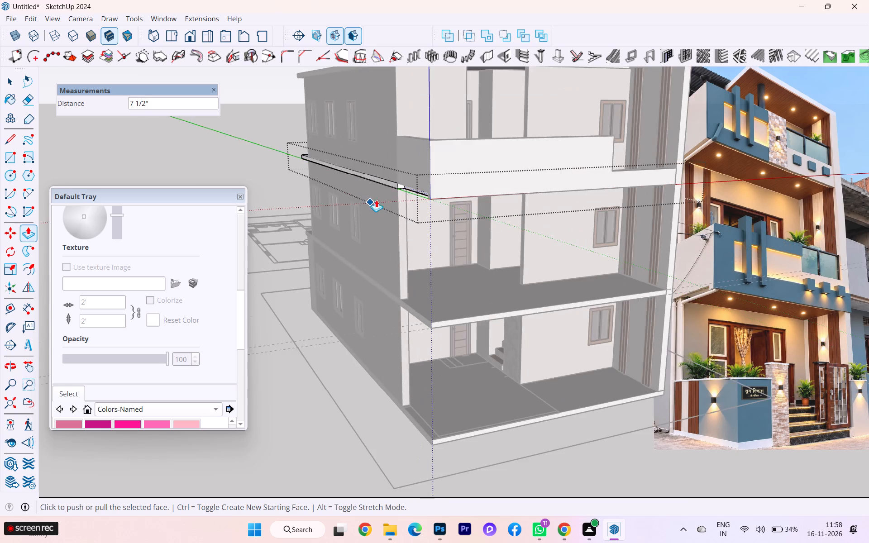
scroll(416, 195, "up", 4)
middle_click_drag(434, 195, 484, 195)
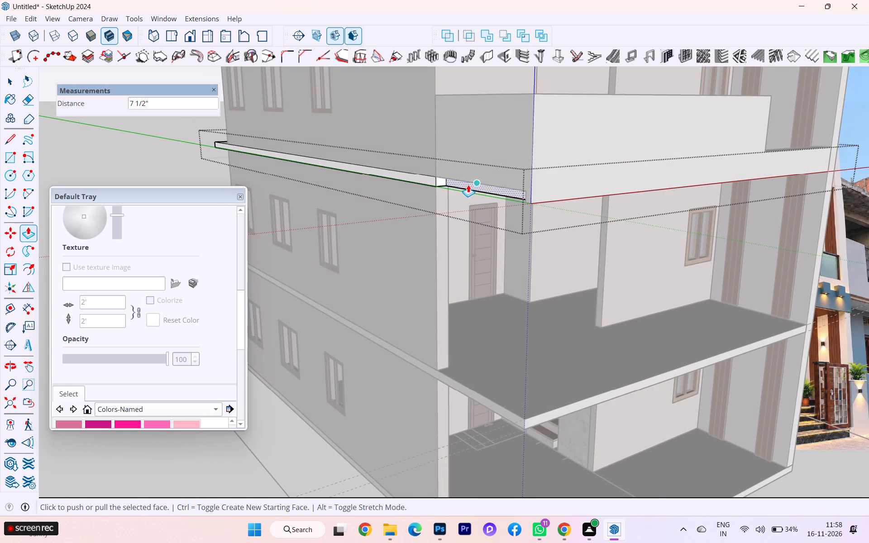
scroll(431, 188, "down", 1)
scroll(320, 209, "up", 1)
scroll(320, 210, "down", 3)
scroll(346, 247, "down", 4)
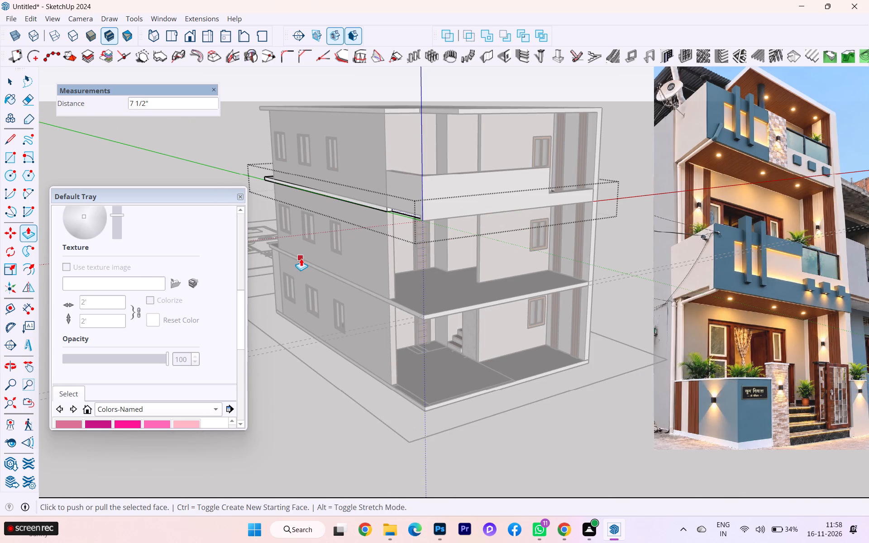
scroll(392, 178, "up", 4)
scroll(399, 212, "down", 4)
scroll(399, 212, "up", 3)
scroll(401, 214, "down", 1)
scroll(401, 215, "up", 1)
middle_click_drag(415, 212, 458, 139)
scroll(459, 137, "up", 6)
scroll(474, 133, "down", 1)
scroll(474, 133, "up", 1)
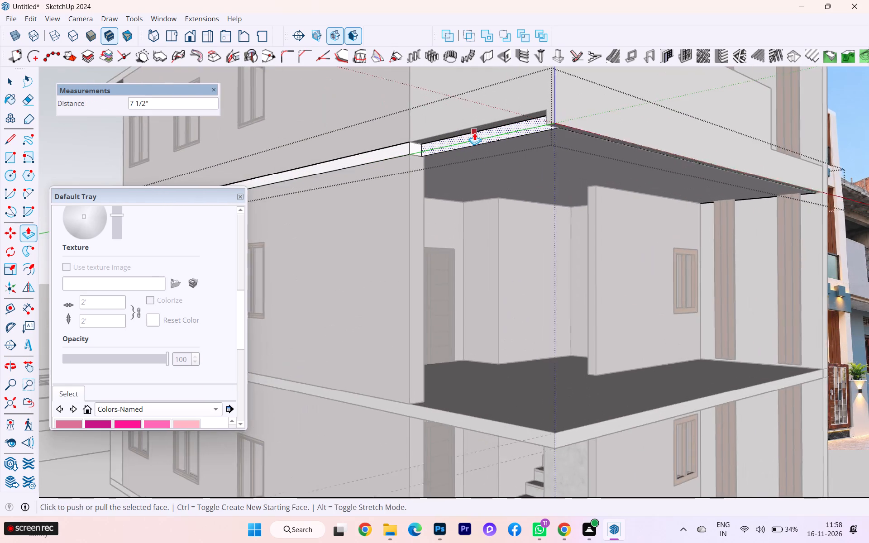
scroll(474, 133, "up", 3)
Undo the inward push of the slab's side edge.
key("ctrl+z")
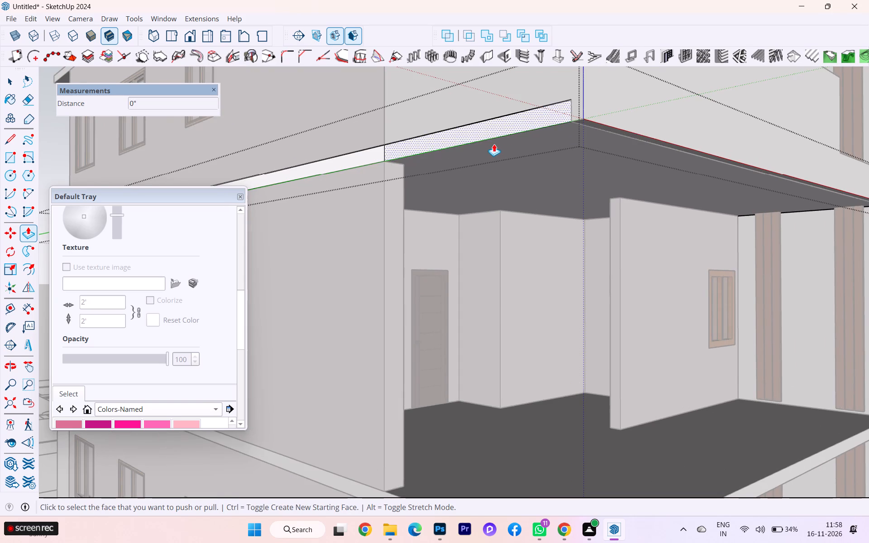
Push the slab's side edge face beneath the parapet's side wall inward 4".
scroll(494, 148, "down", 2)
middle_click_drag(481, 154, 363, 169)
middle_click_drag(362, 169, 459, 197)
scroll(418, 178, "up", 2)
left_click(418, 178)
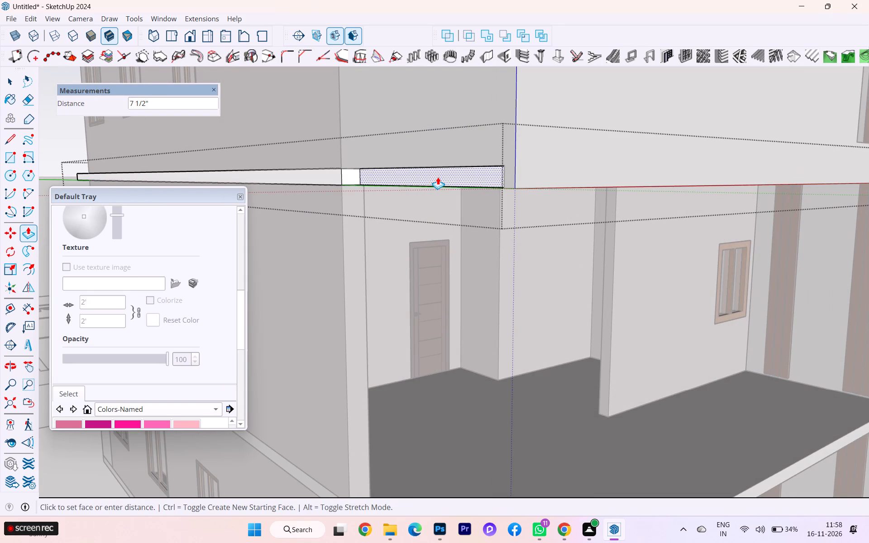
key("4")
key("Return")
Examine the recessed side edge of the slab from below, including its junctions with the wall and the parapet.
scroll(436, 180, "down", 1)
middle_click_drag(443, 153, 551, 0)
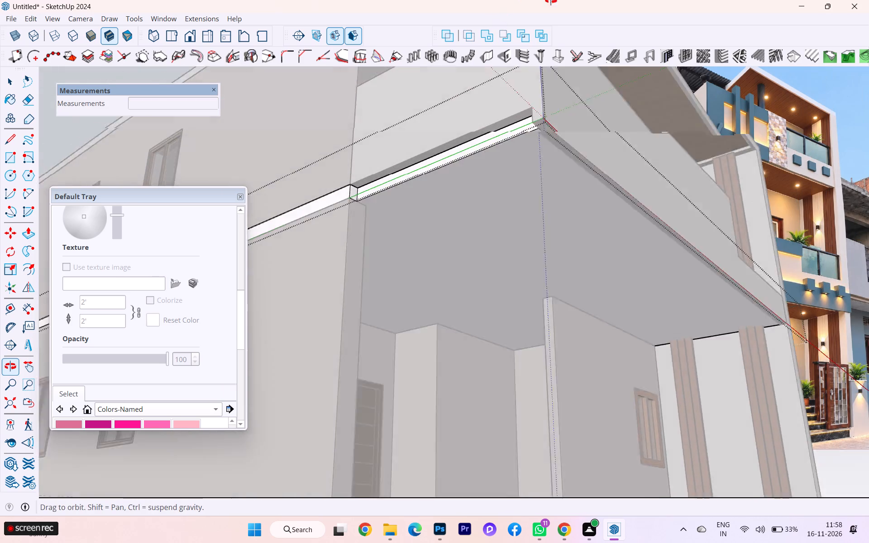
middle_click_drag(551, 0, 549, 0)
middle_click_drag(499, 137, 525, 92)
scroll(524, 98, "up", 3)
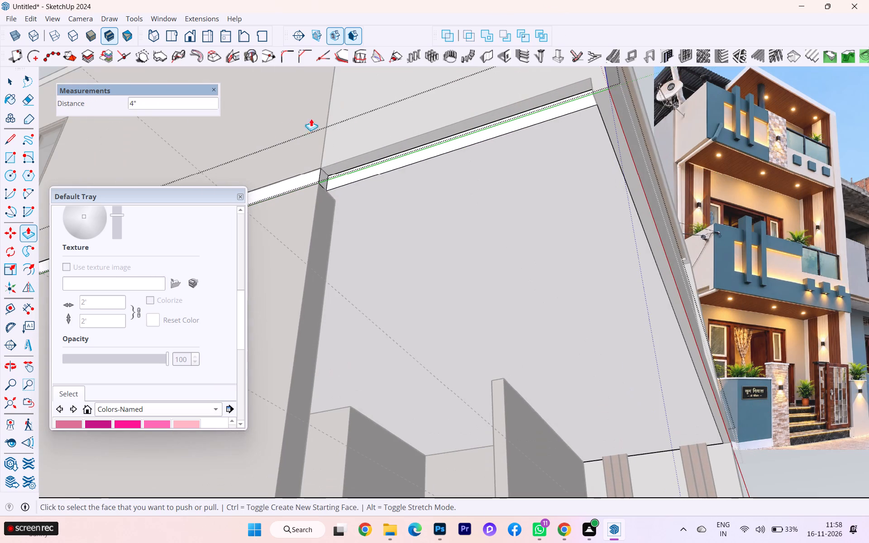
scroll(389, 139, "down", 1)
middle_click_drag(436, 143, 418, 204)
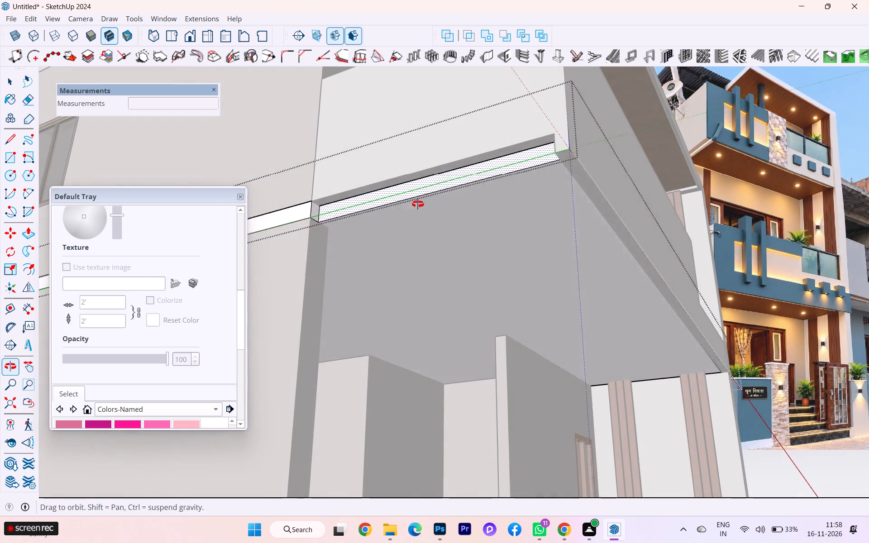
middle_click_drag(418, 204, 418, 205)
scroll(418, 205, "down", 1)
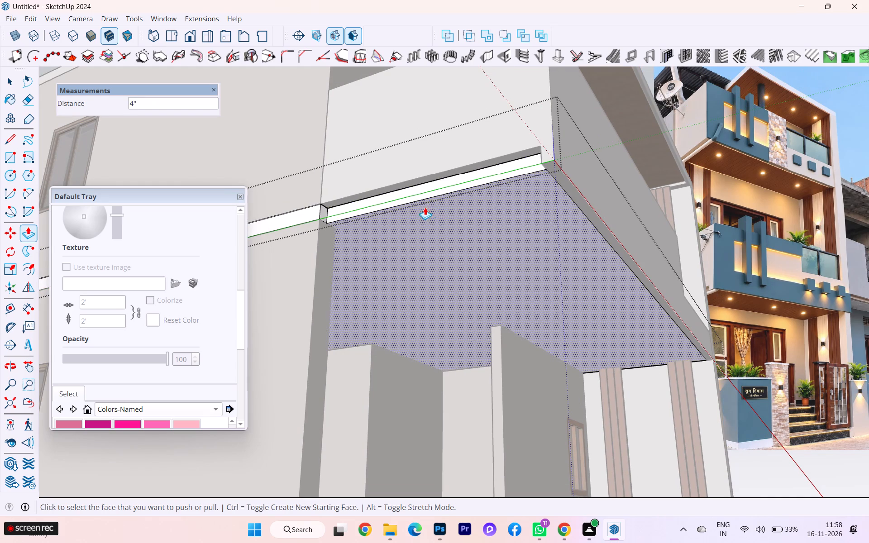
Draw a 23' 11" line across the slab's underside, from the inner end of the recessed side edge to the opposite side wall.
middle_click_drag(420, 204, 160, 197)
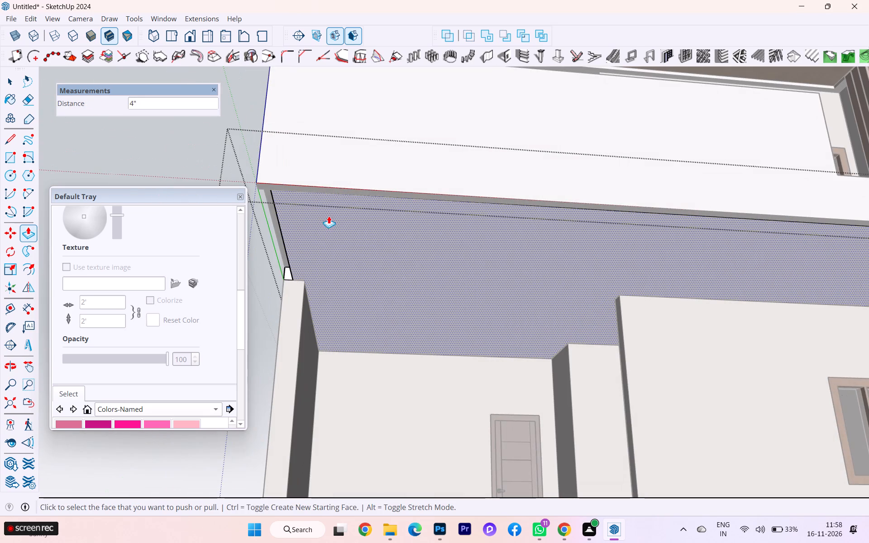
left_click(10, 138)
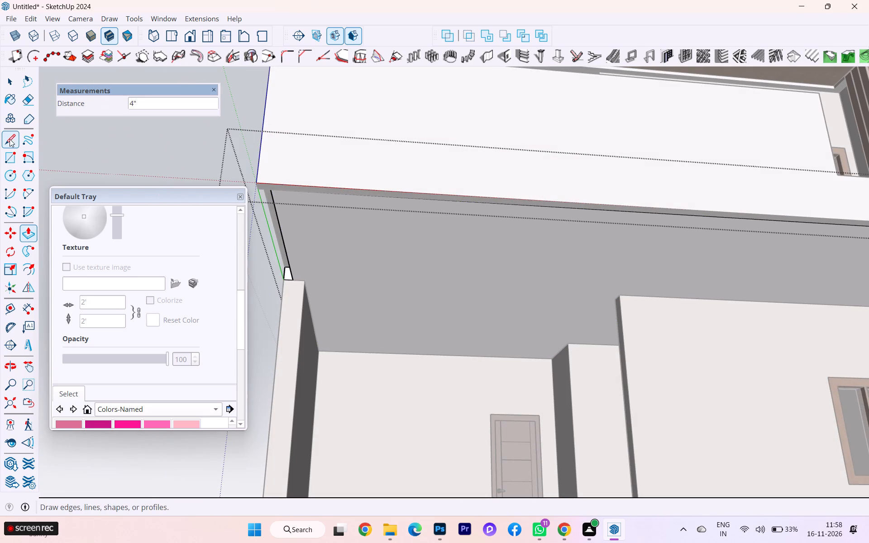
left_click(295, 279)
scroll(456, 287, "down", 2)
scroll(452, 286, "up", 1)
scroll(451, 286, "down", 2)
scroll(388, 286, "down", 1)
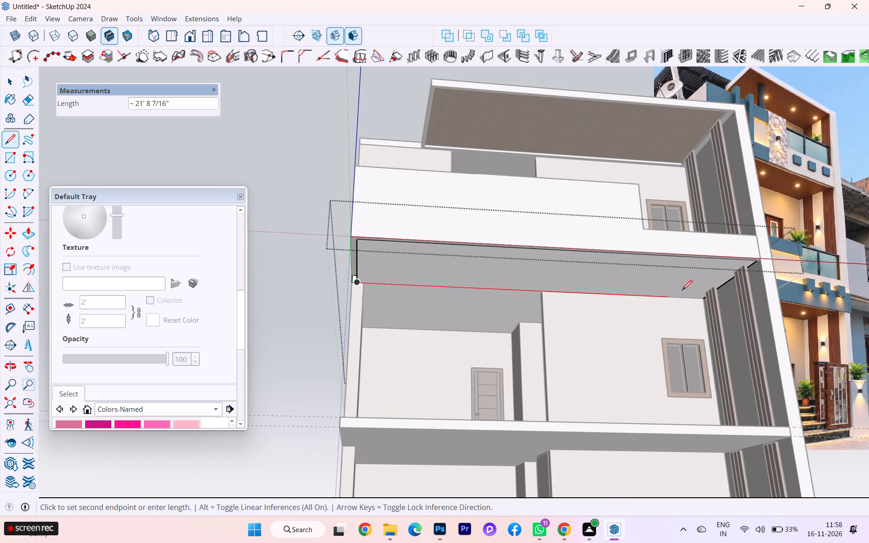
scroll(698, 294, "up", 3)
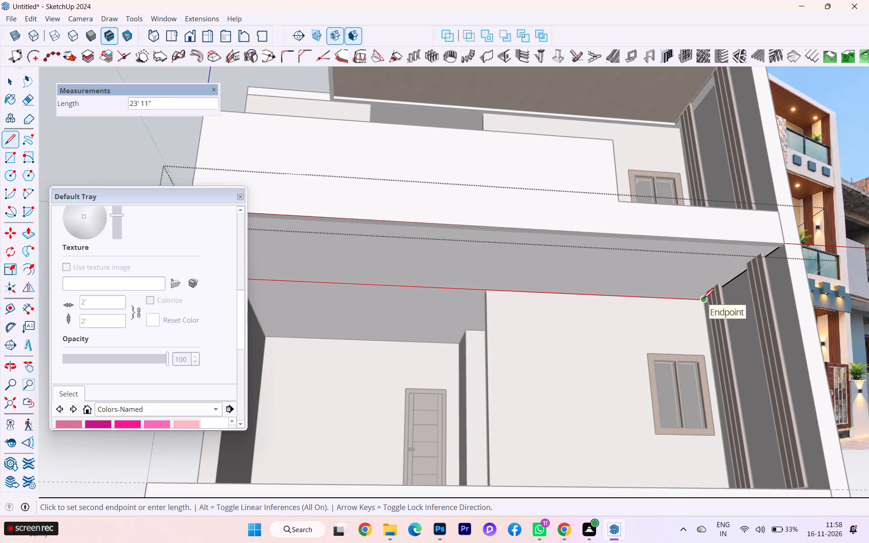
left_click(703, 299)
Offset the outline of the balcony slab's underside panel inward 2".
scroll(688, 300, "up", 2)
scroll(424, 281, "down", 3)
scroll(550, 265, "down", 2)
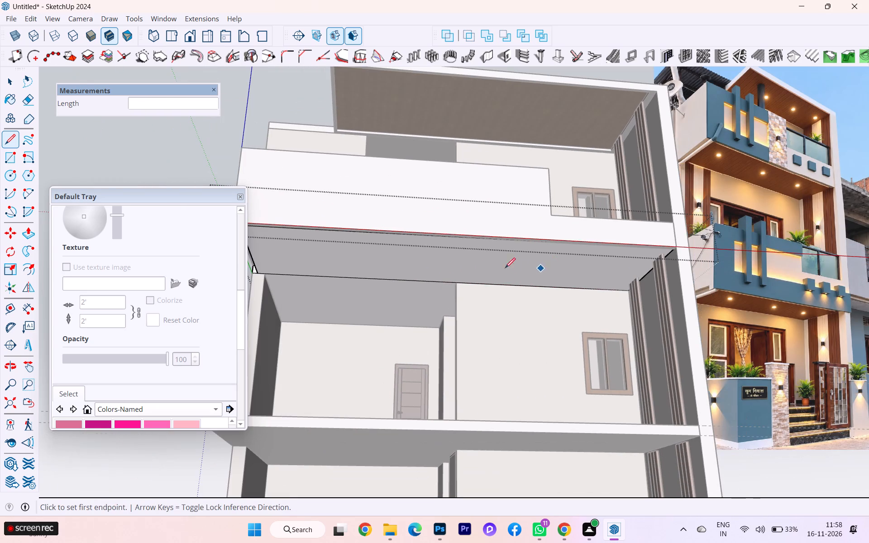
middle_click_drag(482, 253, 512, 213)
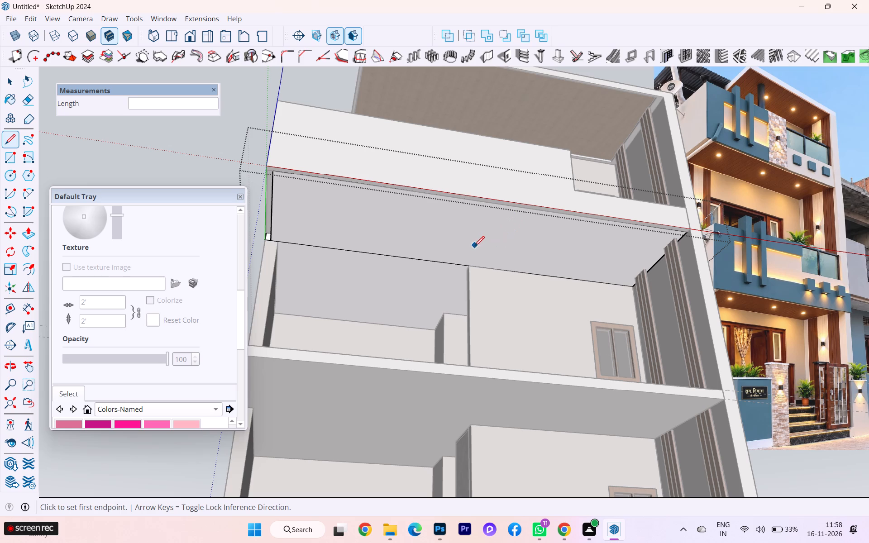
key("f")
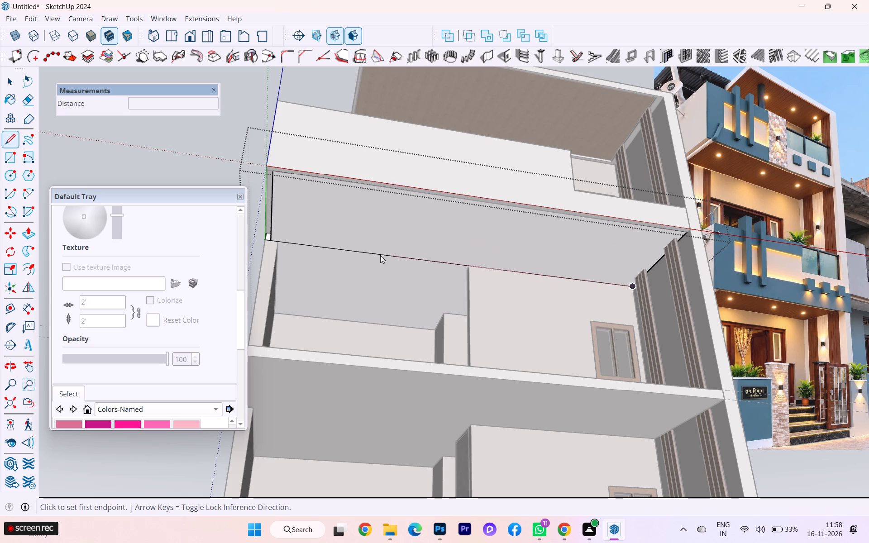
left_click(278, 223)
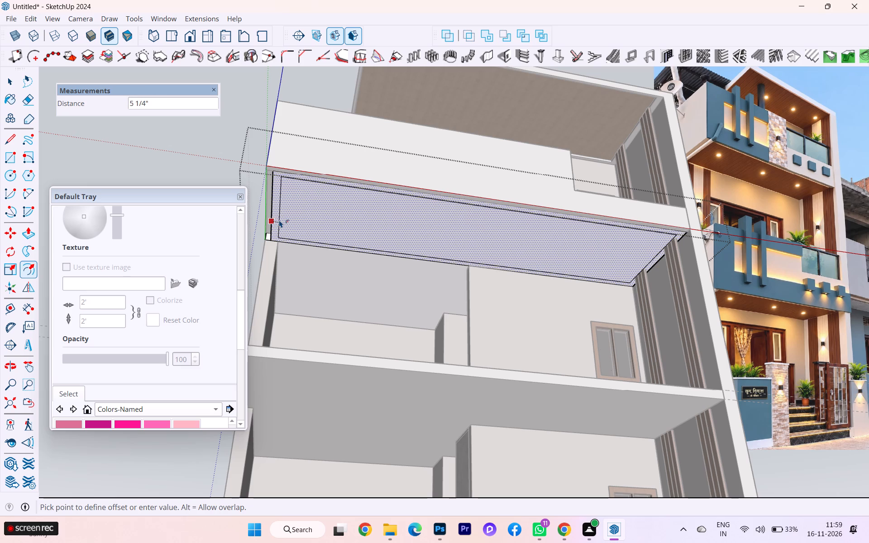
key("2")
key("Return")
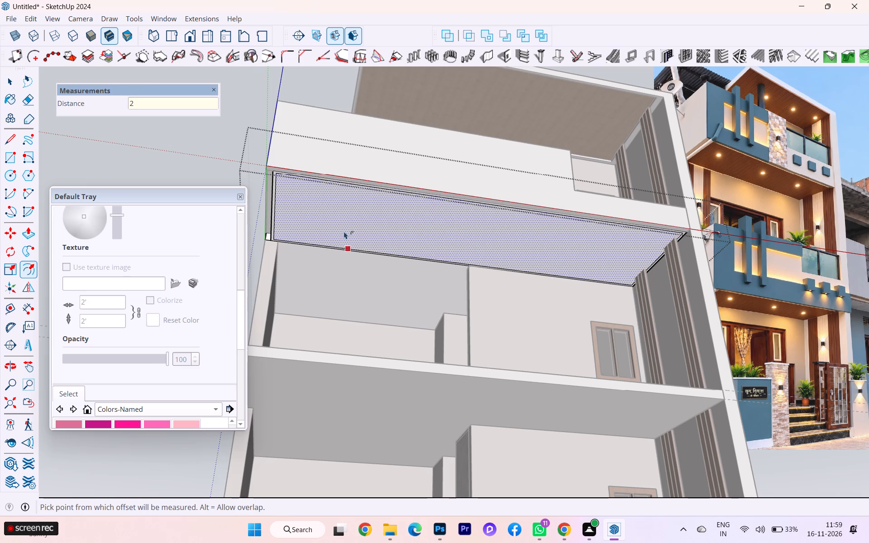
Pull the narrow border strip around the balcony slab's underside panel down about 1 3/16".
scroll(315, 221, "up", 2)
scroll(266, 205, "up", 3)
scroll(272, 201, "down", 2)
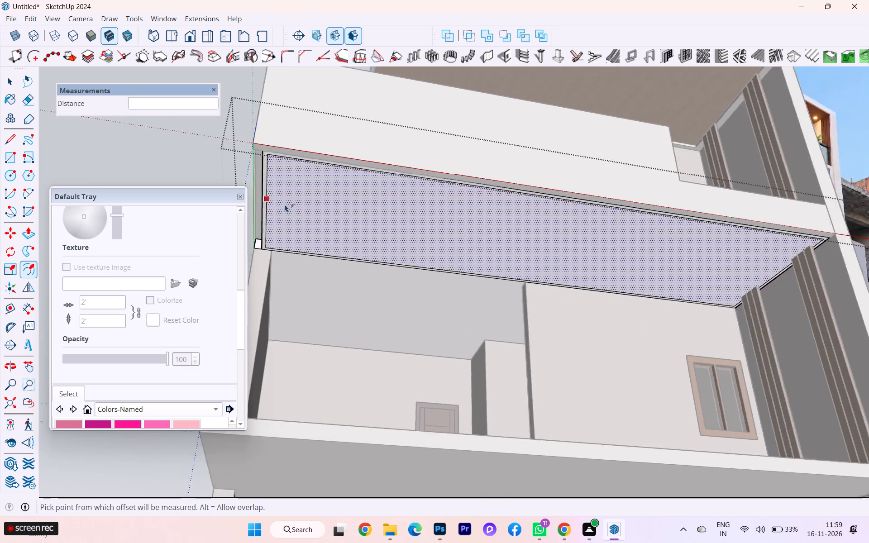
scroll(287, 204, "down", 1)
scroll(287, 204, "up", 1)
scroll(287, 204, "down", 2)
middle_click_drag(329, 205, 367, 208)
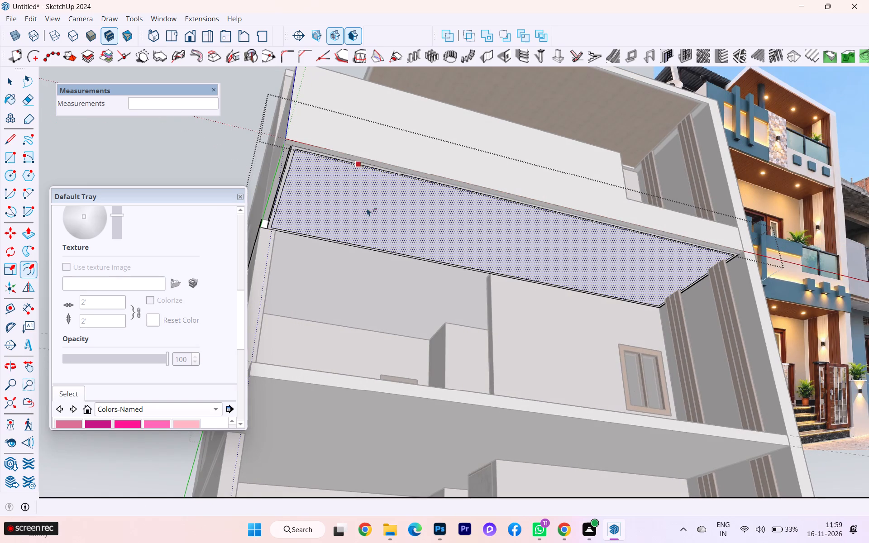
scroll(263, 188, "up", 4)
key("p")
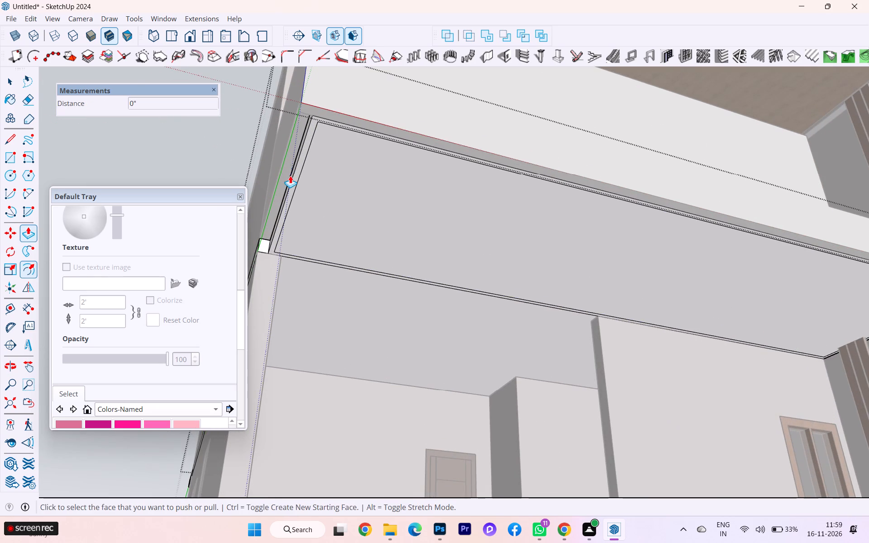
scroll(292, 176, "up", 4)
left_click(296, 179)
left_click(296, 184)
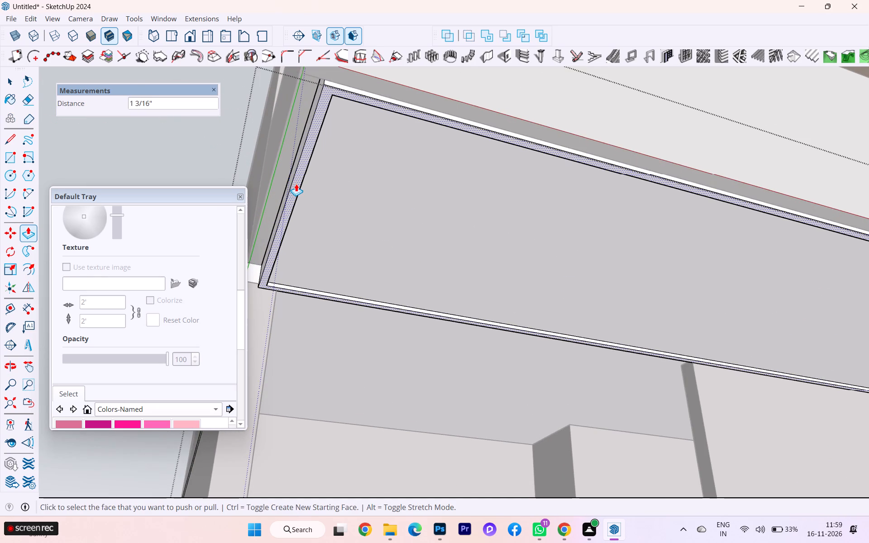
Examine the raised border around the balcony slab's underside from below, at its corners and along the side edge.
scroll(428, 191, "down", 1)
scroll(429, 191, "up", 2)
scroll(429, 191, "down", 2)
middle_click_drag(397, 201, 253, 233)
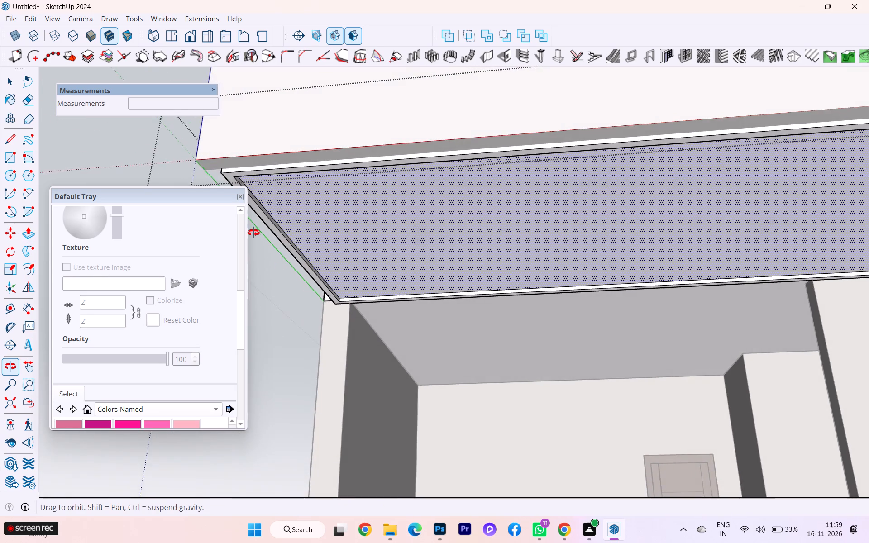
middle_click_drag(253, 233, 293, 236)
scroll(382, 245, "down", 1)
scroll(382, 245, "up", 1)
scroll(383, 246, "down", 7)
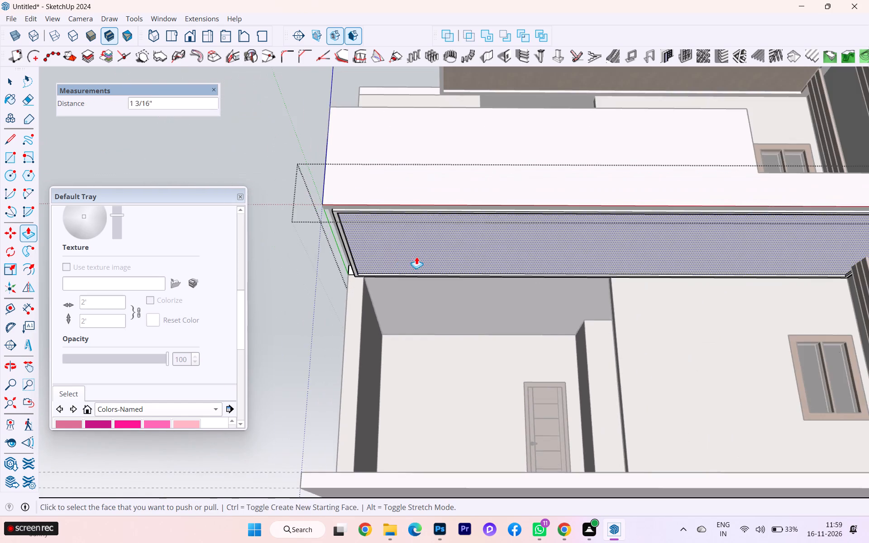
scroll(320, 247, "down", 2)
scroll(368, 254, "down", 2)
middle_click_drag(390, 255, 462, 262)
scroll(439, 255, "down", 2)
scroll(514, 256, "up", 2)
scroll(525, 255, "down", 1)
scroll(524, 253, "up", 2)
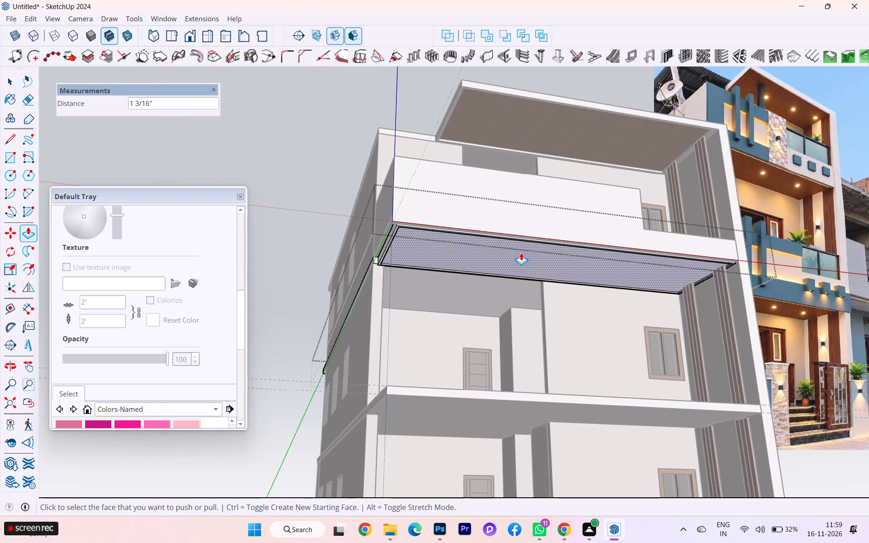
scroll(521, 252, "up", 2)
scroll(480, 252, "down", 1)
scroll(480, 252, "up", 4)
scroll(417, 251, "down", 1)
scroll(417, 251, "up", 4)
scroll(345, 259, "down", 1)
middle_click_drag(343, 258, 478, 269)
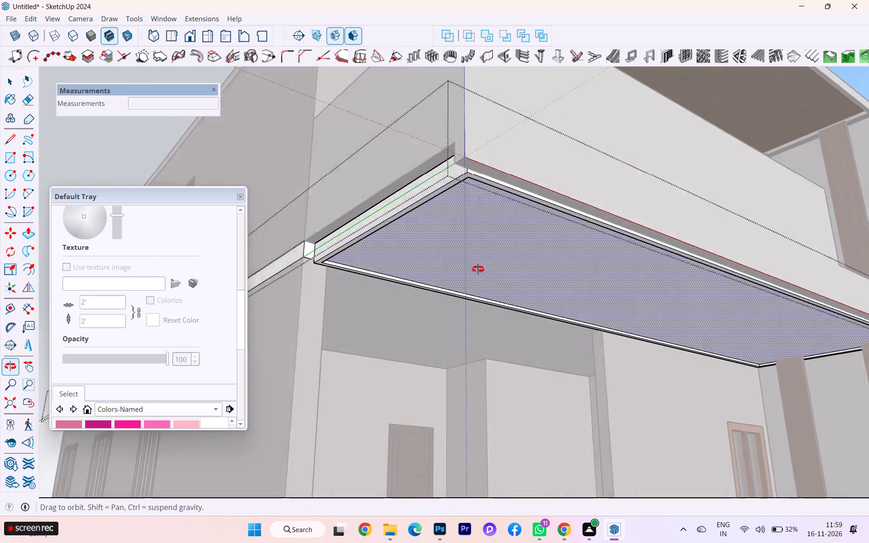
middle_click_drag(478, 269, 499, 280)
scroll(465, 259, "up", 5)
scroll(437, 248, "down", 2)
middle_click_drag(428, 253, 341, 301)
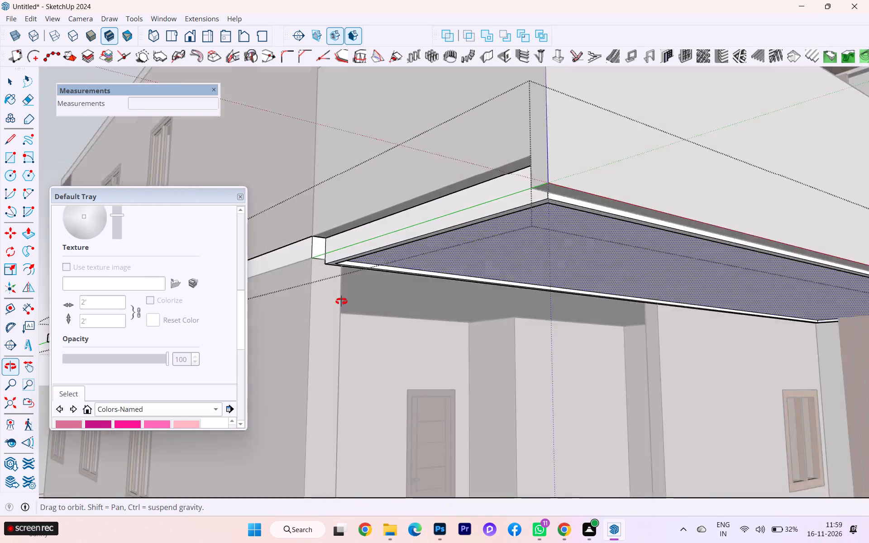
middle_click_drag(341, 301, 264, 359)
Examine the whole house from the front and side to check how the upper balcony's parapet and slab edge look.
scroll(358, 274, "down", 4)
scroll(312, 257, "up", 1)
scroll(305, 254, "down", 1)
scroll(262, 243, "down", 1)
scroll(262, 243, "up", 2)
scroll(262, 243, "down", 6)
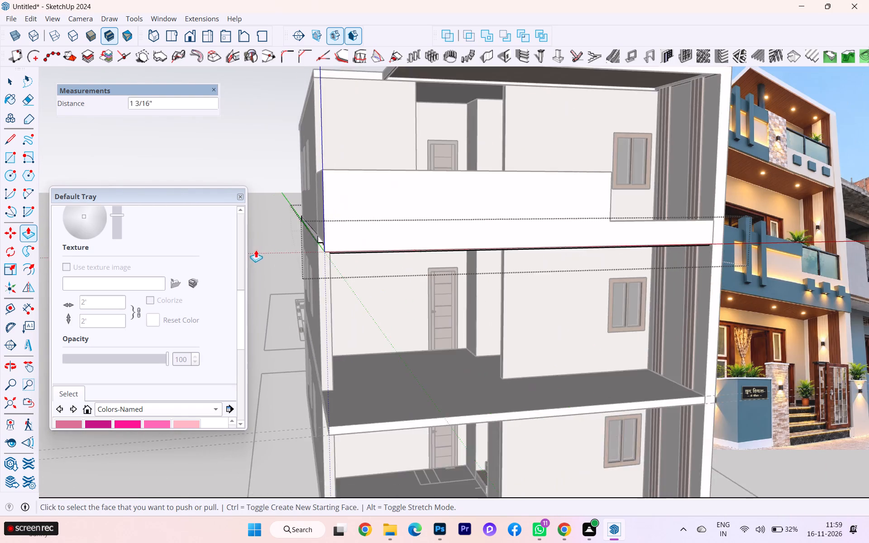
scroll(253, 254, "down", 7)
scroll(296, 252, "up", 1)
scroll(296, 252, "down", 1)
scroll(296, 252, "up", 1)
scroll(296, 252, "down", 3)
middle_click_drag(296, 252, 430, 250)
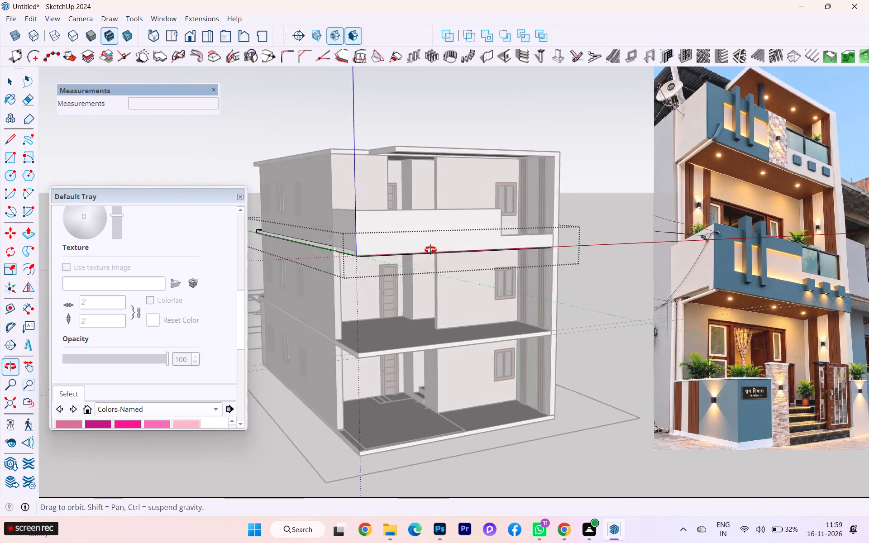
middle_click_drag(430, 250, 519, 239)
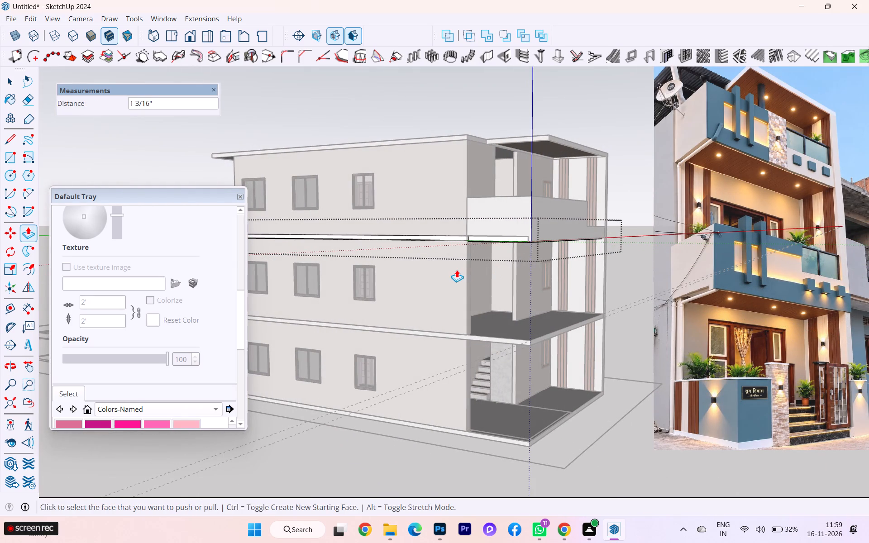
scroll(426, 275, "down", 1)
scroll(499, 242, "up", 2)
scroll(499, 242, "down", 1)
scroll(499, 242, "up", 2)
scroll(499, 242, "down", 2)
scroll(499, 242, "up", 2)
scroll(519, 236, "down", 1)
scroll(520, 237, "up", 2)
scroll(521, 237, "down", 1)
scroll(522, 238, "up", 1)
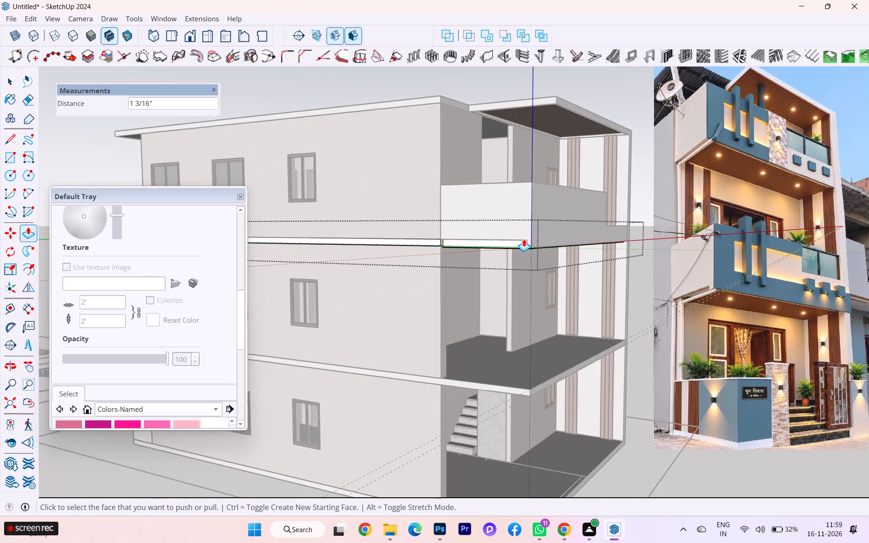
Trace the slab side face's top edge 6' 11 1/2" from the wall to the front corner, and its front vertical edge 7 3/16".
scroll(524, 239, "up", 1)
scroll(542, 241, "down", 1)
scroll(542, 241, "up", 4)
middle_click_drag(540, 241, 539, 178)
scroll(523, 152, "up", 6)
scroll(535, 120, "down", 1)
scroll(535, 120, "up", 4)
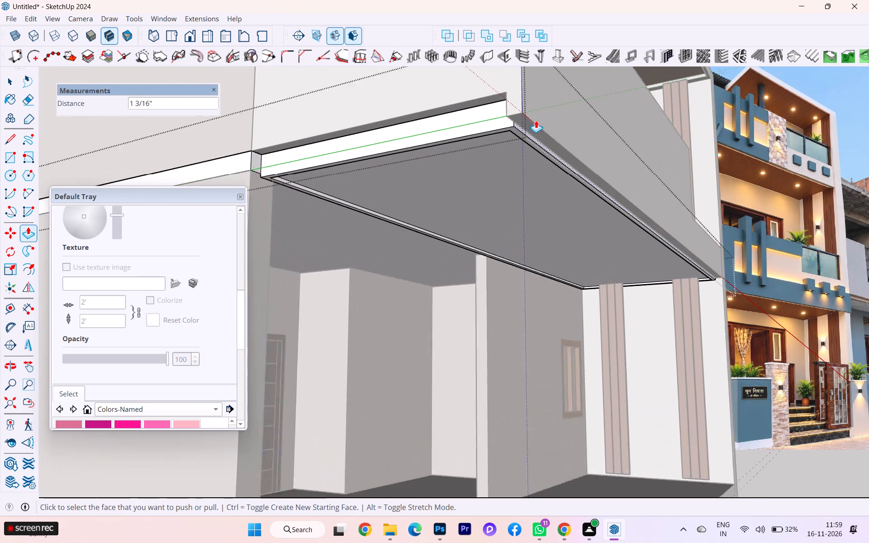
scroll(536, 120, "down", 1)
left_click(427, 110)
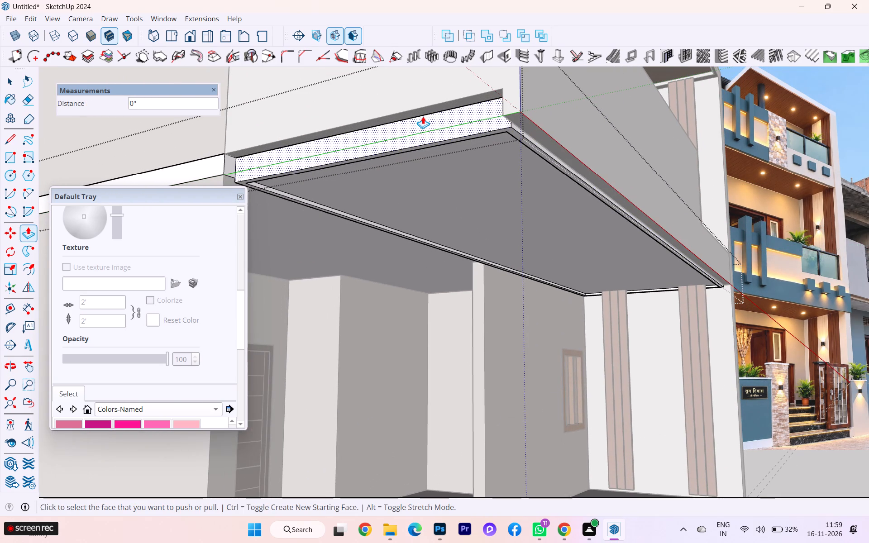
key("Escape")
key("l")
key("Return")
scroll(392, 98, "up", 2)
scroll(379, 98, "down", 1)
scroll(379, 98, "up", 1)
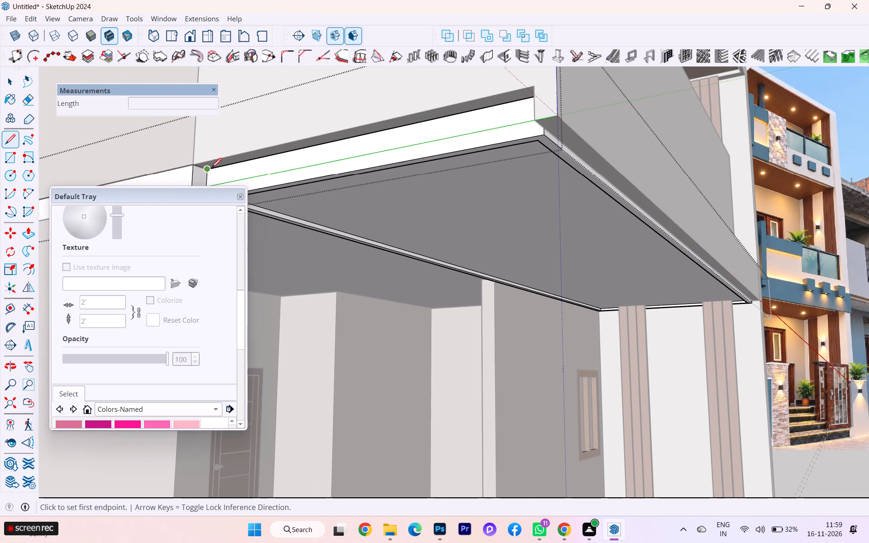
left_click(210, 168)
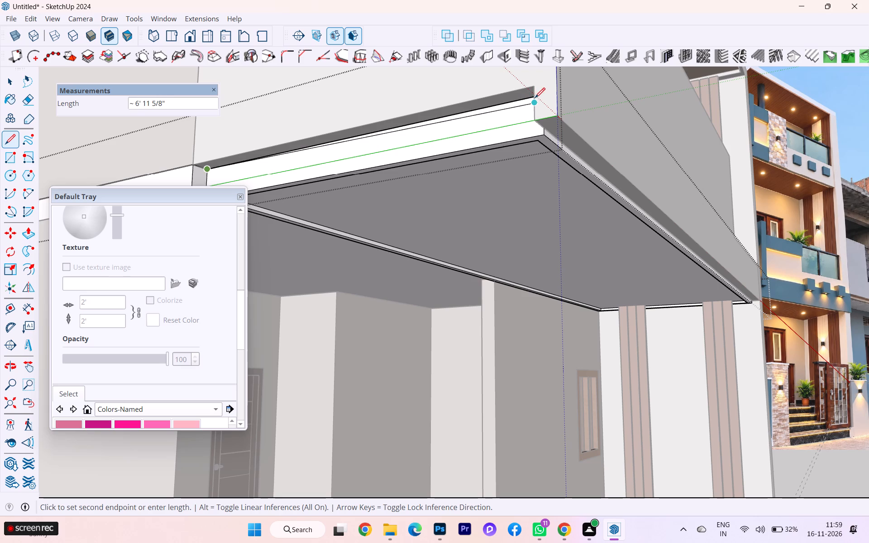
middle_click_drag(535, 100, 659, 101)
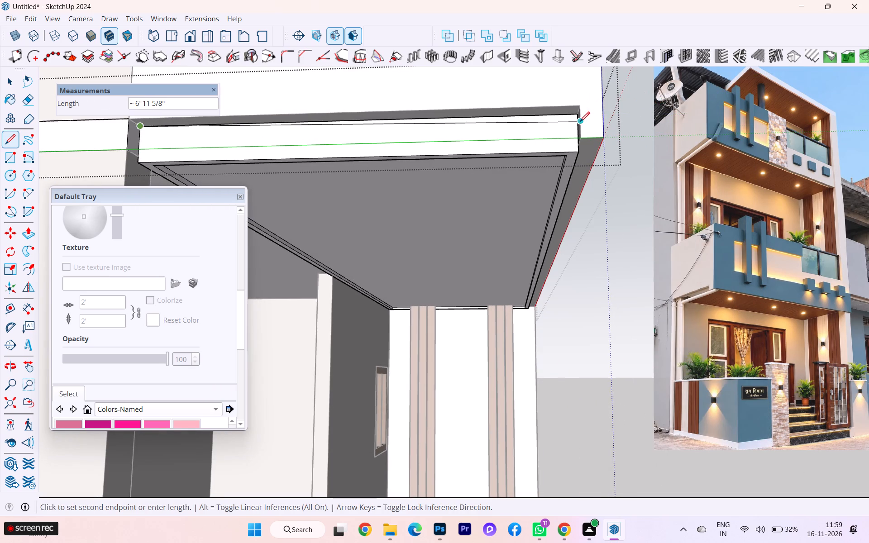
key("Left")
scroll(570, 124, "up", 3)
left_click(583, 109)
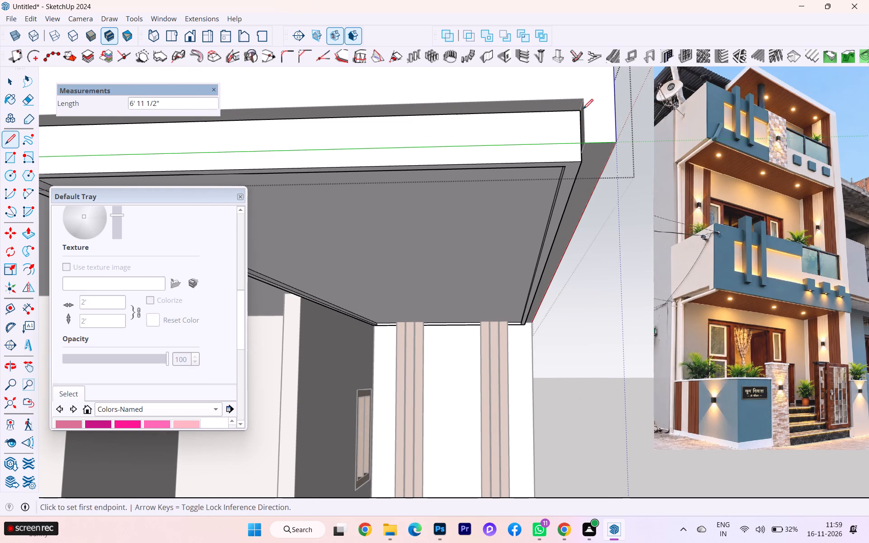
left_click(579, 112)
left_click(581, 156)
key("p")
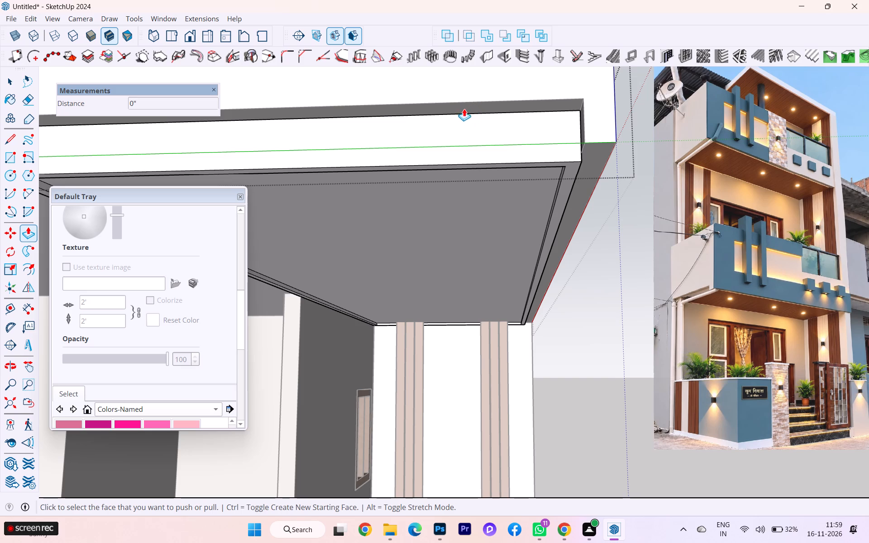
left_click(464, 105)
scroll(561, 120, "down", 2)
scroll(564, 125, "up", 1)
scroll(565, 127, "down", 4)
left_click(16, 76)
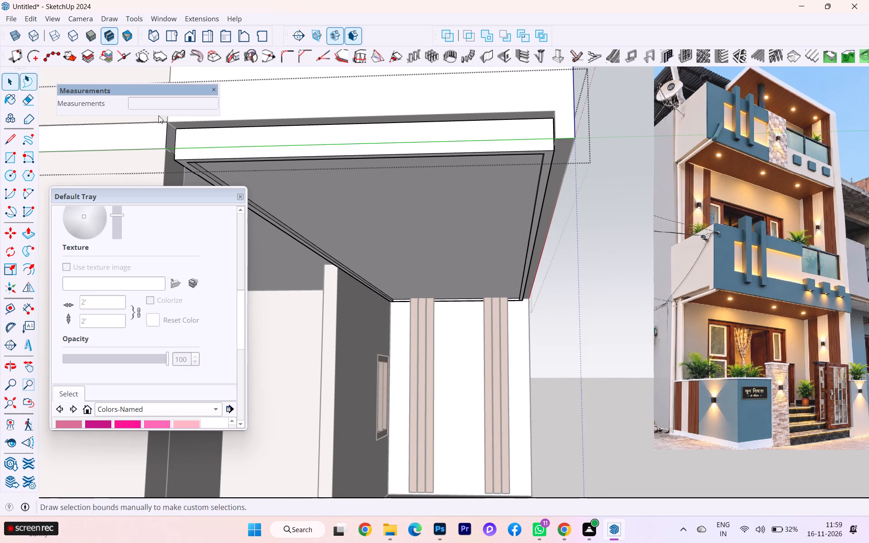
Leave the slab group and open the balcony parapet group, selecting the narrow underside ledge along the side recess.
left_click(635, 241)
left_click(501, 115)
double_click(497, 120)
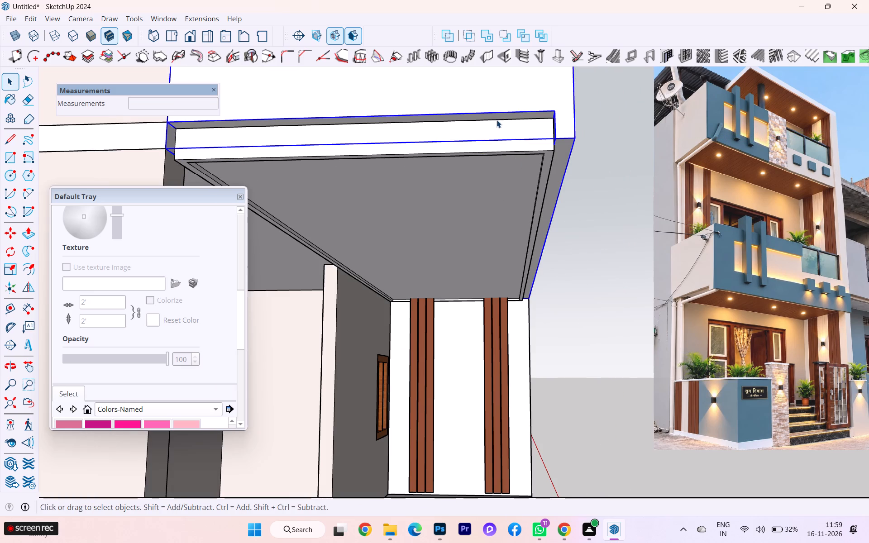
double_click(496, 116)
left_click(484, 118)
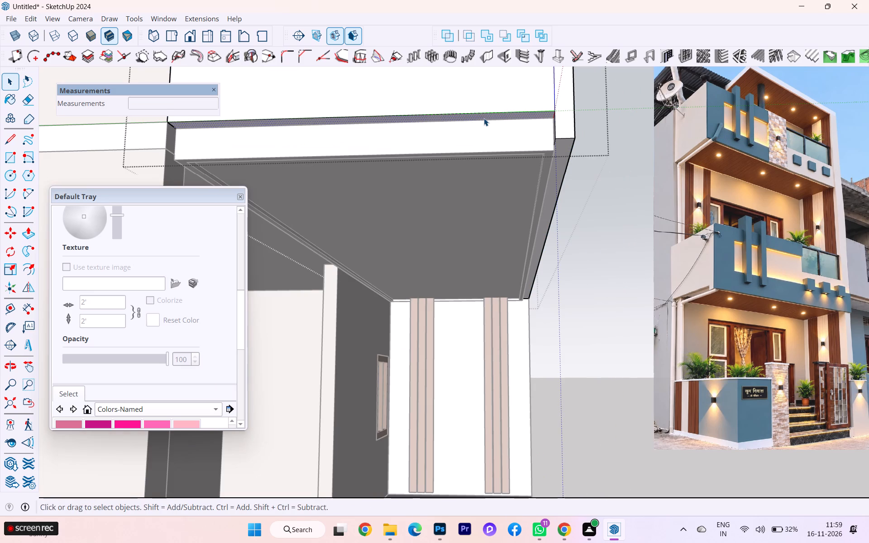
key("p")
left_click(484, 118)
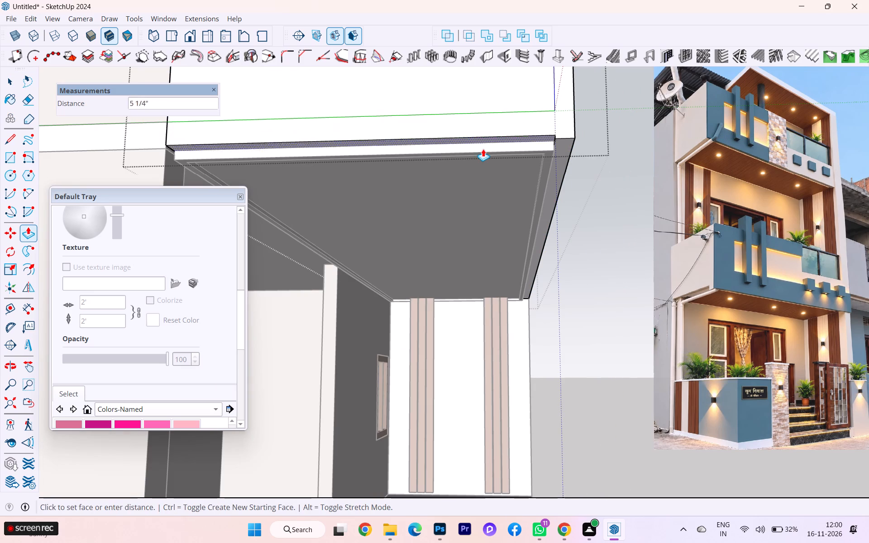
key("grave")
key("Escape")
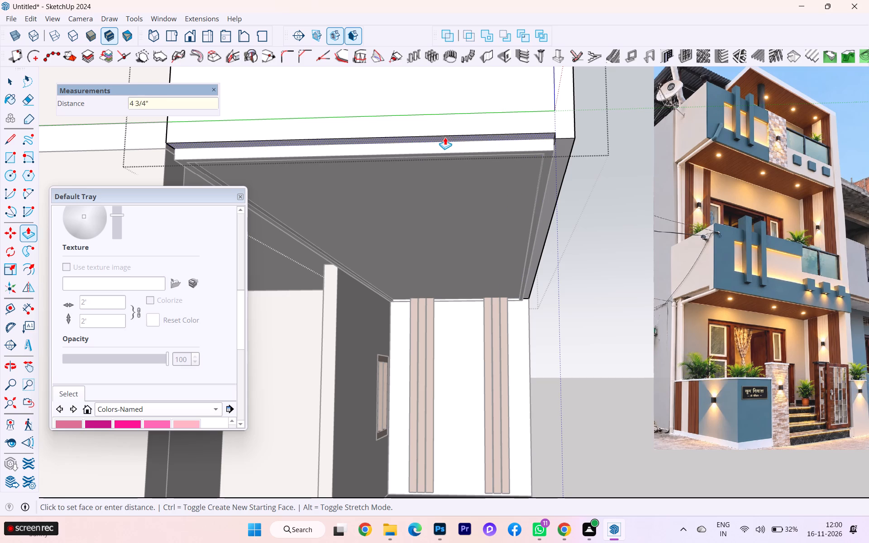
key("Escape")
Draw a 6' 11 1/2" line along the side recess ledge's inner edge to the front corner, continuing down the slab's vertical edge.
key("l")
key("Return")
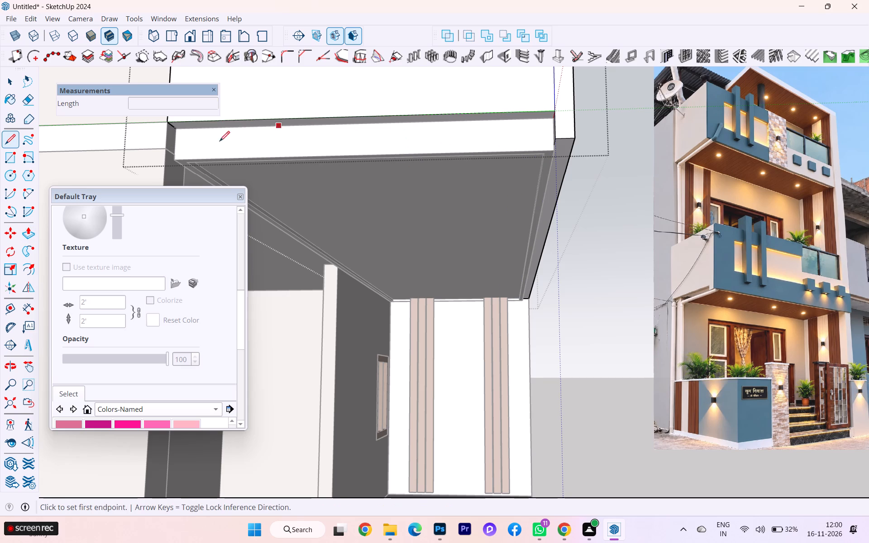
scroll(192, 143, "up", 2)
left_click(175, 128)
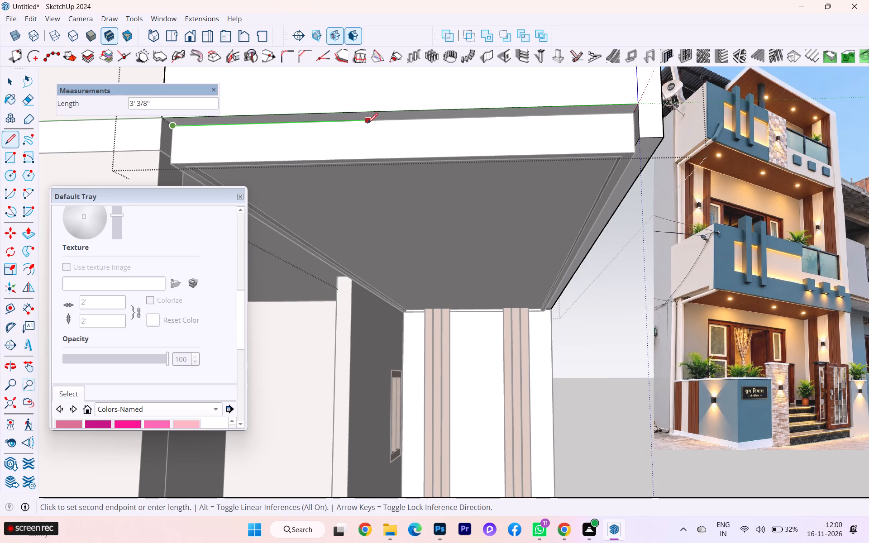
key("Left")
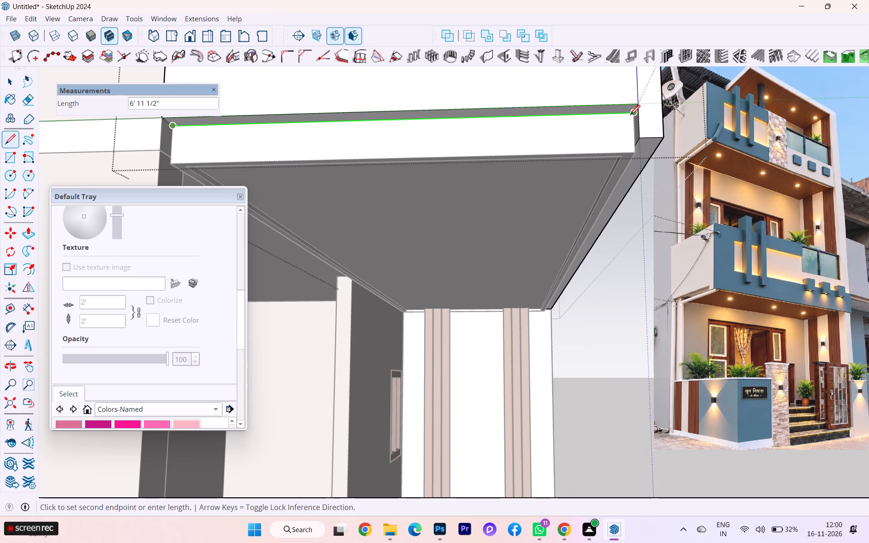
left_click(630, 115)
left_click(635, 152)
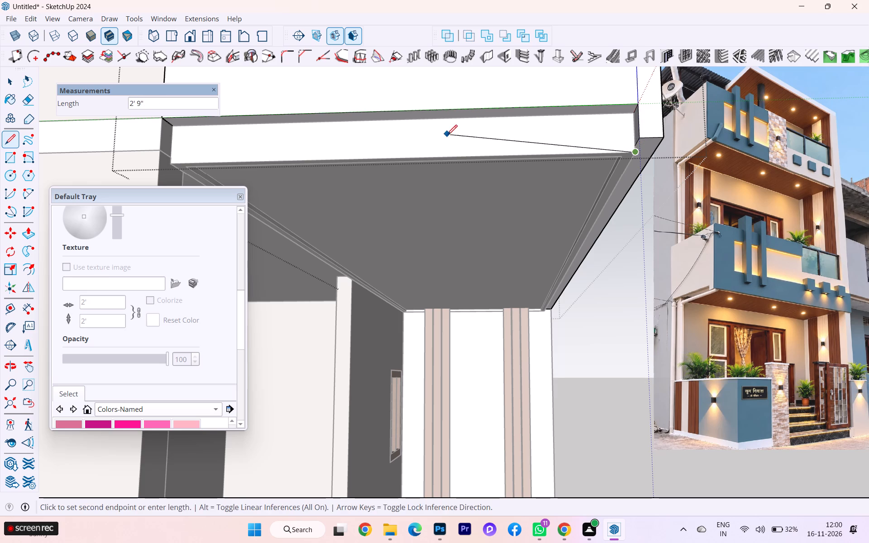
Push/Pull the narrow underside ledge along the parapet's side recess down 6".
key("p")
scroll(478, 122, "up", 2)
left_click(494, 109)
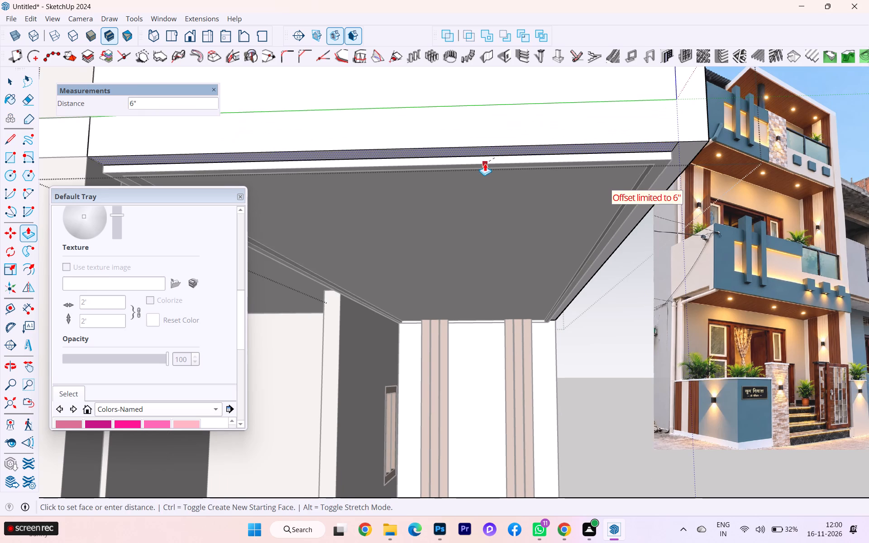
left_click(460, 163)
Push/Pull the narrow underside ledge below the parapet's front face down 1 3/16".
middle_click_drag(531, 168, 173, 219)
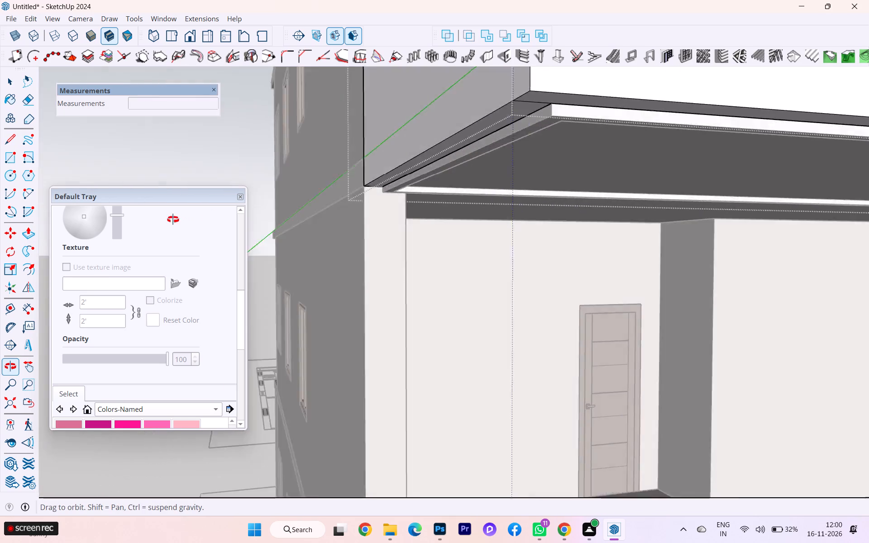
middle_click_drag(173, 219, 165, 220)
scroll(487, 152, "up", 4)
scroll(443, 141, "down", 4)
left_click(440, 136)
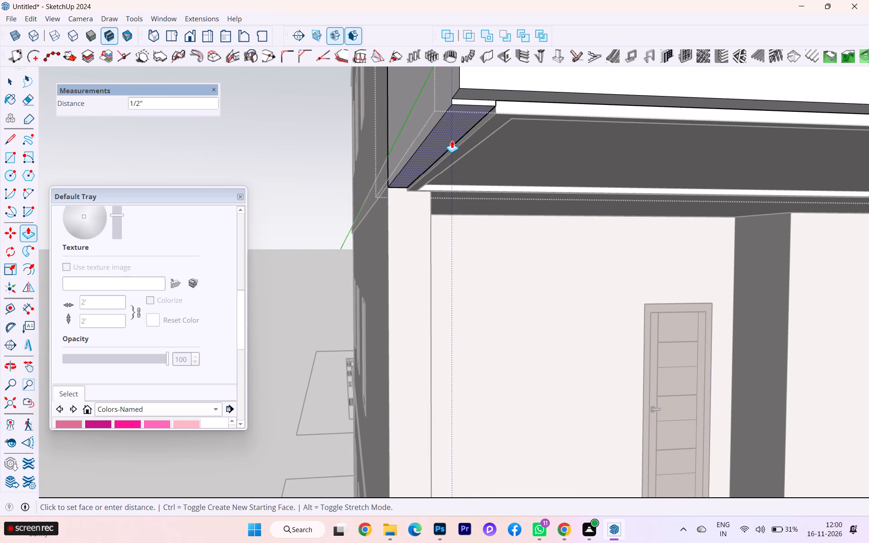
key("Escape")
scroll(461, 159, "down", 1)
middle_click_drag(503, 185, 566, 206)
middle_click_drag(549, 159, 544, 134)
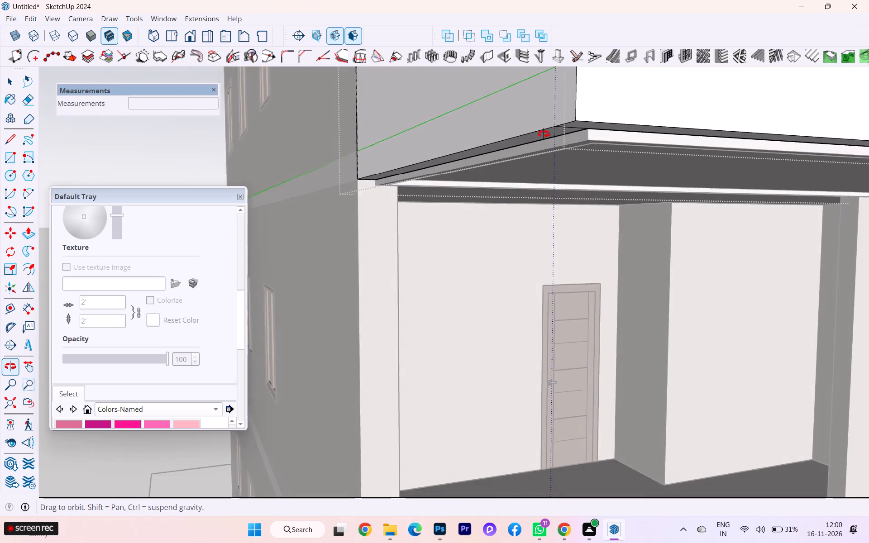
middle_click_drag(544, 134, 538, 109)
scroll(538, 98, "up", 1)
left_click(570, 81)
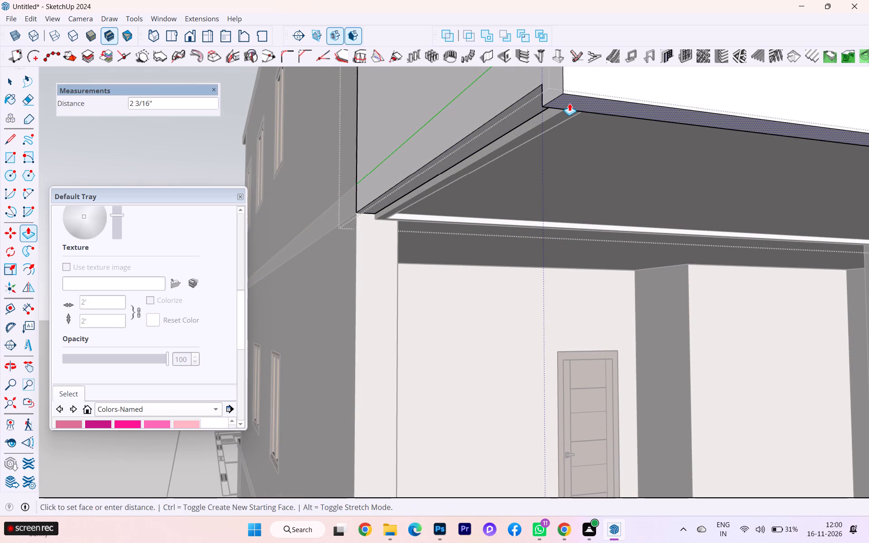
left_click(525, 139)
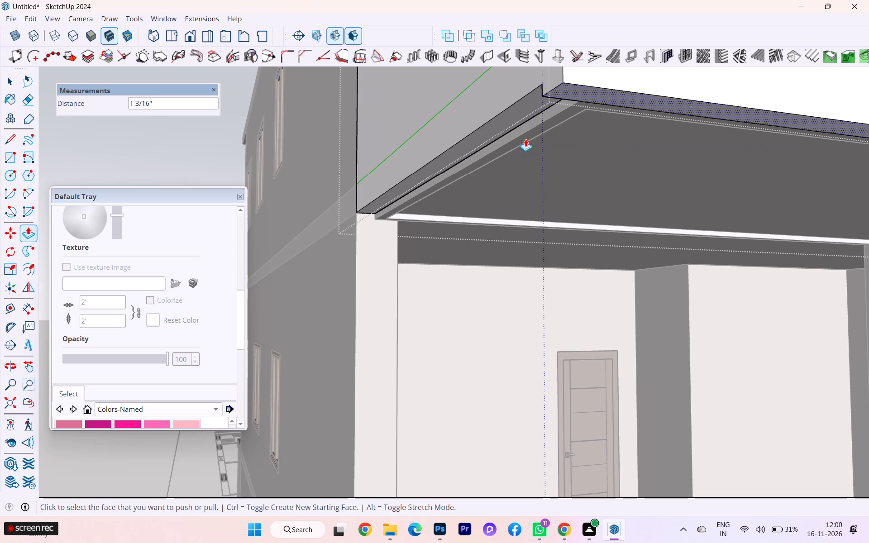
Examine the parapet's bottom edge from the side and front, and close the parapet group.
scroll(621, 133, "down", 1)
middle_click_drag(621, 133, 439, 126)
scroll(404, 130, "down", 5)
middle_click_drag(387, 158, 746, 273)
scroll(421, 175, "down", 1)
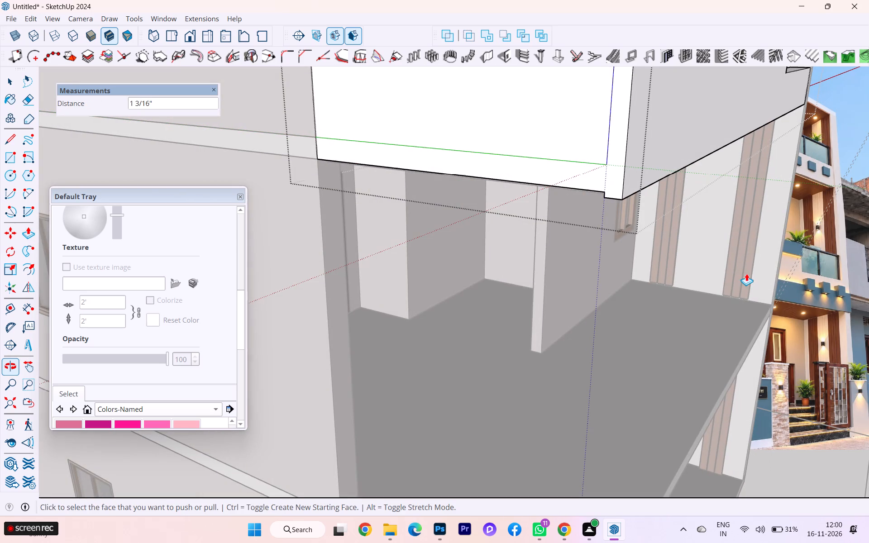
scroll(655, 197, "up", 2)
scroll(655, 197, "down", 1)
scroll(655, 197, "up", 2)
scroll(654, 197, "down", 7)
middle_click_drag(600, 195, 359, 212)
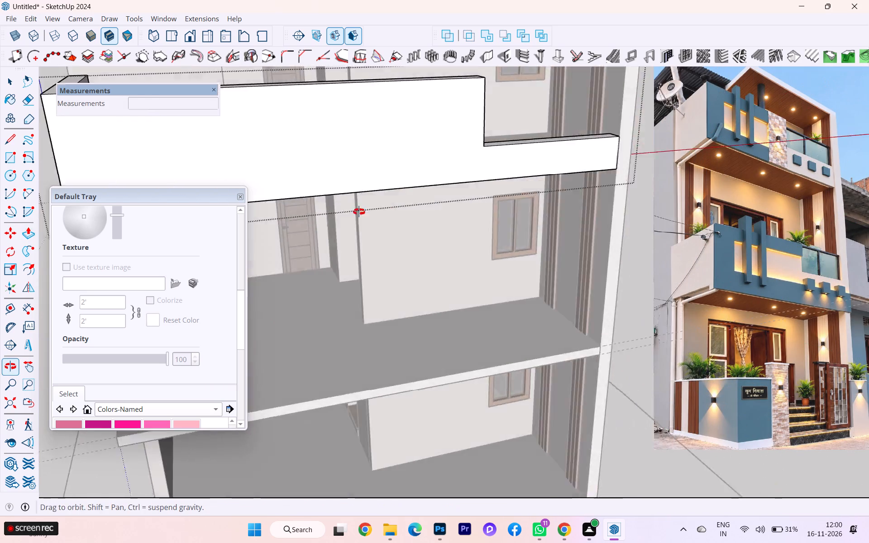
middle_click_drag(359, 212, 343, 212)
scroll(628, 177, "down", 1)
scroll(630, 178, "up", 2)
scroll(633, 179, "down", 5)
scroll(698, 178, "down", 1)
scroll(698, 179, "up", 1)
scroll(698, 179, "down", 4)
middle_click_drag(520, 193, 693, 176)
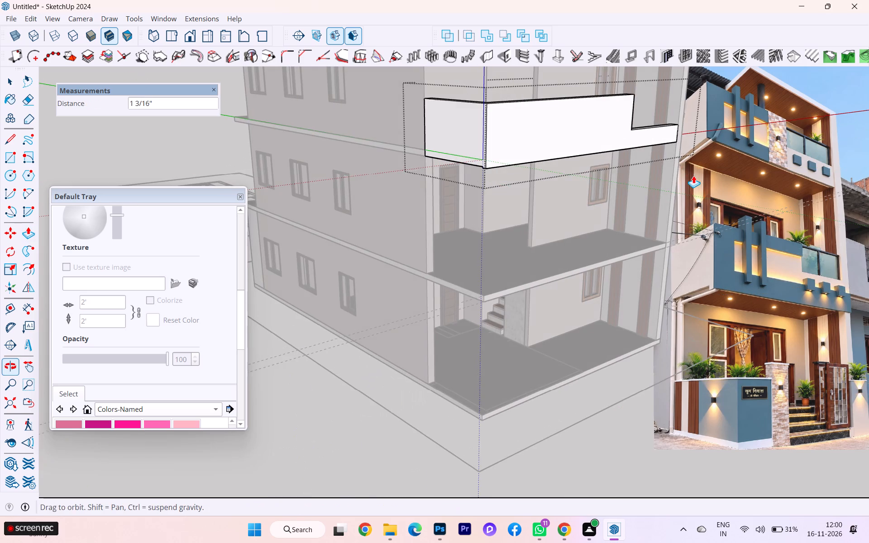
middle_click_drag(684, 166, 628, 166)
key("Escape")
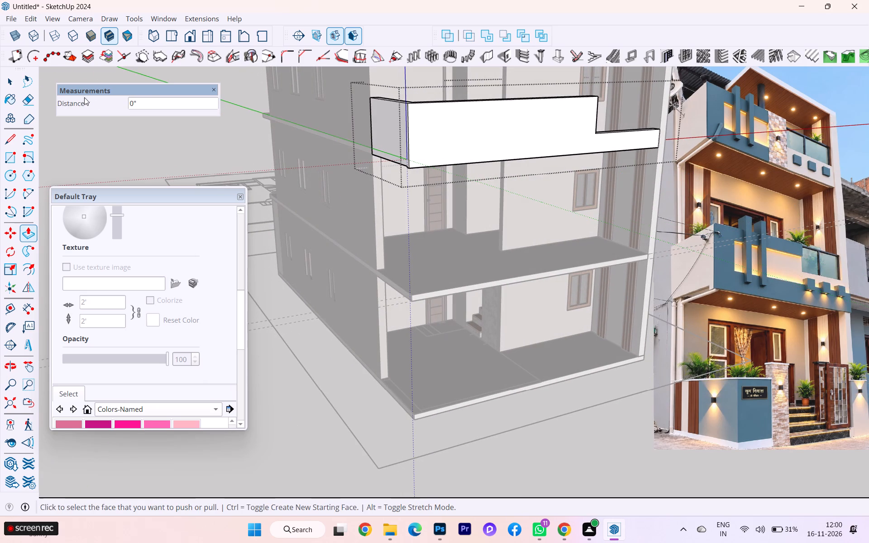
left_click(12, 81)
left_click(281, 313)
Examine the balcony's underside corner and the whole house from the side and front to check the parapet's lower edge.
middle_click_drag(468, 201, 458, 186)
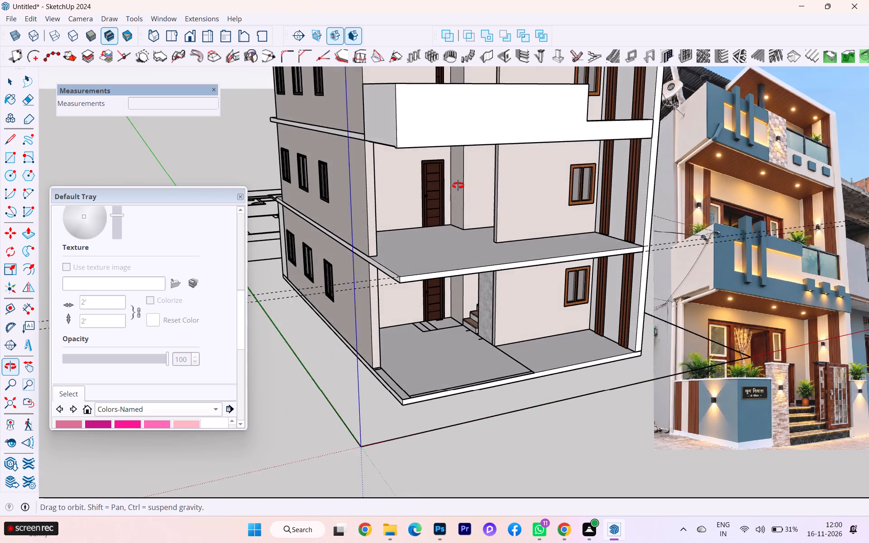
middle_click_drag(458, 186, 645, 168)
scroll(595, 117, "up", 3)
scroll(595, 117, "down", 1)
scroll(595, 117, "up", 1)
scroll(595, 117, "down", 1)
scroll(595, 117, "up", 2)
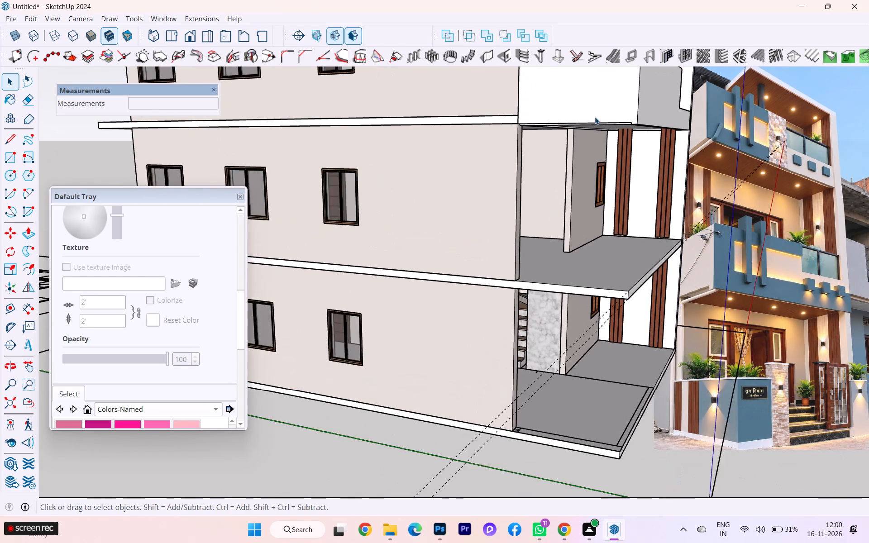
scroll(595, 117, "up", 3)
scroll(599, 123, "down", 1)
scroll(599, 123, "up", 15)
scroll(600, 124, "down", 1)
scroll(600, 124, "up", 4)
scroll(597, 124, "down", 1)
scroll(597, 124, "up", 2)
middle_click_drag(588, 125, 558, 119)
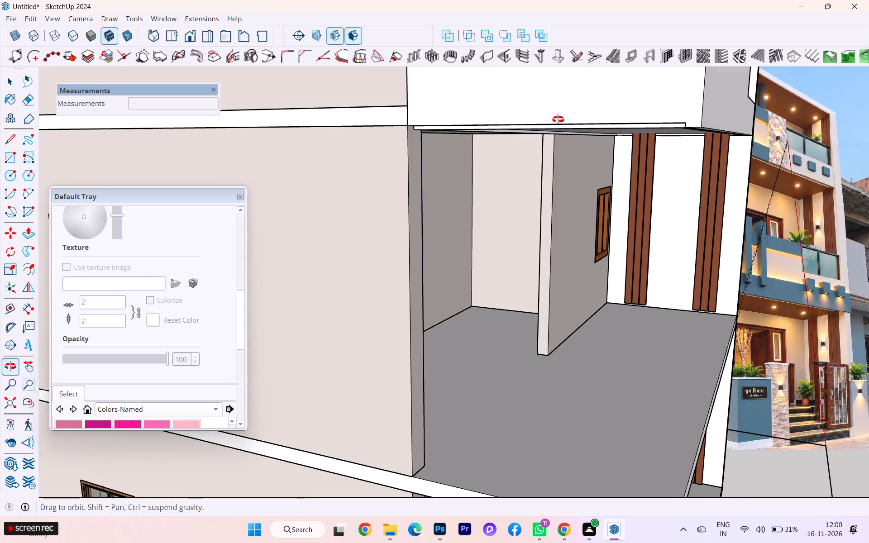
middle_click_drag(558, 119, 294, 121)
scroll(277, 153, "down", 4)
scroll(220, 205, "down", 2)
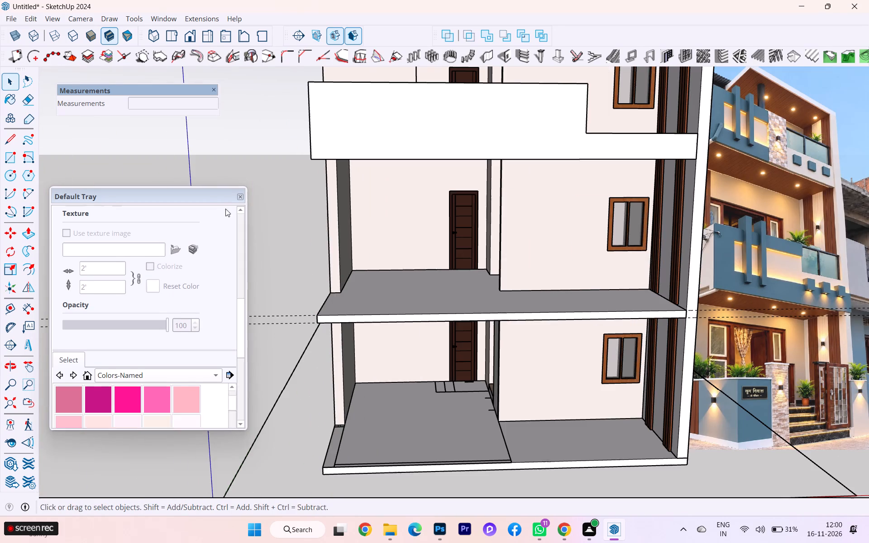
scroll(225, 209, "down", 1)
scroll(264, 219, "down", 1)
scroll(432, 243, "down", 4)
middle_click_drag(427, 243, 589, 244)
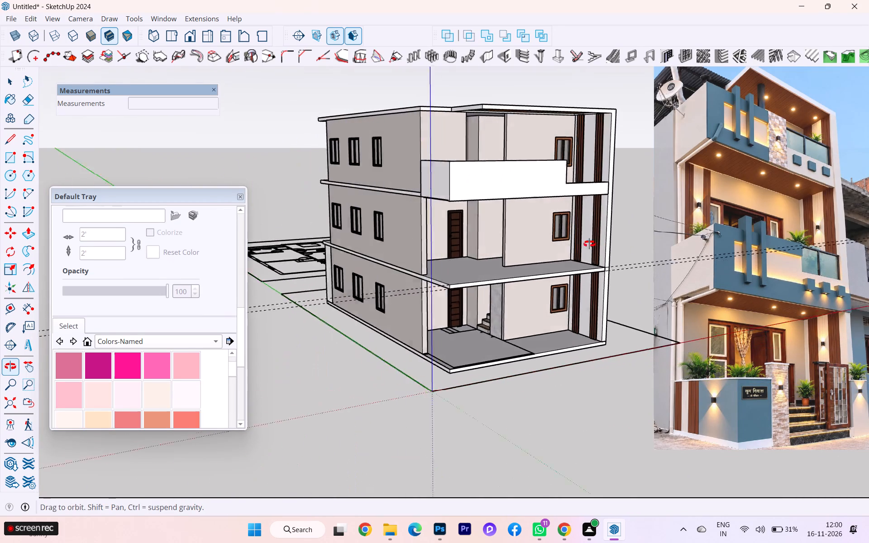
middle_click_drag(589, 244, 631, 235)
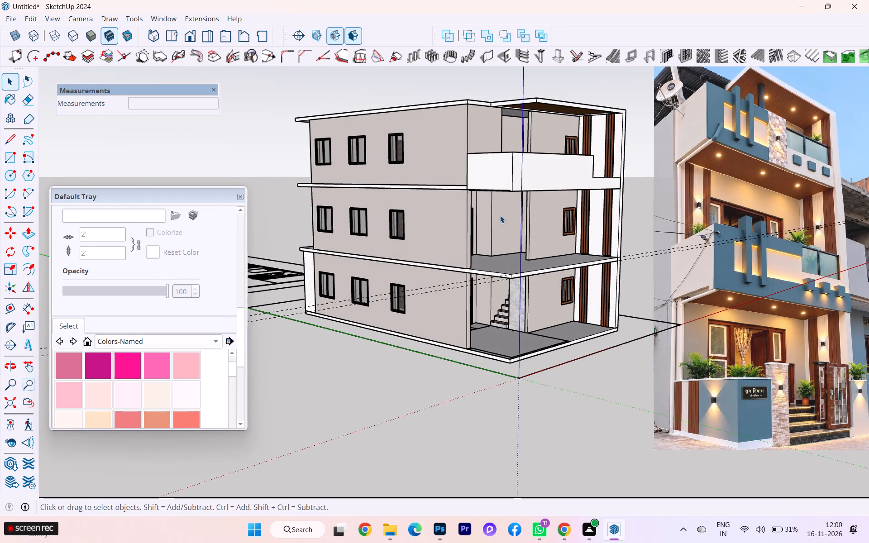
scroll(541, 188, "up", 11)
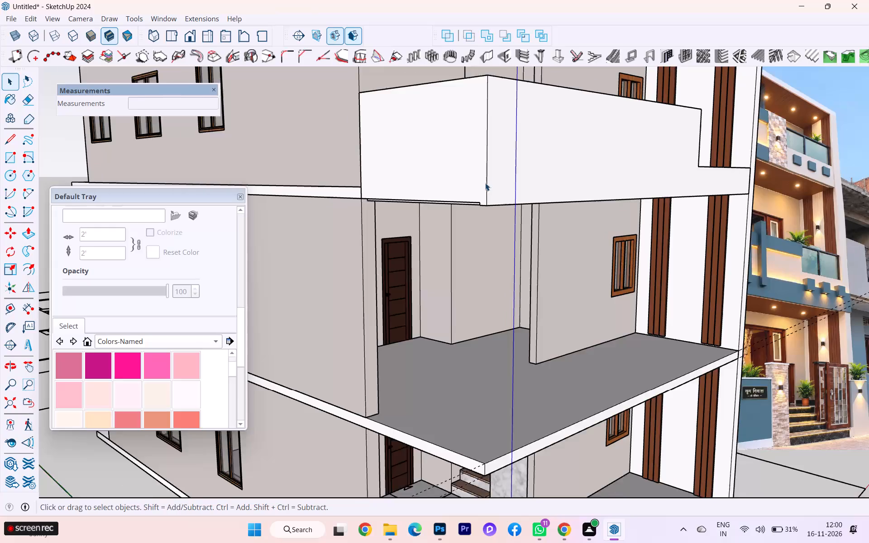
scroll(485, 183, "up", 1)
scroll(480, 186, "down", 2)
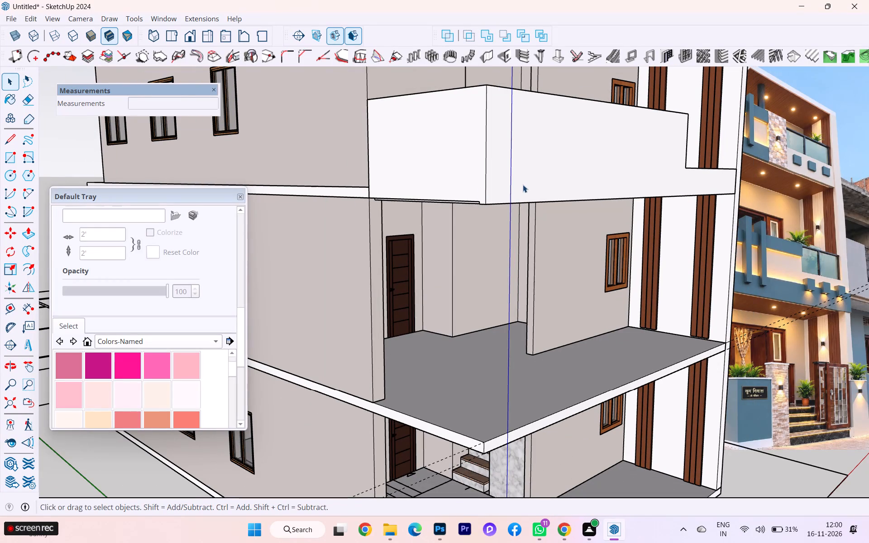
Open the balcony parapet group and offset its front face outline inward about 1' 3 3/8" to form a long rectangular panel.
left_click(523, 185)
middle_click_drag(531, 188, 259, 251)
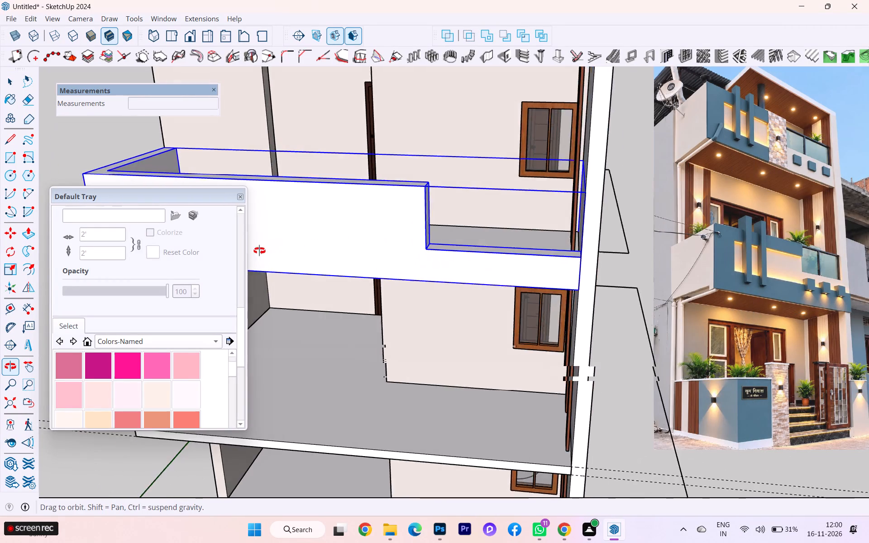
middle_click_drag(259, 251, 197, 256)
scroll(316, 243, "up", 1)
scroll(317, 243, "down", 1)
scroll(318, 243, "up", 4)
scroll(353, 244, "down", 1)
scroll(357, 244, "up", 3)
scroll(382, 246, "down", 4)
middle_click_drag(414, 248, 492, 243)
scroll(492, 242, "down", 1)
scroll(492, 242, "up", 2)
scroll(492, 242, "down", 1)
scroll(442, 249, "down", 3)
scroll(442, 249, "up", 1)
scroll(510, 245, "down", 3)
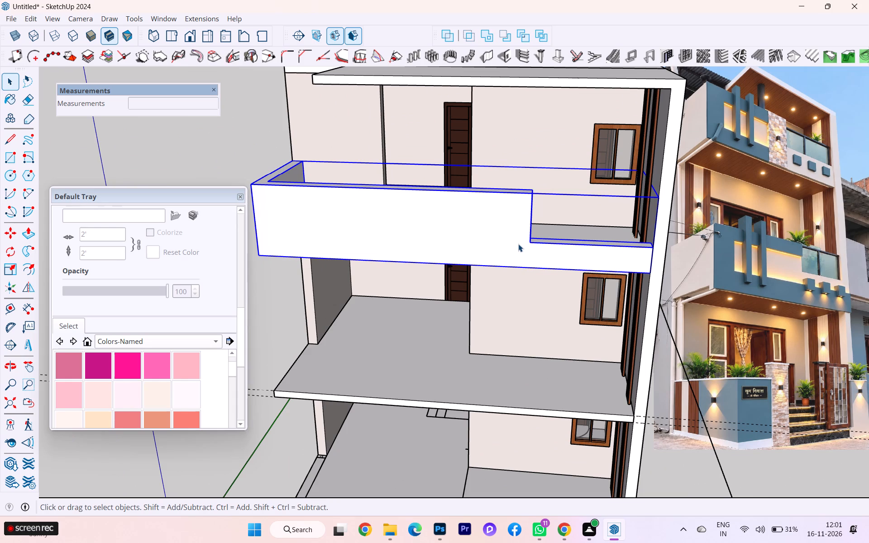
double_click(314, 234)
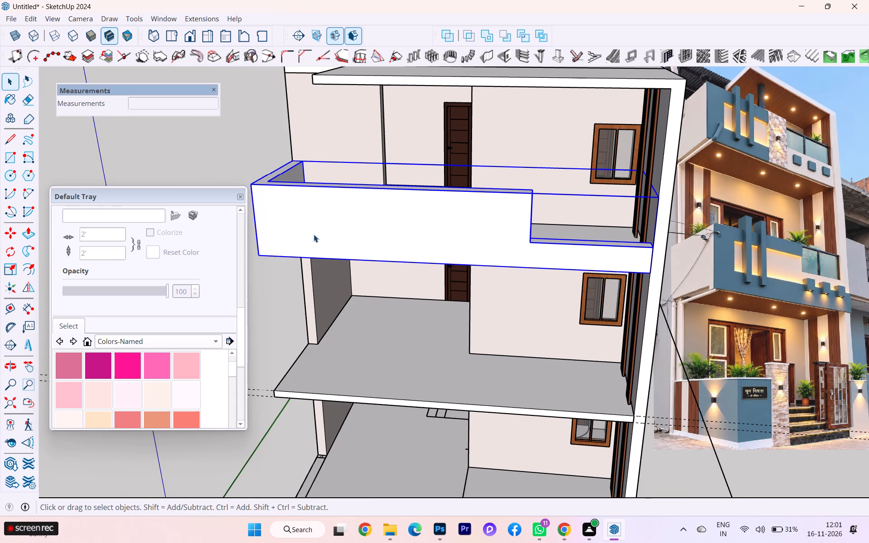
left_click(310, 236)
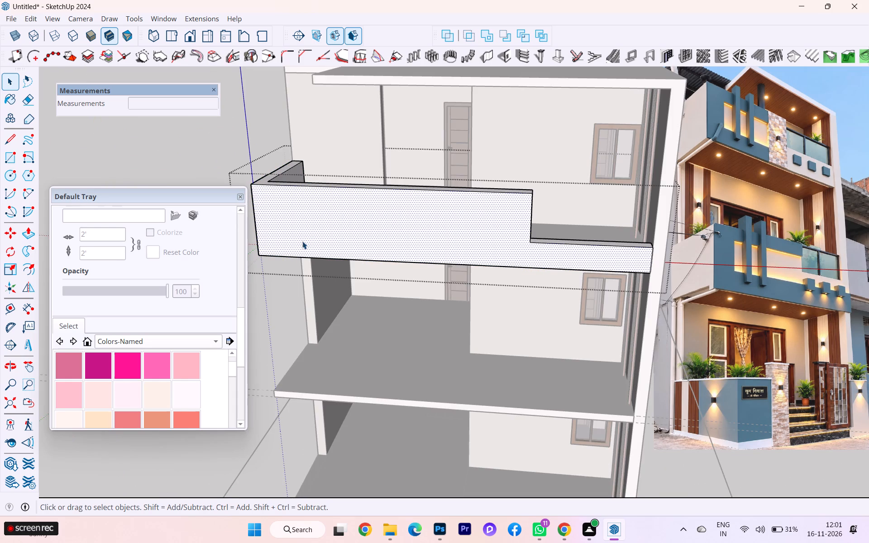
key("f")
left_click(265, 229)
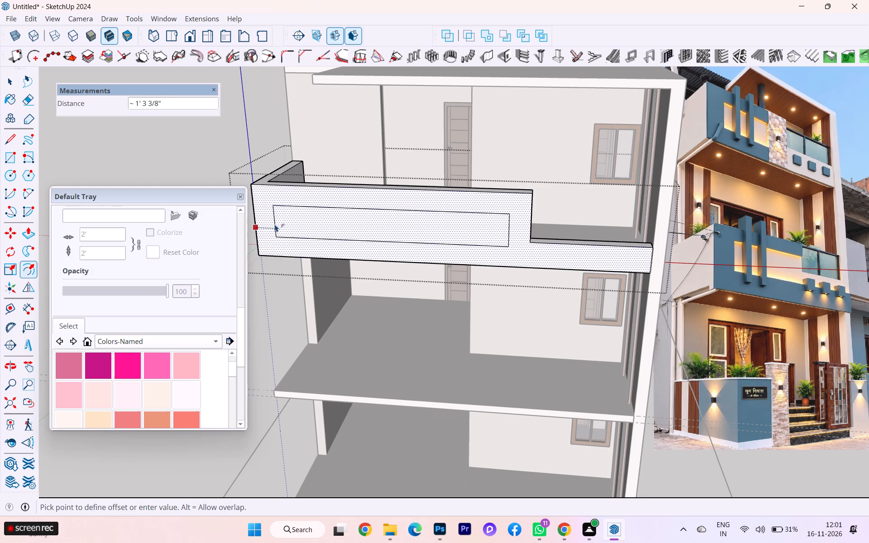
left_click(275, 224)
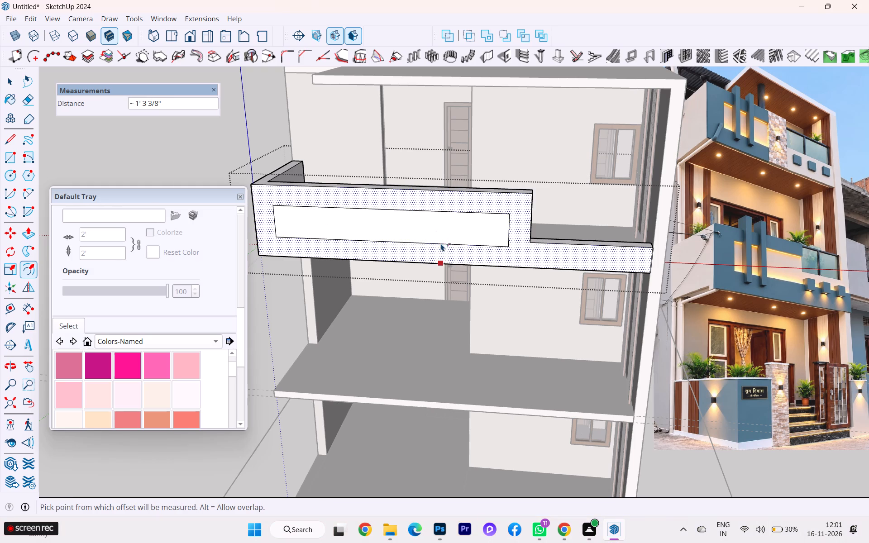